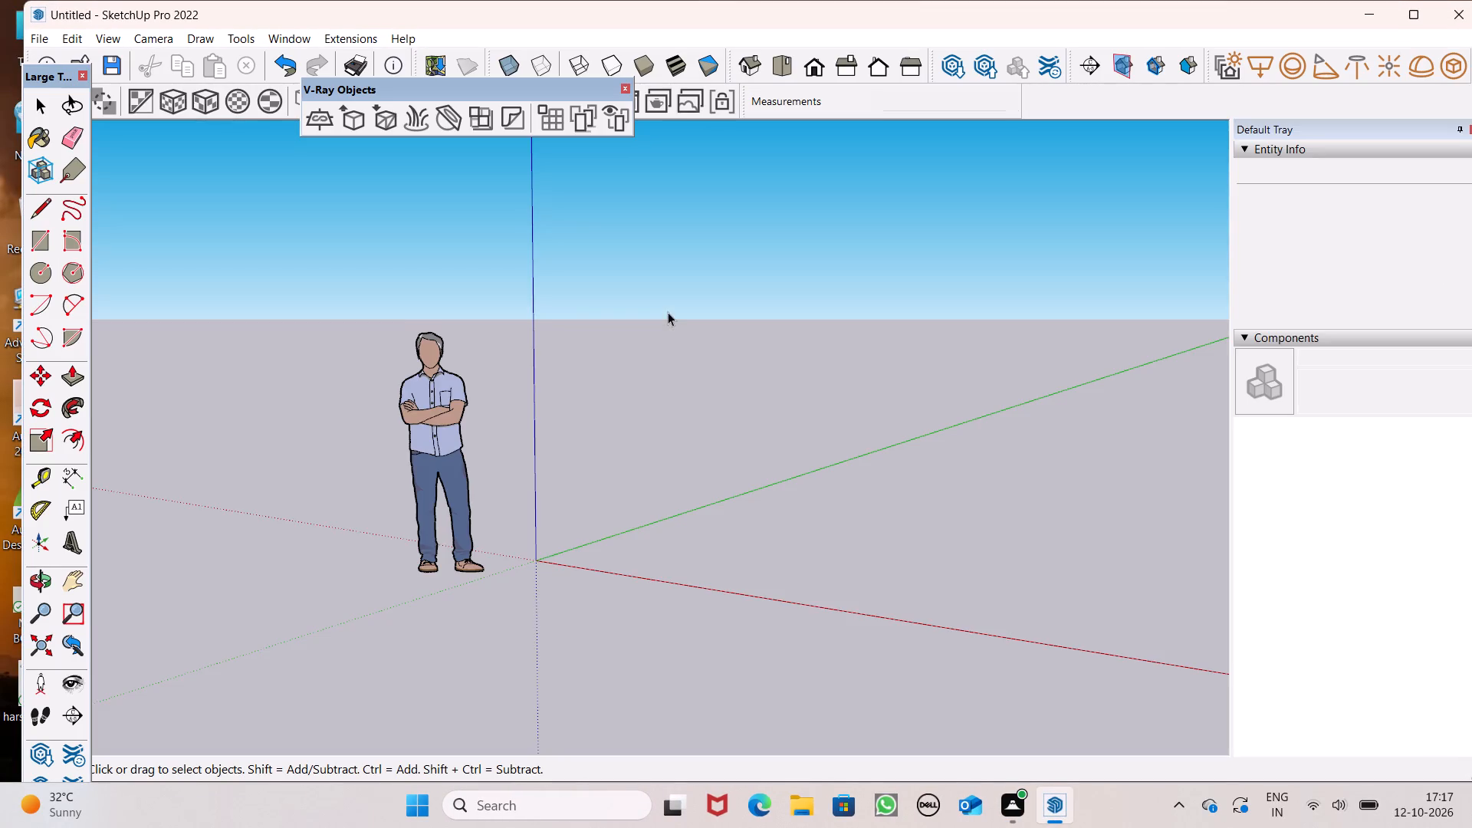
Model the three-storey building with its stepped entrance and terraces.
Switch the camera to the top view of the model.
scroll(668, 313, down, 4)
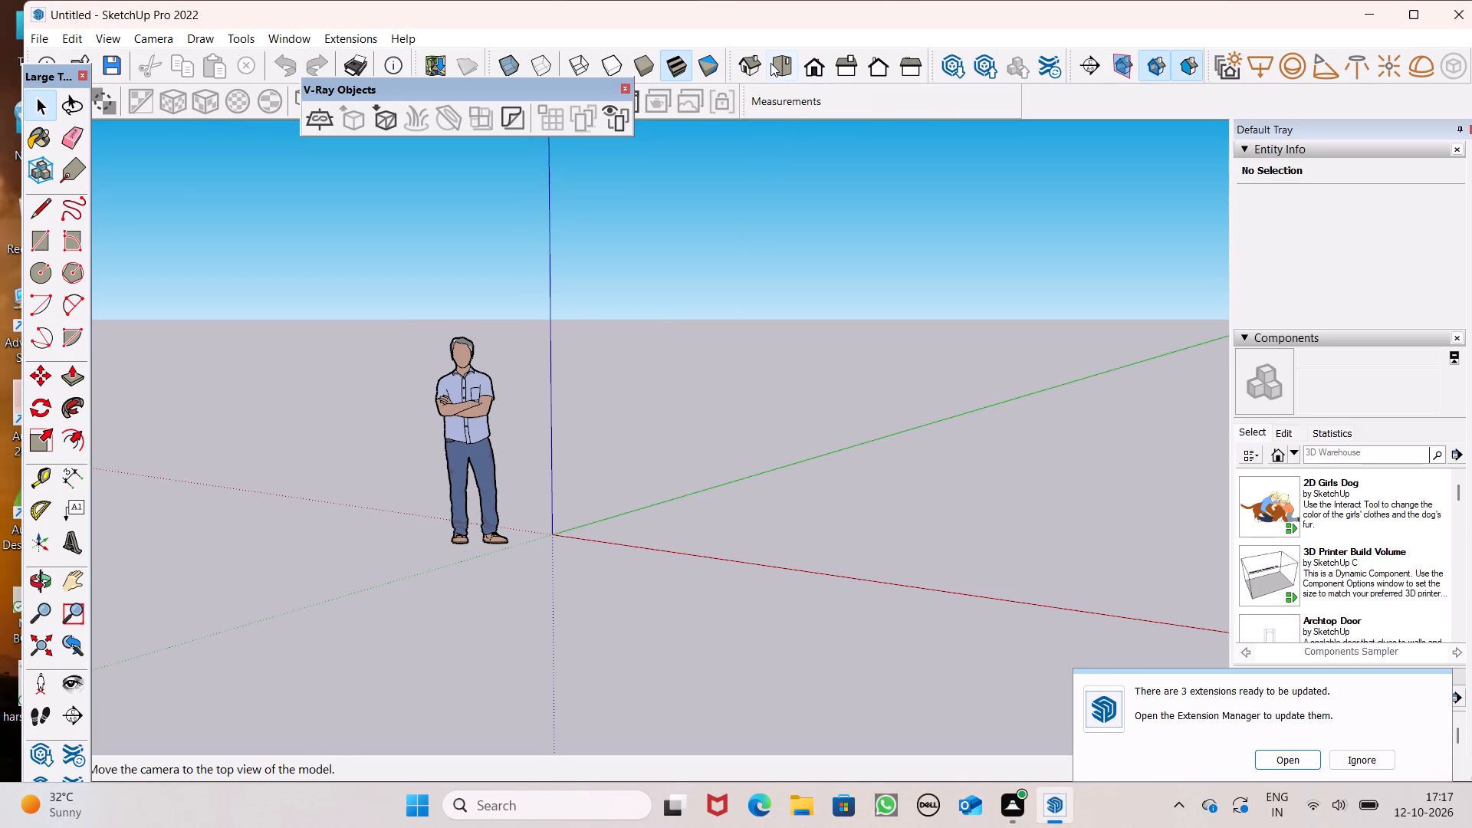
click(770, 63)
click(774, 68)
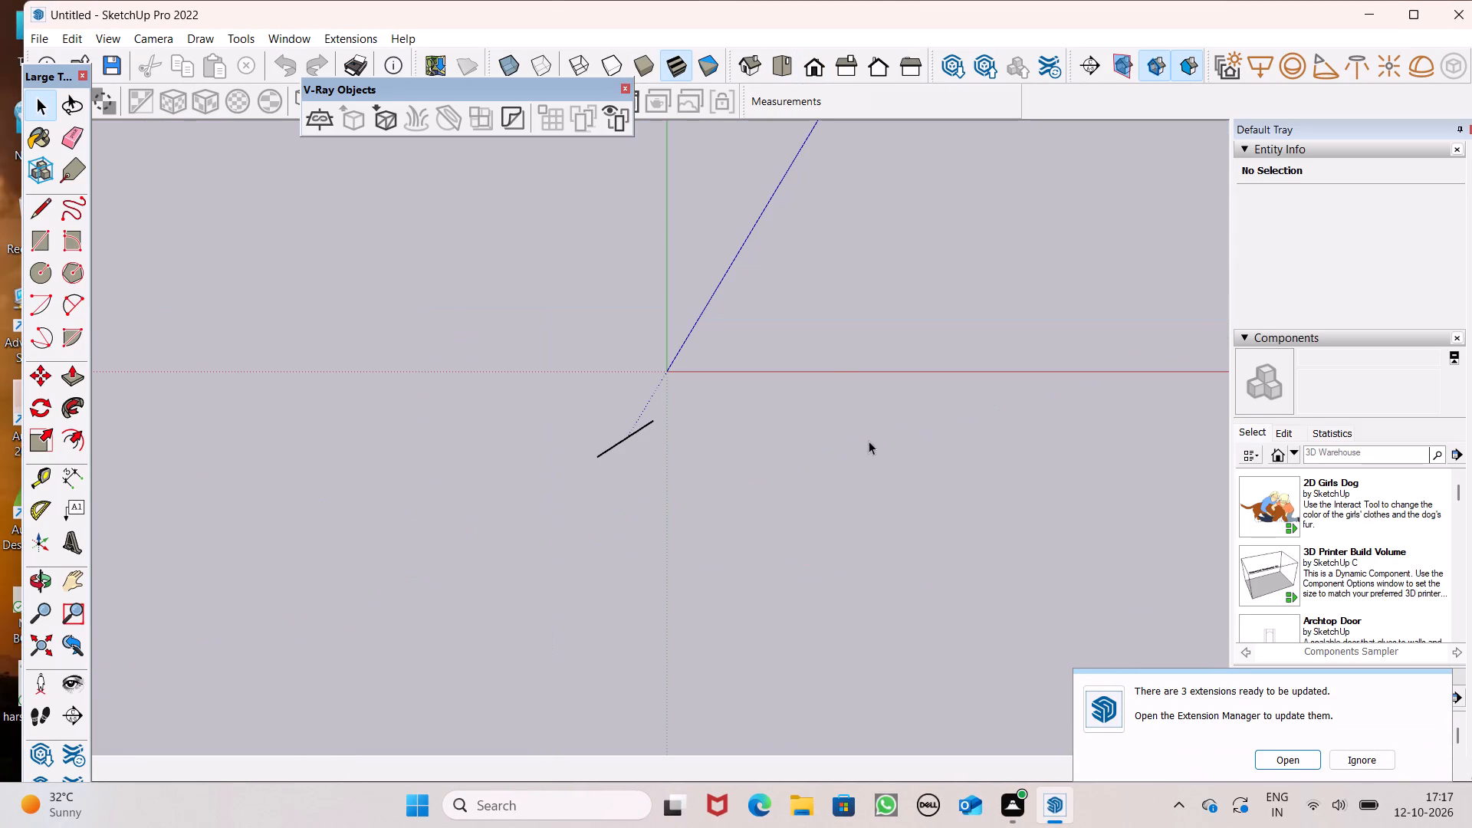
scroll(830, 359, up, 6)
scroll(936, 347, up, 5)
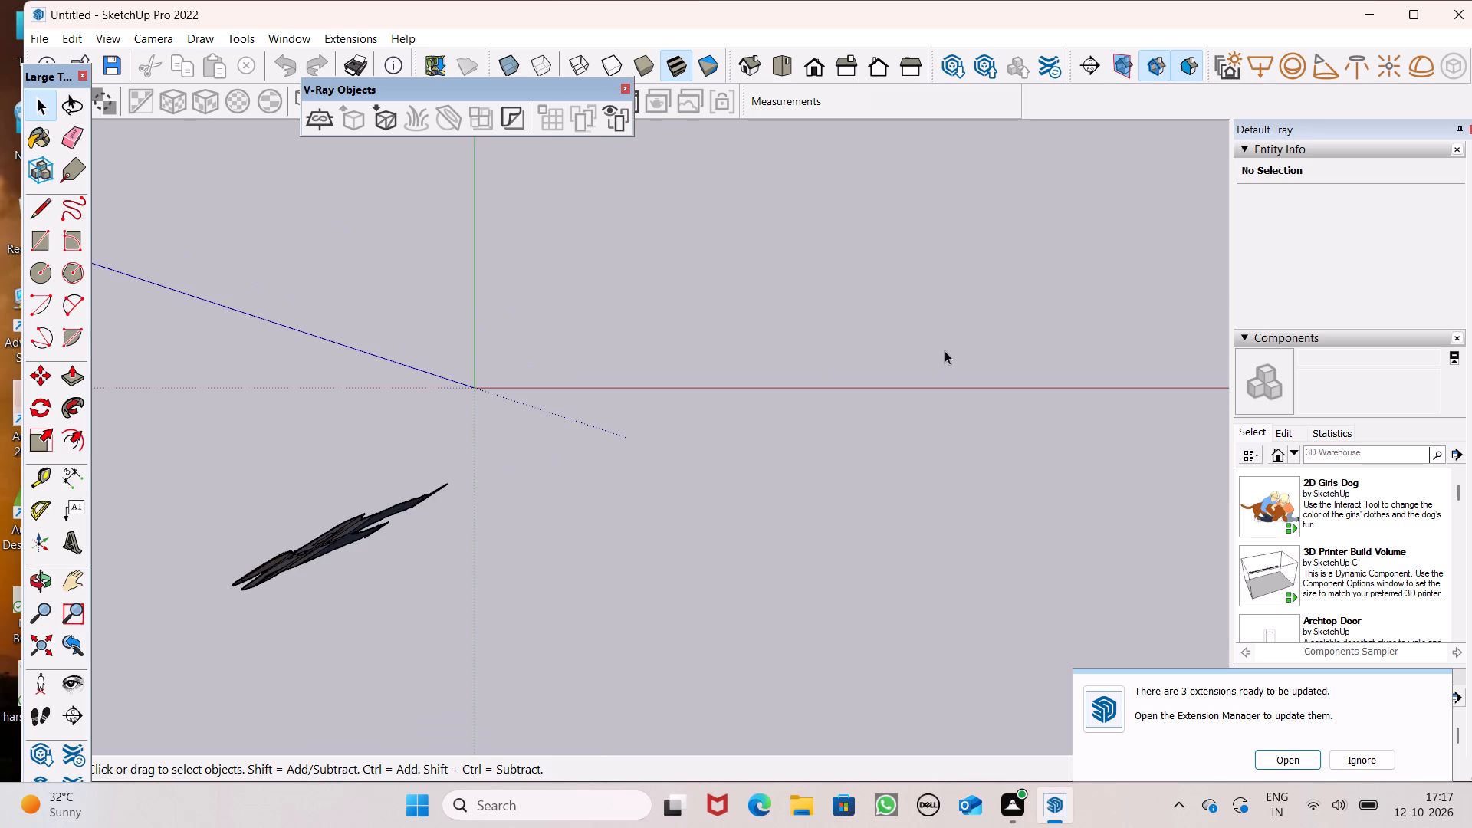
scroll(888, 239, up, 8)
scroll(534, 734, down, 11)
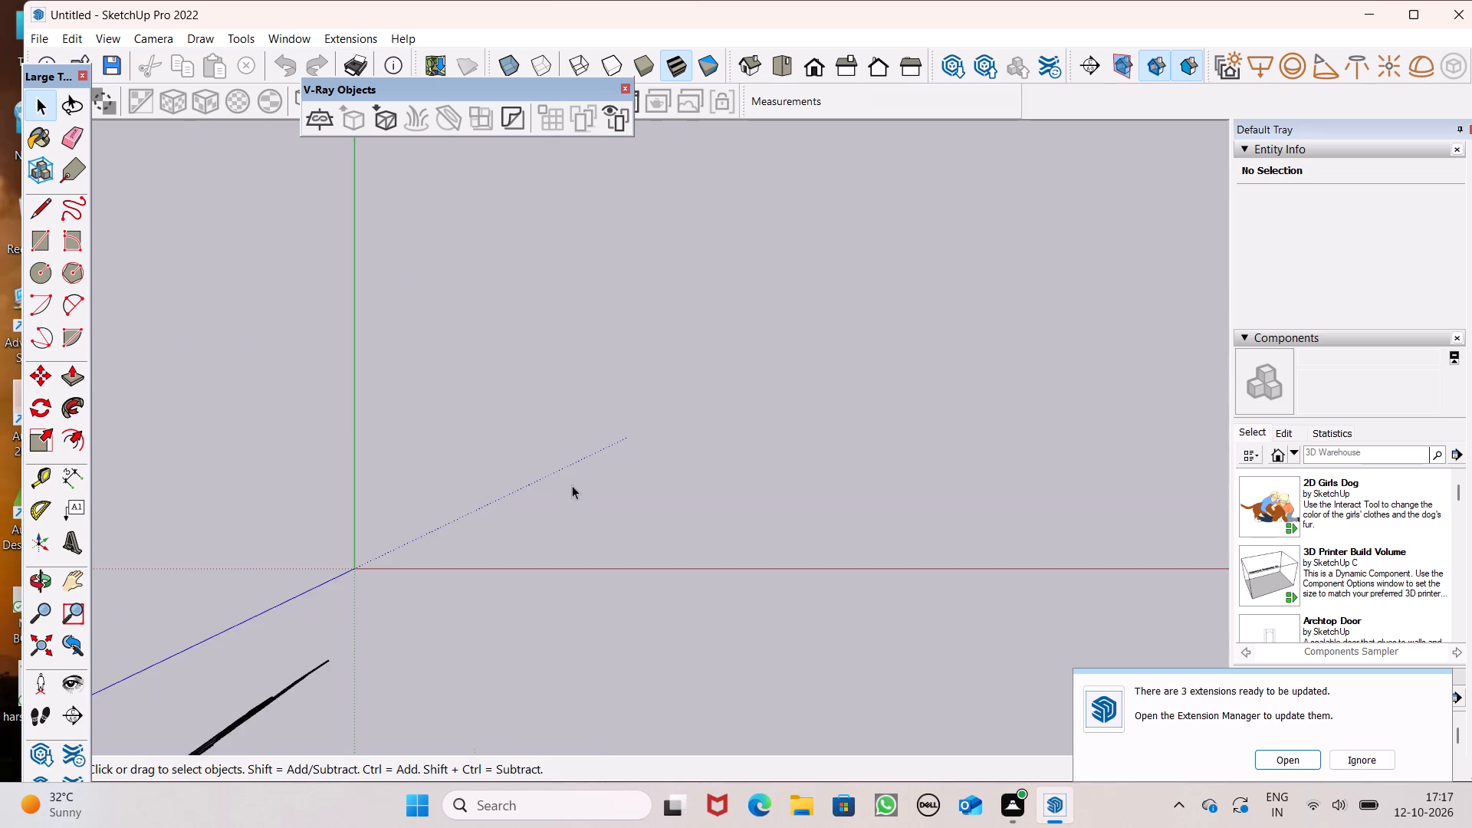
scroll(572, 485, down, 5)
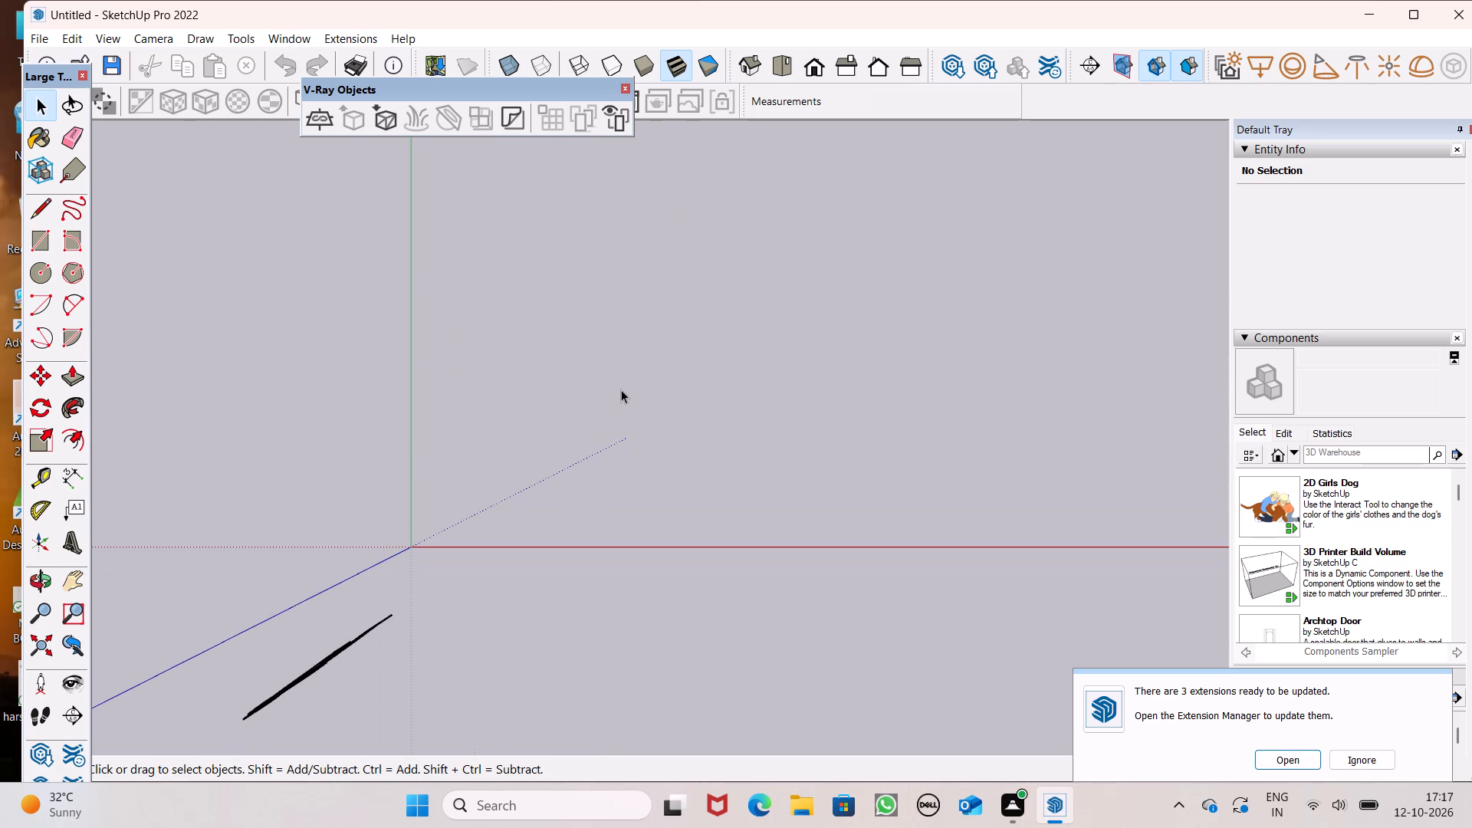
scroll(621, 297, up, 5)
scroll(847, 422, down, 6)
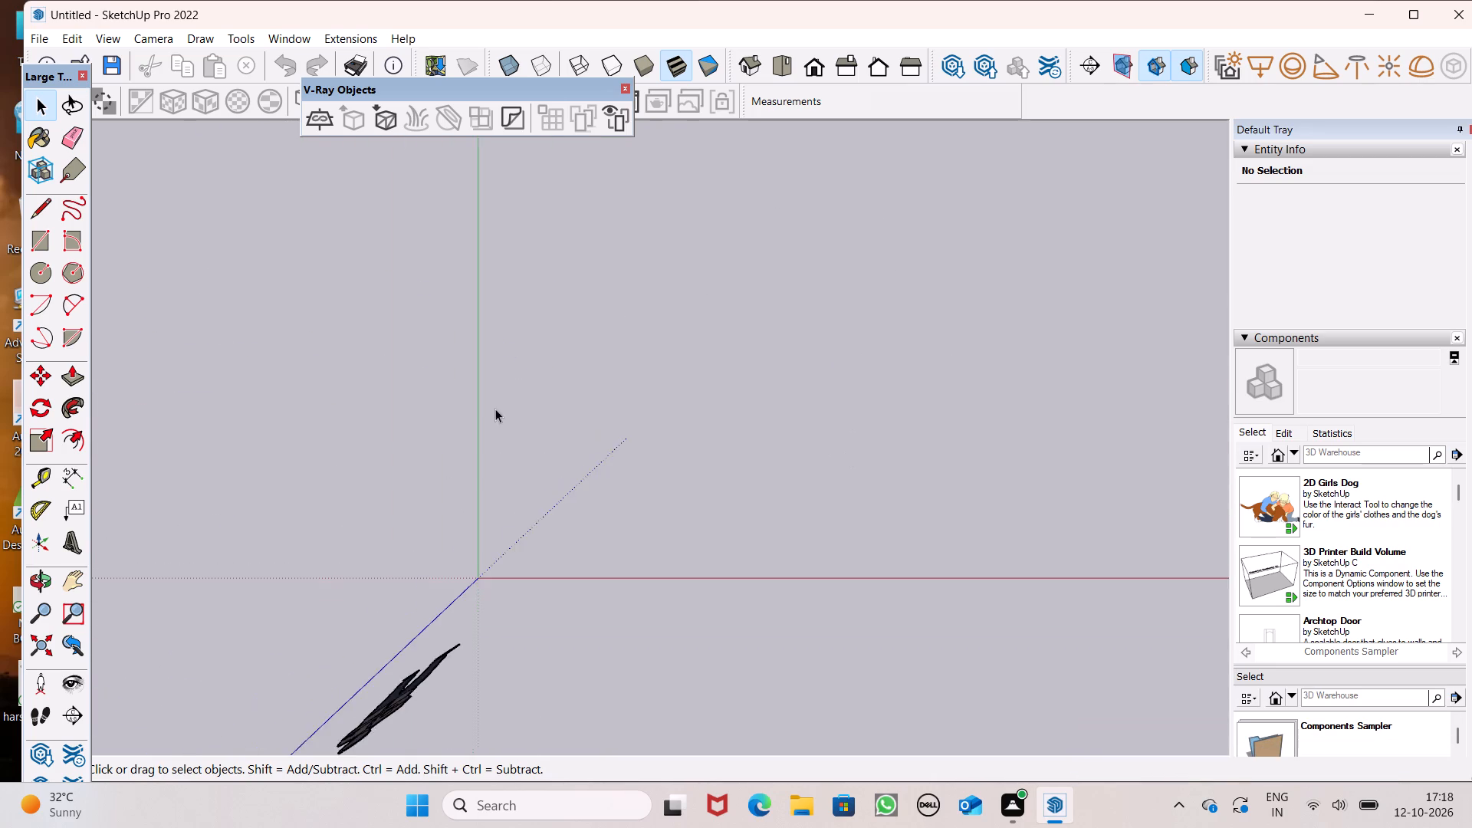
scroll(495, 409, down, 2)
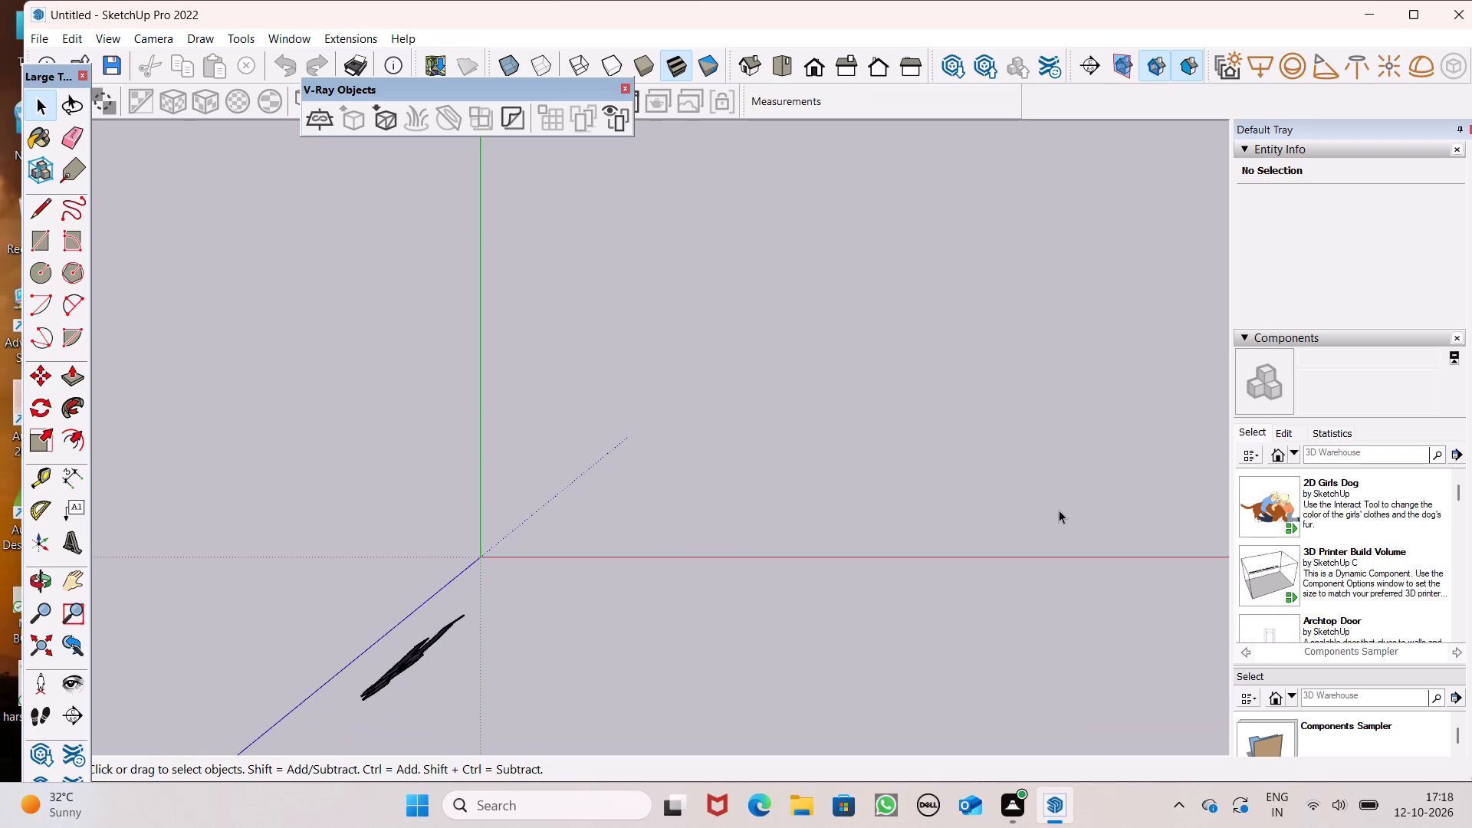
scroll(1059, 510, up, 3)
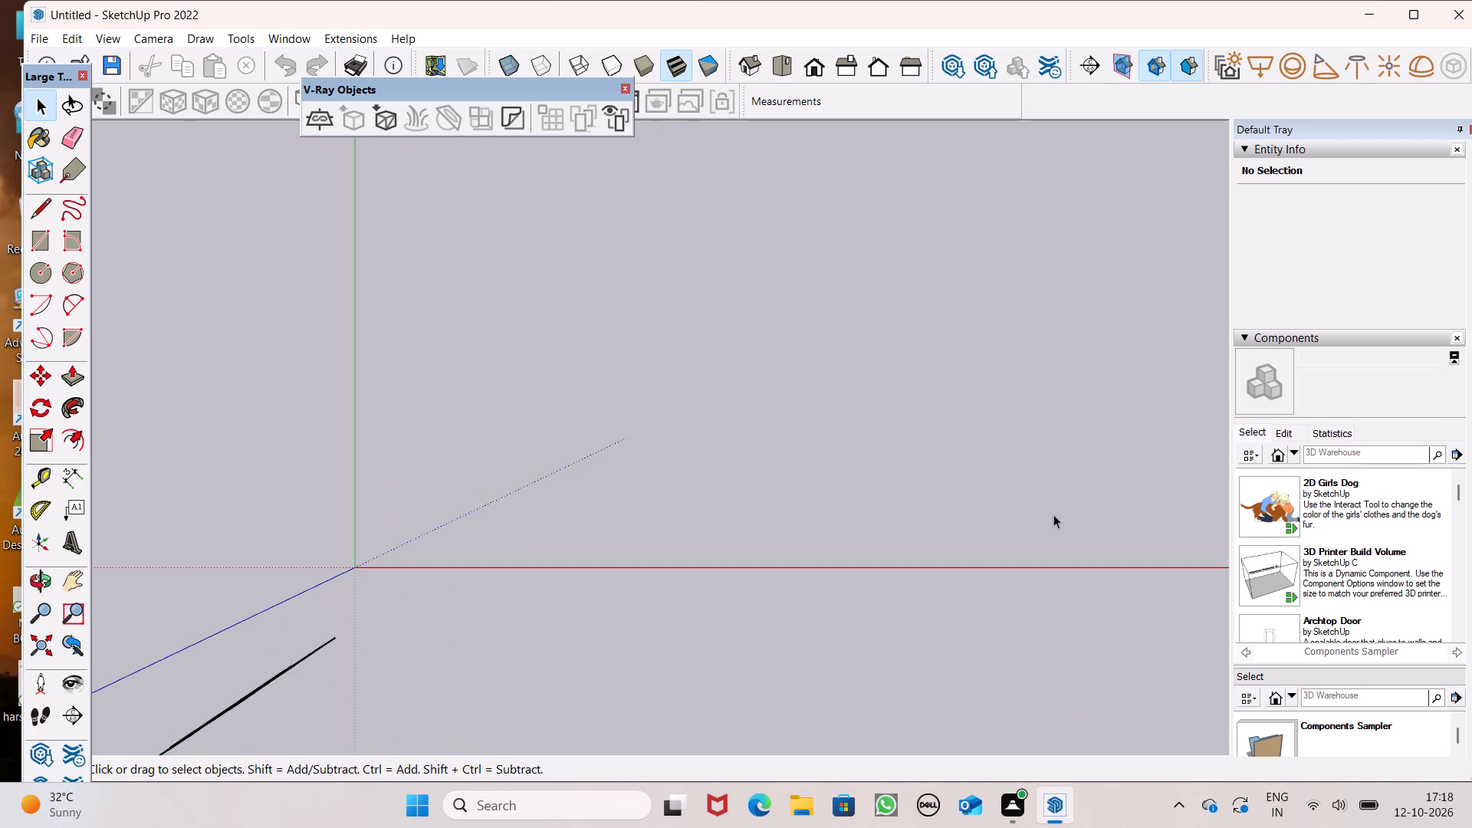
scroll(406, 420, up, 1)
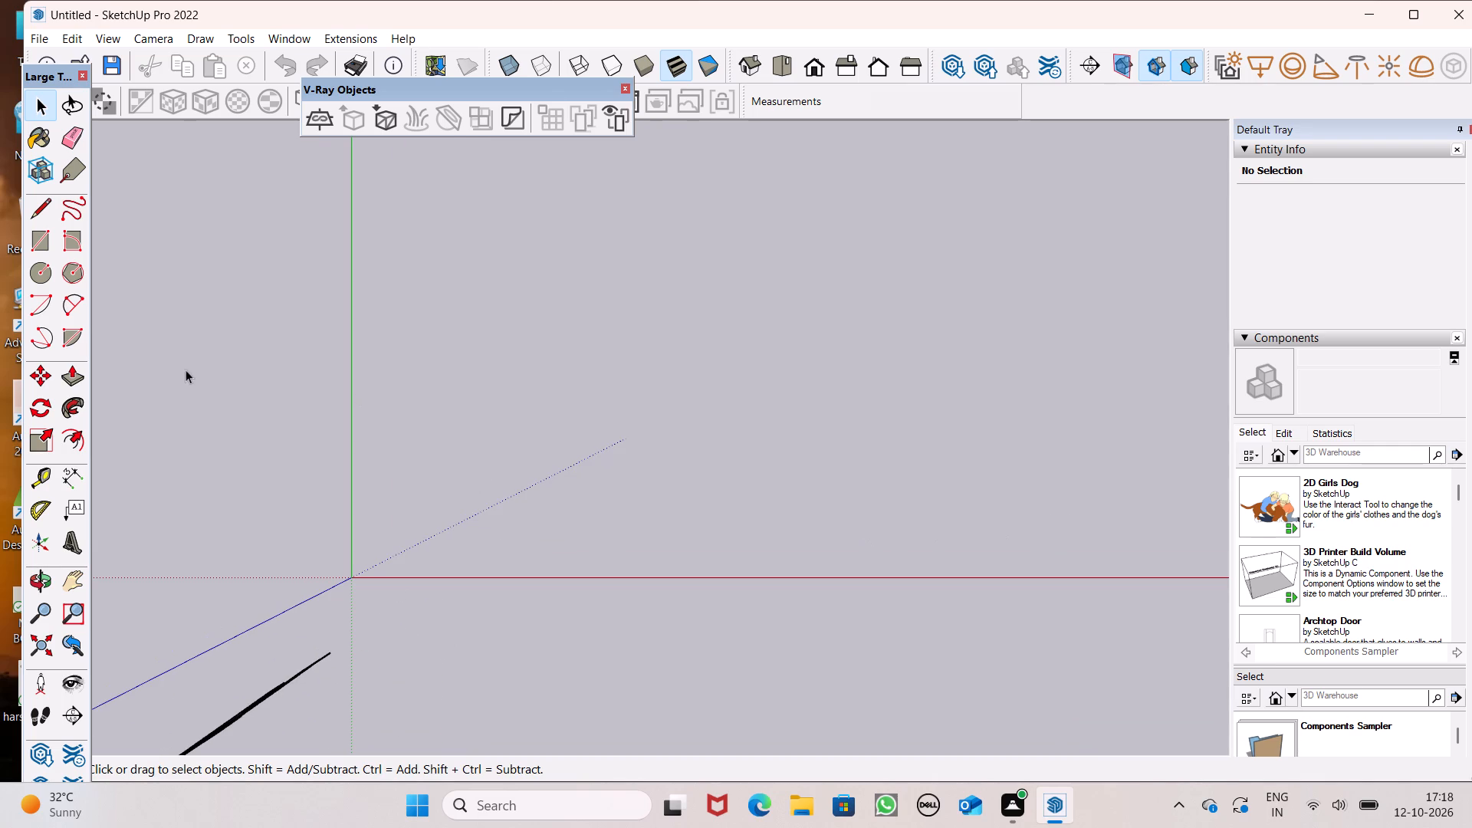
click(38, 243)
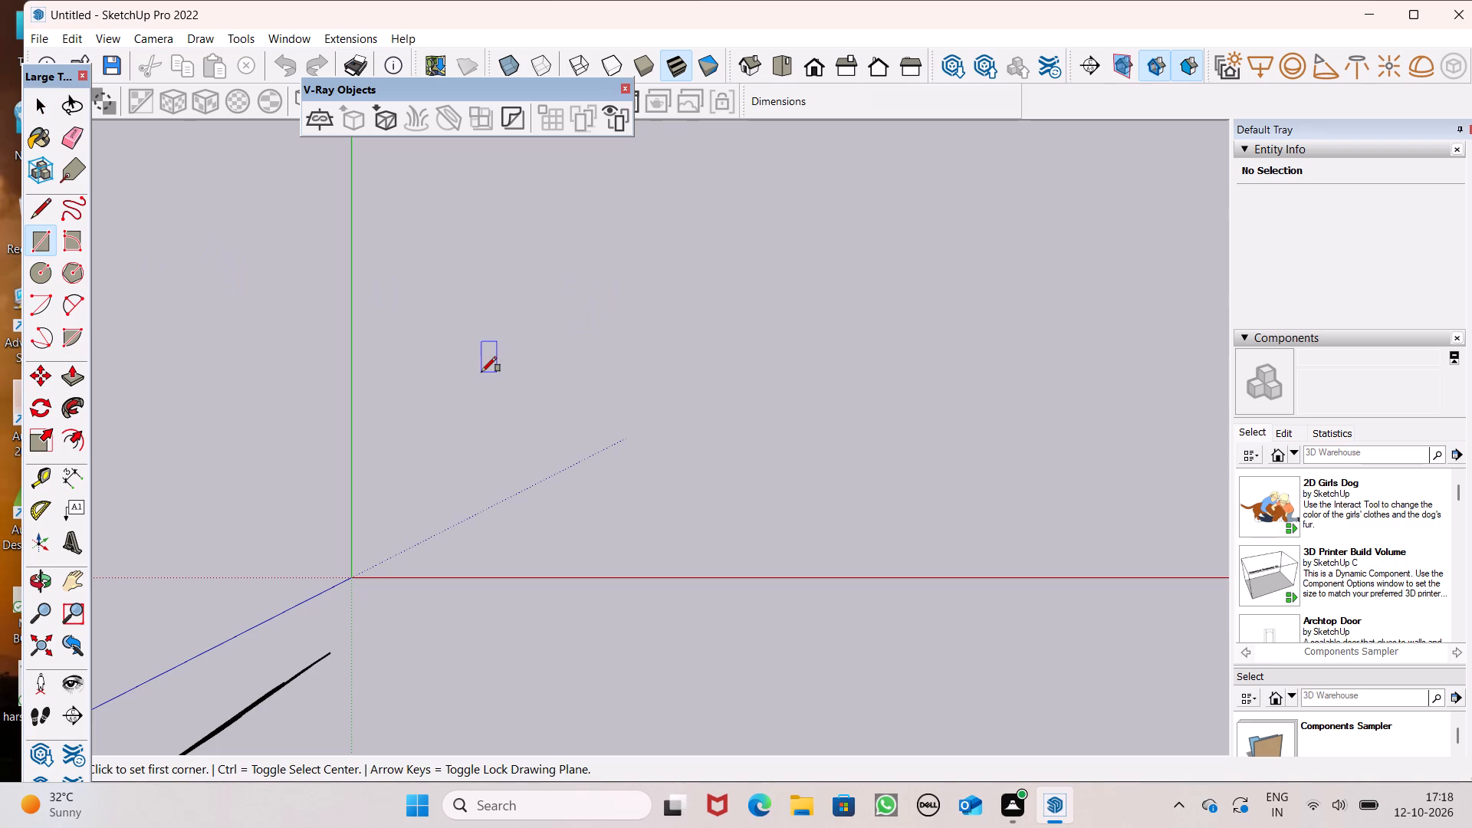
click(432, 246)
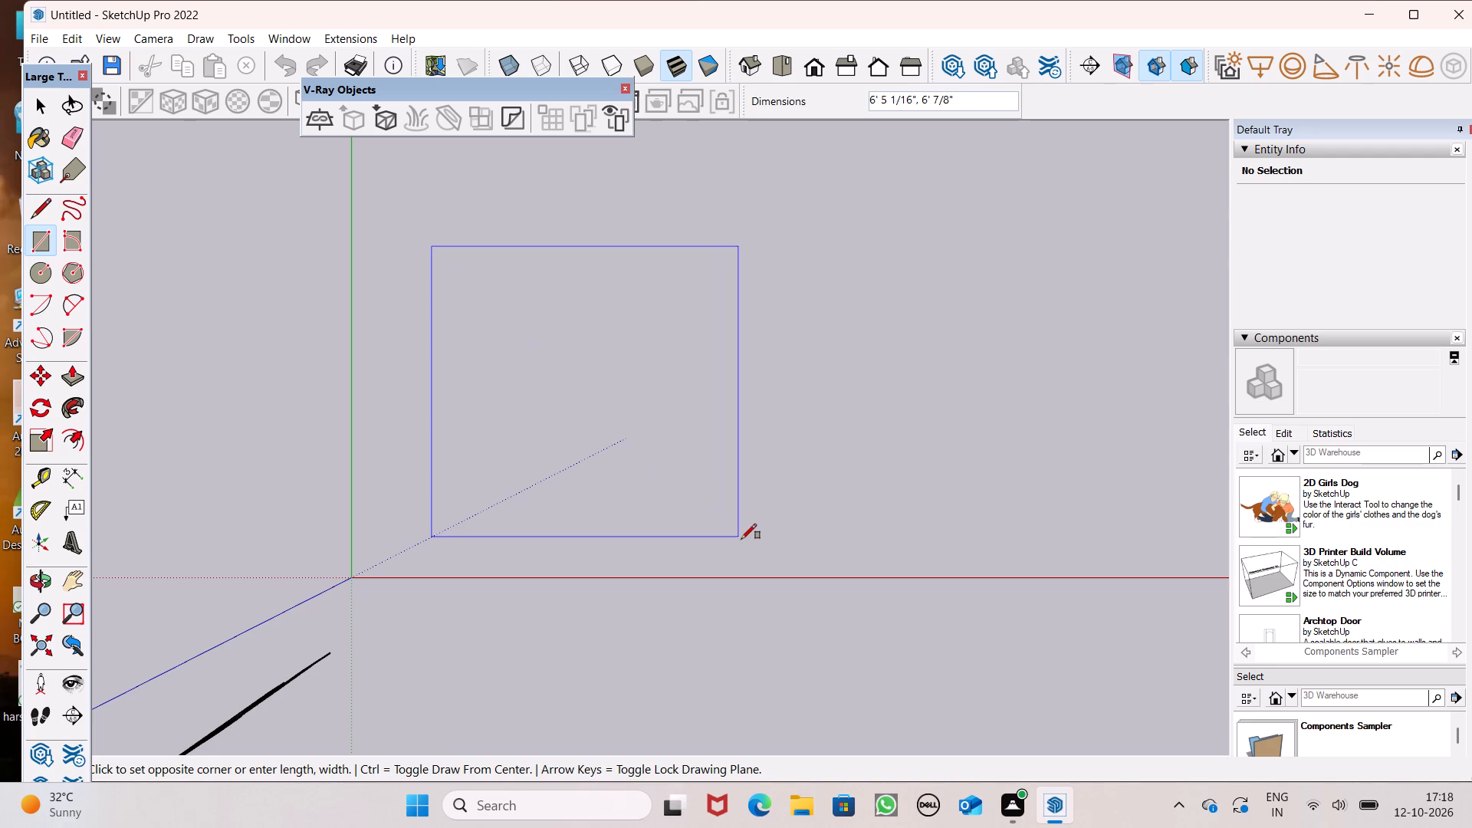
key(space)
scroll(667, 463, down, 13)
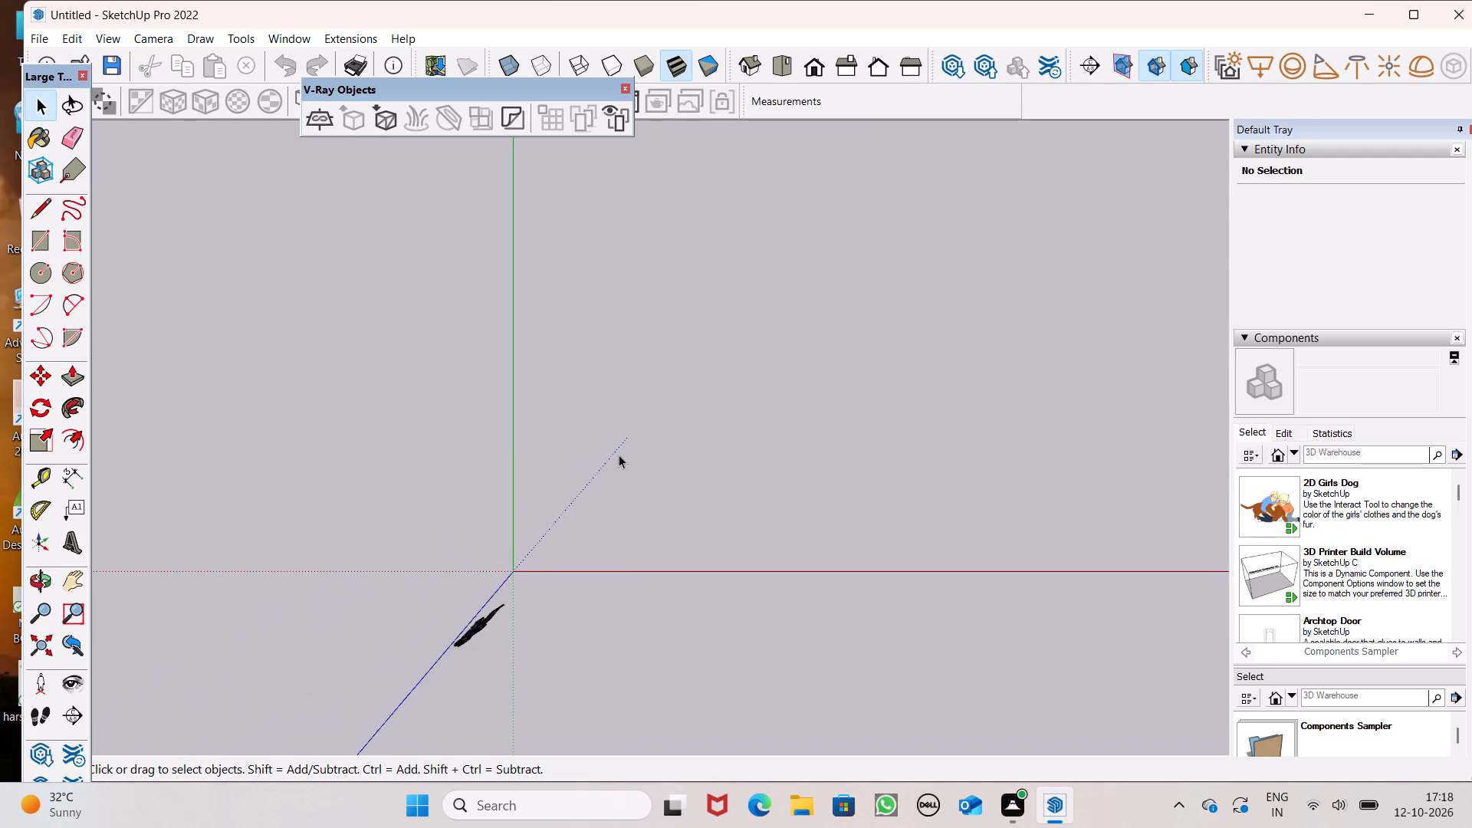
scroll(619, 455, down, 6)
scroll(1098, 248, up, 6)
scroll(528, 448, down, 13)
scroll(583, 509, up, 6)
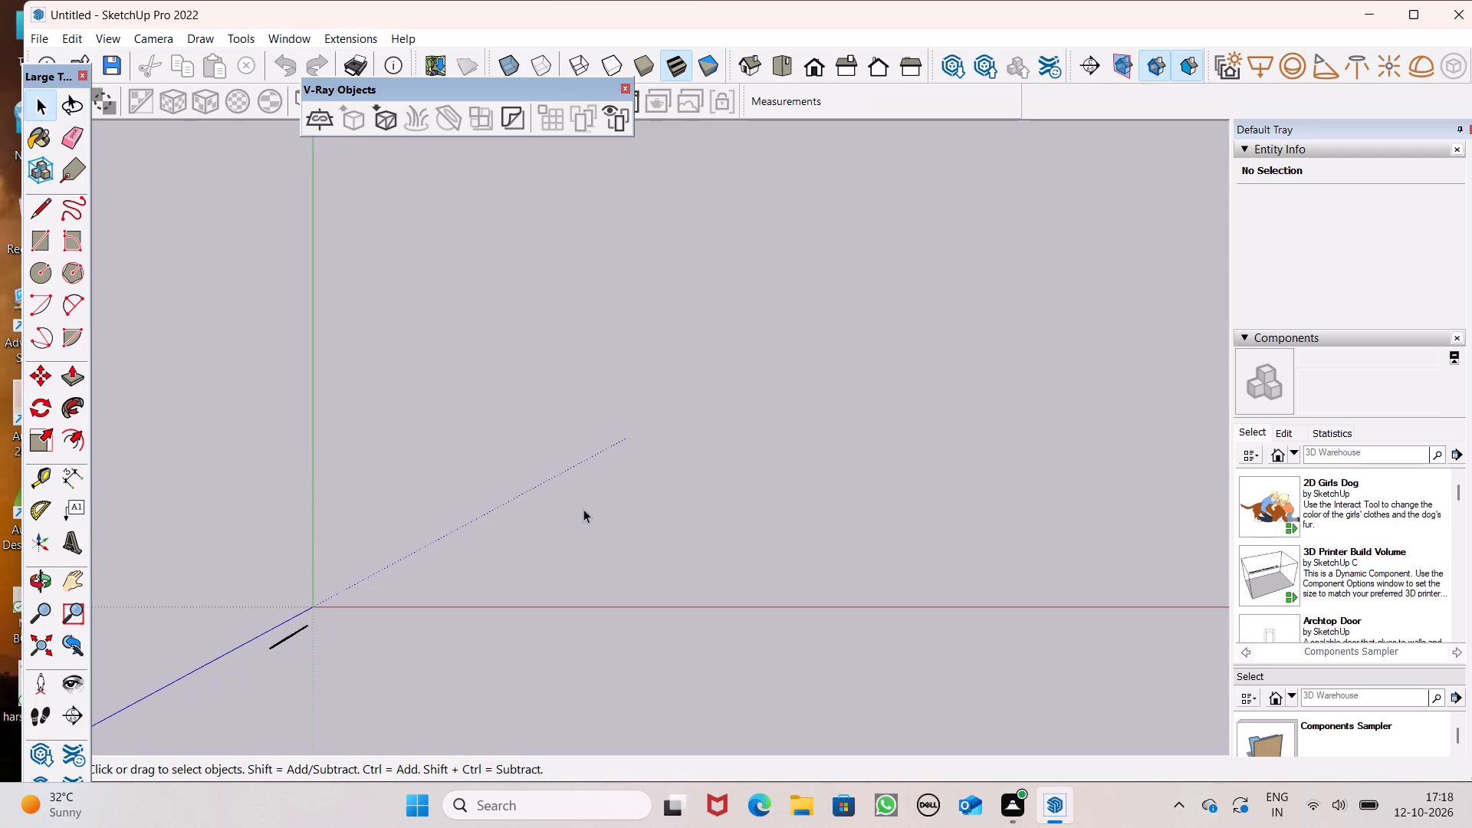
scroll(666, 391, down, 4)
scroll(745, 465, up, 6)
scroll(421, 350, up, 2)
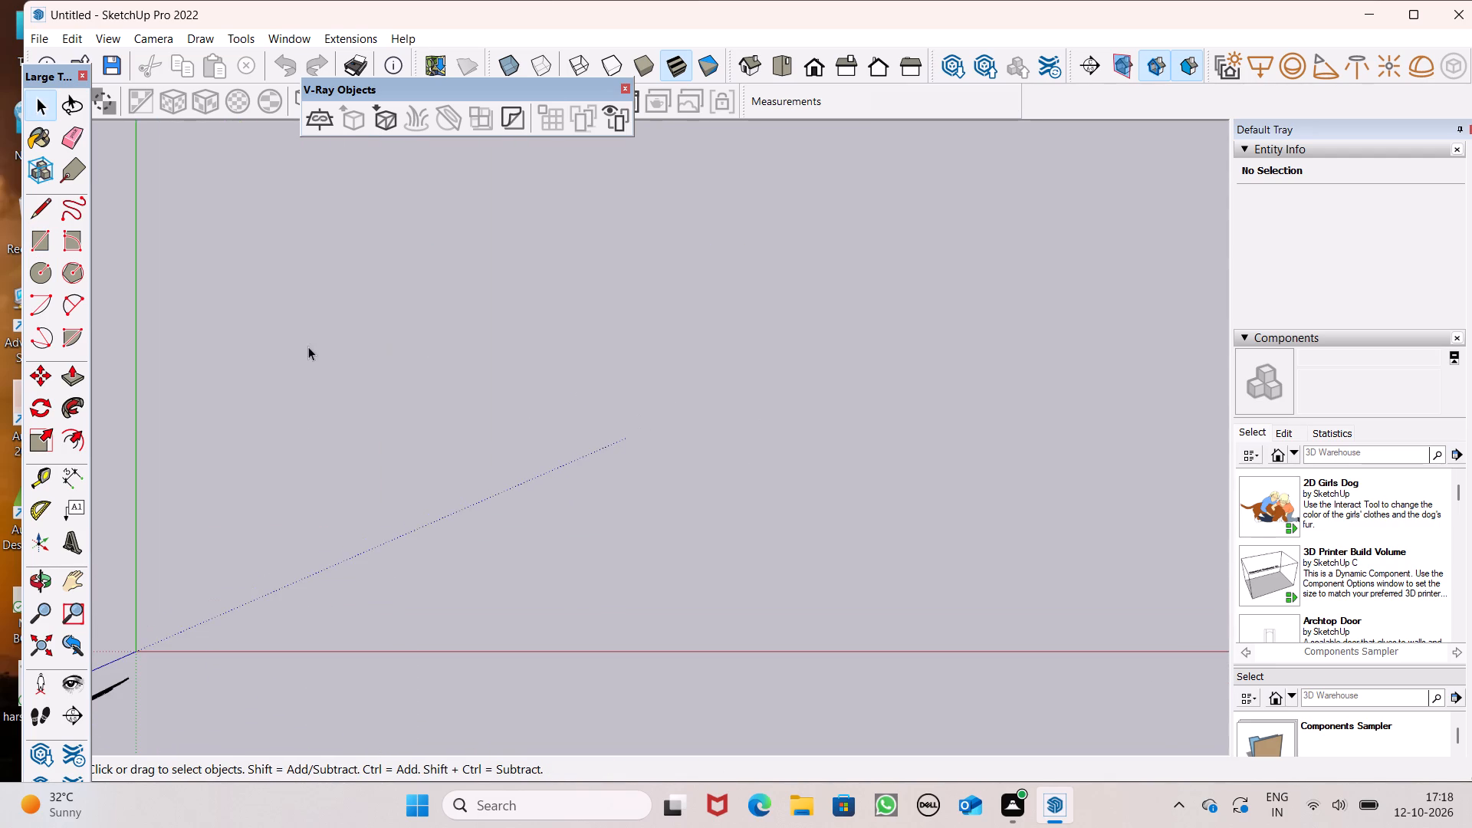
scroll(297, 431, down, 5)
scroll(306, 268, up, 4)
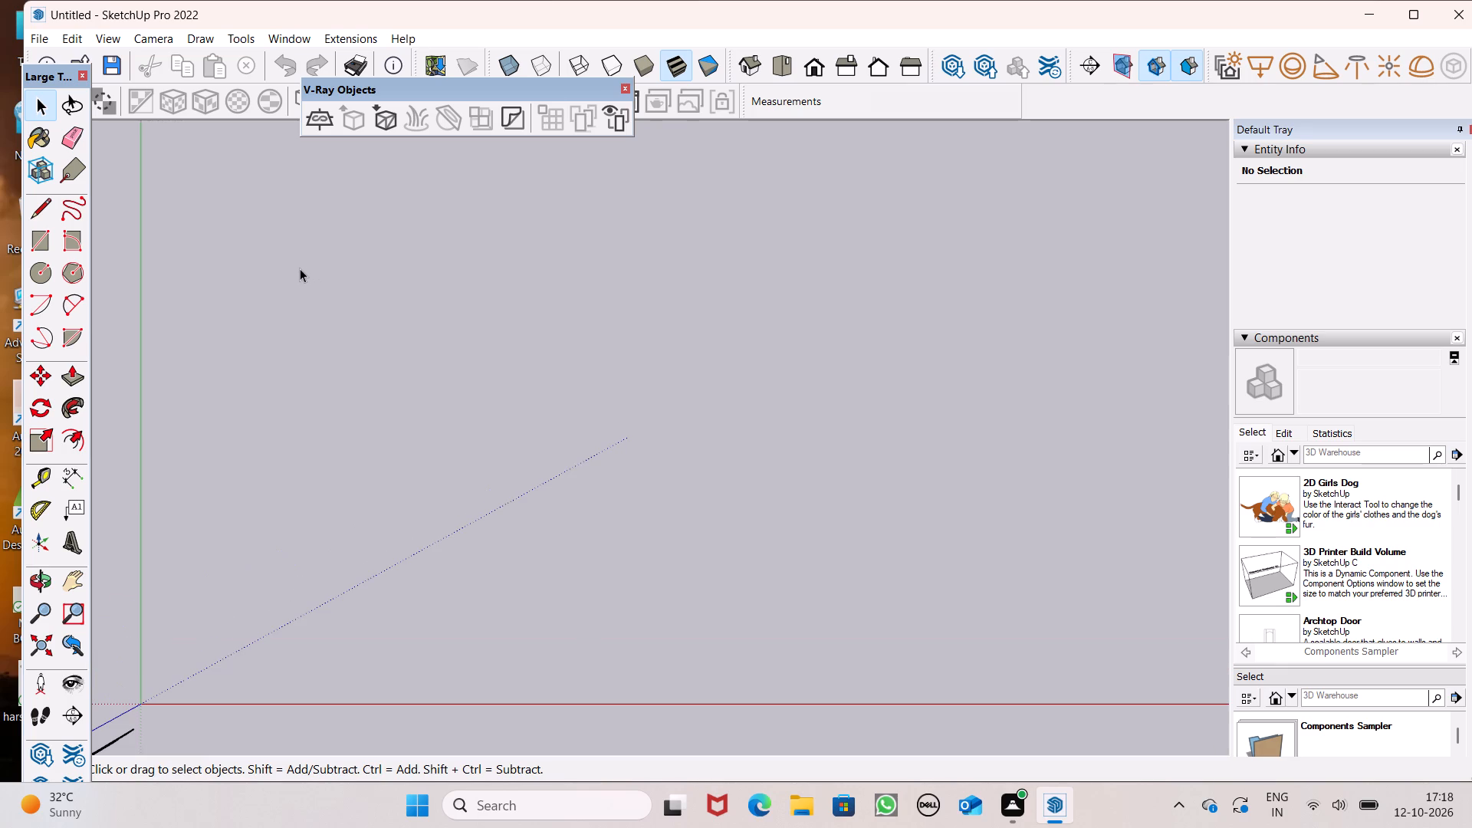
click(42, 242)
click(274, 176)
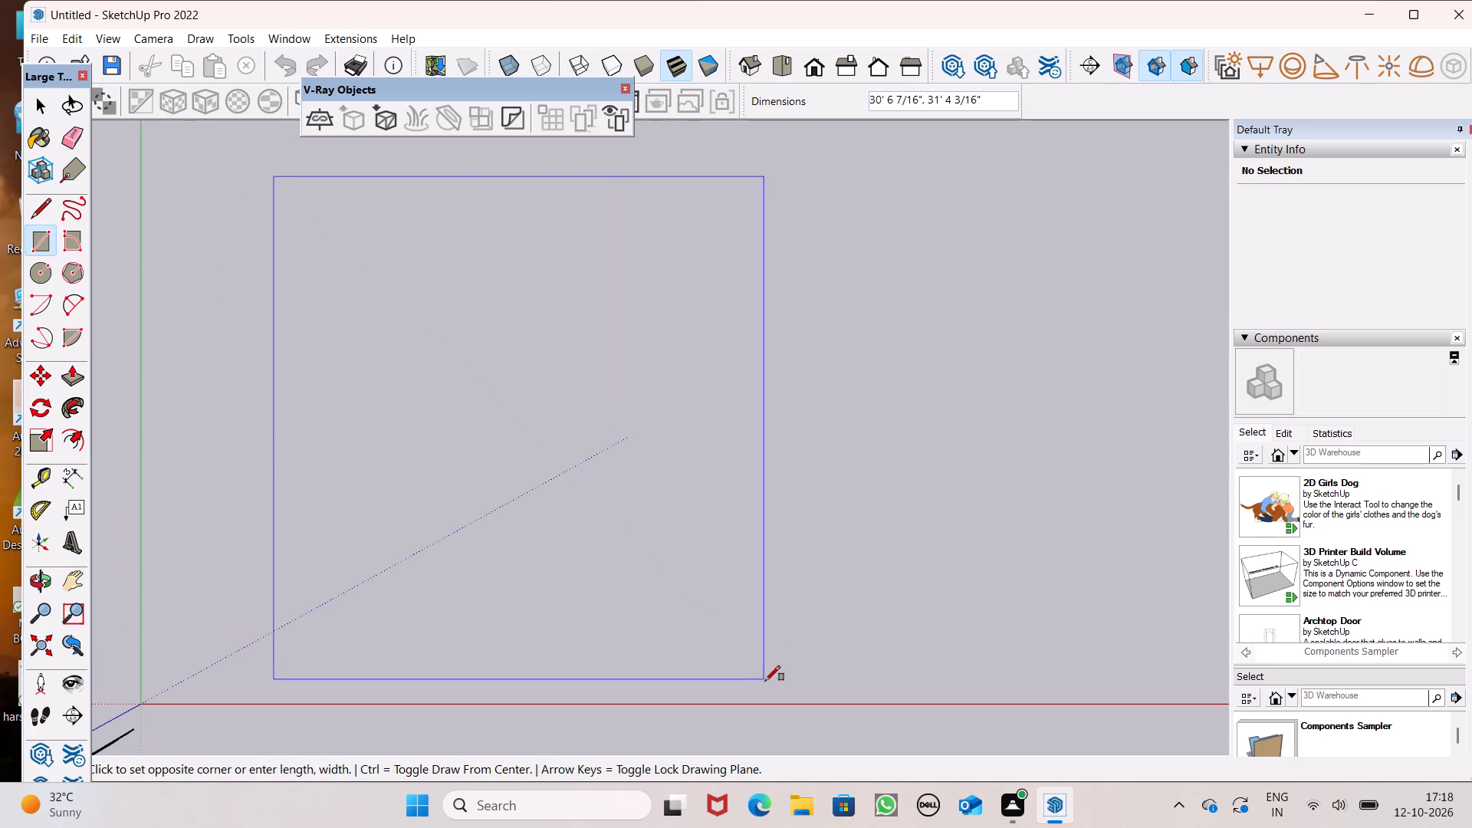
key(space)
Draw a 40' by 50' rectangle on the ground plane, beside the green axis and above the red axis.
scroll(415, 488, down, 7)
scroll(422, 477, up, 1)
scroll(422, 478, down, 1)
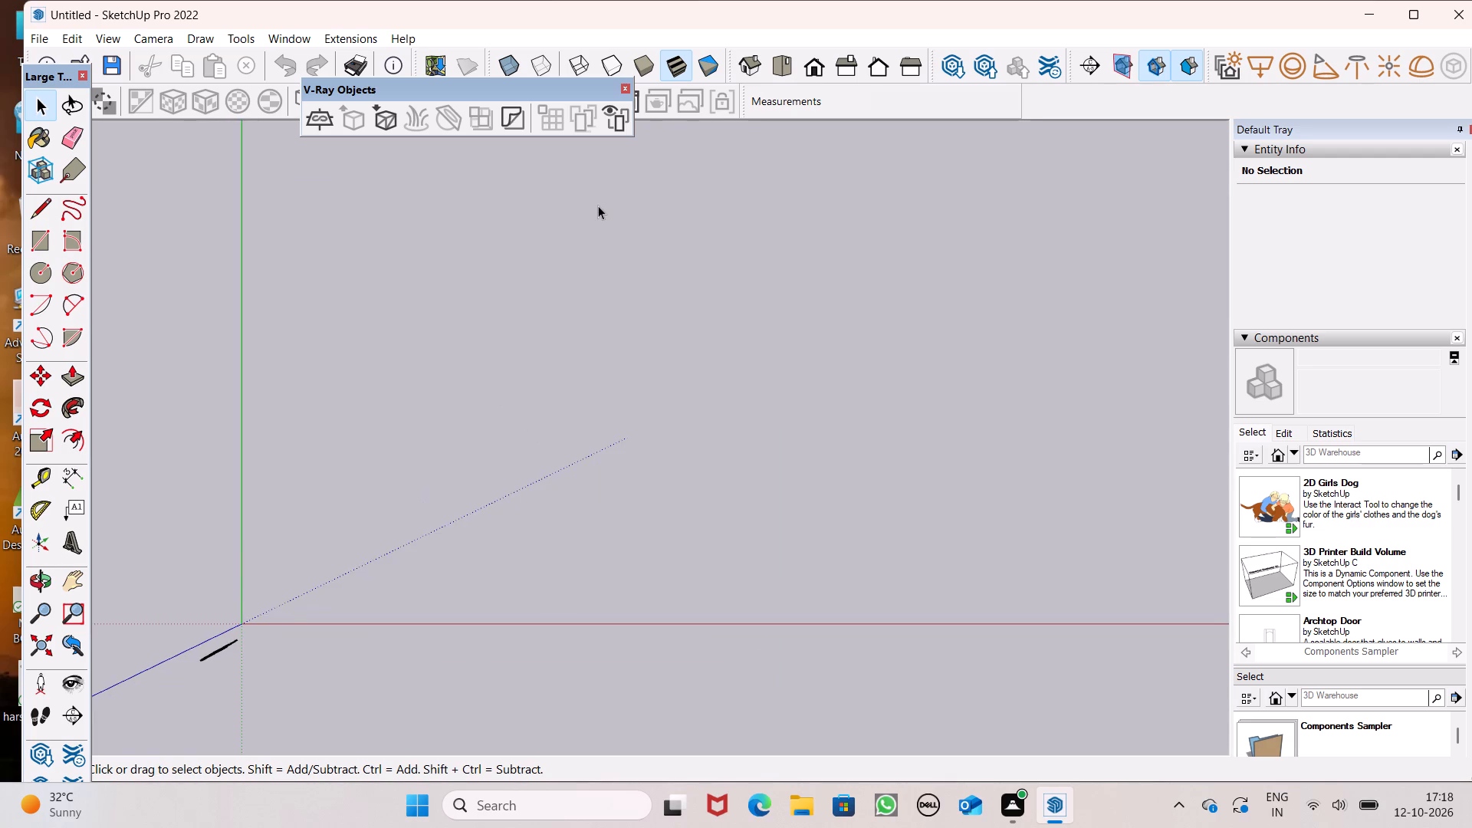
scroll(598, 205, up, 5)
scroll(593, 323, down, 9)
scroll(830, 377, up, 4)
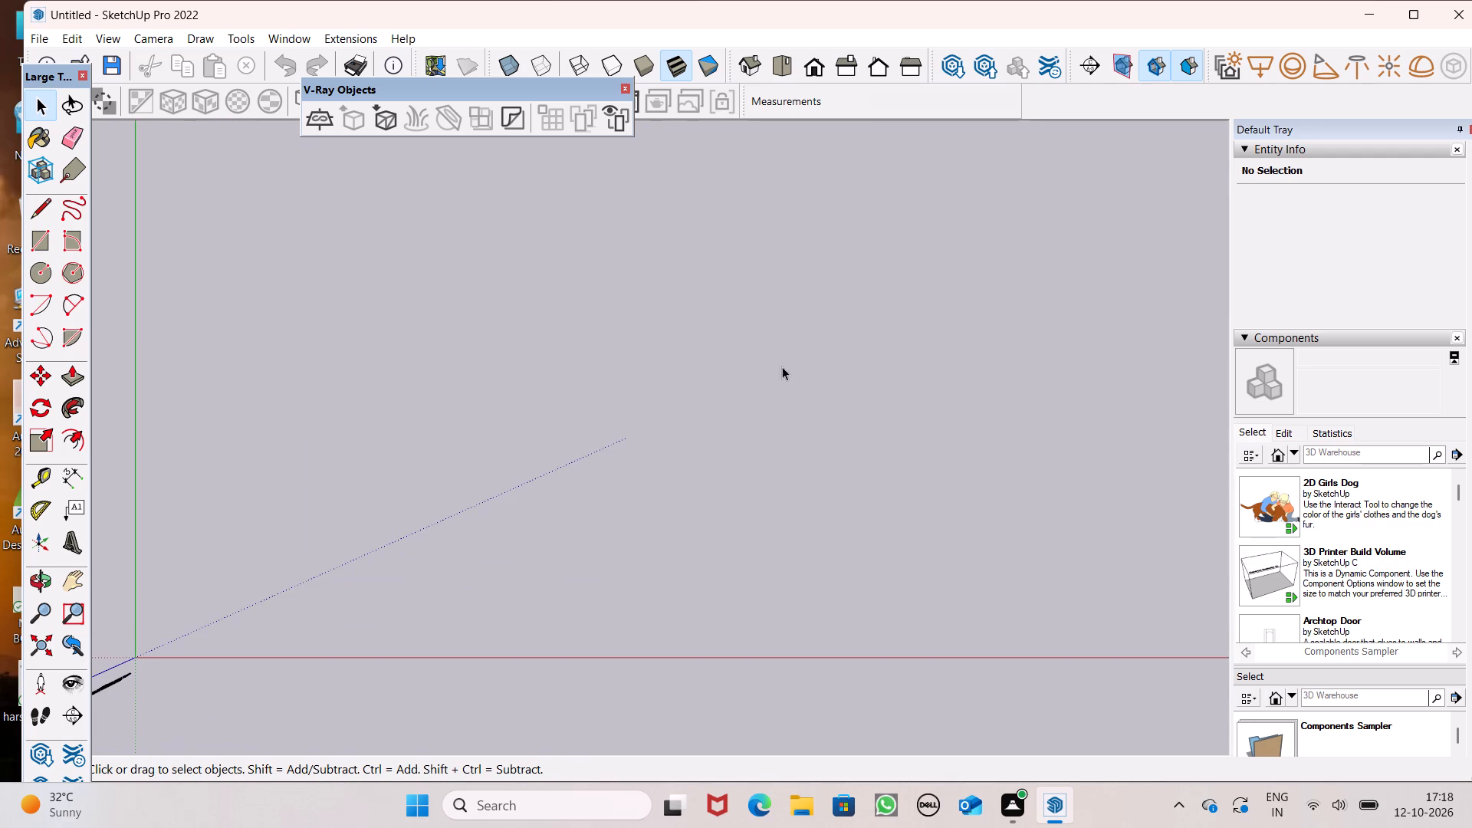
click(33, 246)
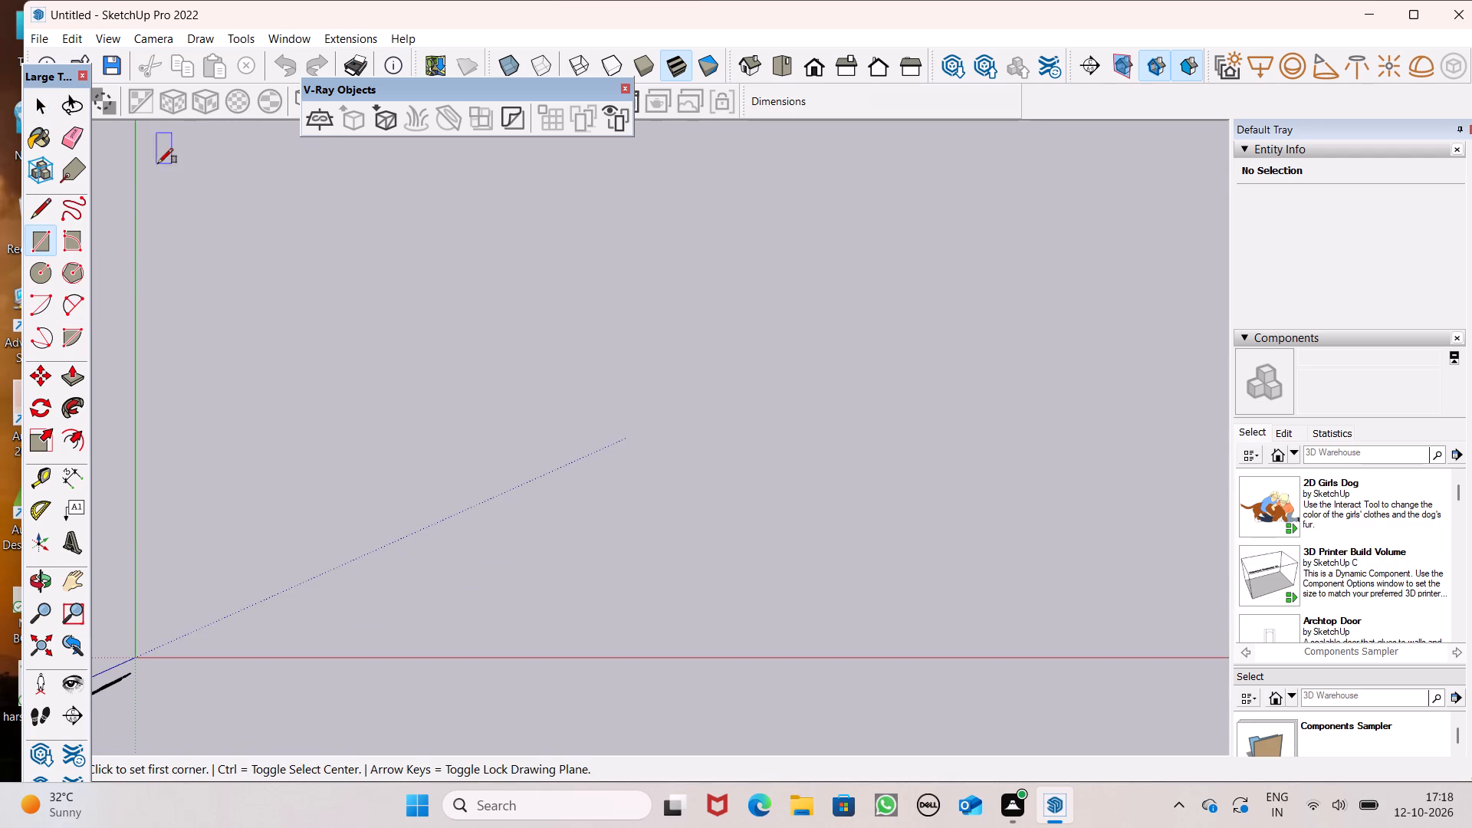
click(221, 150)
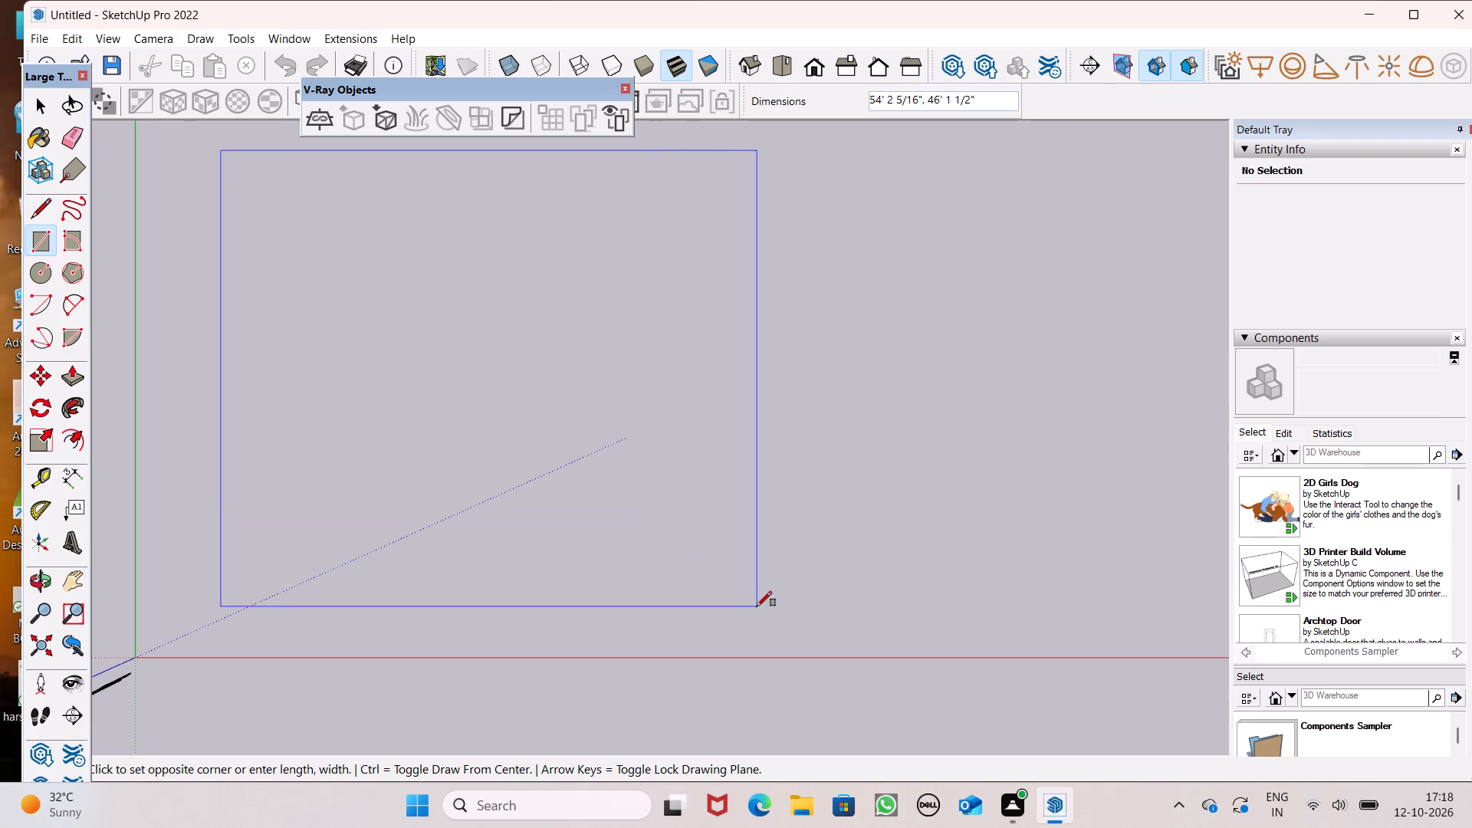
text(40)
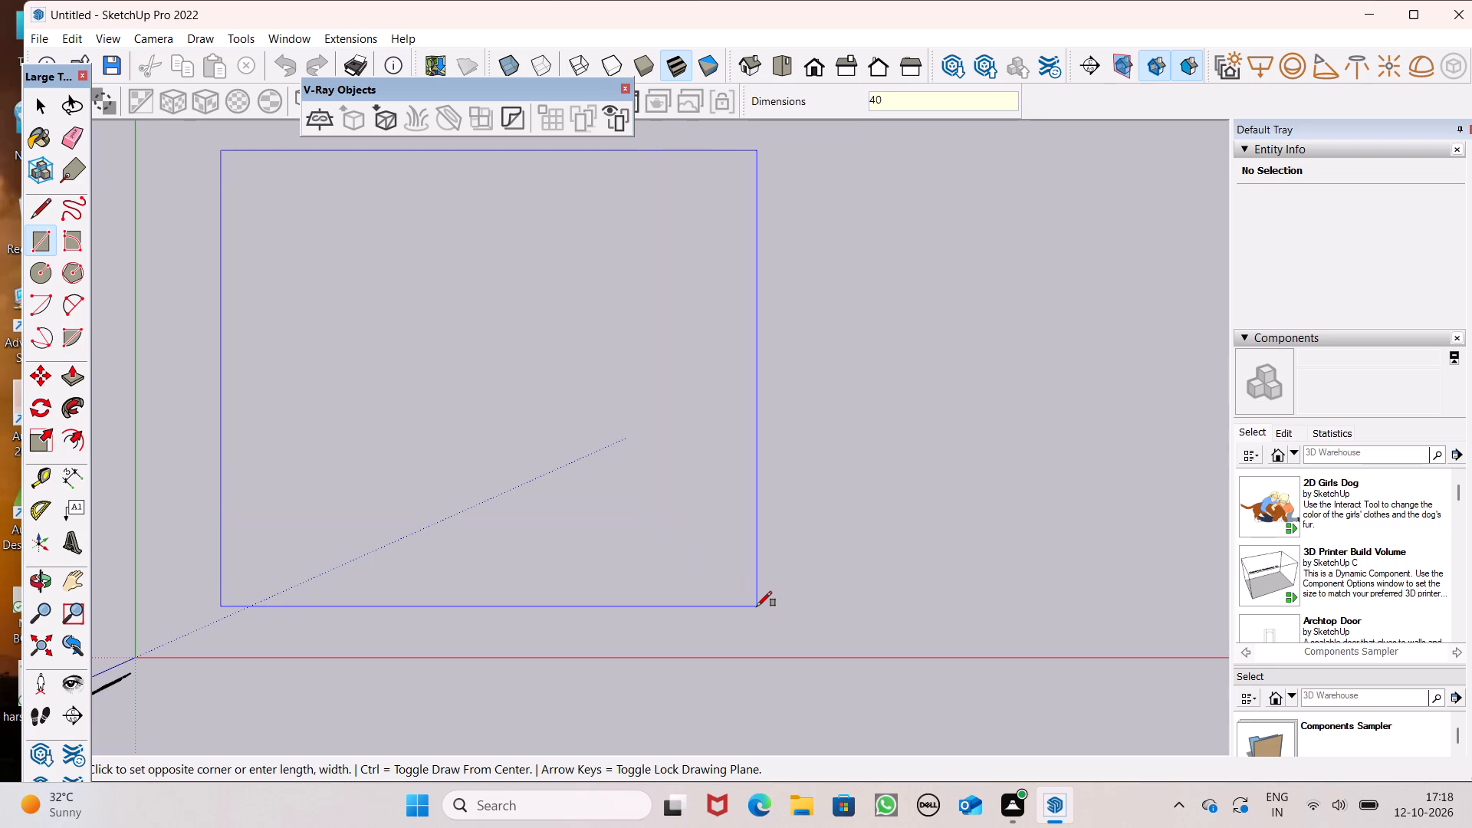
text(',50')
key(Return)
key(space)
Move the whole rectangle, face and edges, about 22' 7" farther from the red axis, then clear the selection.
scroll(576, 407, down, 1)
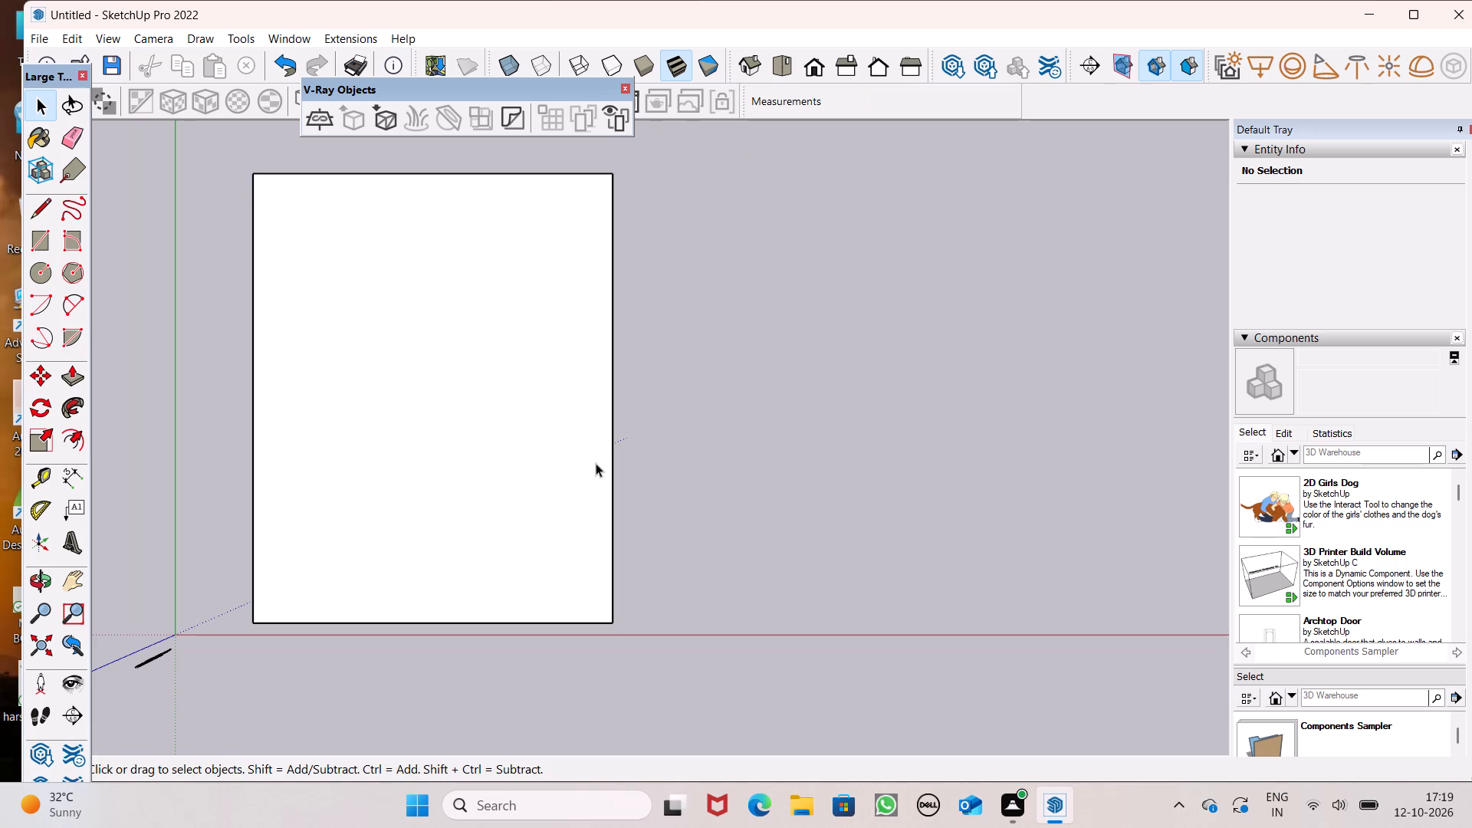
double_click(596, 463)
key(m)
key(Return)
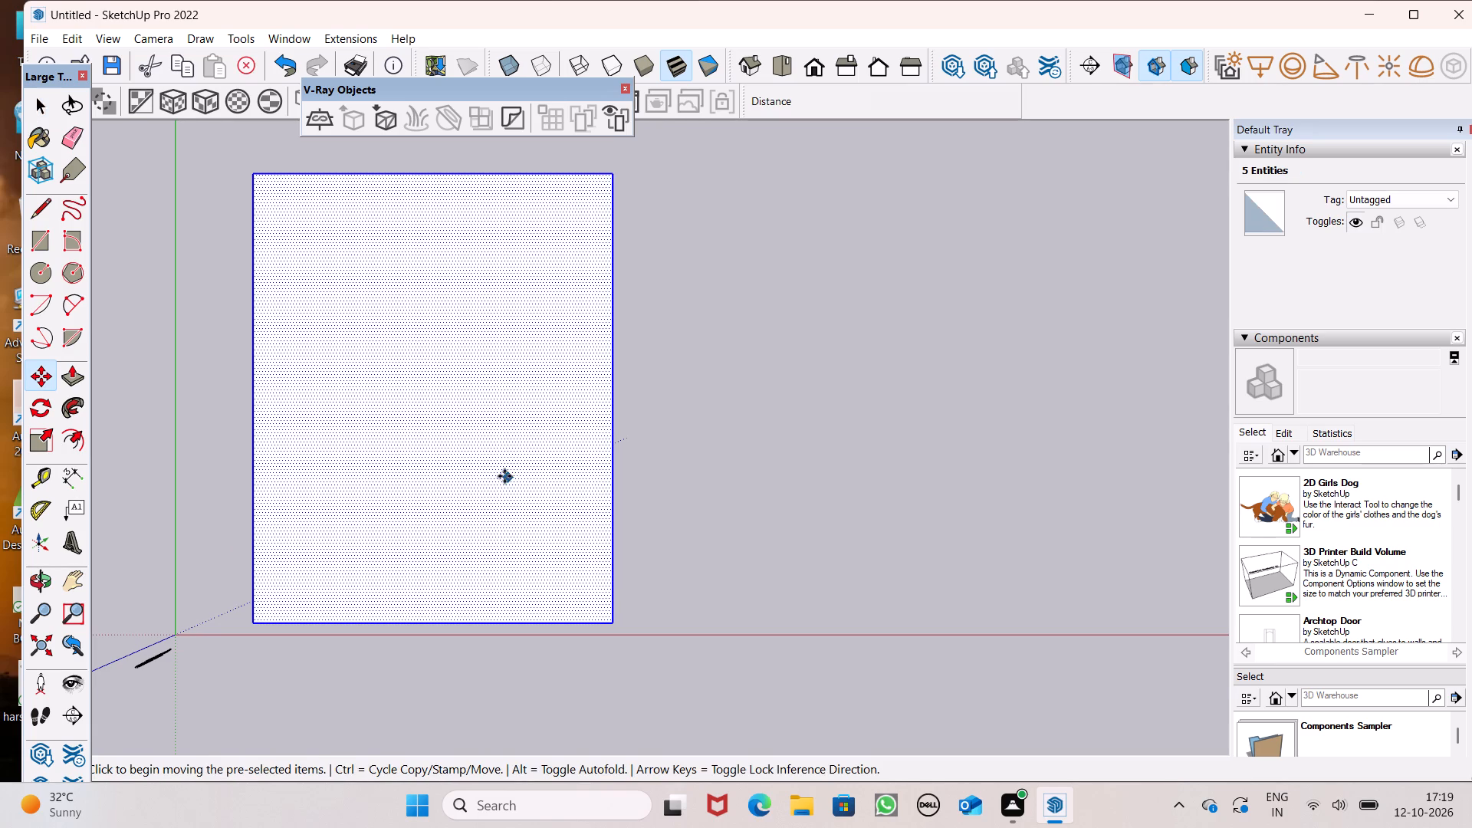
drag(504, 475, 557, 278)
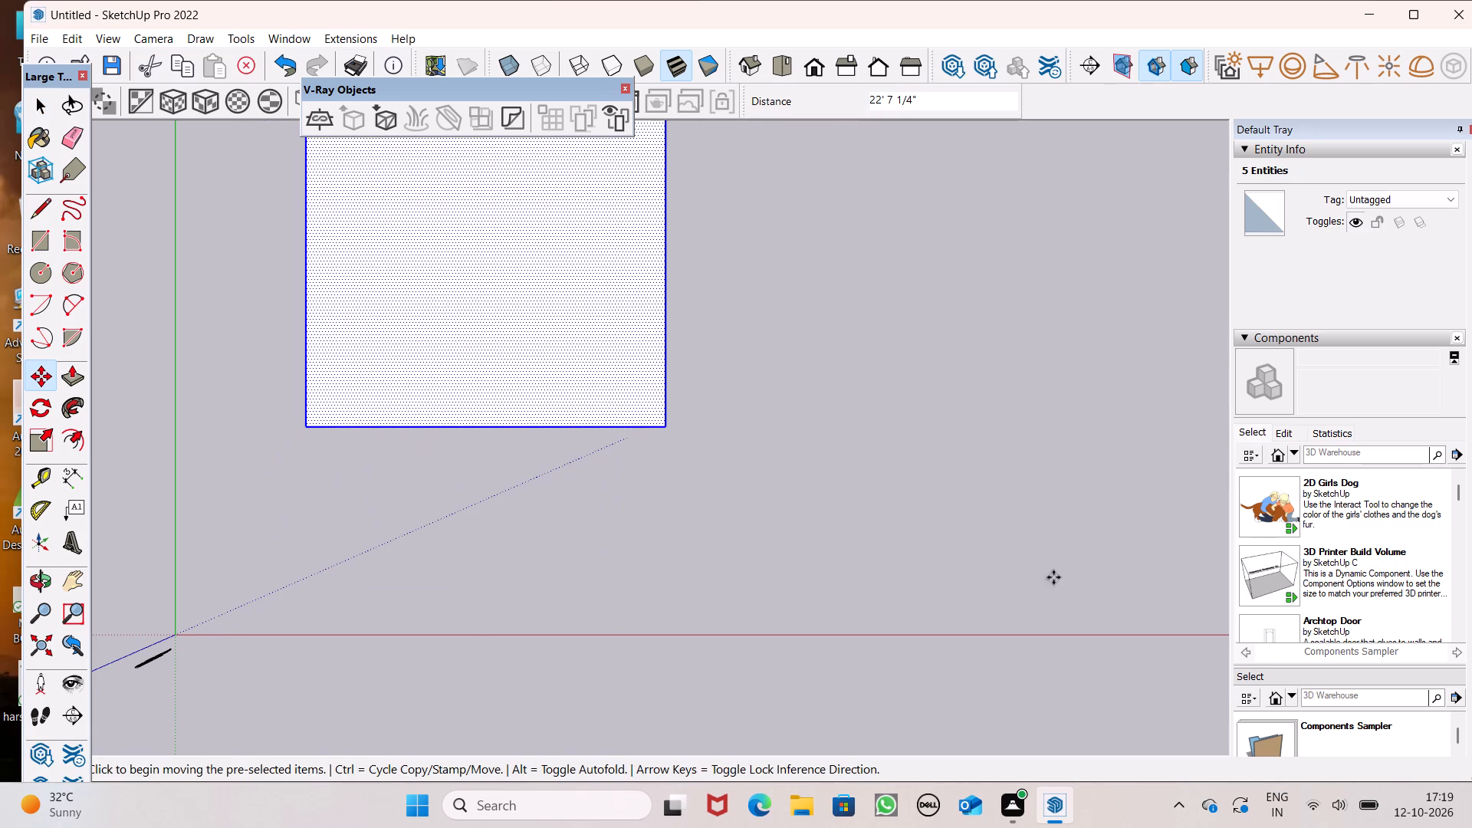
click(1042, 573)
key(space)
click(951, 546)
Push/Pull the rectangle's face upward by 4' to form a solid slab.
scroll(727, 550, down, 5)
middle_drag(583, 518, 579, 504)
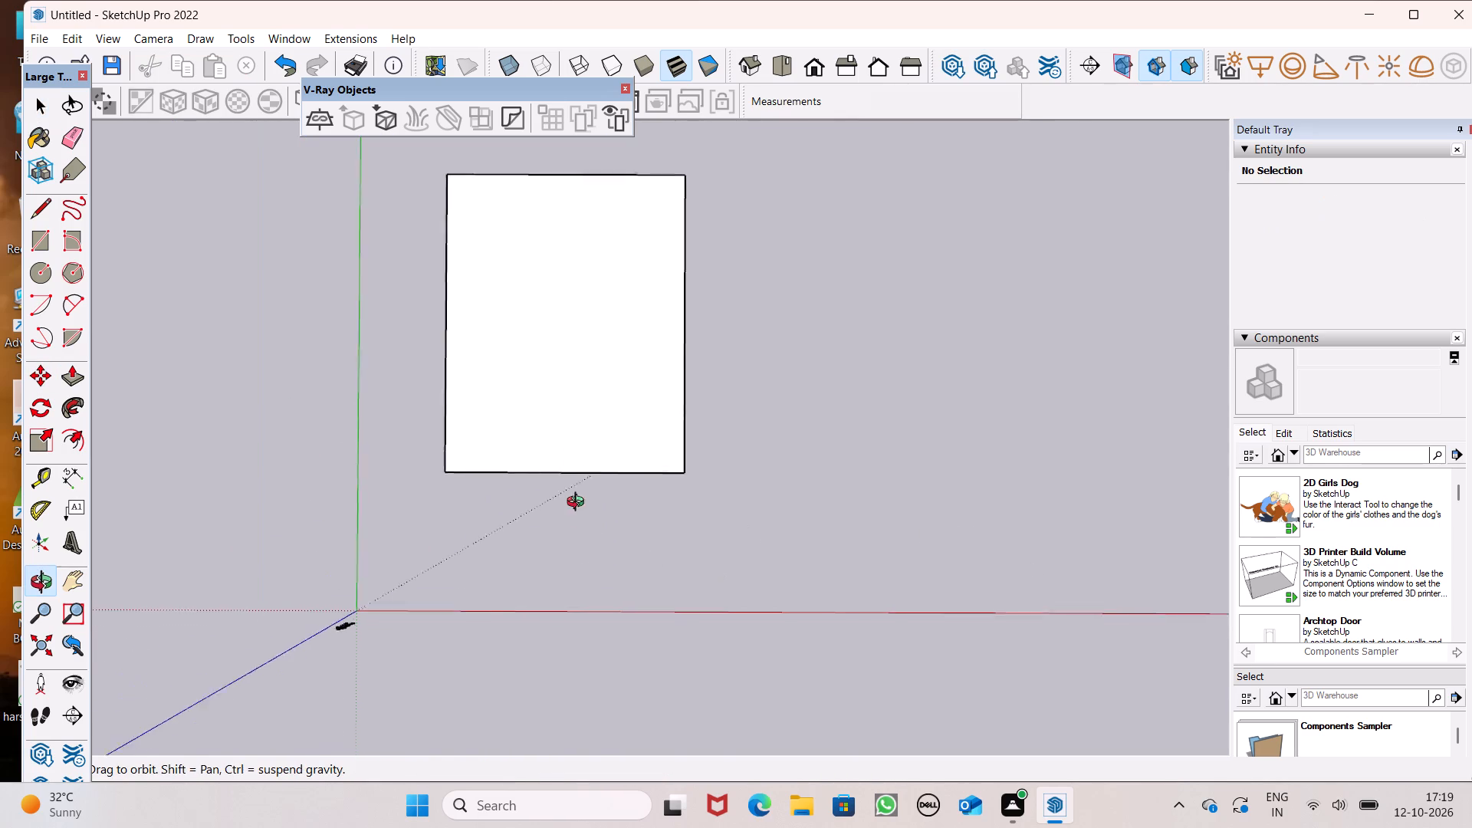
middle_drag(579, 504, 584, 324)
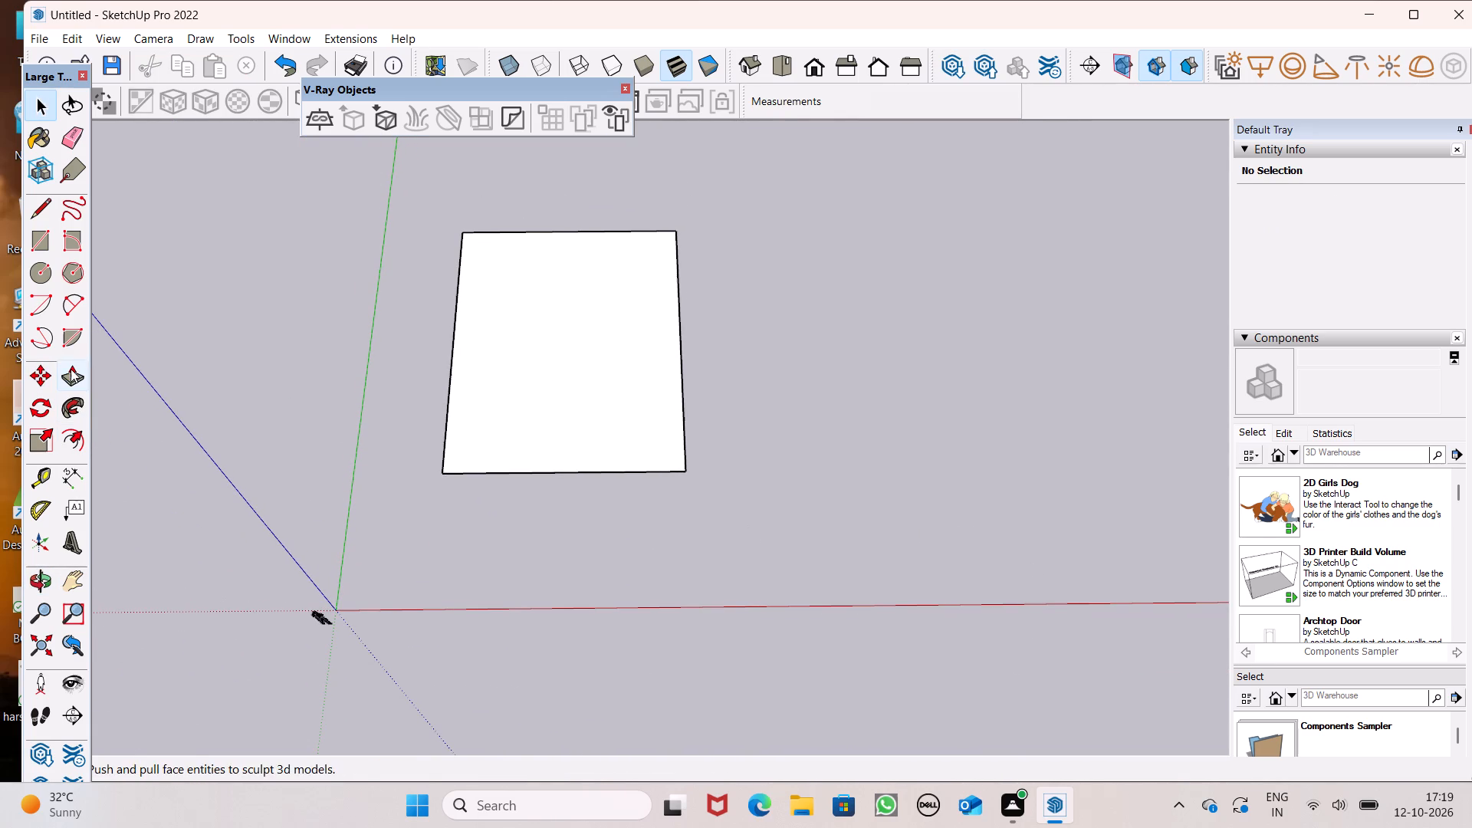
click(71, 369)
scroll(420, 418, up, 1)
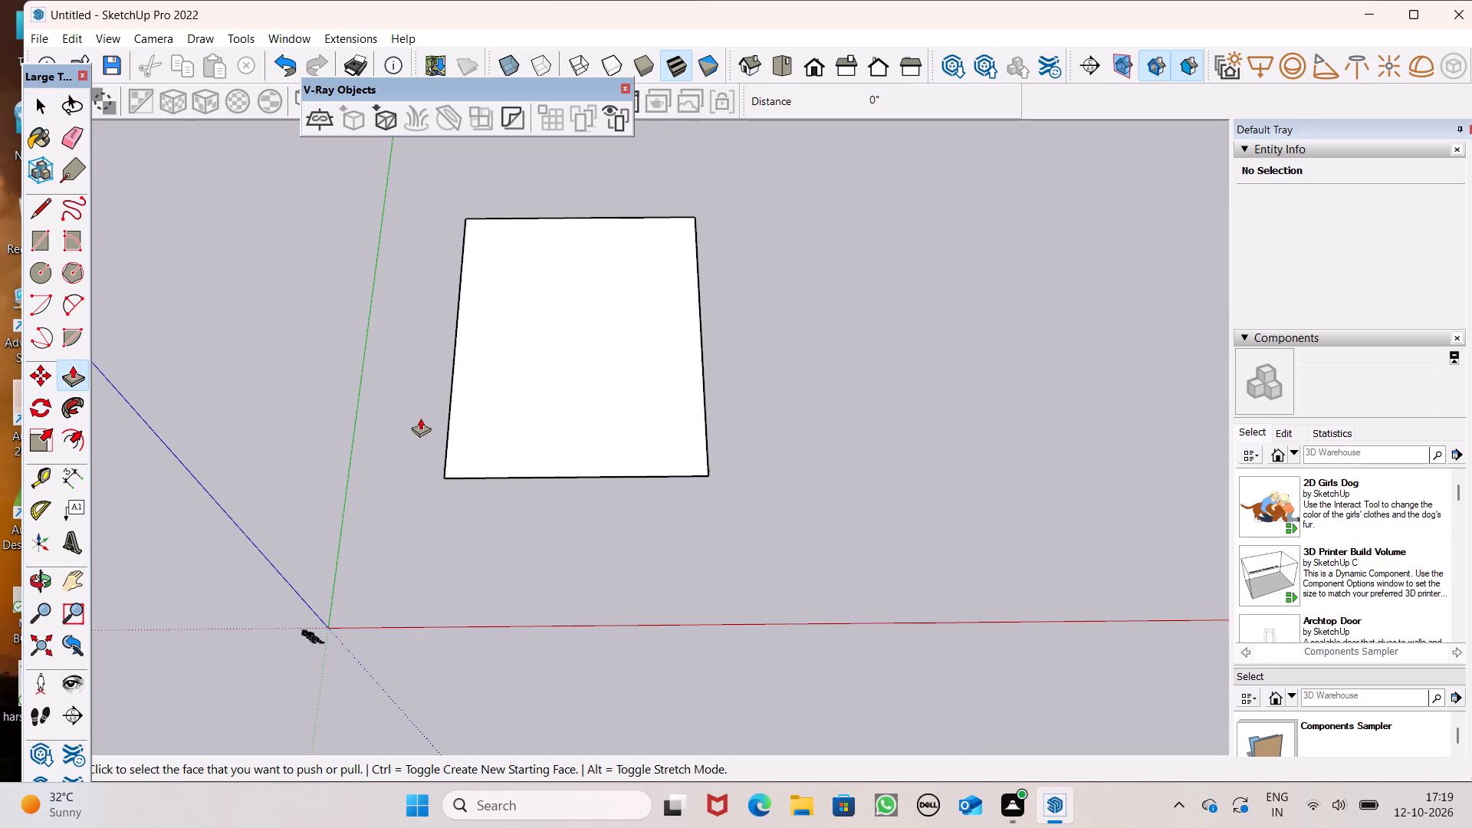
scroll(421, 418, up, 3)
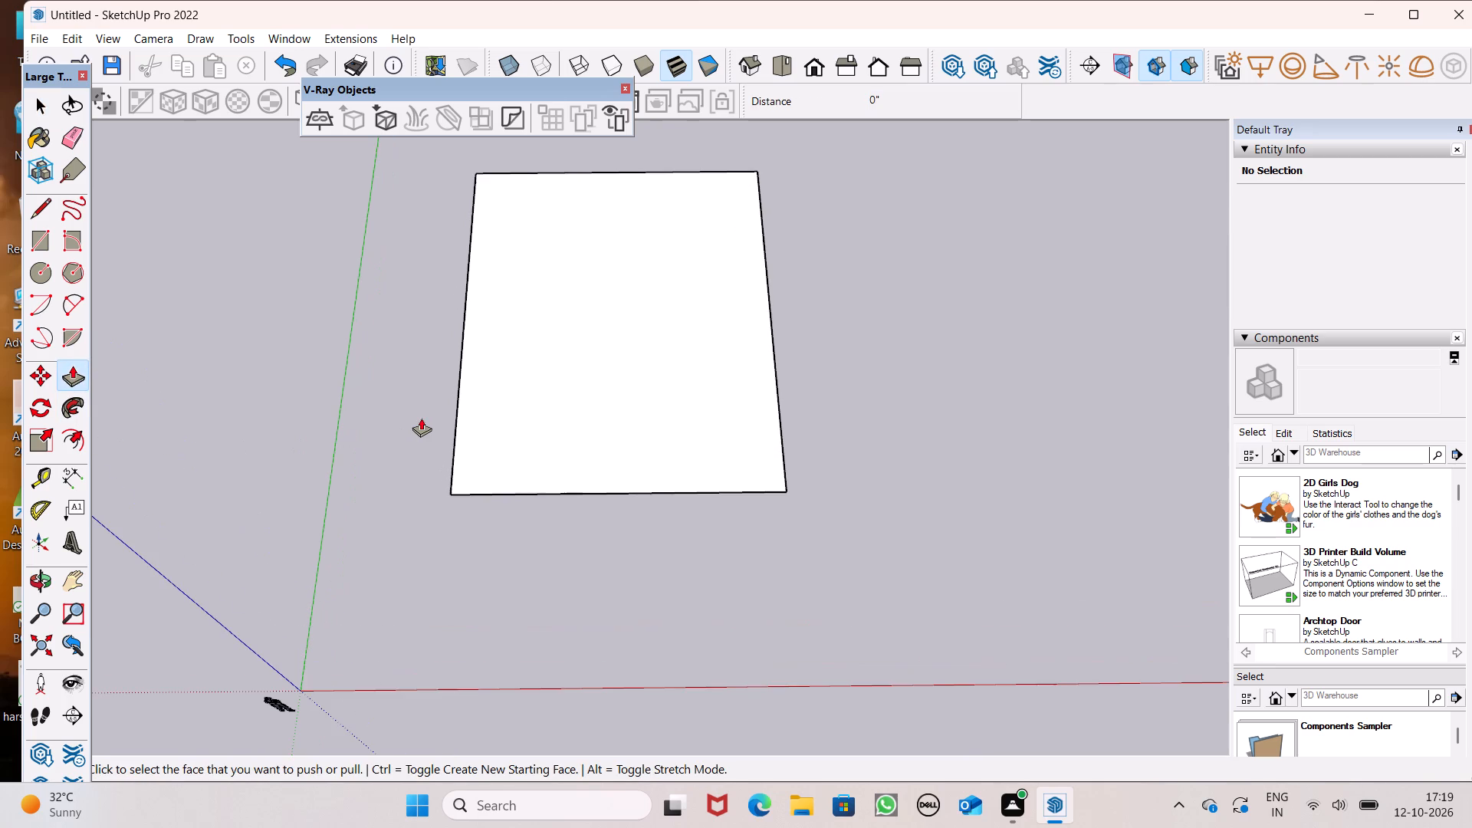
drag(481, 472, 474, 432)
text(4')
key(Return)
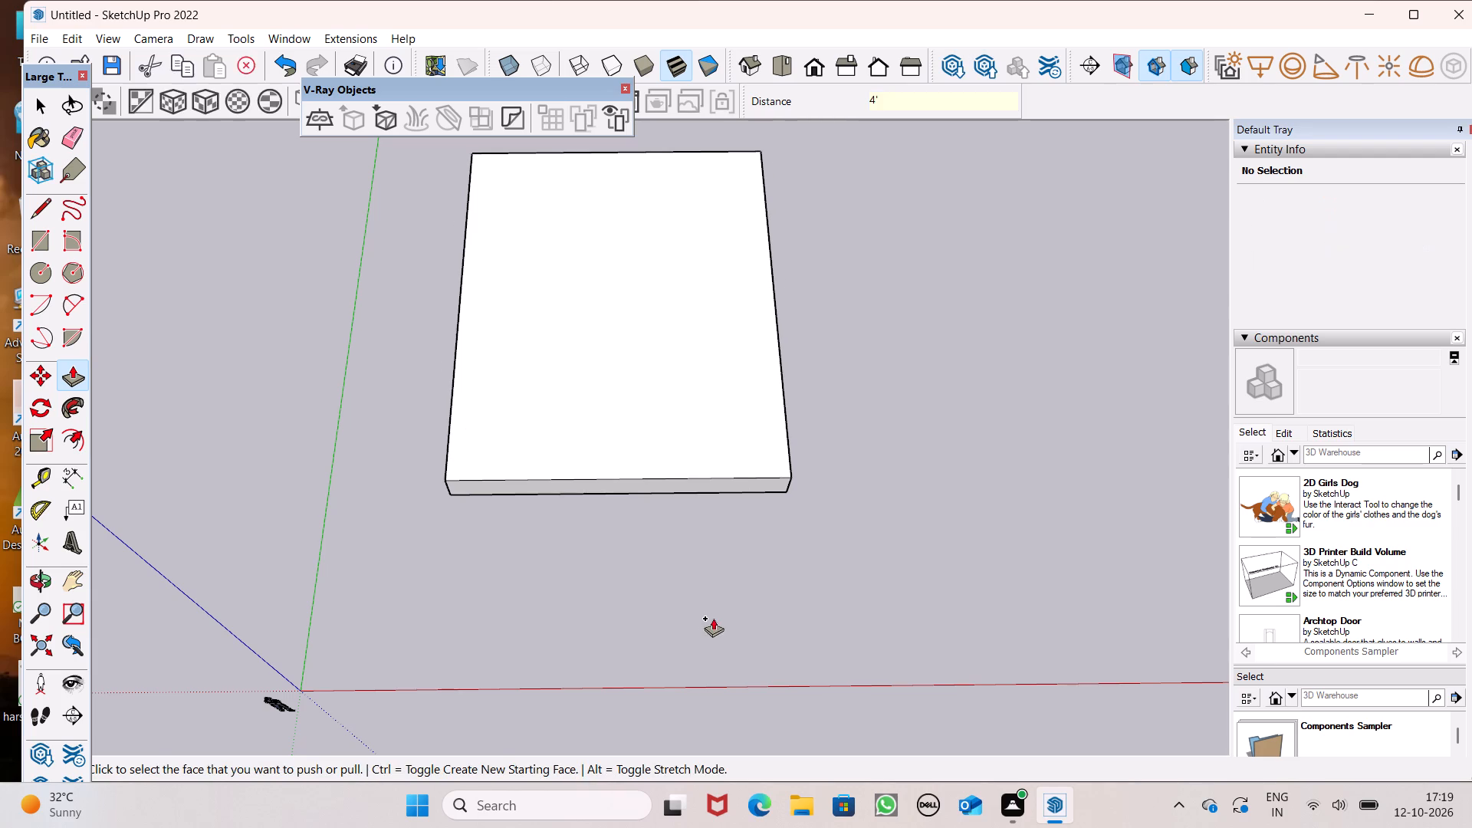
Examine the extruded slab from a low front angle and from above.
middle_drag(698, 613, 694, 351)
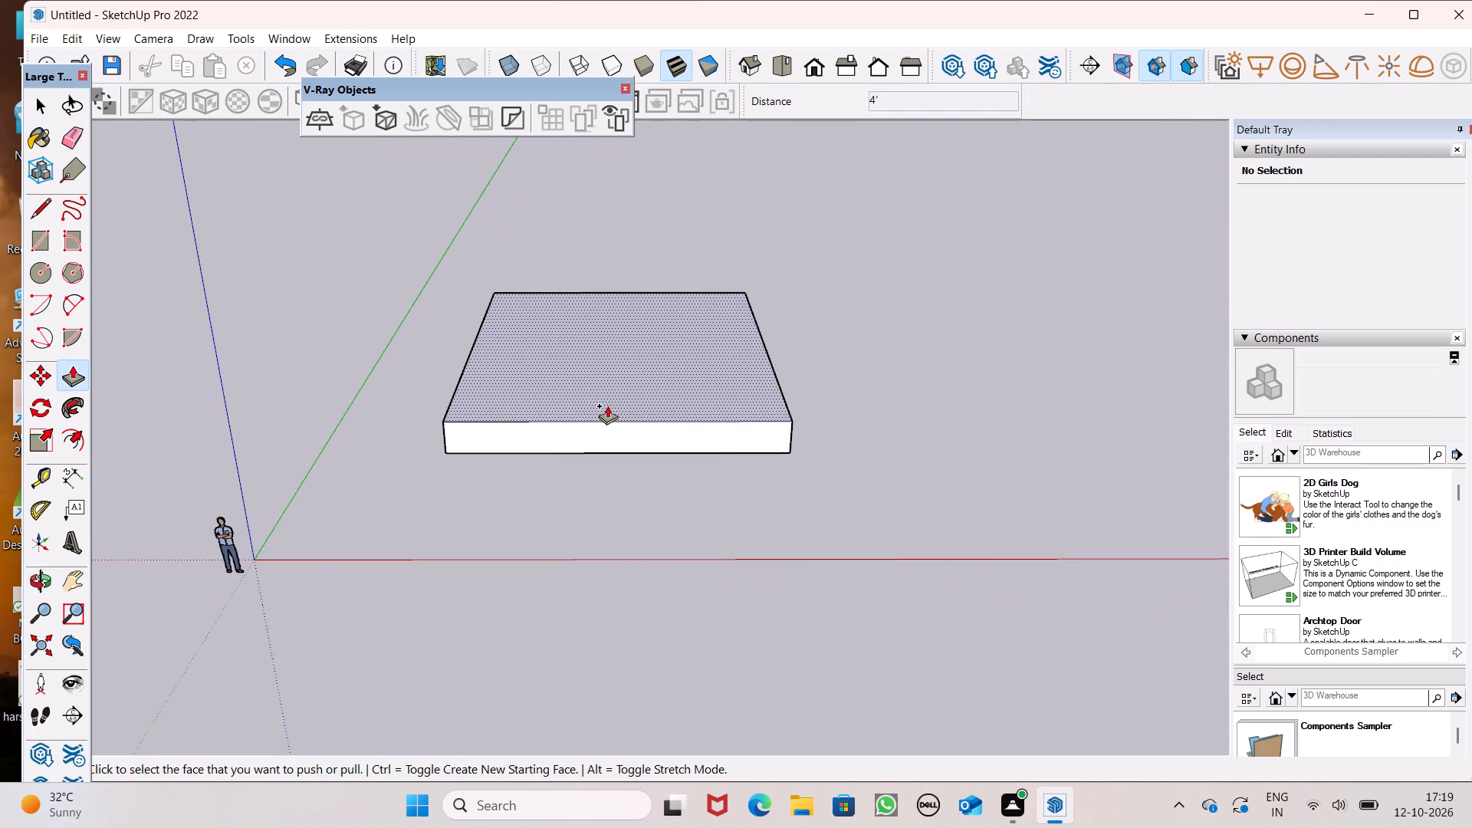
scroll(603, 408, up, 2)
scroll(535, 478, up, 2)
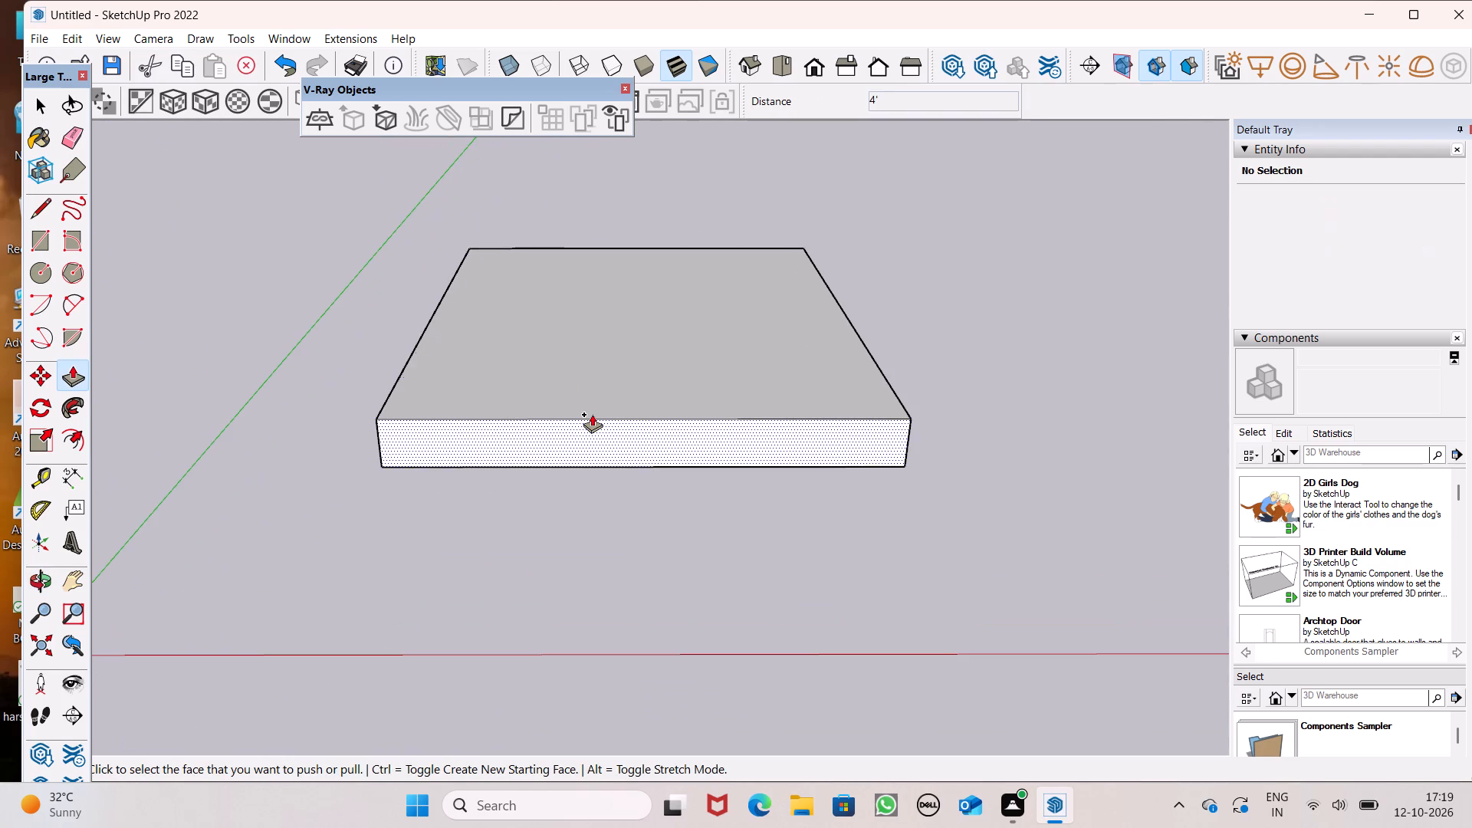
scroll(592, 414, up, 1)
scroll(592, 414, down, 1)
scroll(693, 562, down, 1)
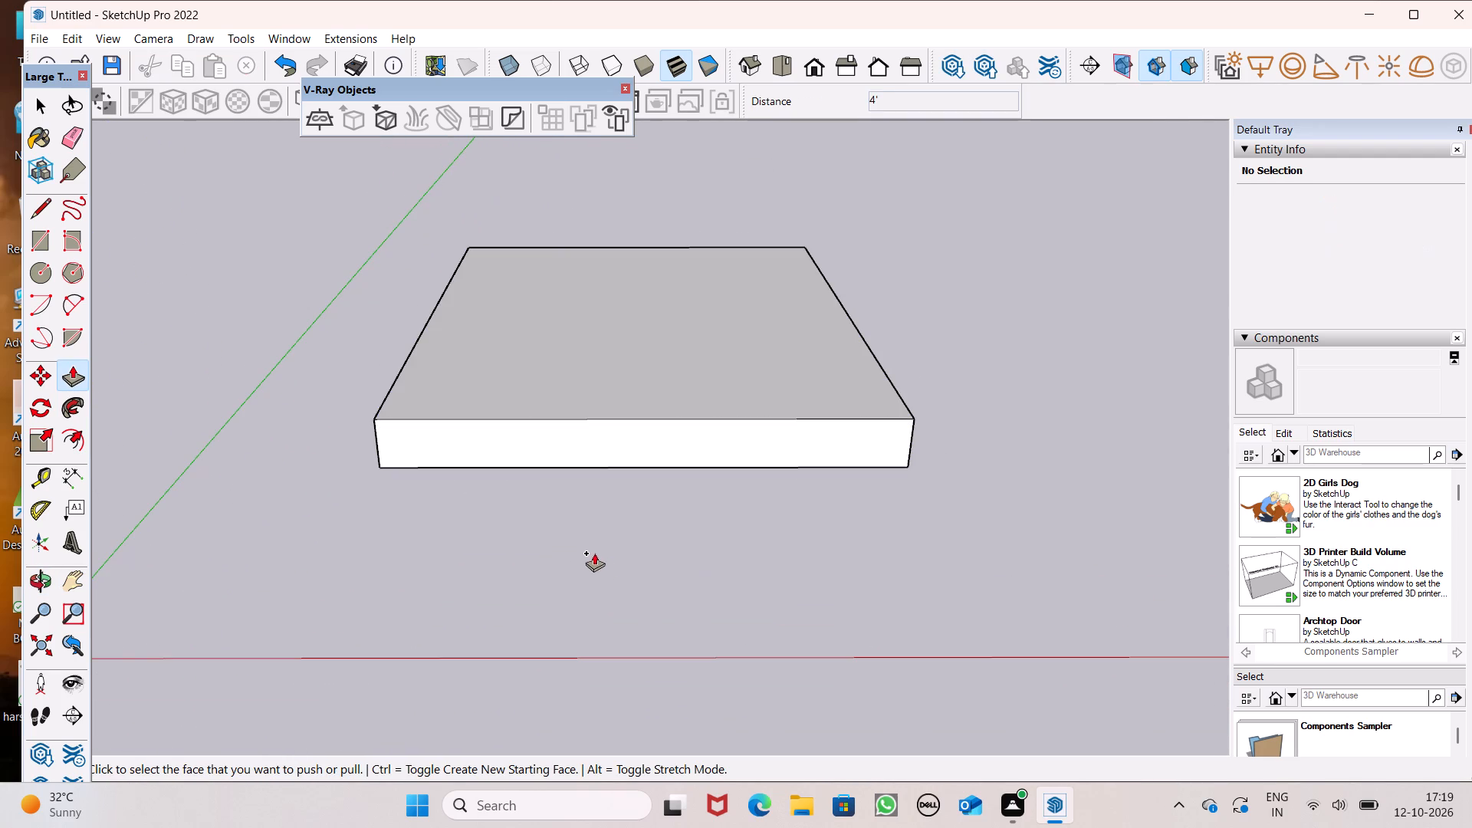
scroll(590, 533, down, 2)
key(space)
scroll(608, 391, down, 4)
scroll(616, 386, up, 1)
middle_drag(616, 386, 583, 594)
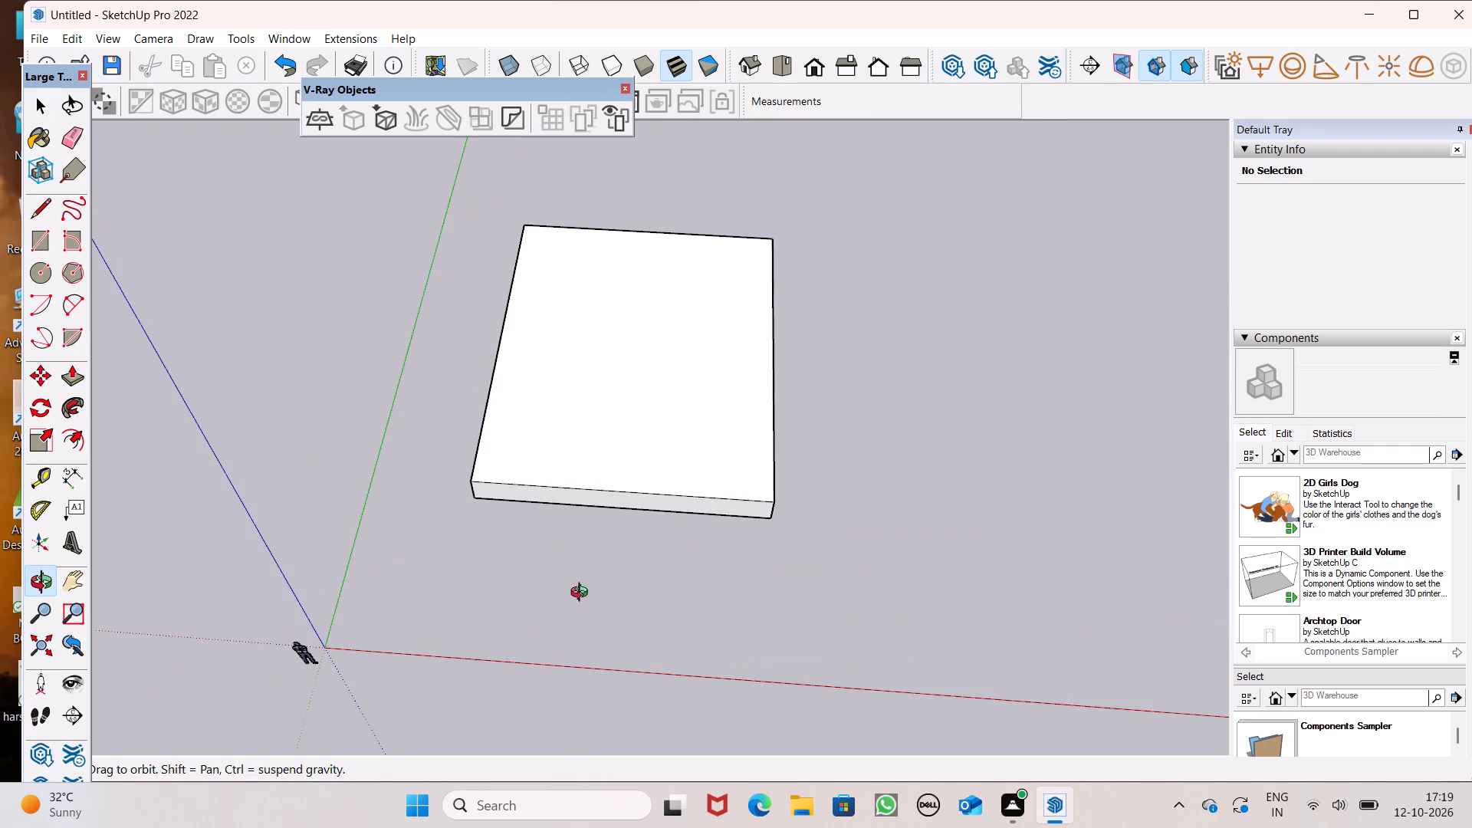
middle_drag(583, 594, 586, 585)
scroll(572, 192, up, 2)
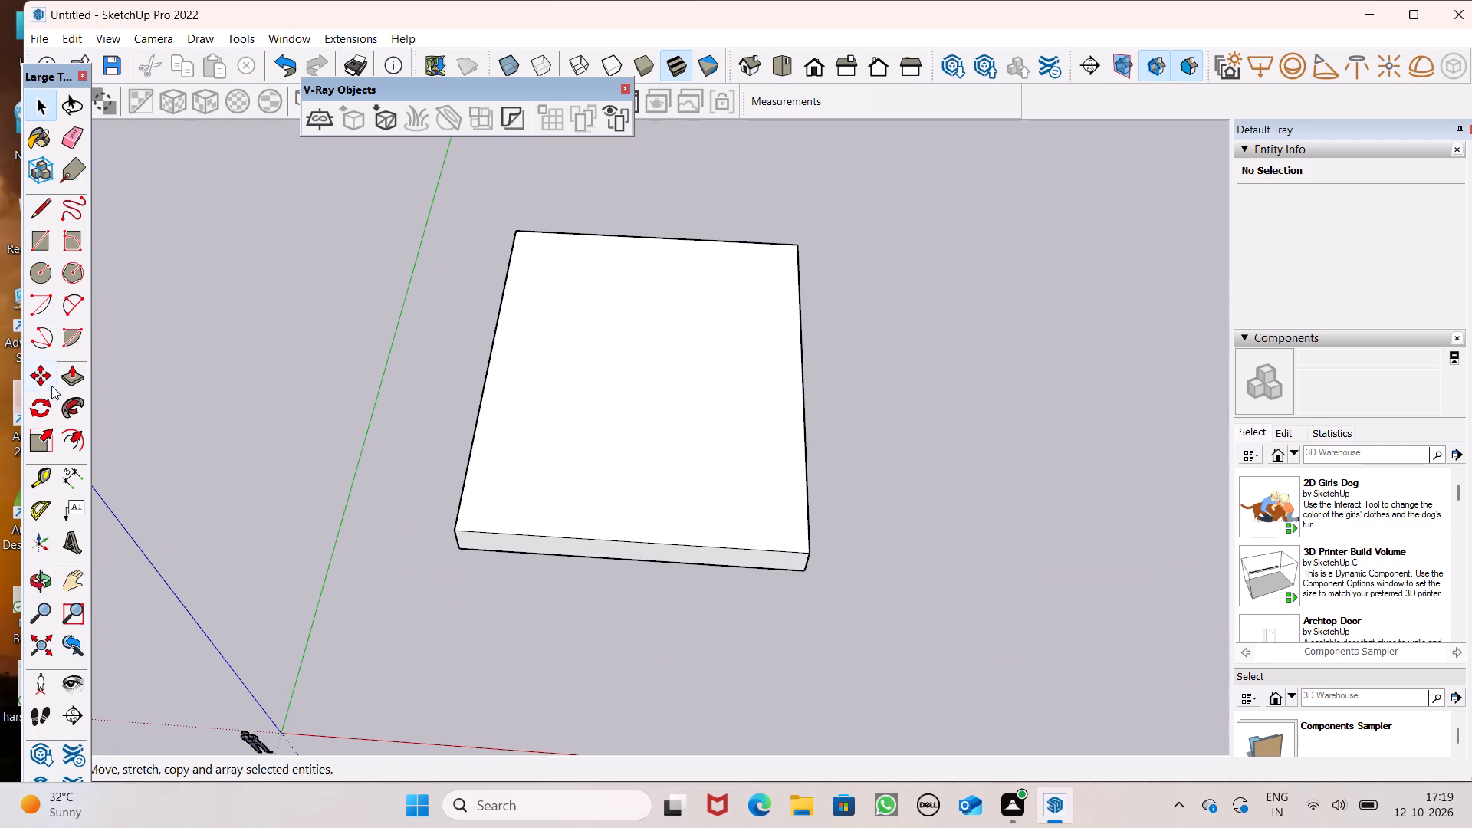
Offset the outline of the slab's top face inward by 9".
click(71, 447)
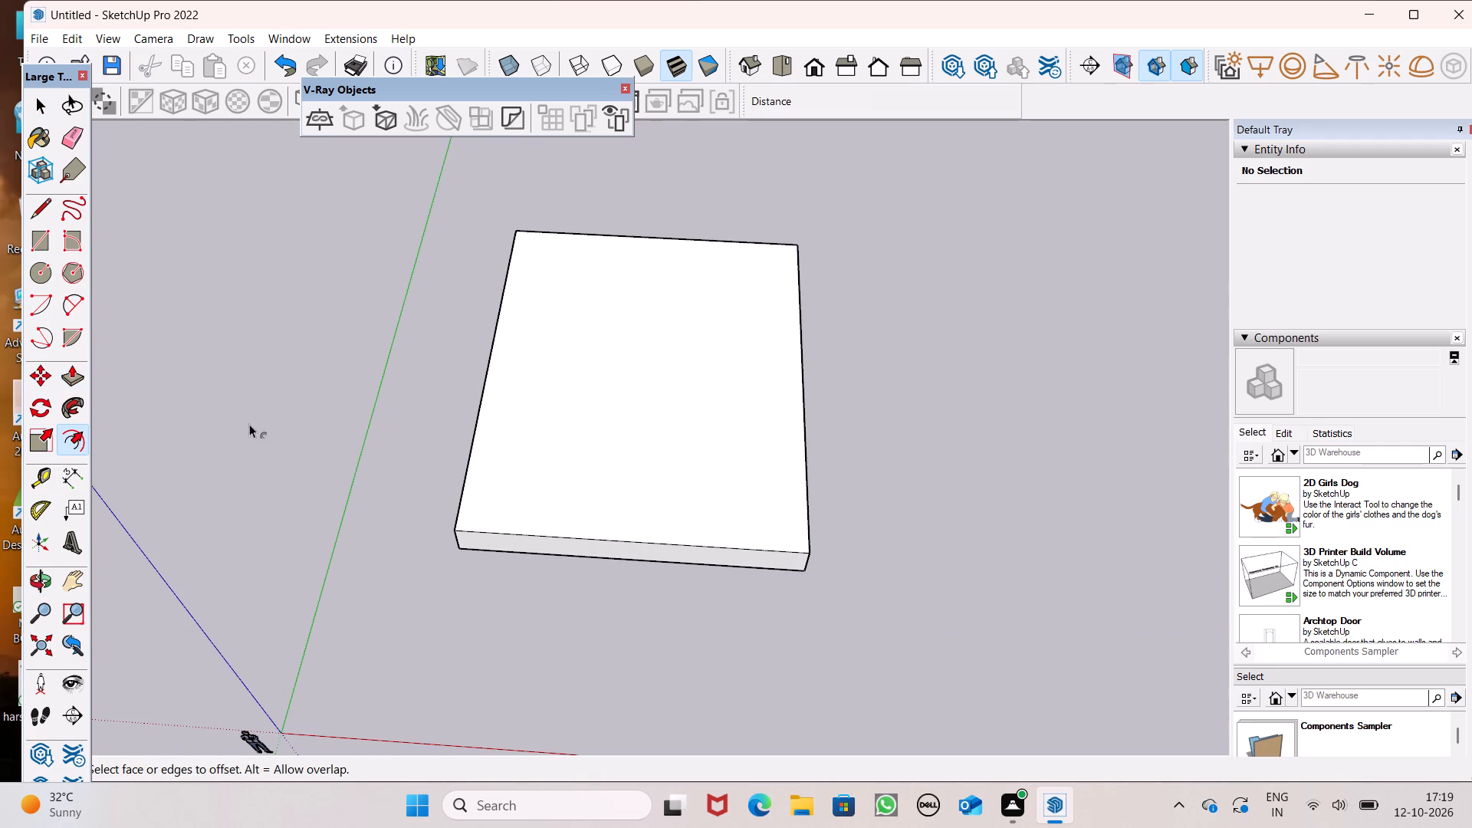
click(582, 240)
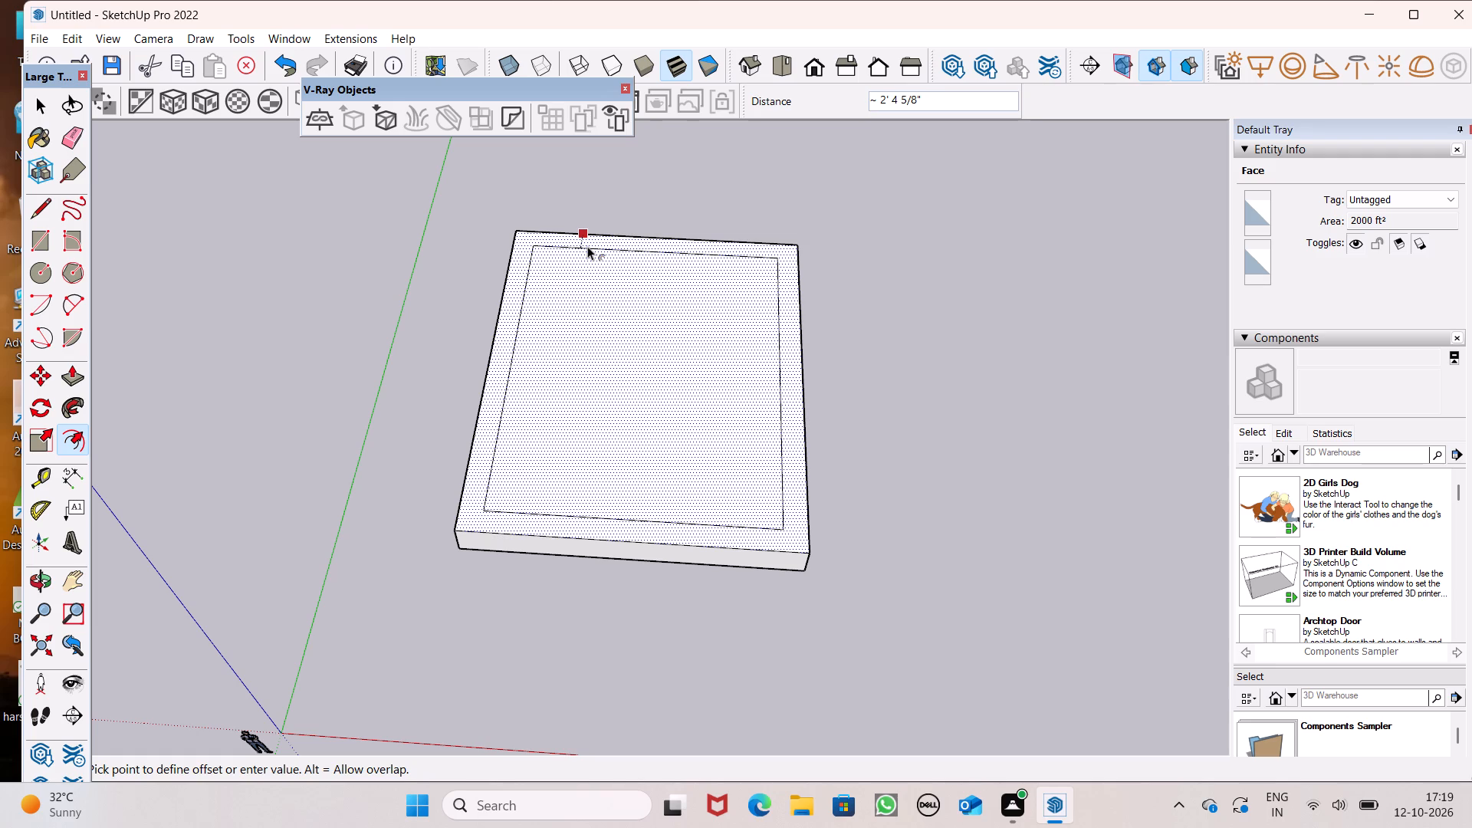
text(9")
key(Return)
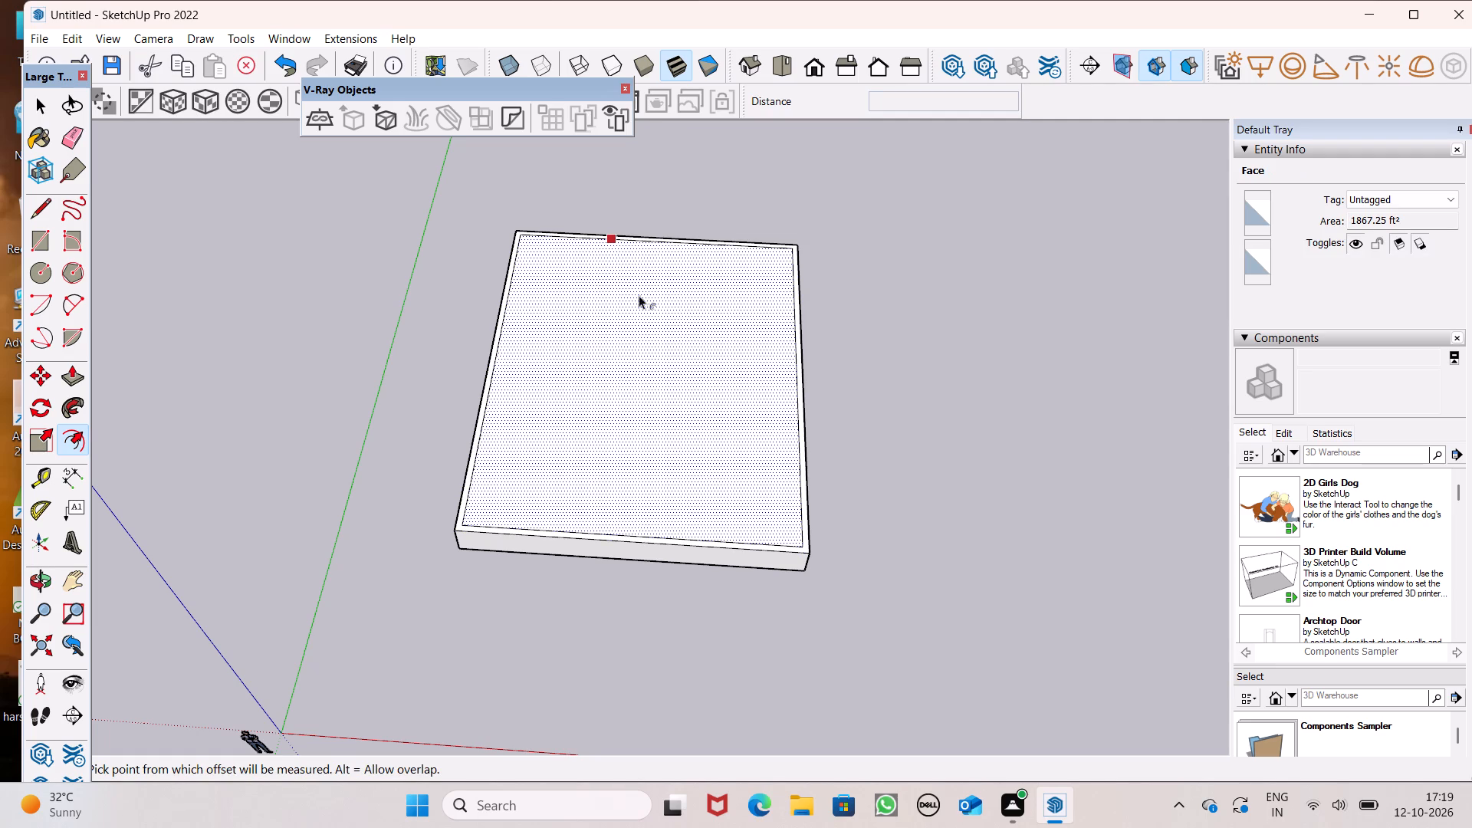
key(space)
Place a lengthwise guide about 19' in from the inner offset line on the side nearest the green axis.
scroll(896, 412, down, 1)
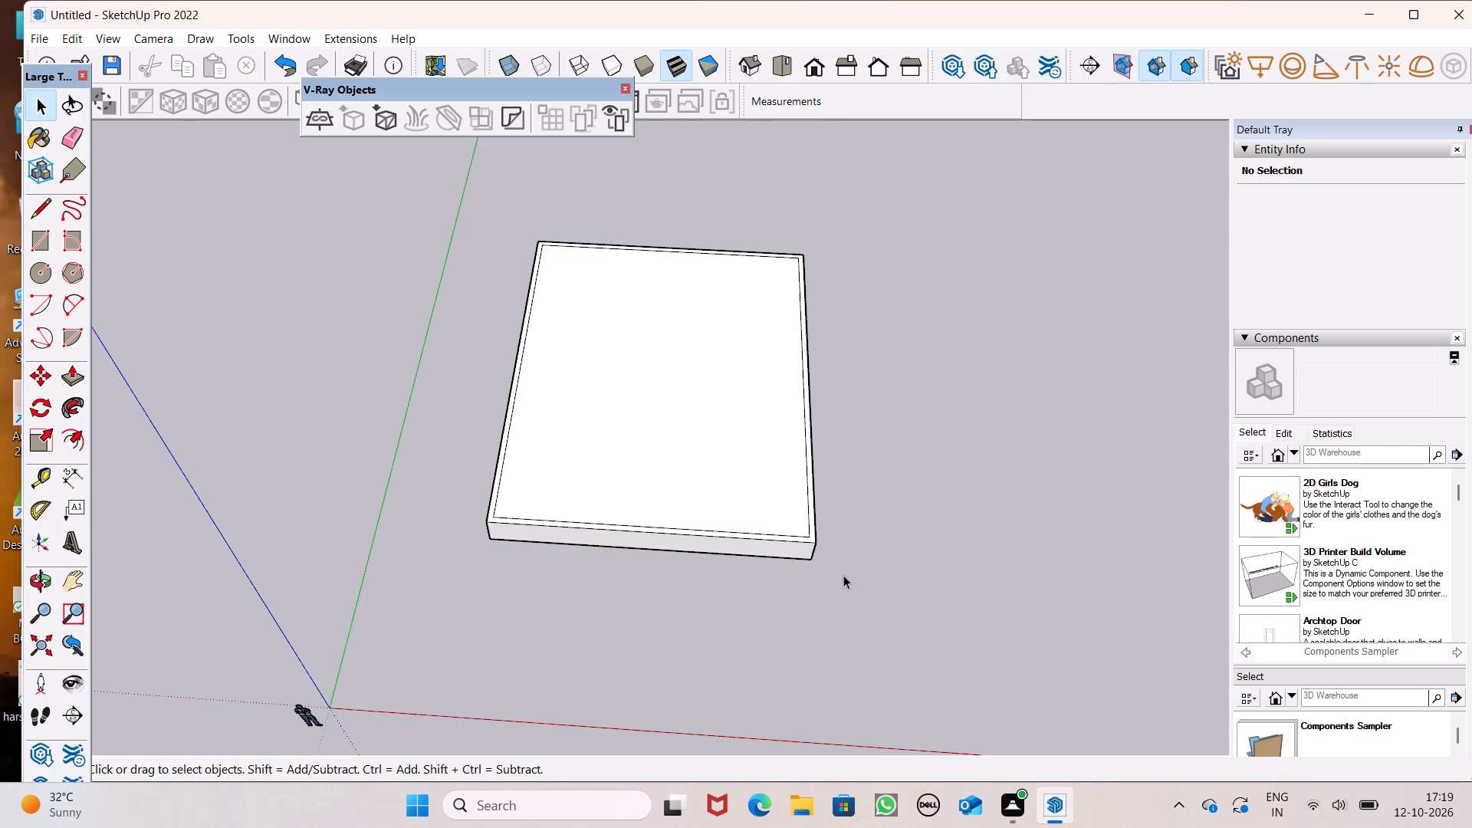
middle_drag(843, 575, 874, 676)
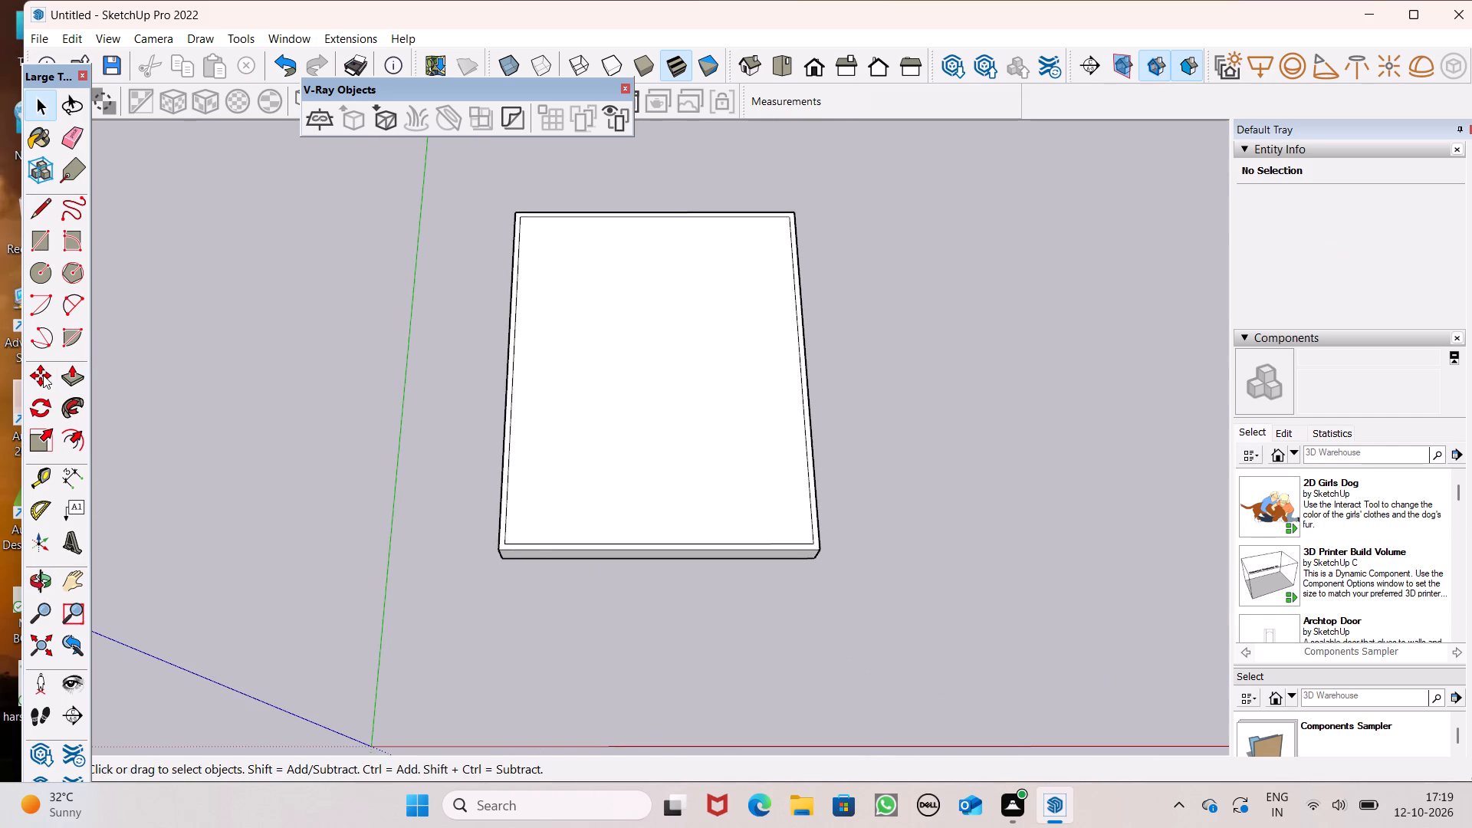
click(37, 487)
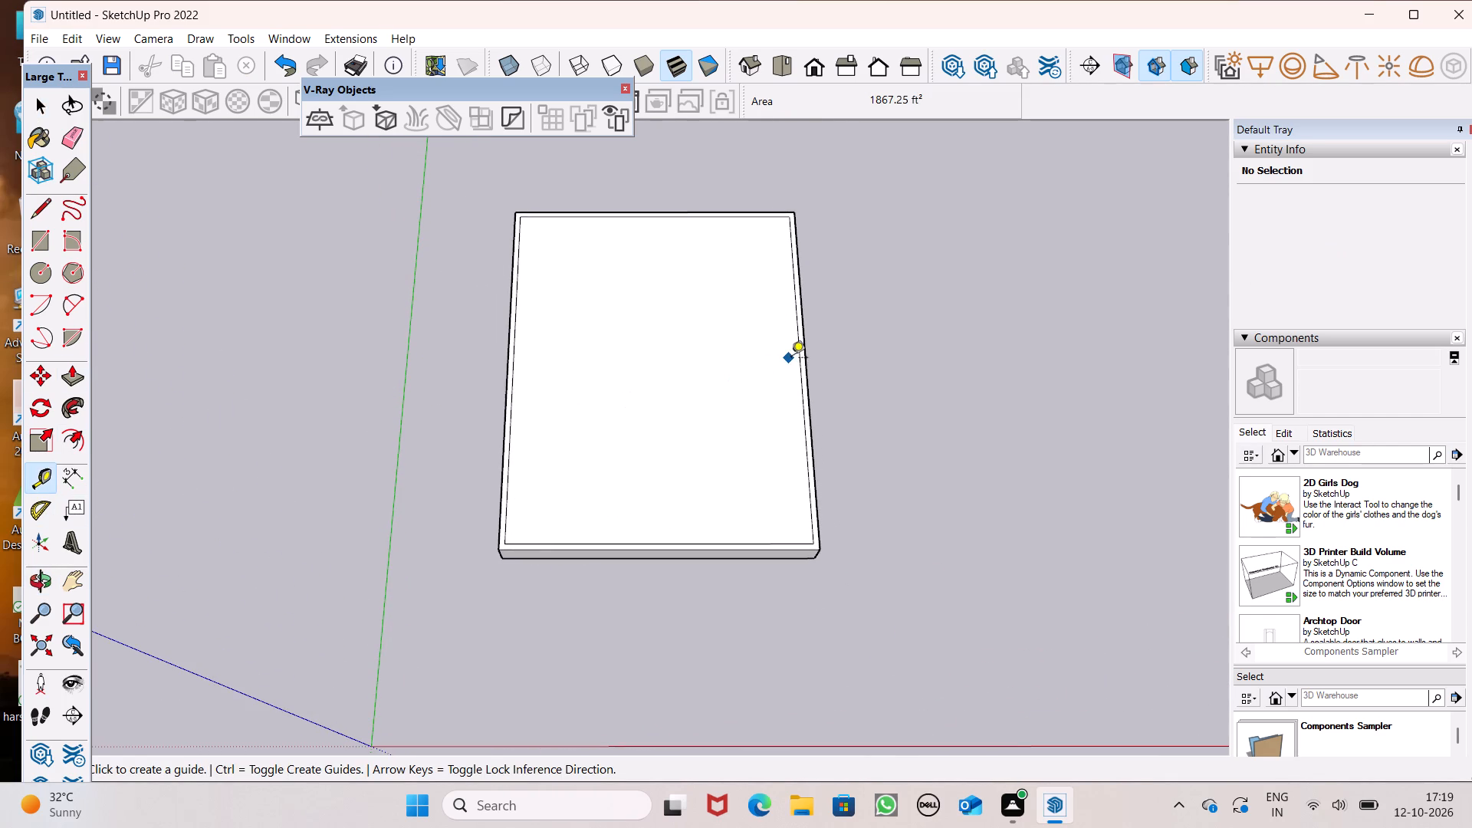
scroll(791, 359, up, 3)
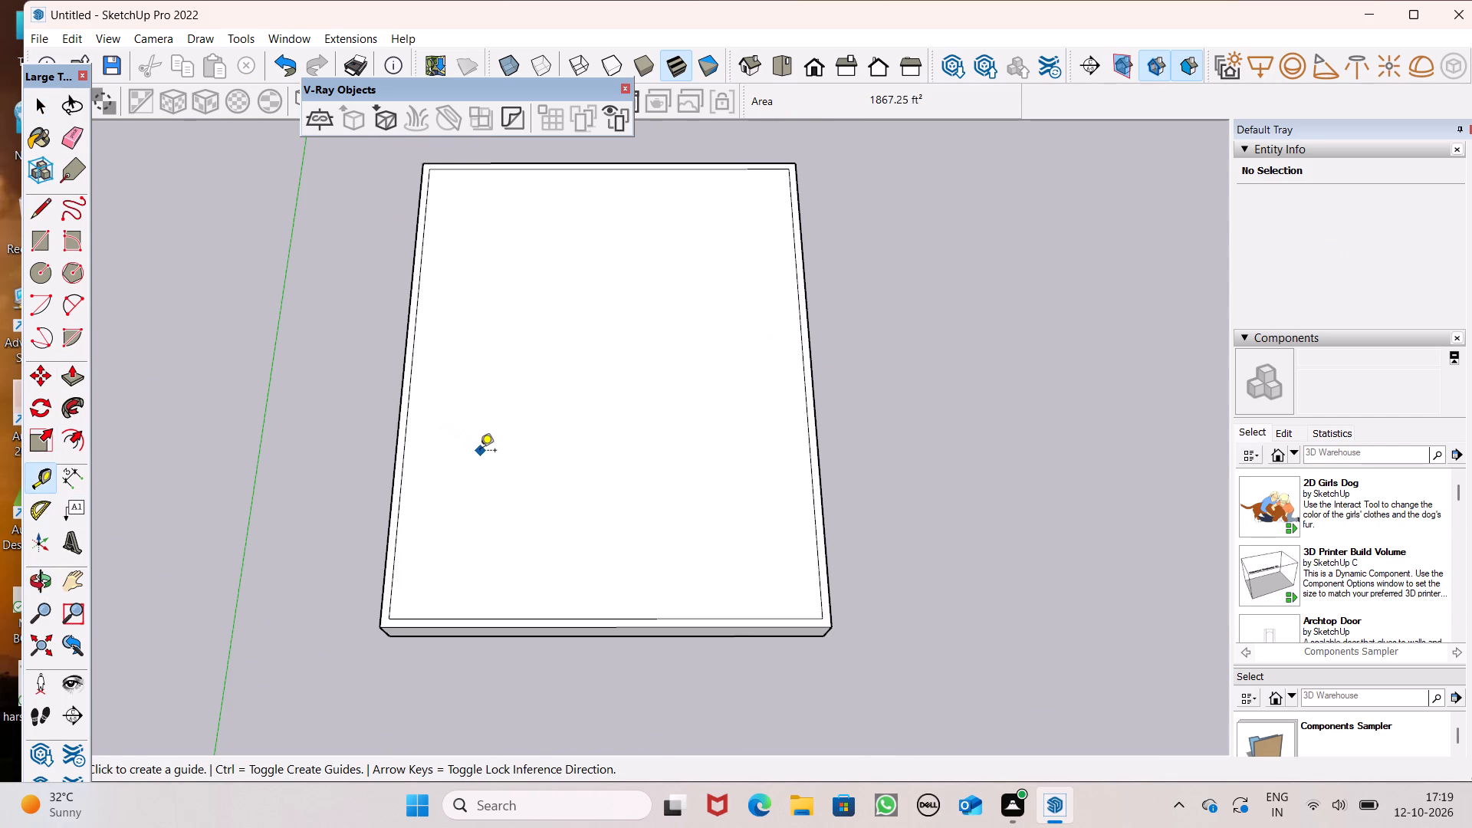
scroll(480, 450, down, 1)
scroll(461, 418, up, 1)
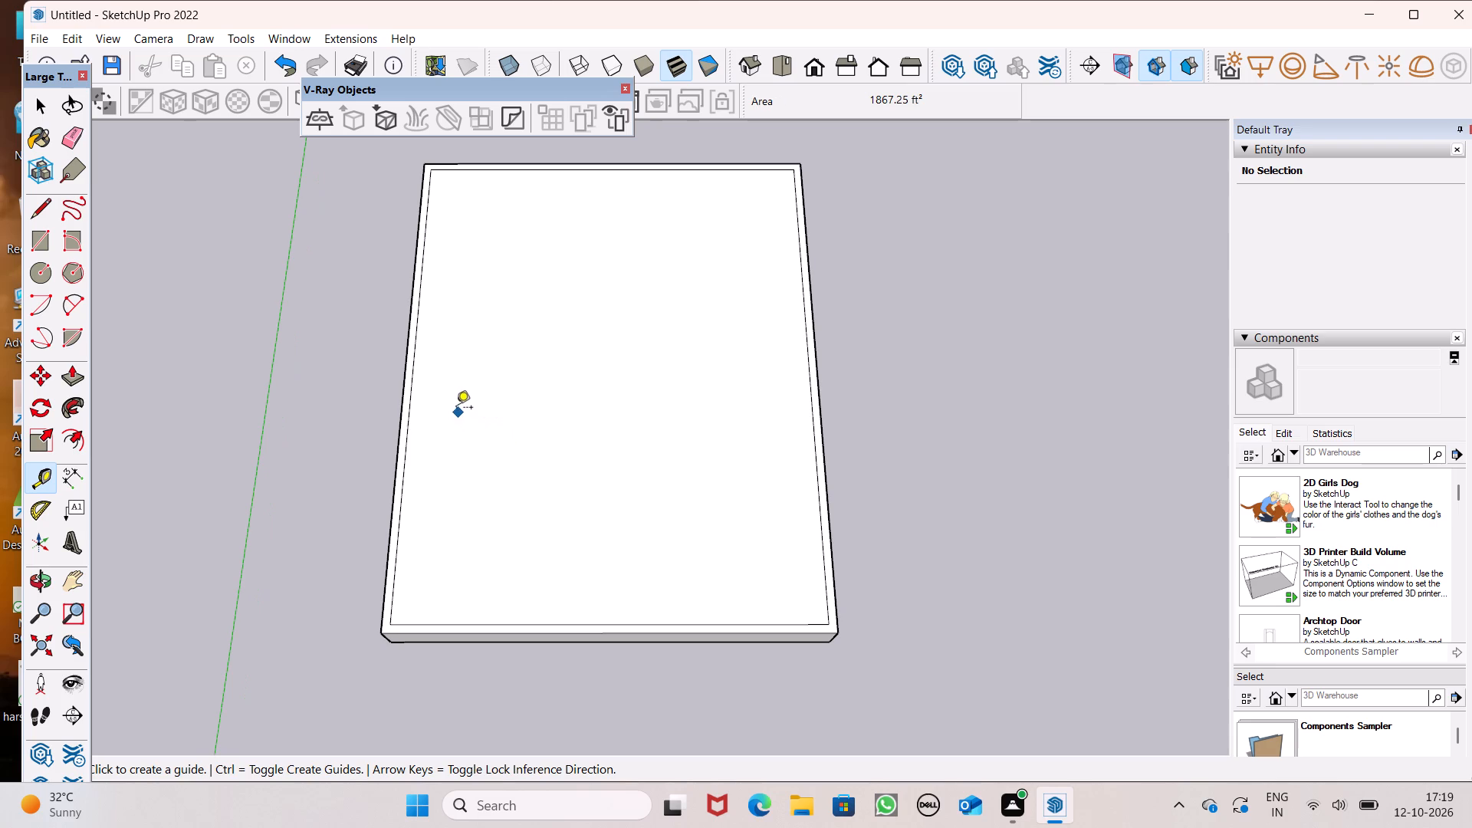
scroll(449, 401, up, 1)
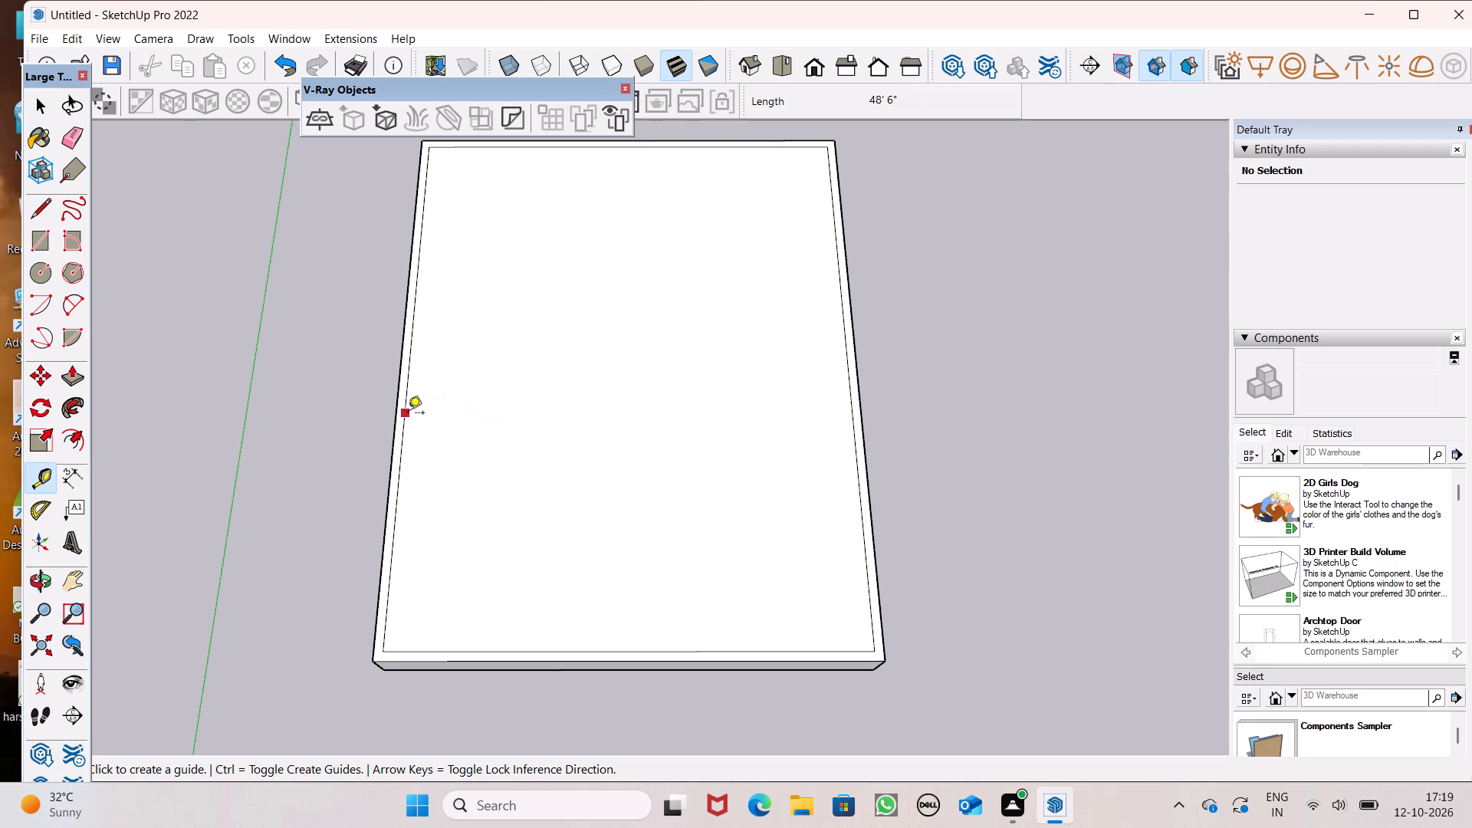
click(408, 414)
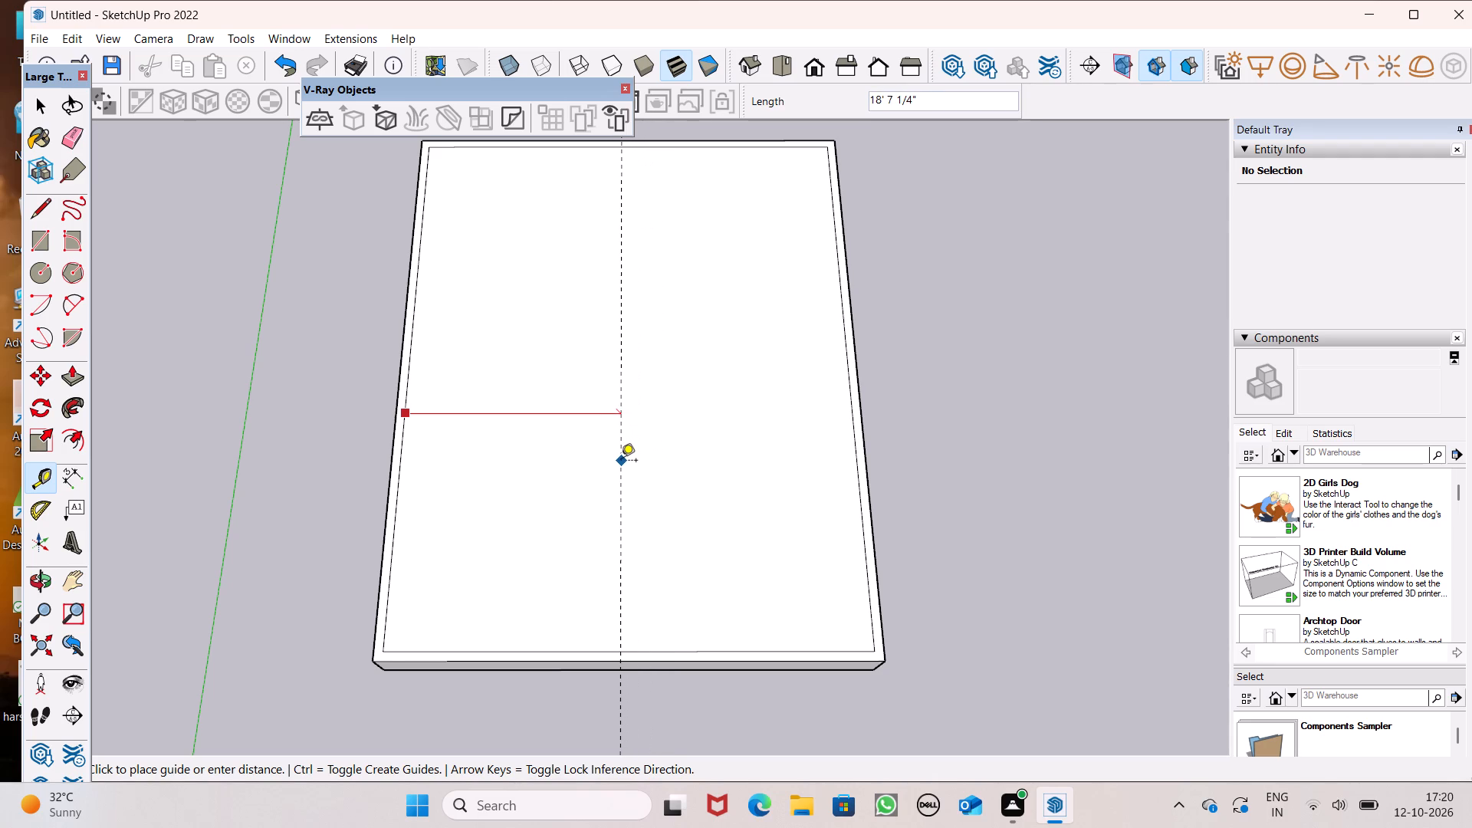
scroll(621, 462, down, 1)
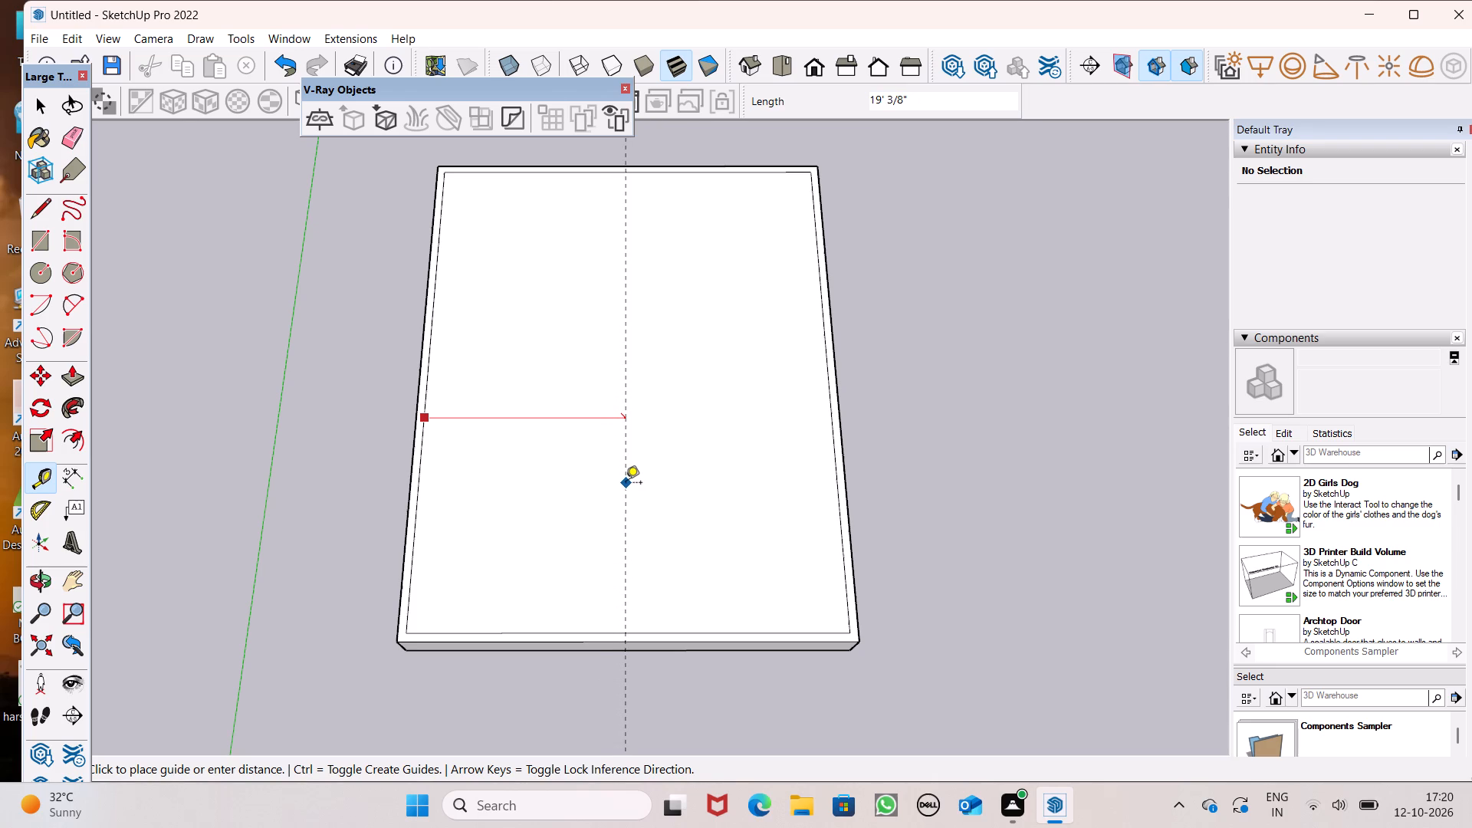
click(626, 484)
Add a second parallel lengthwise guide 9" from the first, on the side away from the green axis.
click(622, 472)
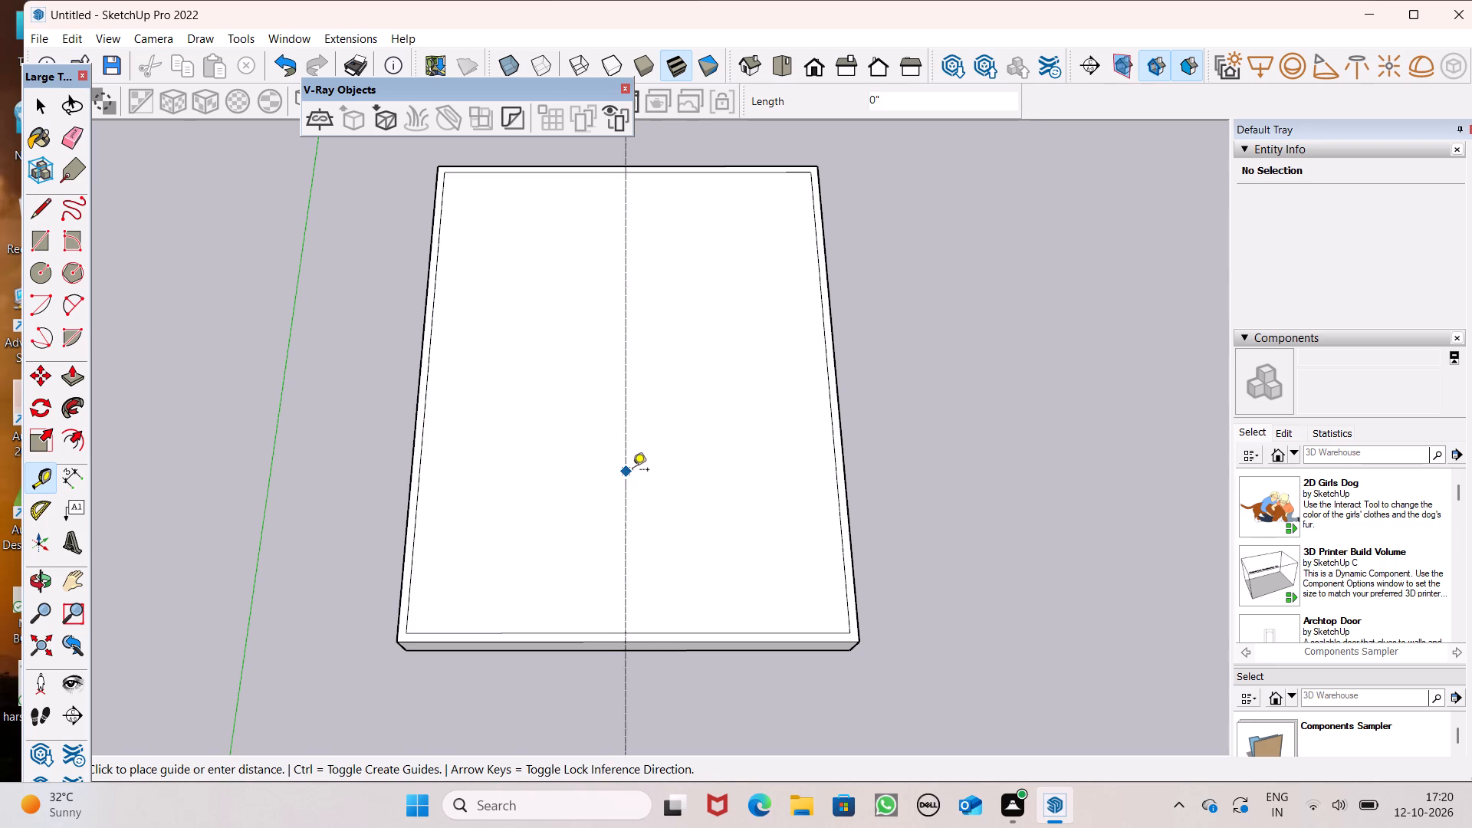
key(9)
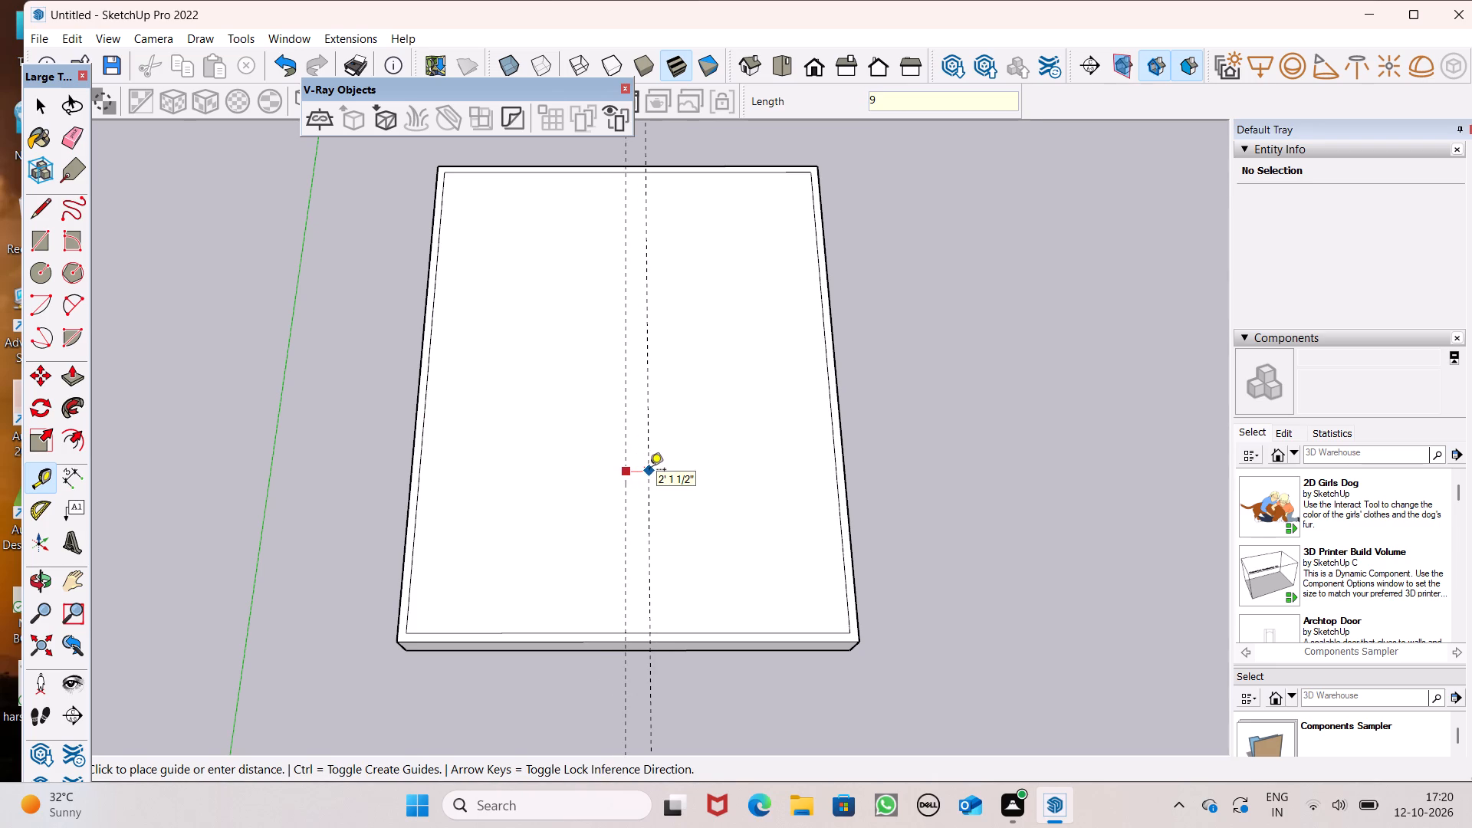
key(shift+quotedbl)
key(Return)
Place a crosswise guide about 16' 4 1/2" in from the inner offset line along the slab's front edge.
scroll(570, 409, down, 2)
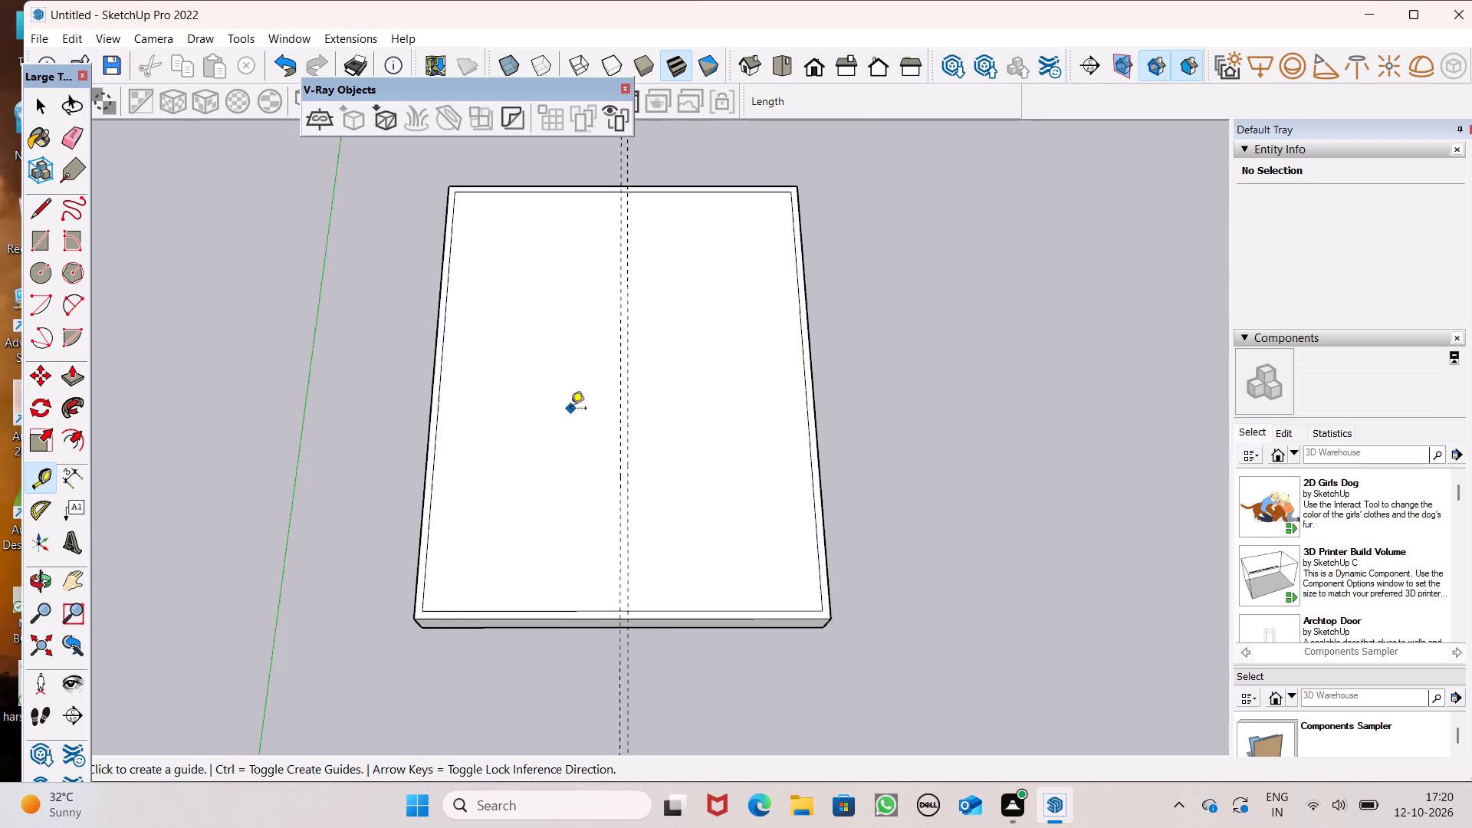
middle_drag(820, 636, 869, 650)
scroll(739, 589, up, 1)
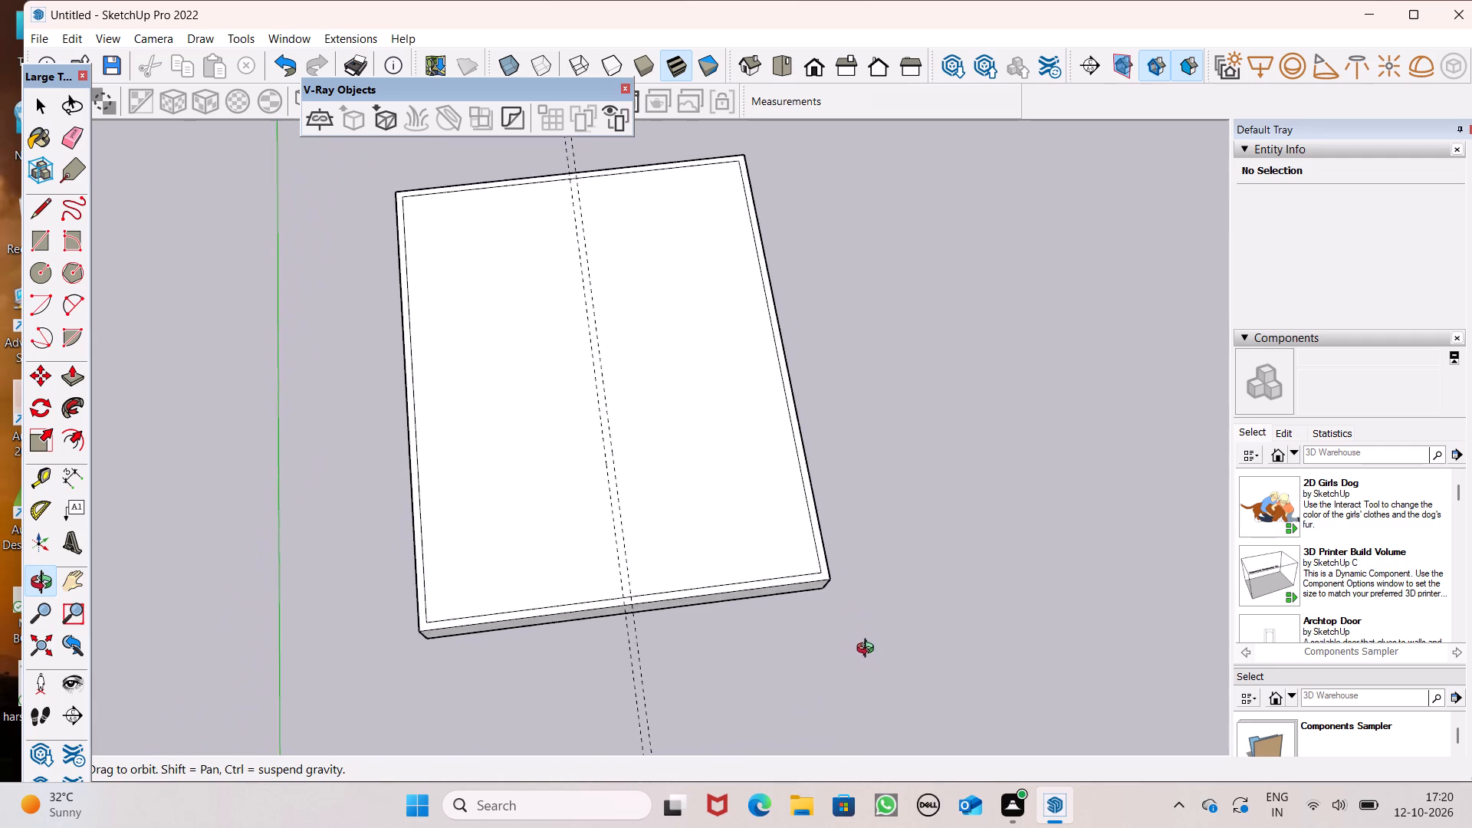
middle_drag(869, 650, 839, 708)
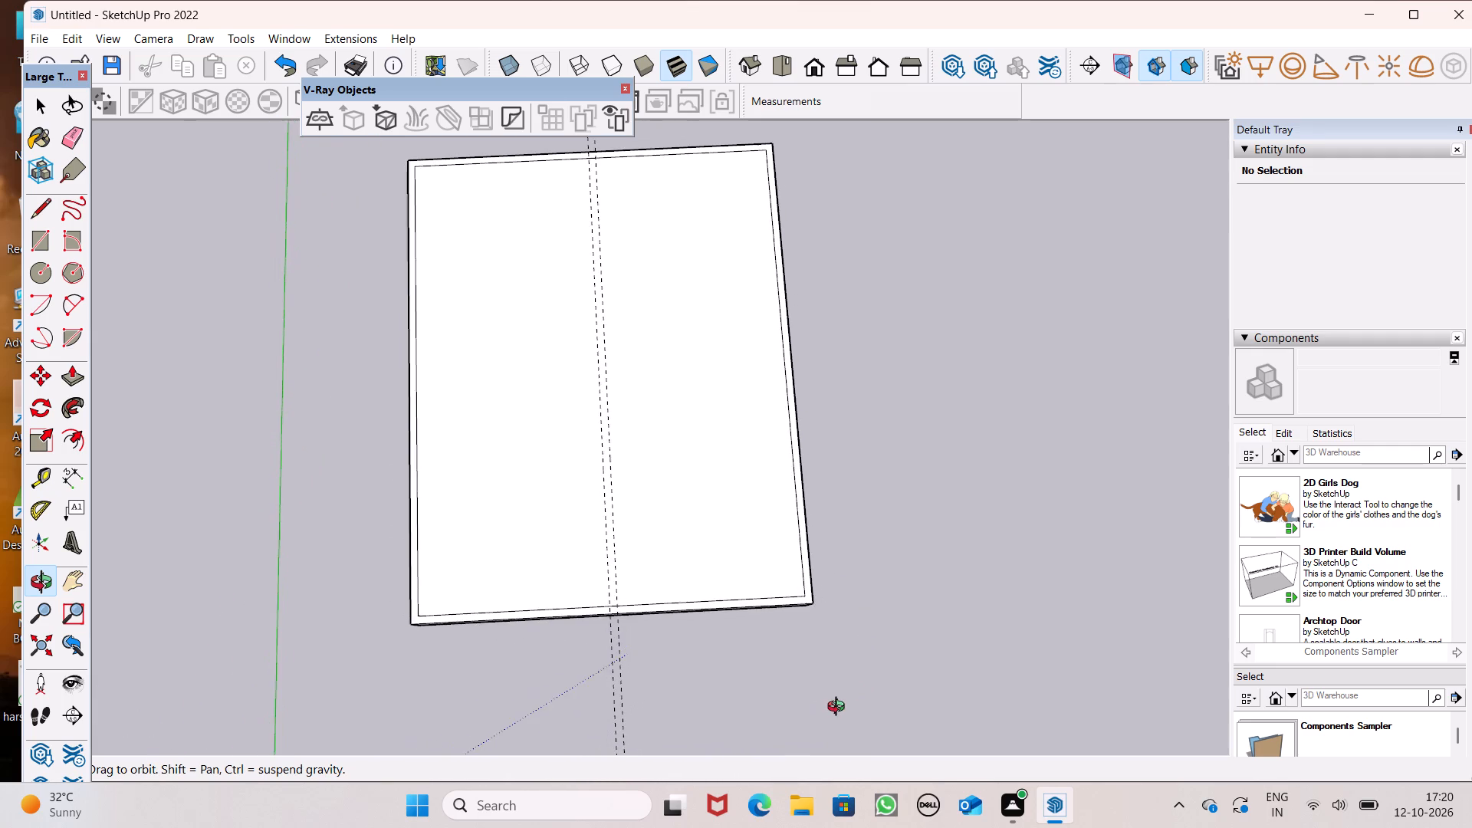
middle_drag(839, 708, 818, 728)
scroll(751, 655, up, 2)
scroll(698, 537, up, 1)
scroll(708, 603, down, 3)
scroll(619, 509, up, 4)
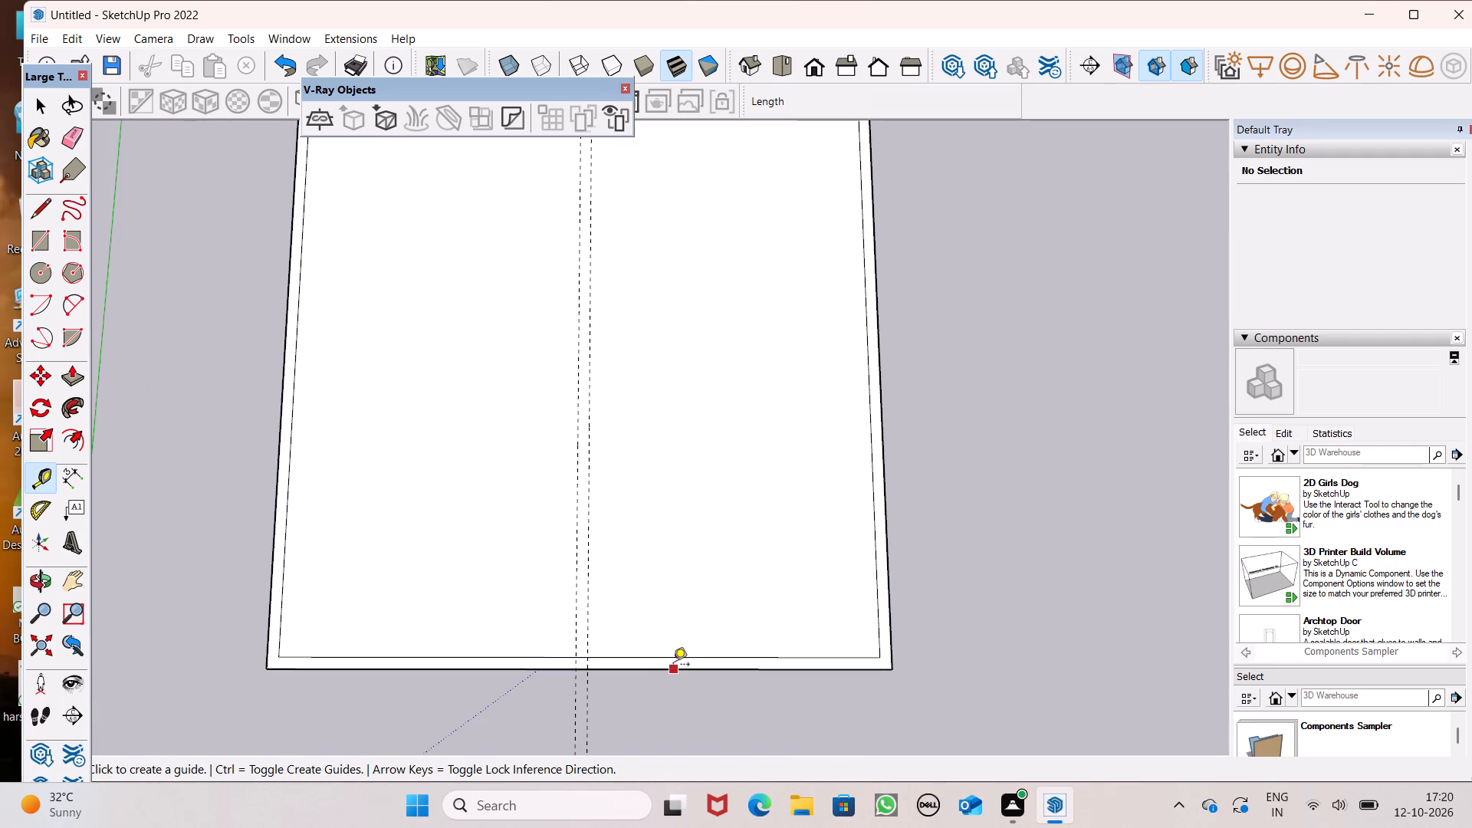
click(675, 658)
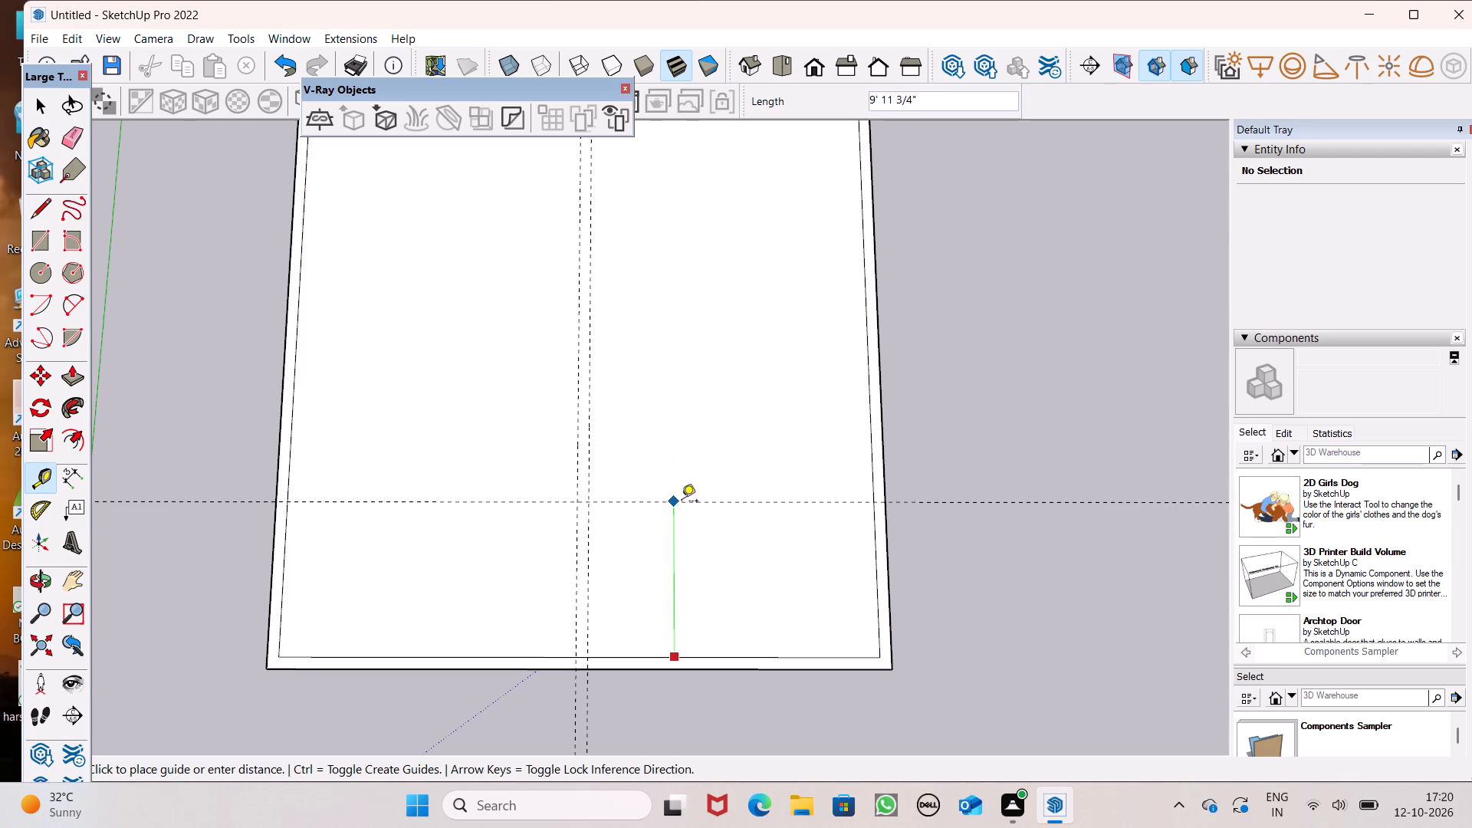
scroll(689, 439, down, 6)
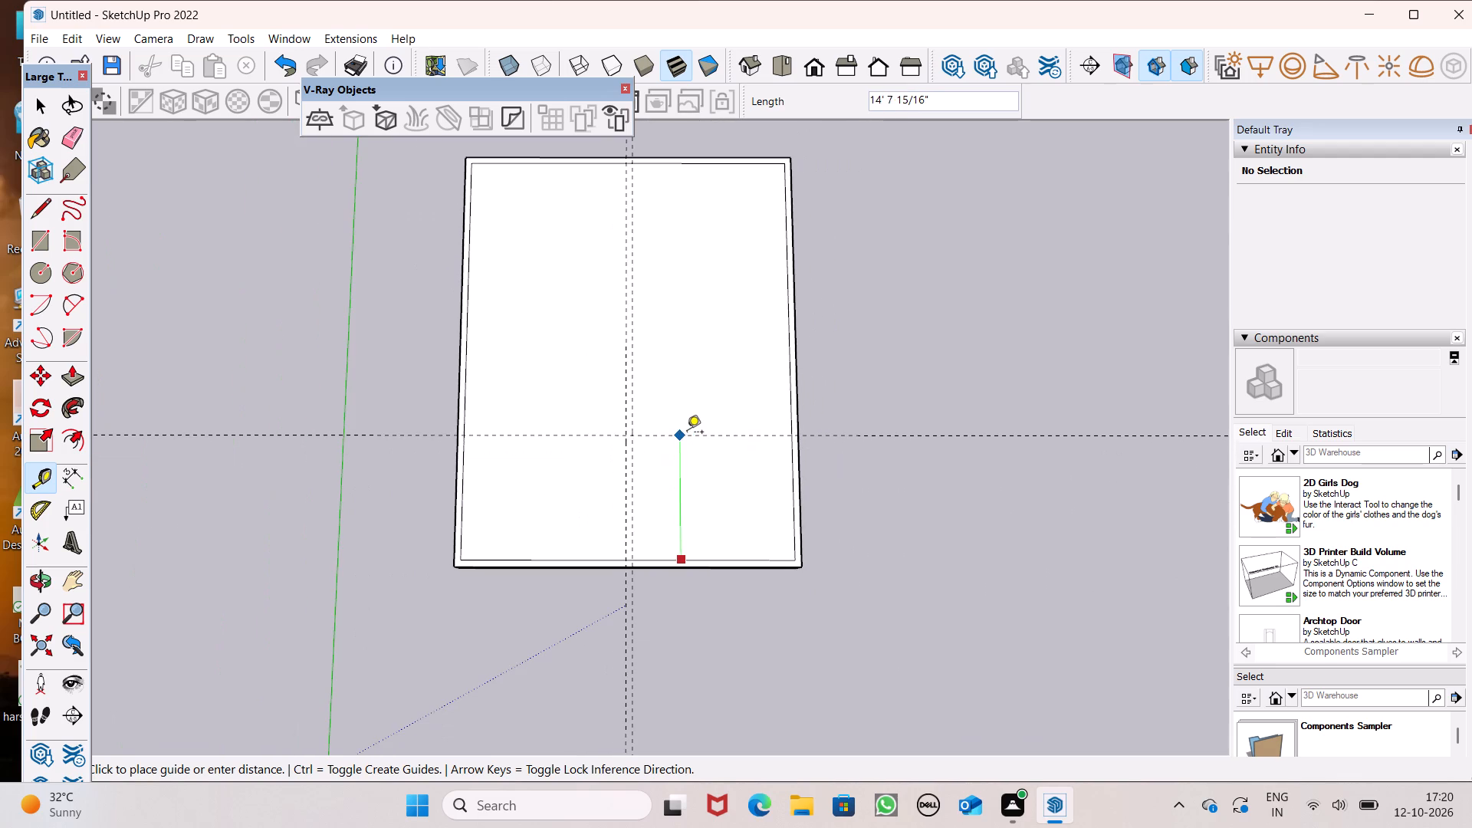
scroll(687, 424, up, 4)
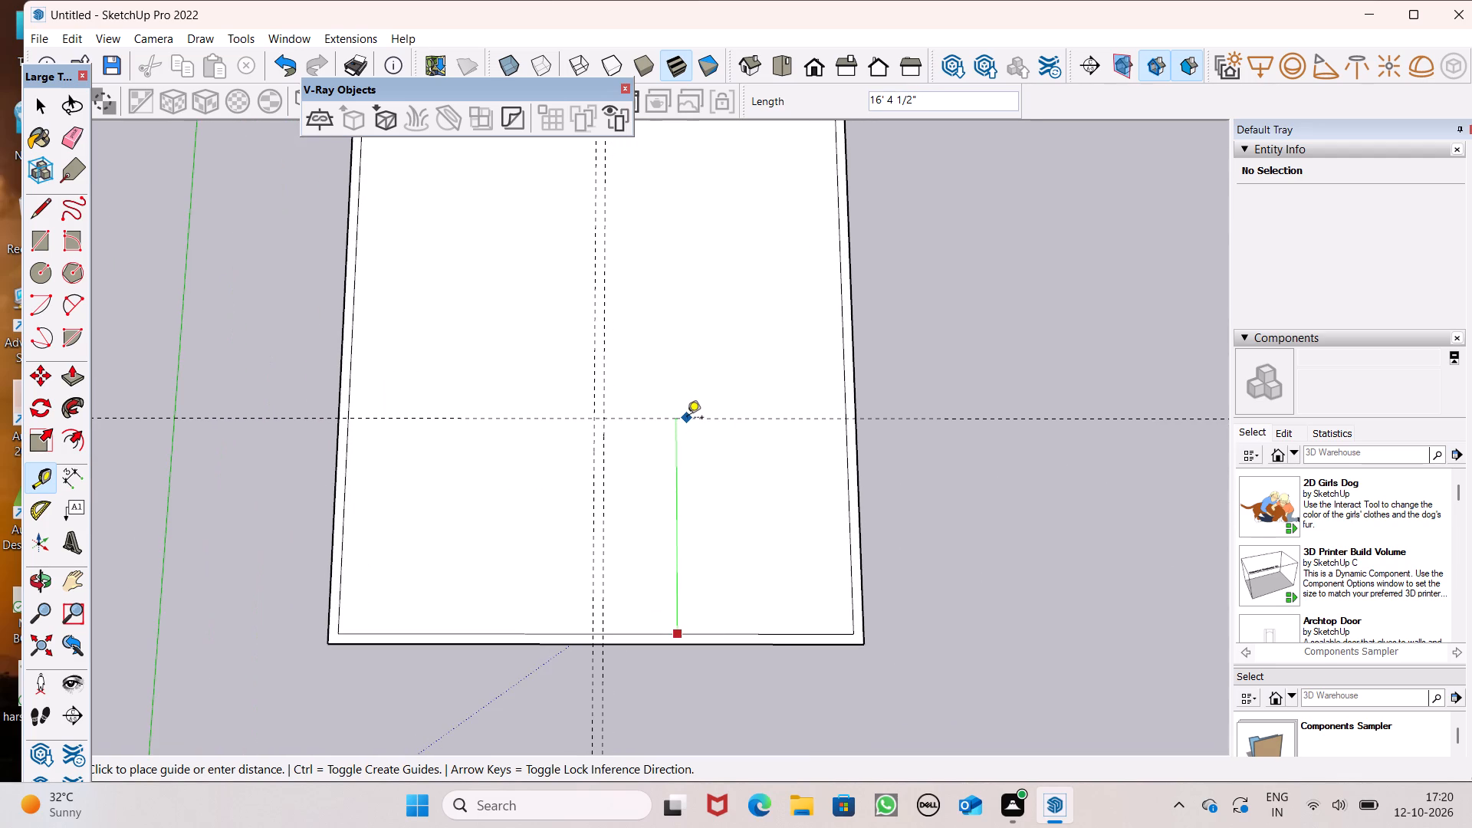
click(687, 419)
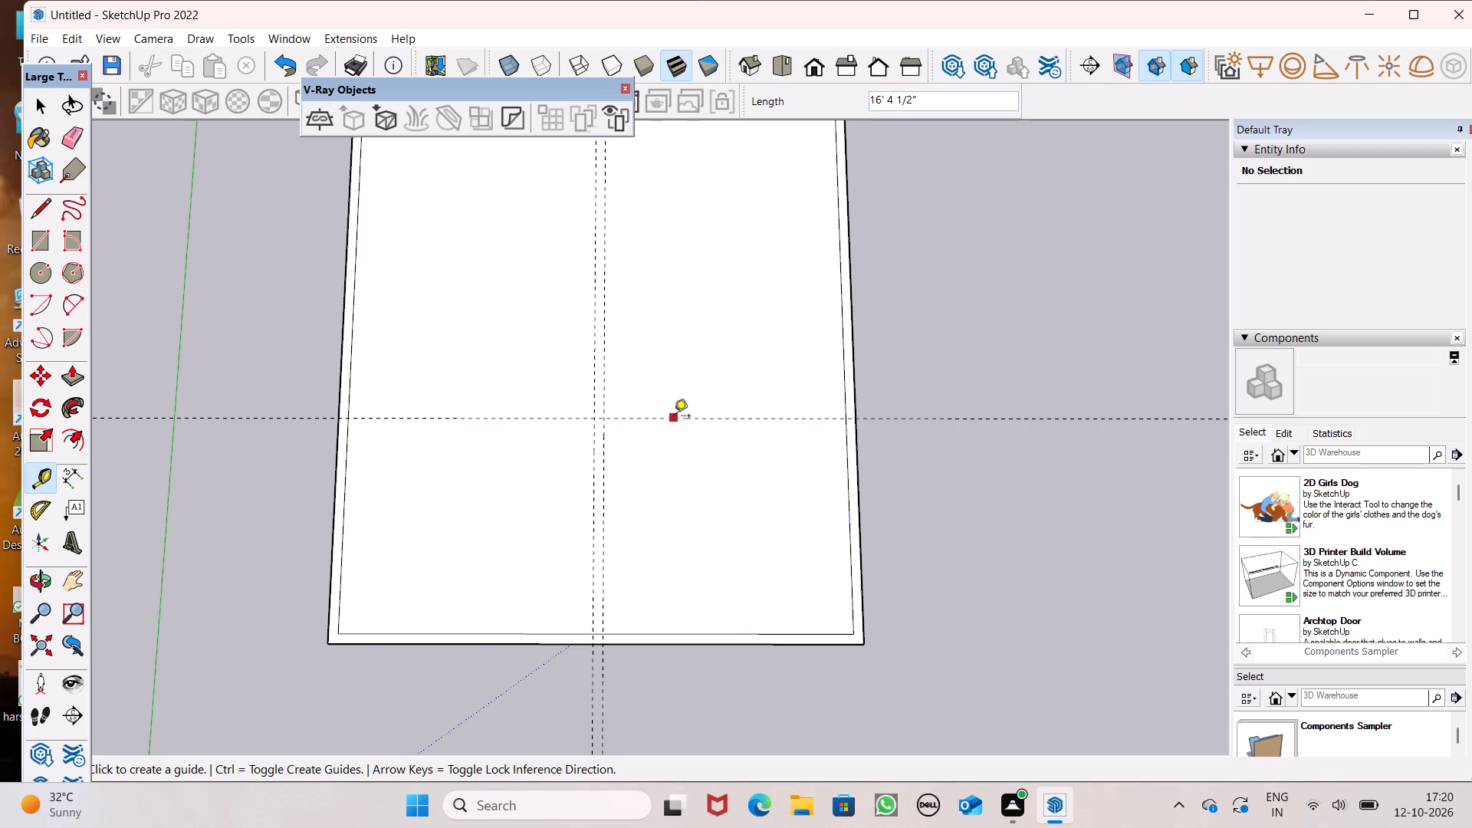
Add a second parallel crosswise guide 6" beyond the first, farther from the slab's front edge.
click(674, 417)
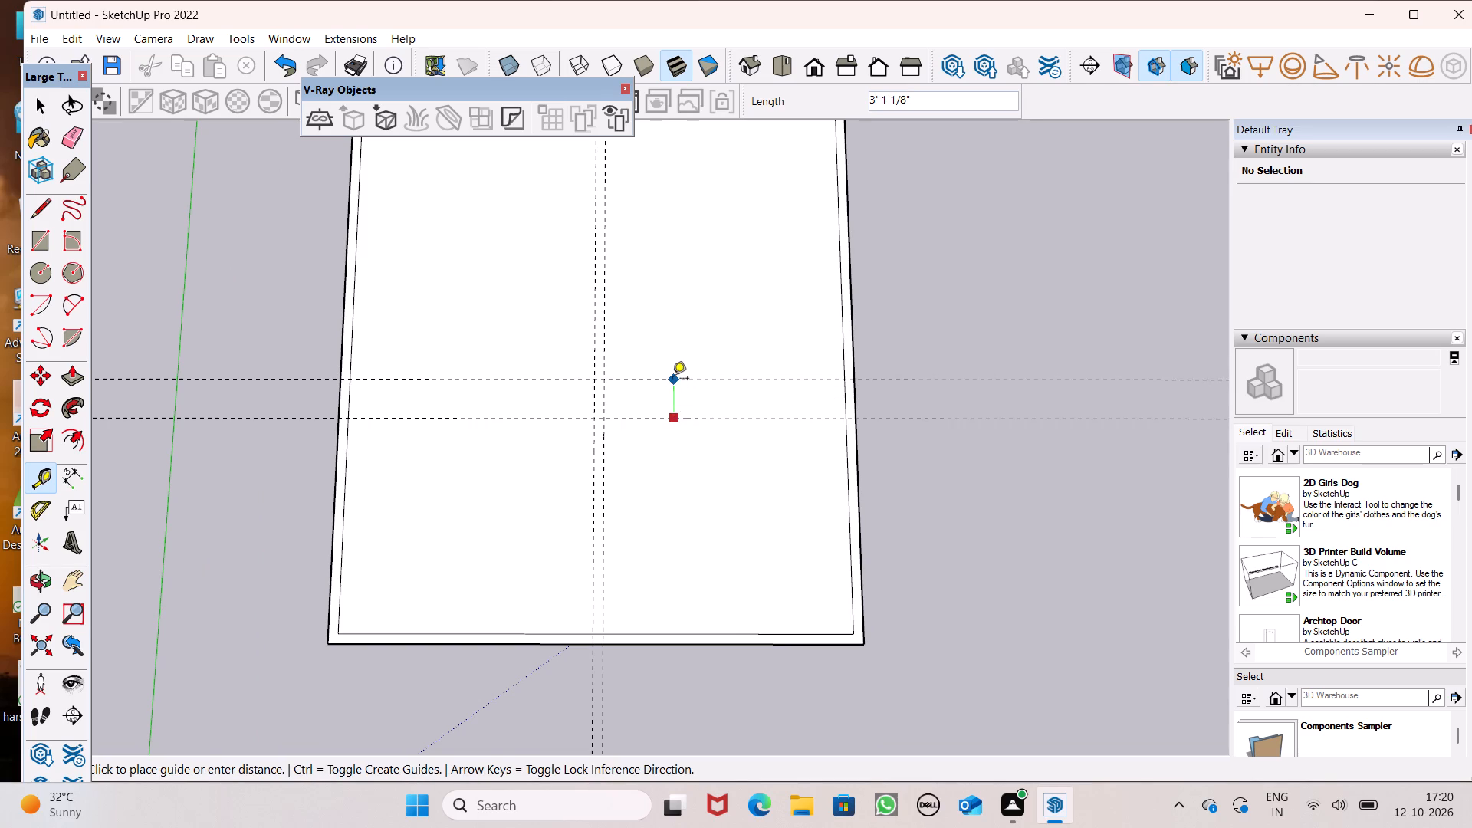
text(9")
key(BackSpace)
key(BackSpace)
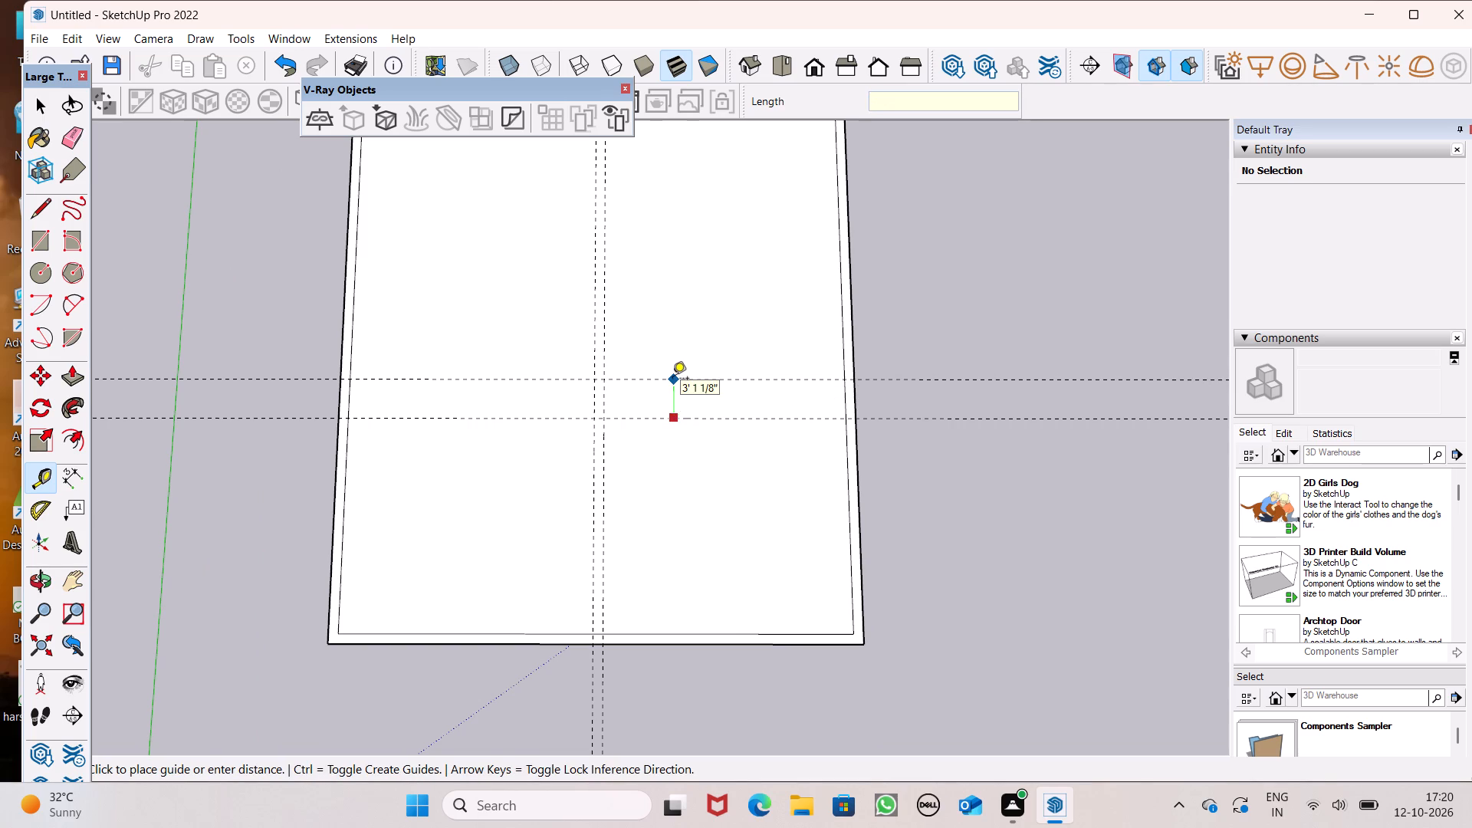
key(6)
key(shift+quotedbl)
key(Return)
key(space)
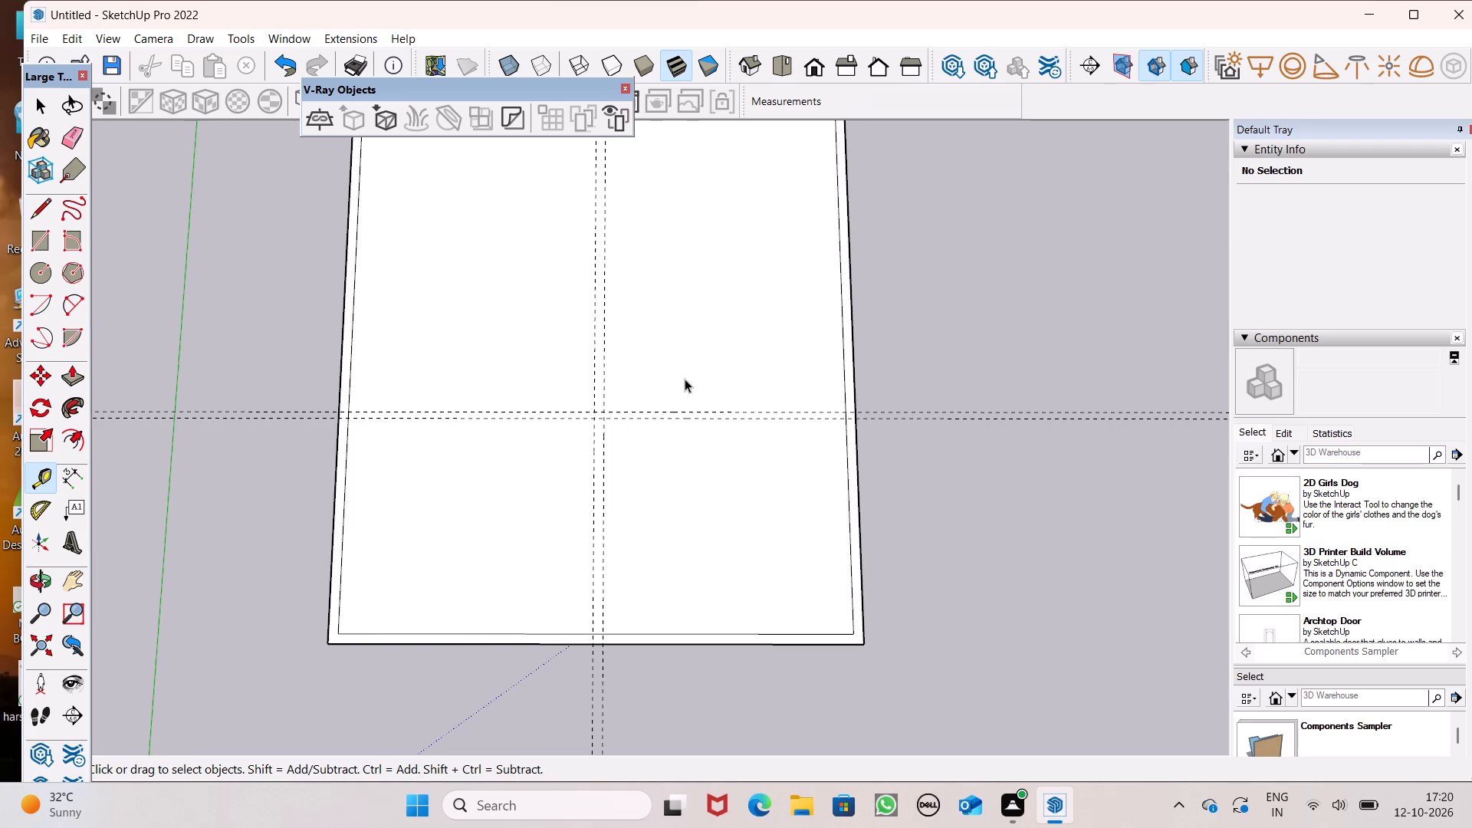
Draw a 6" wide rectangle between the crosswise guides, from the lengthwise guide nearer the green axis to the slab's far outer edge.
scroll(685, 379, down, 4)
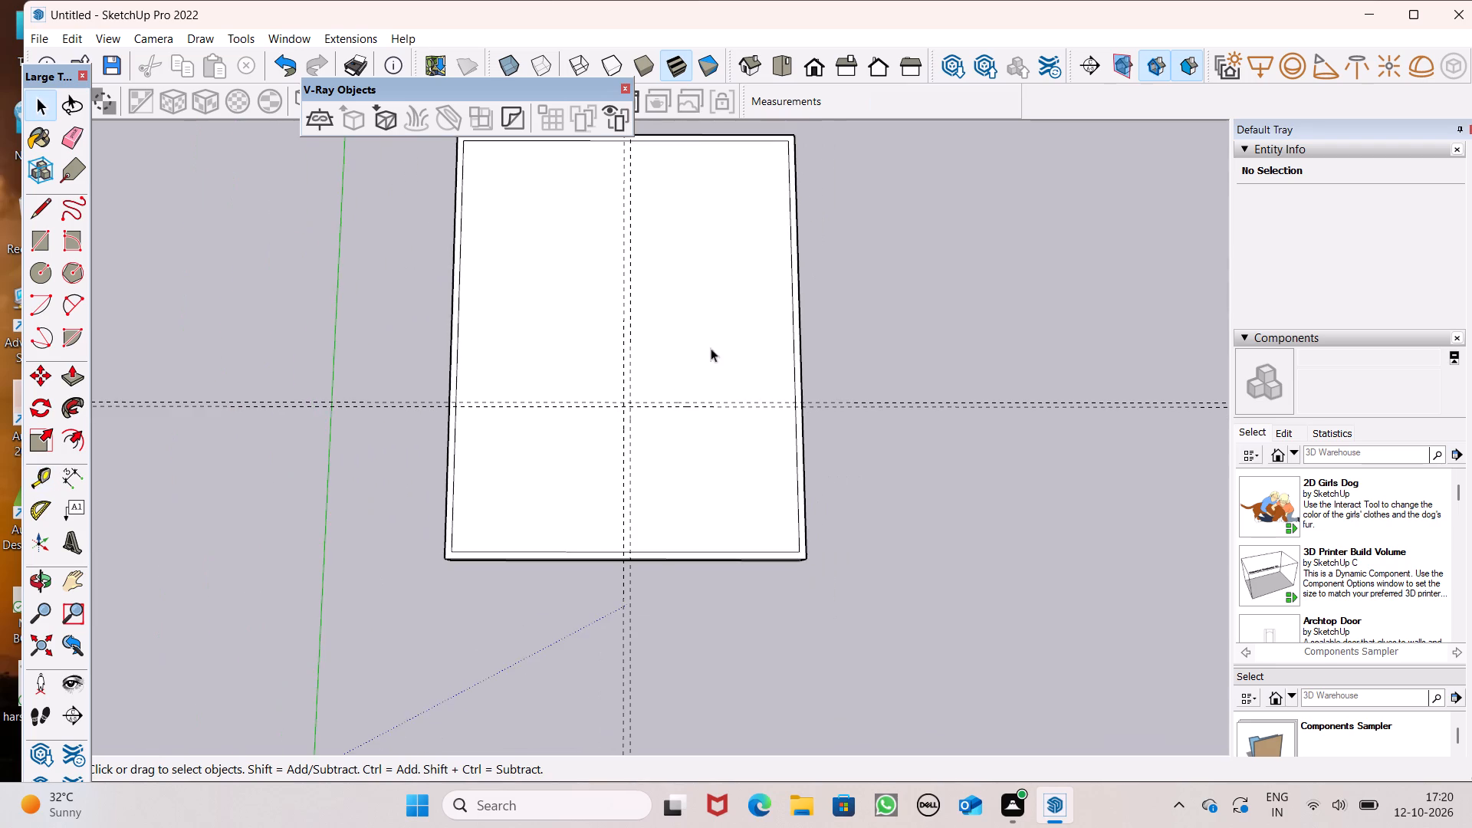
scroll(745, 310, up, 1)
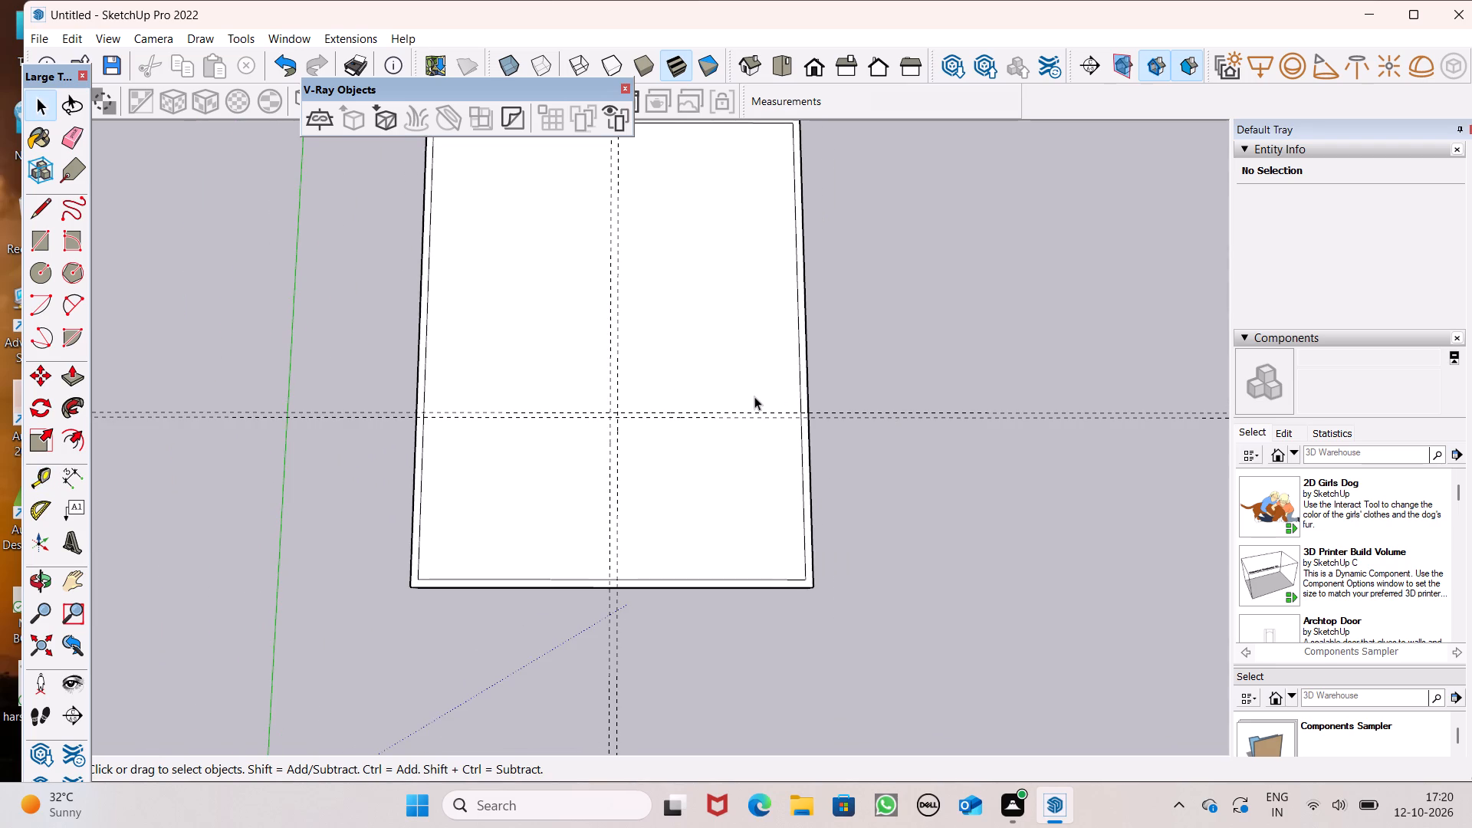
click(45, 245)
scroll(543, 488, down, 2)
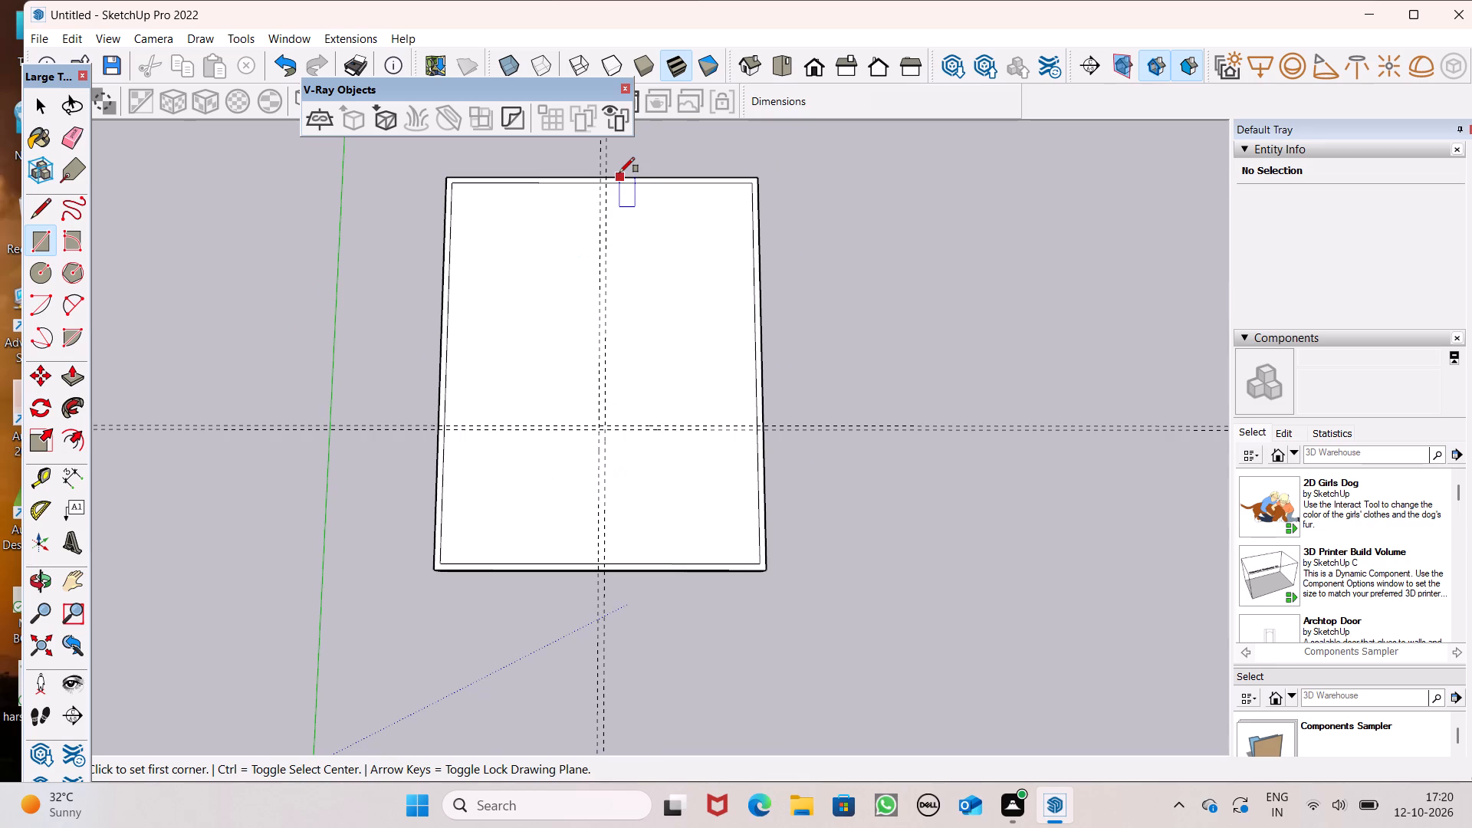
scroll(649, 452, up, 4)
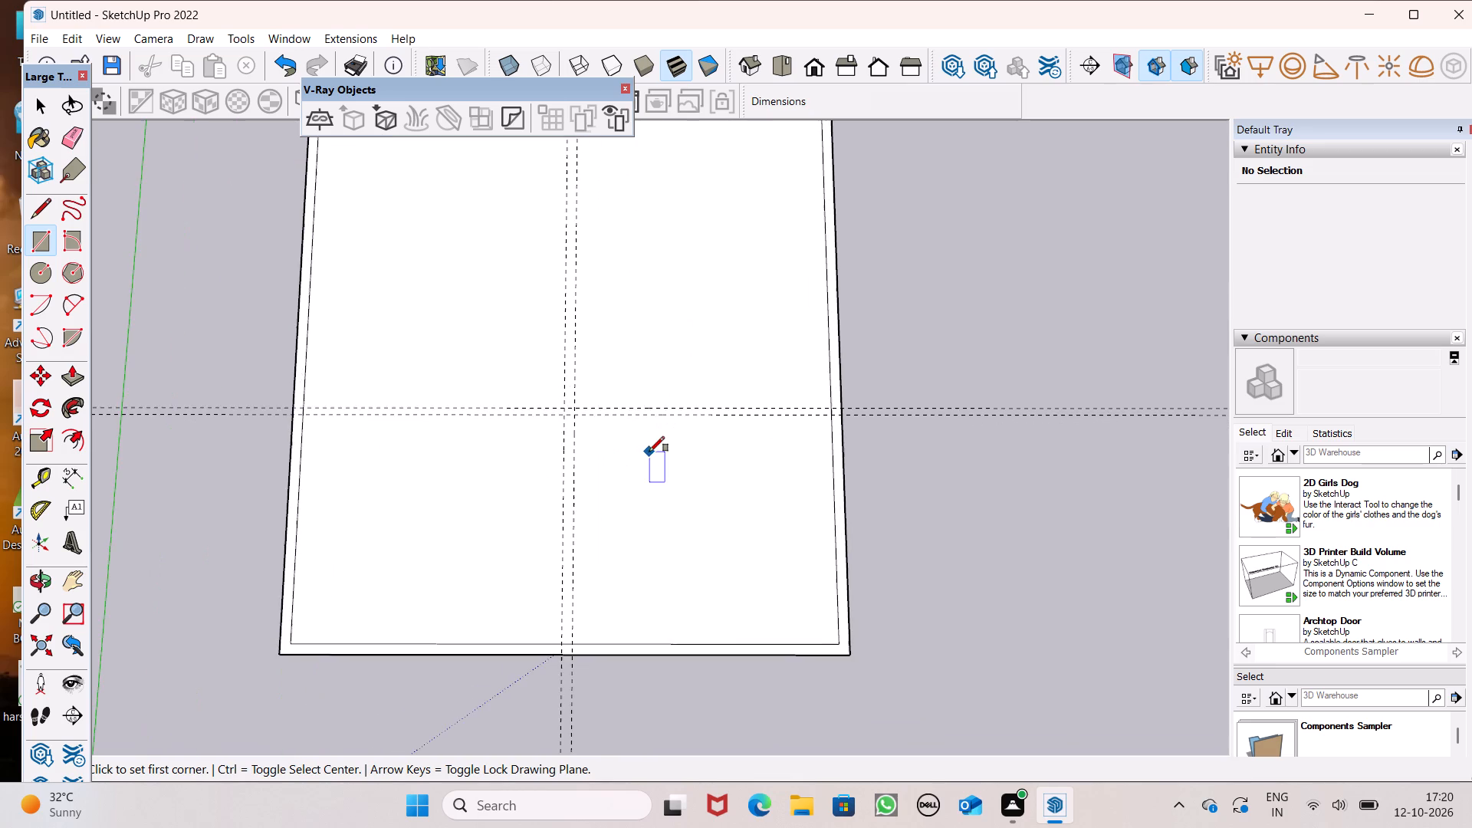
scroll(649, 452, up, 2)
scroll(579, 434, up, 2)
scroll(578, 434, down, 1)
scroll(578, 434, up, 3)
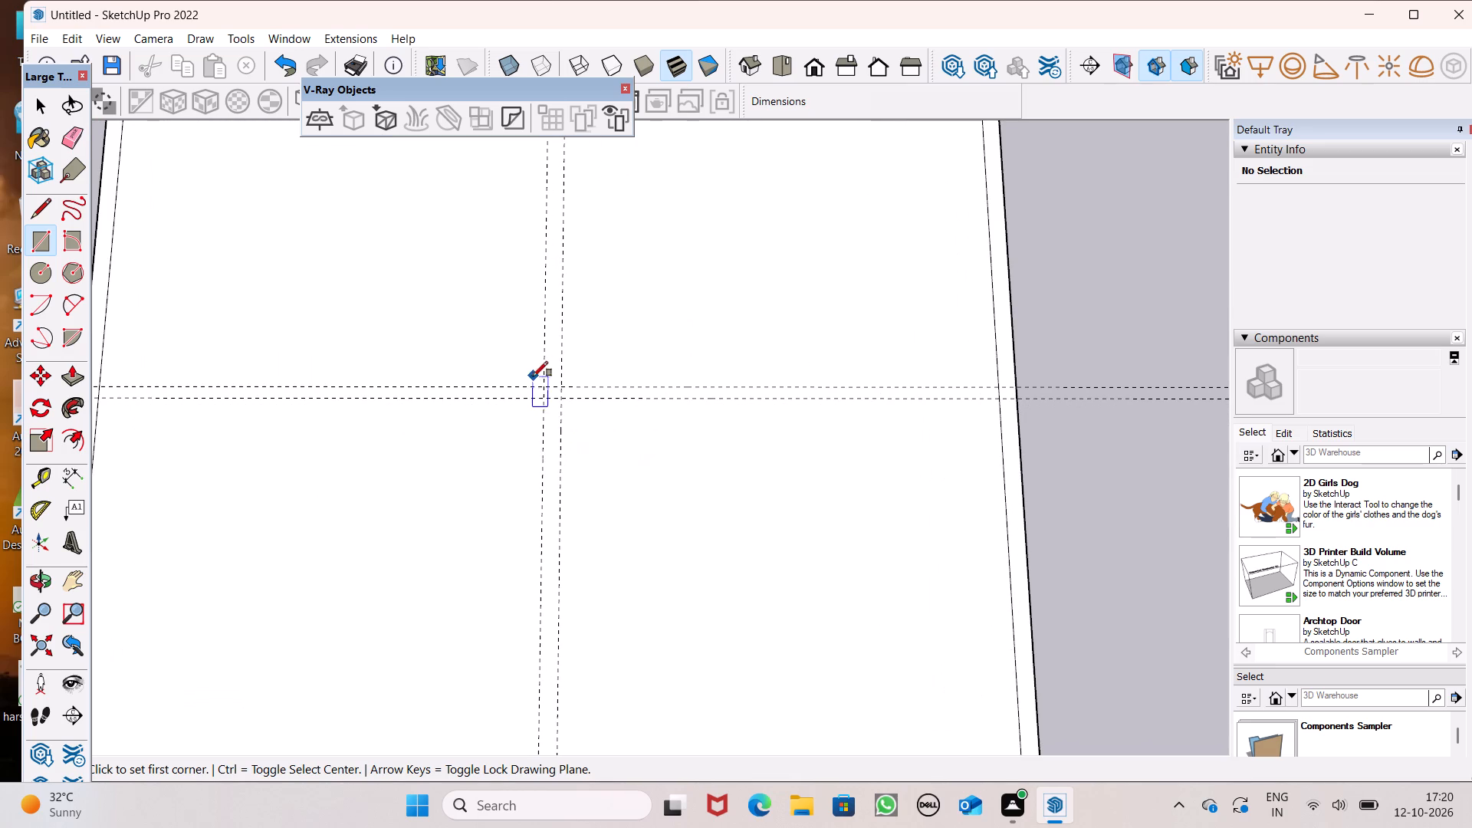
click(545, 390)
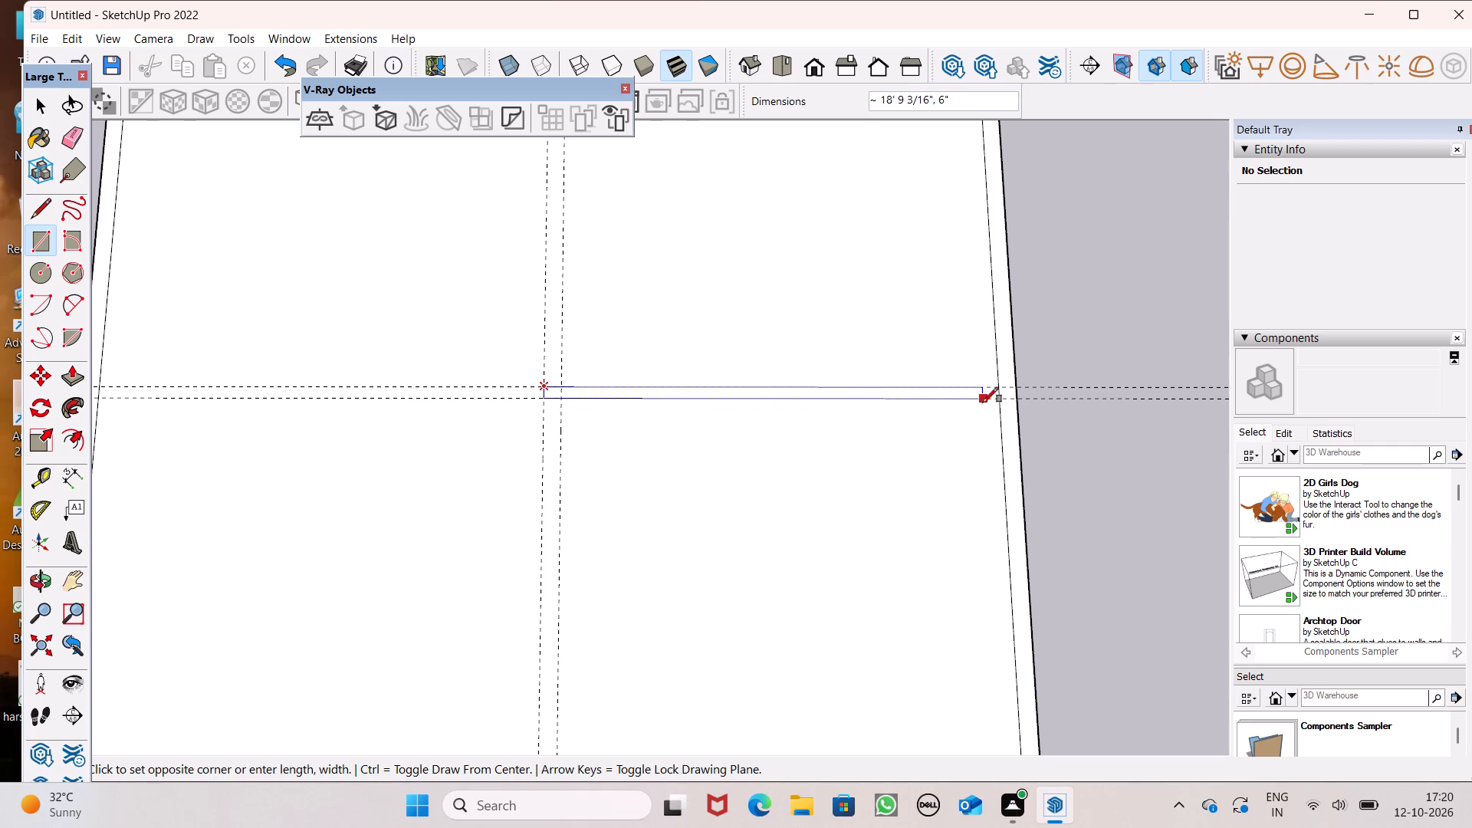
scroll(1030, 399, up, 5)
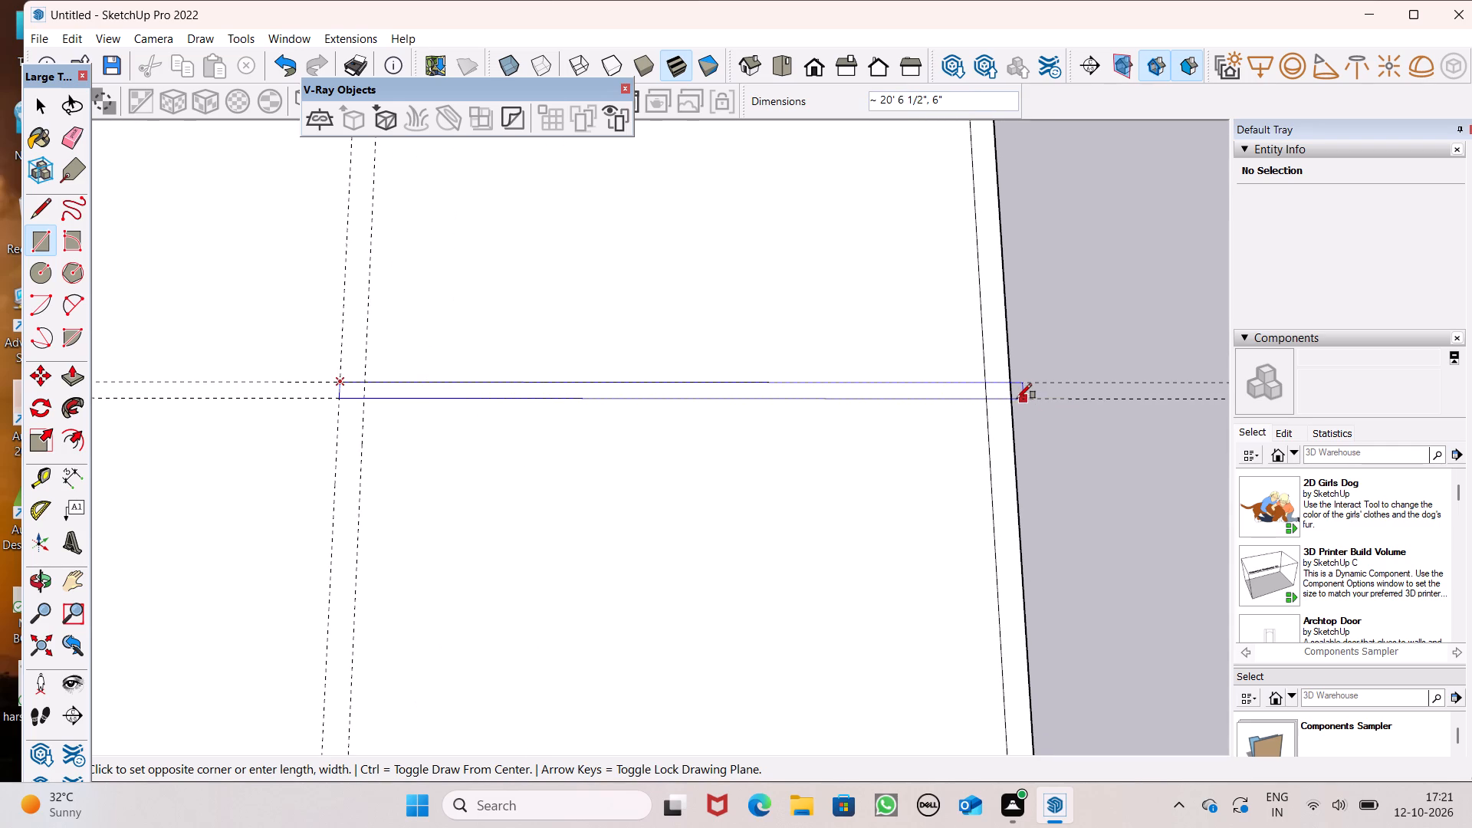
click(1014, 399)
Draw a 9" wide rectangle between the two lengthwise guides, spanning from the slab's back edge to its front edge.
scroll(1013, 401, down, 11)
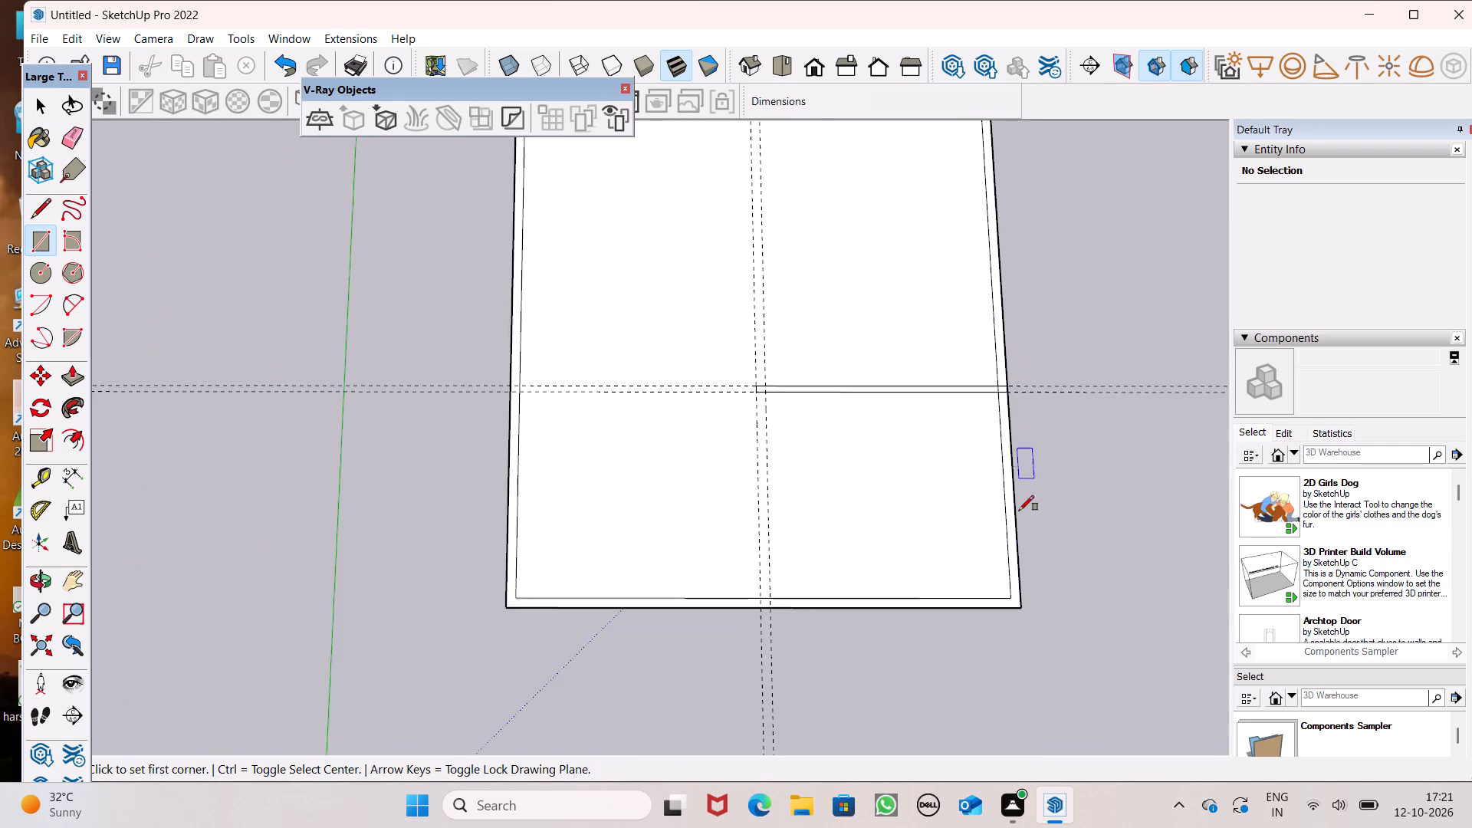
scroll(1003, 531, down, 7)
scroll(772, 467, down, 7)
scroll(857, 383, up, 8)
scroll(677, 307, up, 6)
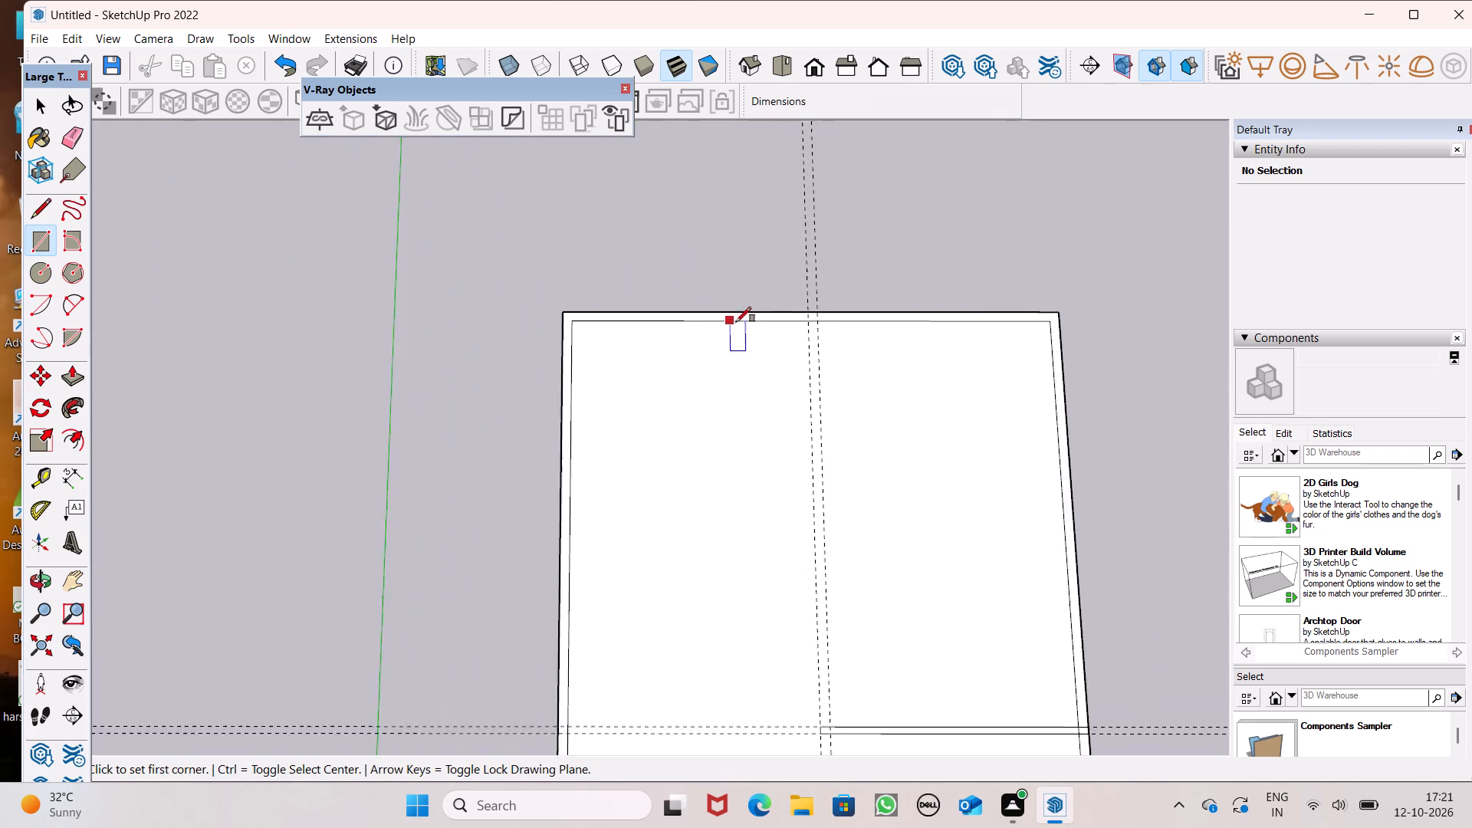
scroll(802, 323, up, 7)
scroll(856, 294, down, 2)
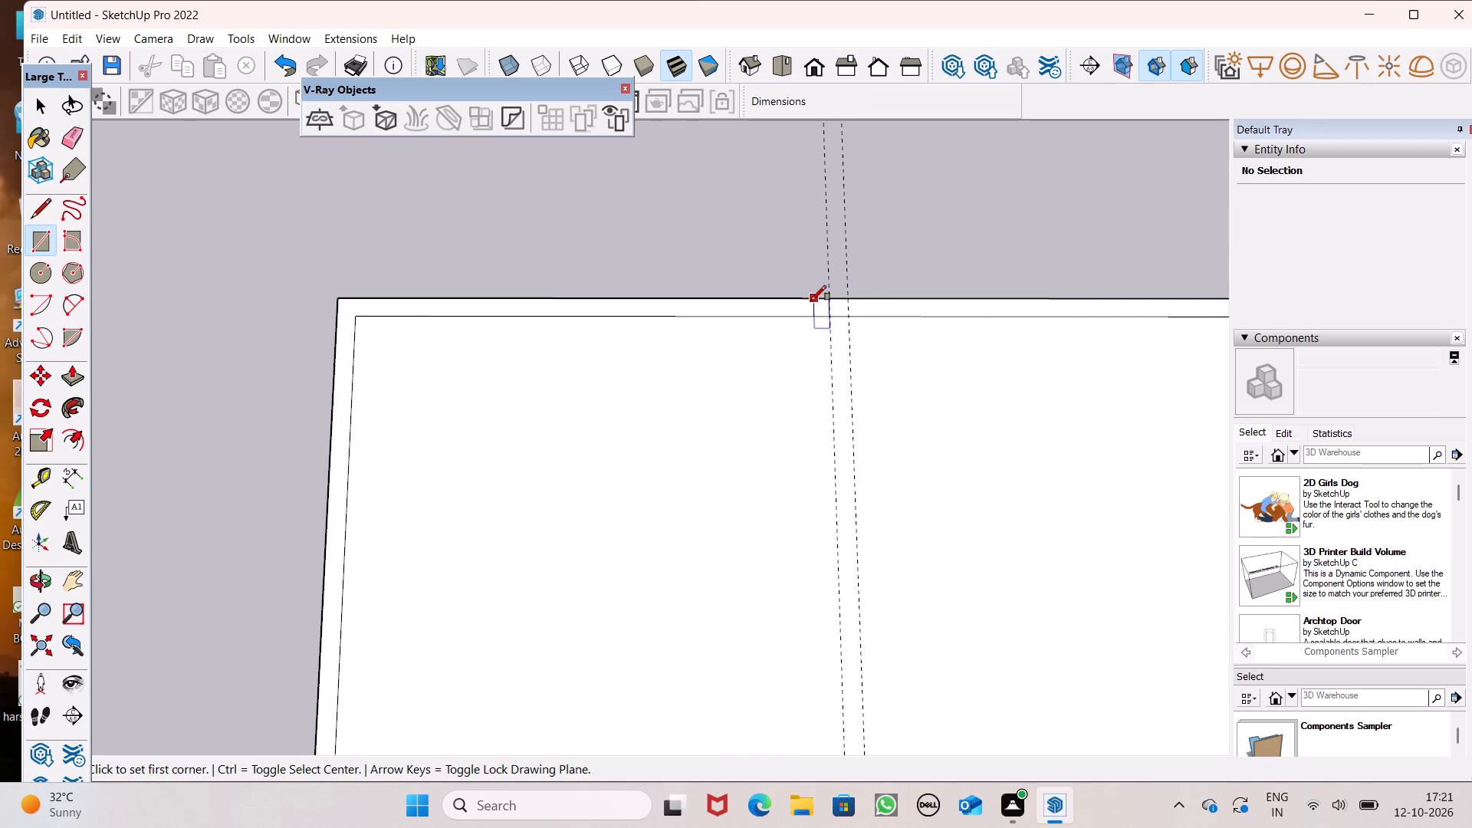
click(831, 304)
scroll(852, 356, down, 6)
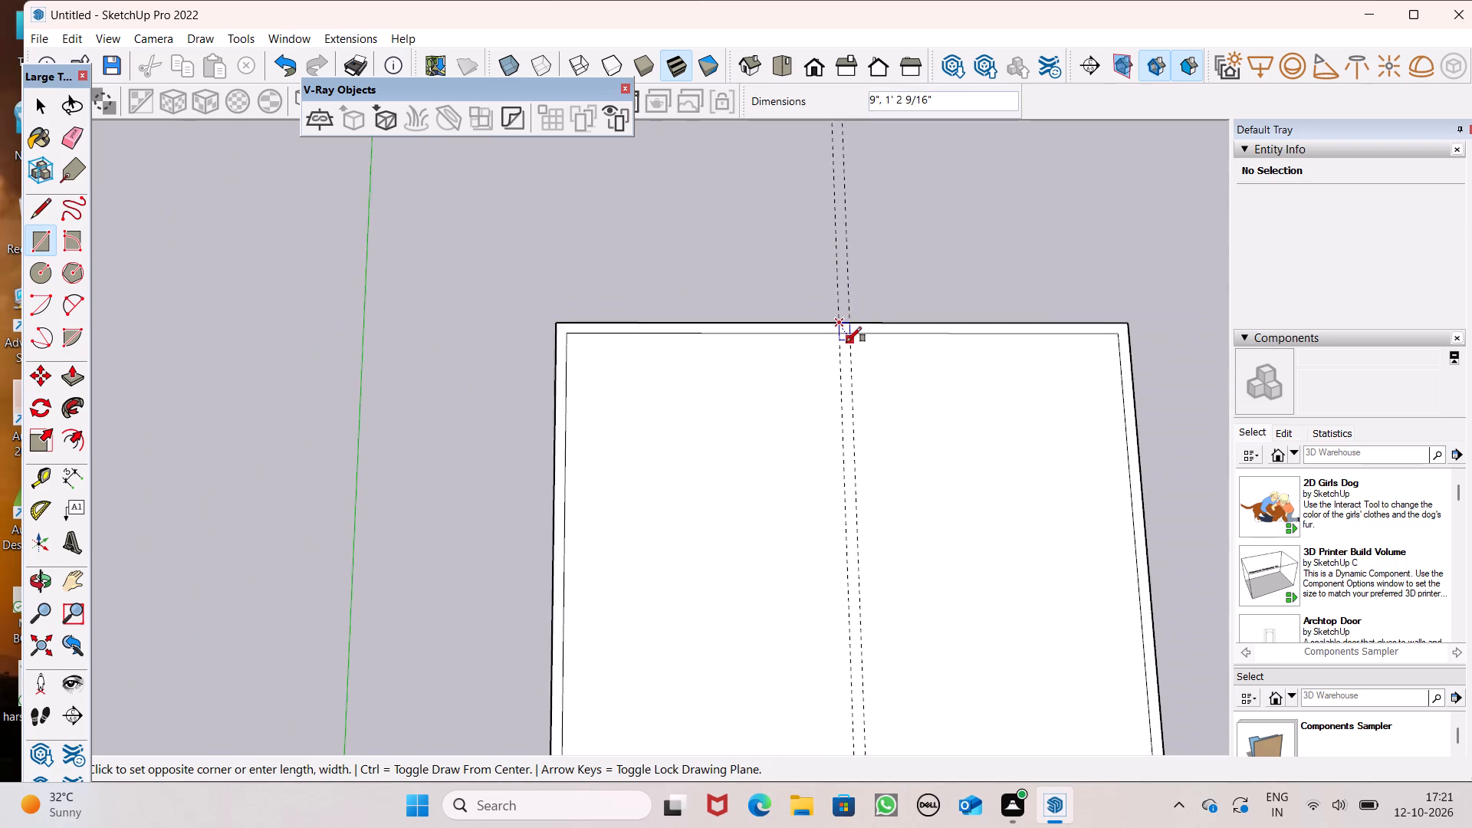
scroll(846, 342, down, 8)
scroll(850, 430, down, 5)
scroll(843, 556, up, 5)
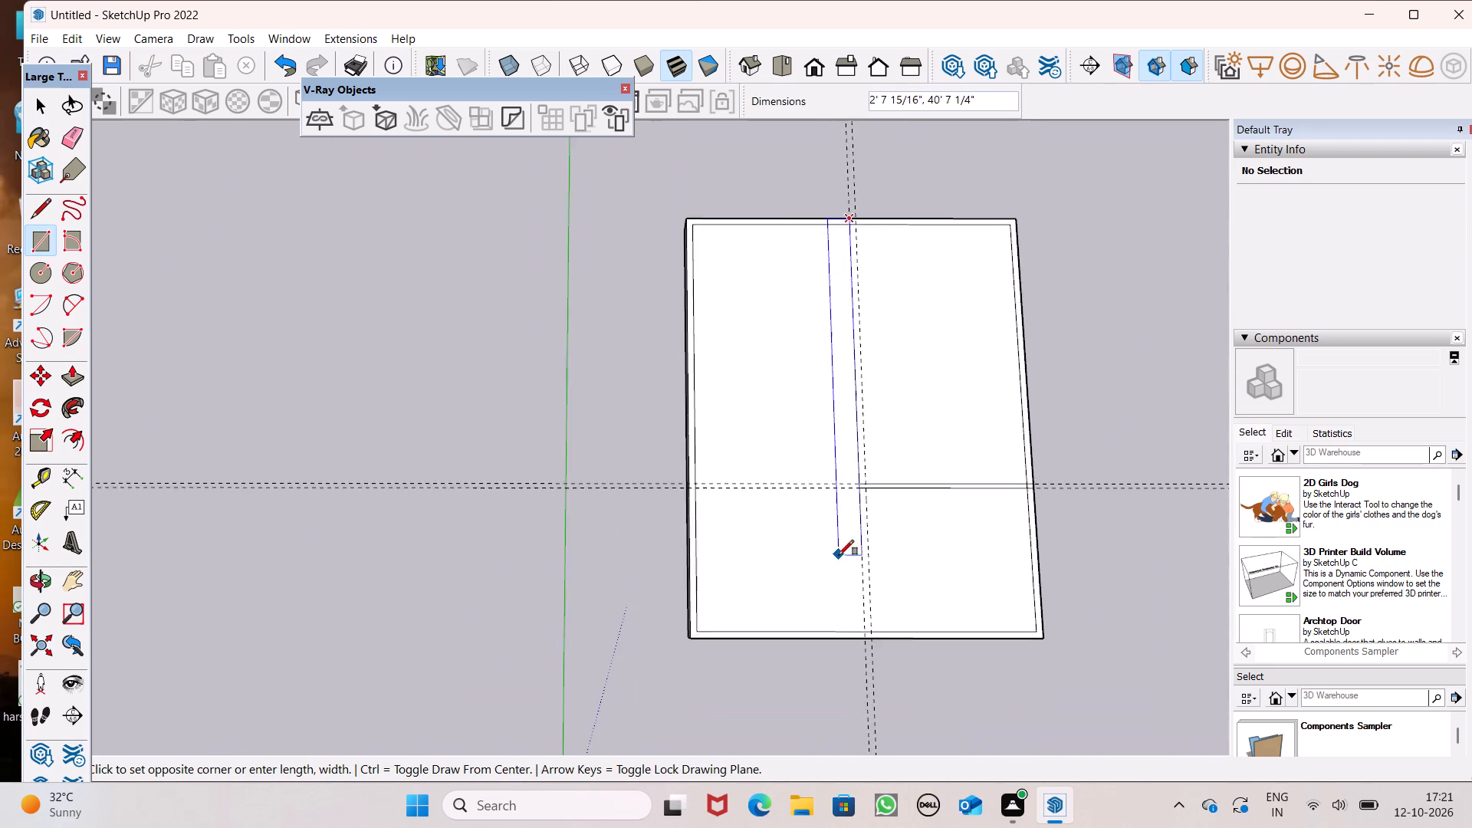
scroll(839, 555, up, 3)
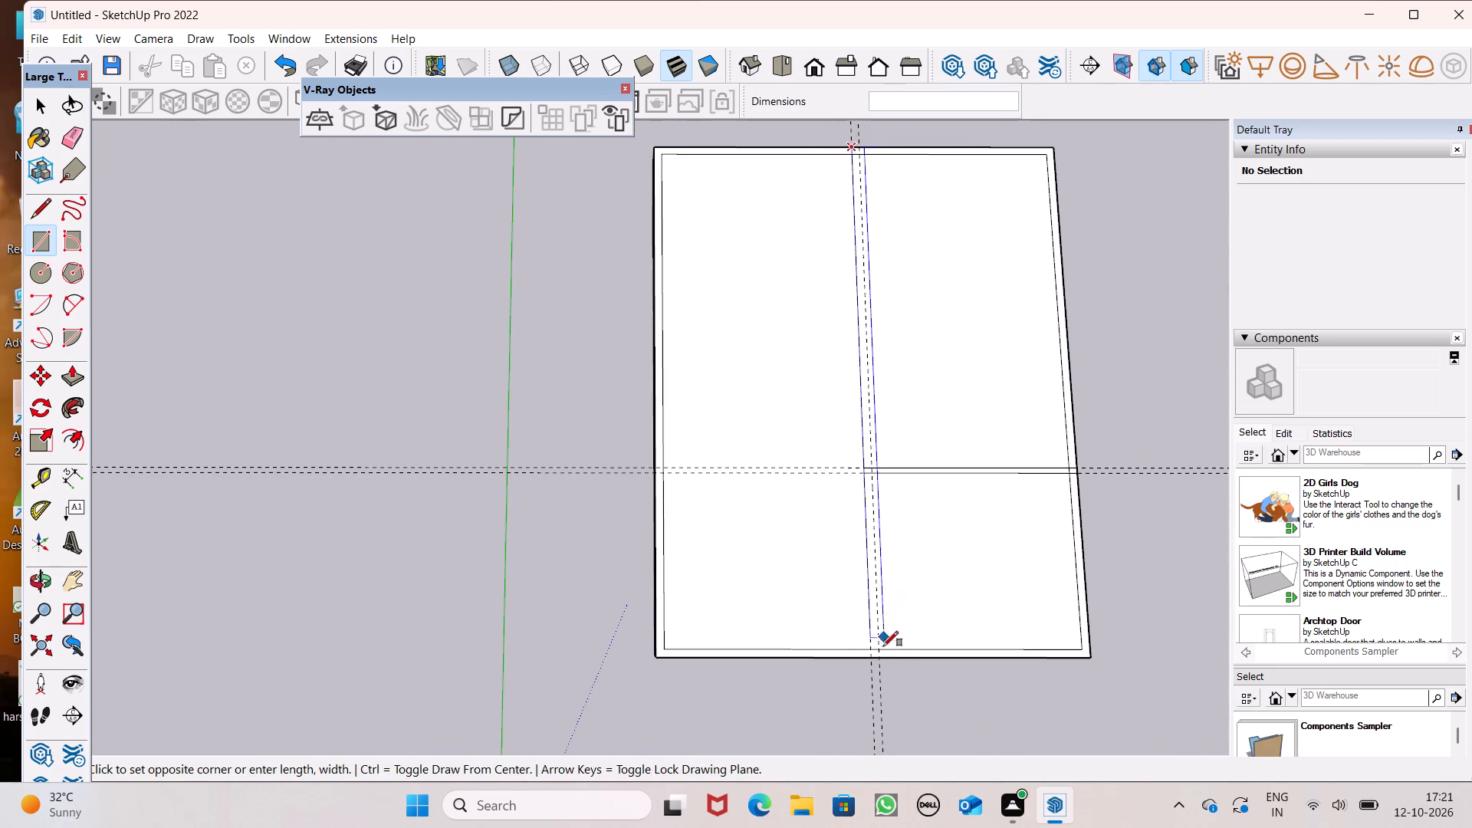
scroll(872, 660, up, 5)
click(884, 661)
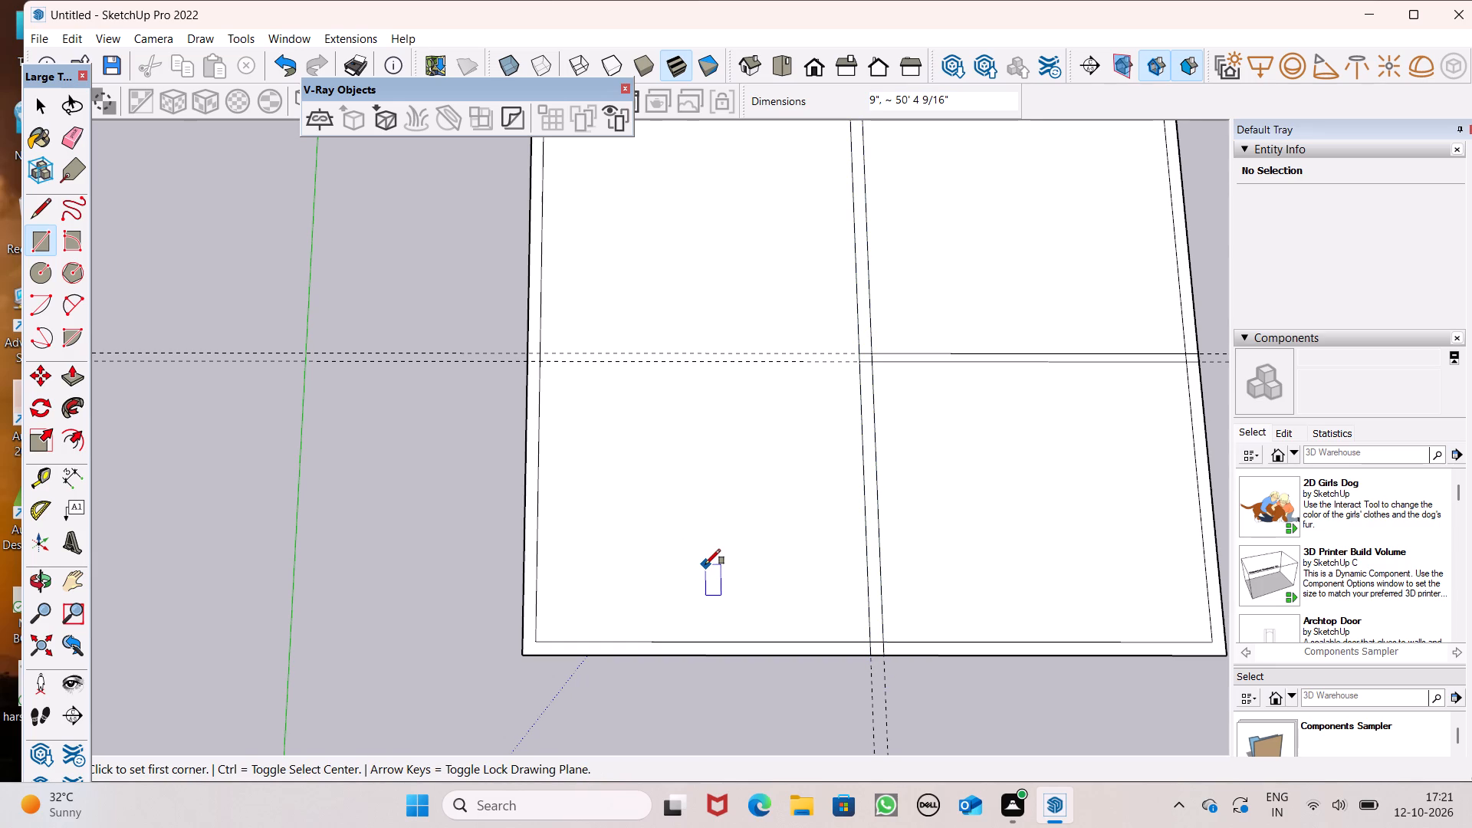
Place a crosswise guide about 3' 2" in from the inner offset line along the slab's front edge.
scroll(707, 562, down, 5)
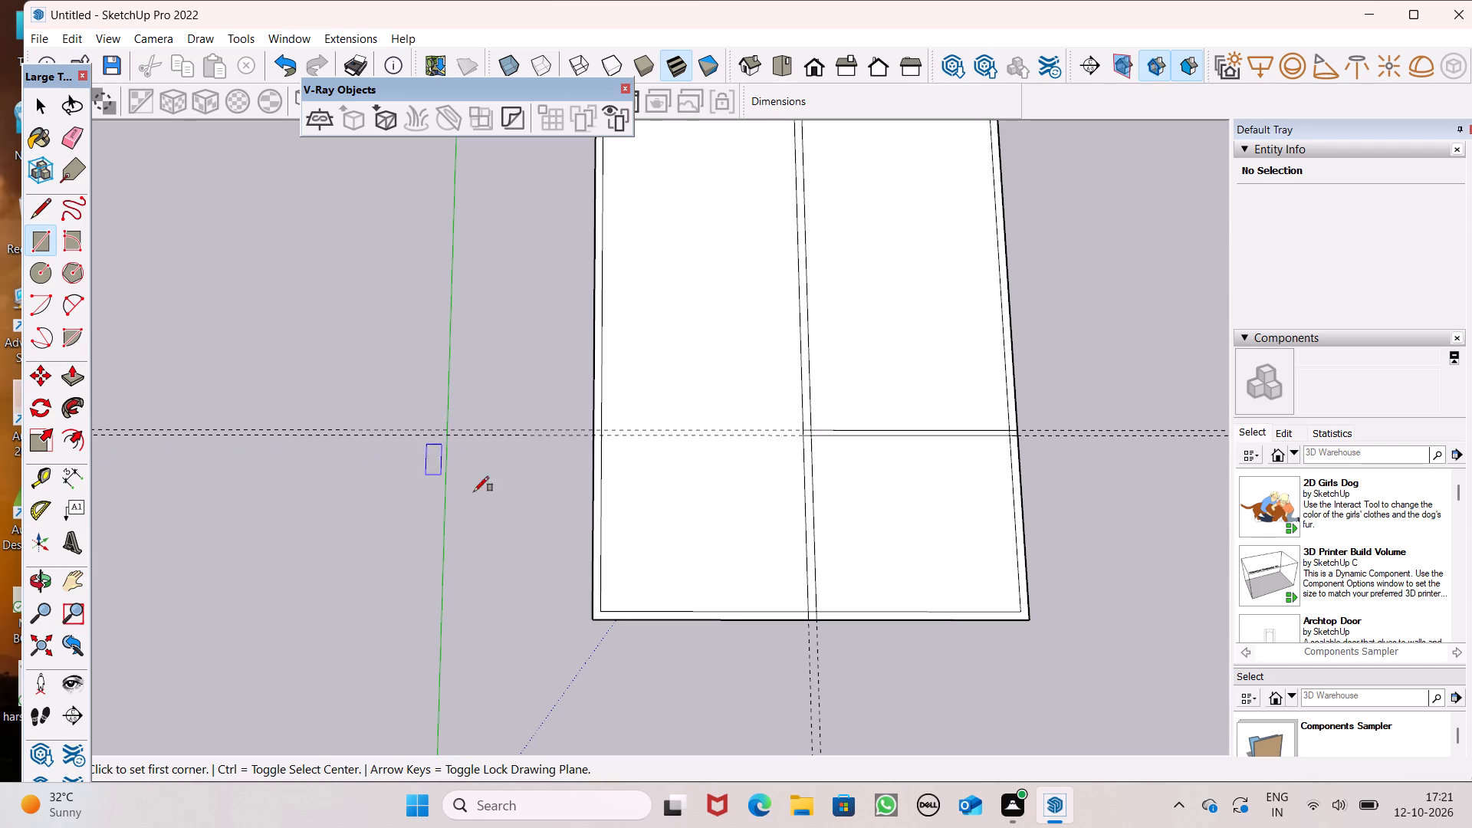
middle_drag(737, 657, 766, 662)
scroll(695, 611, up, 3)
scroll(864, 609, down, 4)
scroll(896, 628, up, 1)
middle_drag(896, 630, 858, 691)
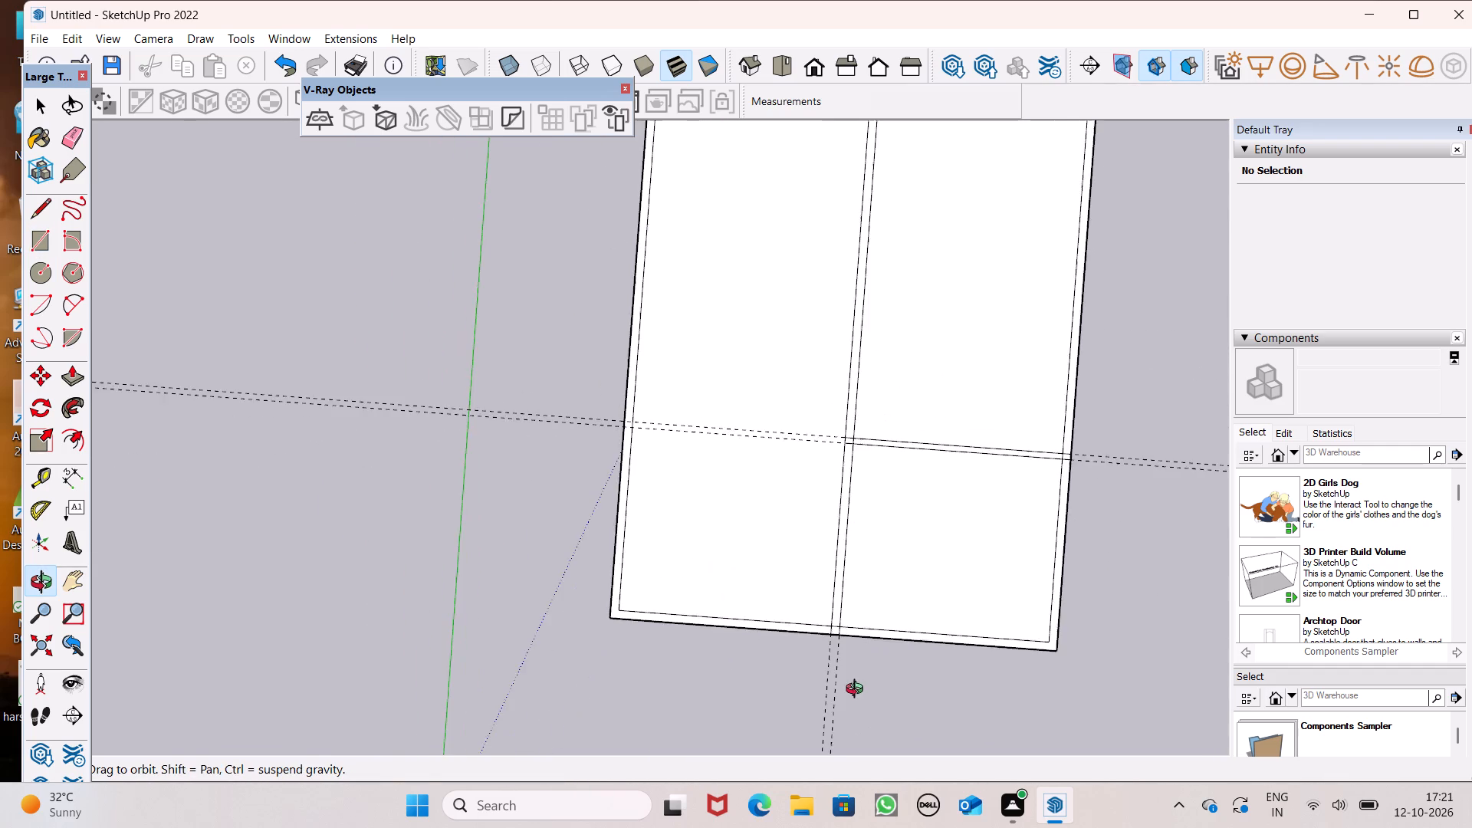
middle_drag(858, 691, 889, 675)
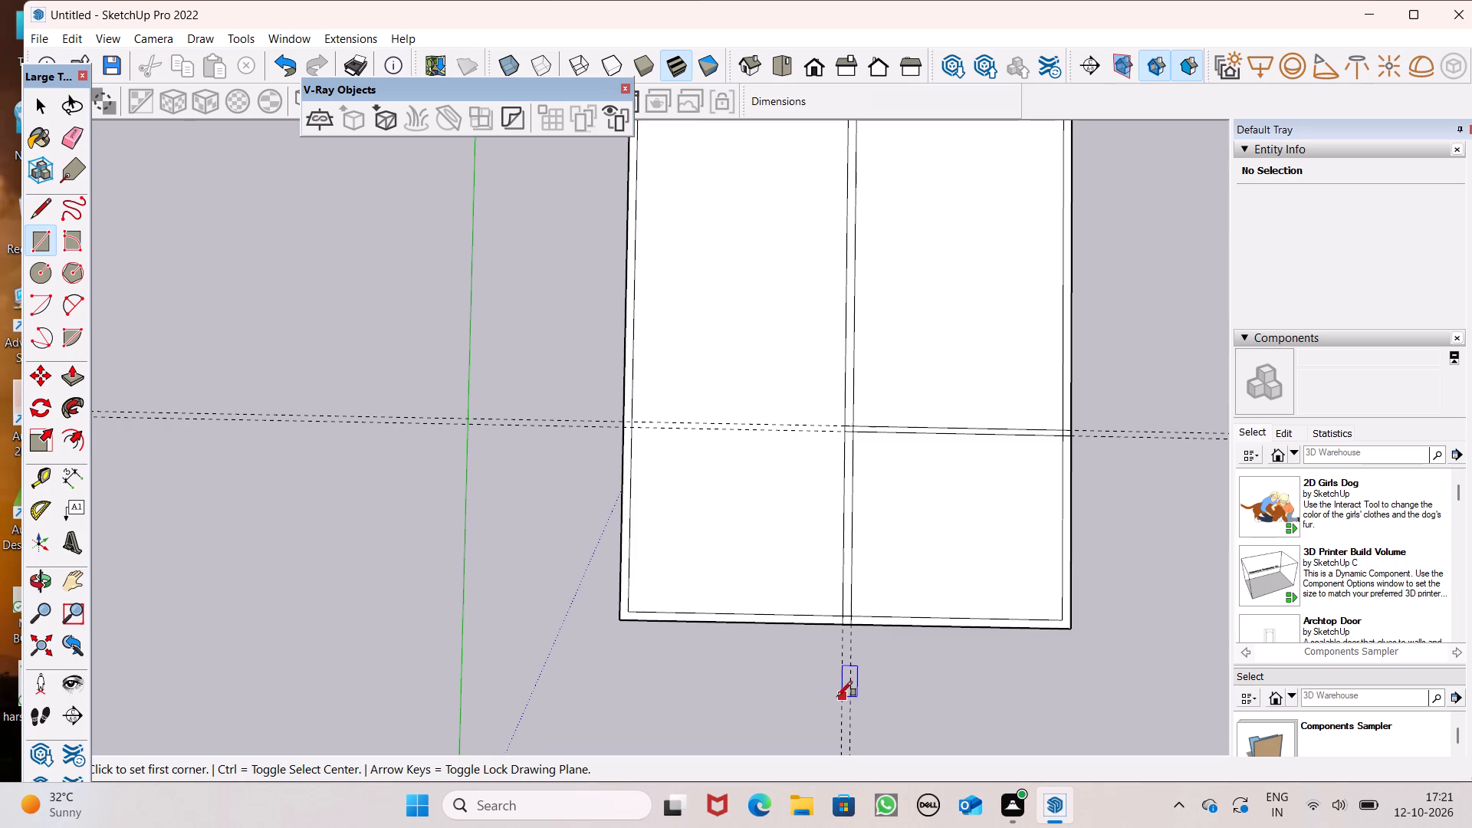
scroll(836, 696, up, 2)
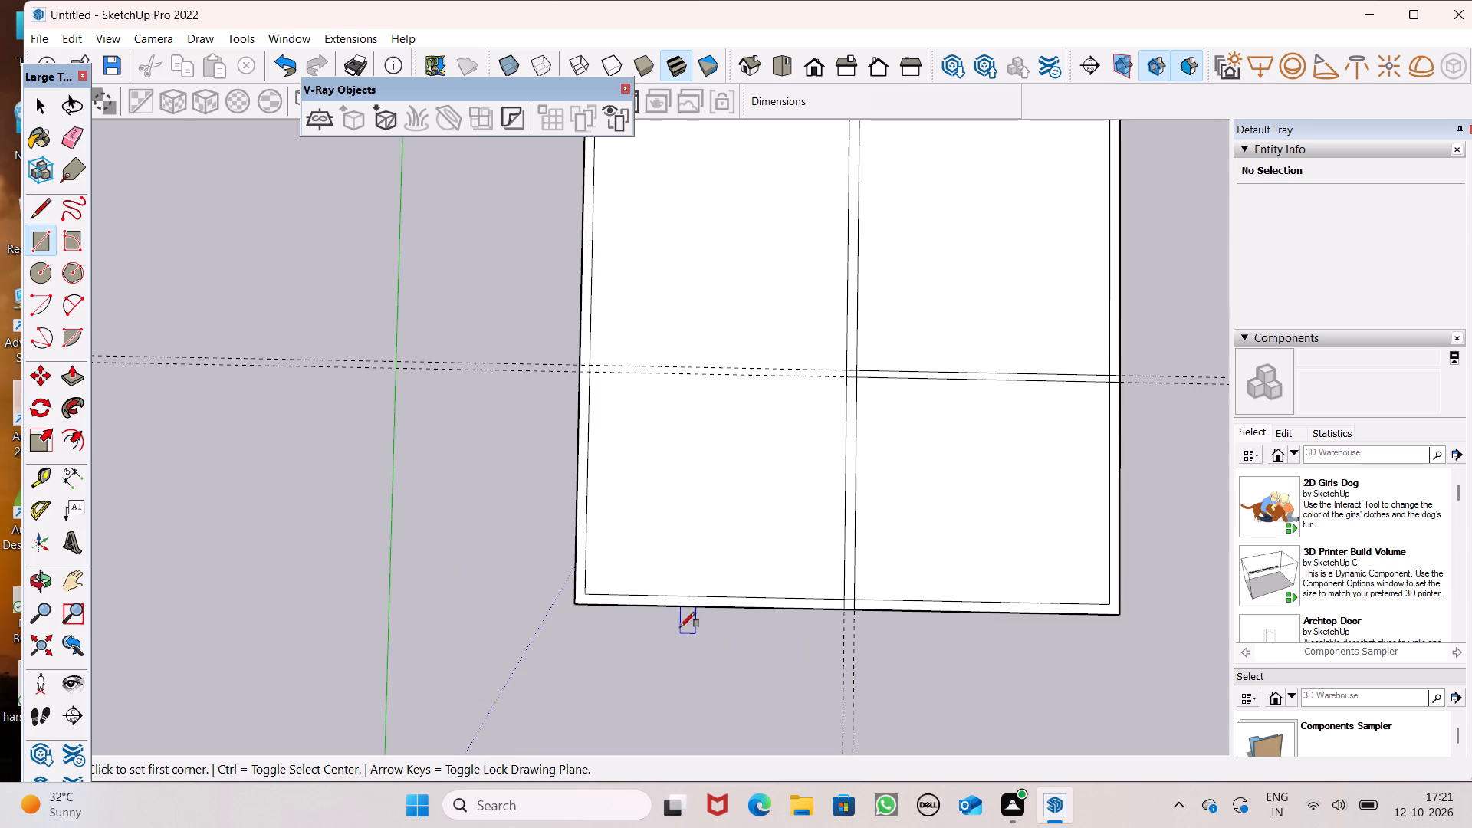
scroll(531, 552, up, 1)
scroll(715, 595, up, 1)
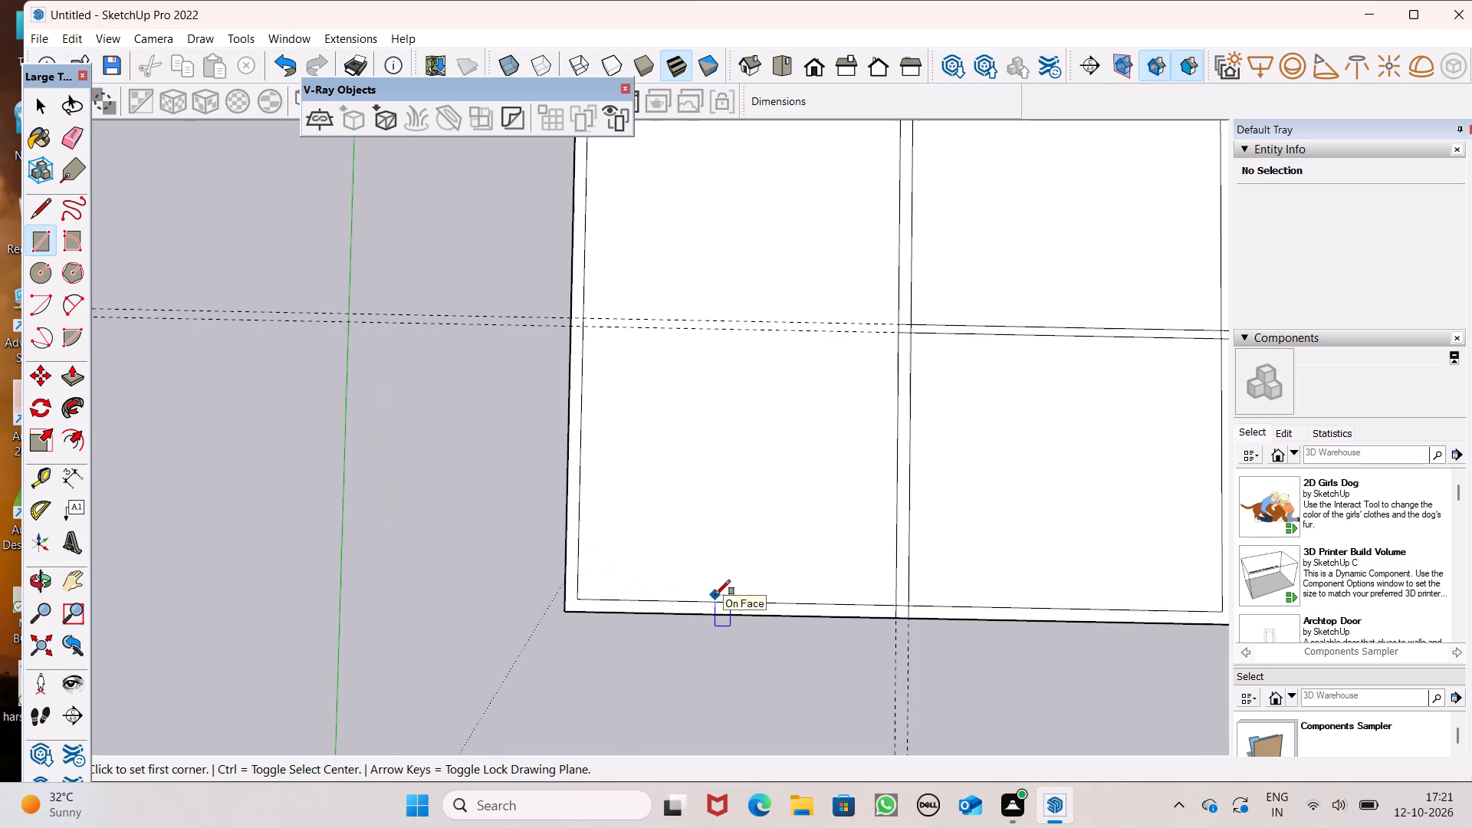
click(34, 487)
scroll(498, 399, down, 1)
scroll(584, 439, down, 1)
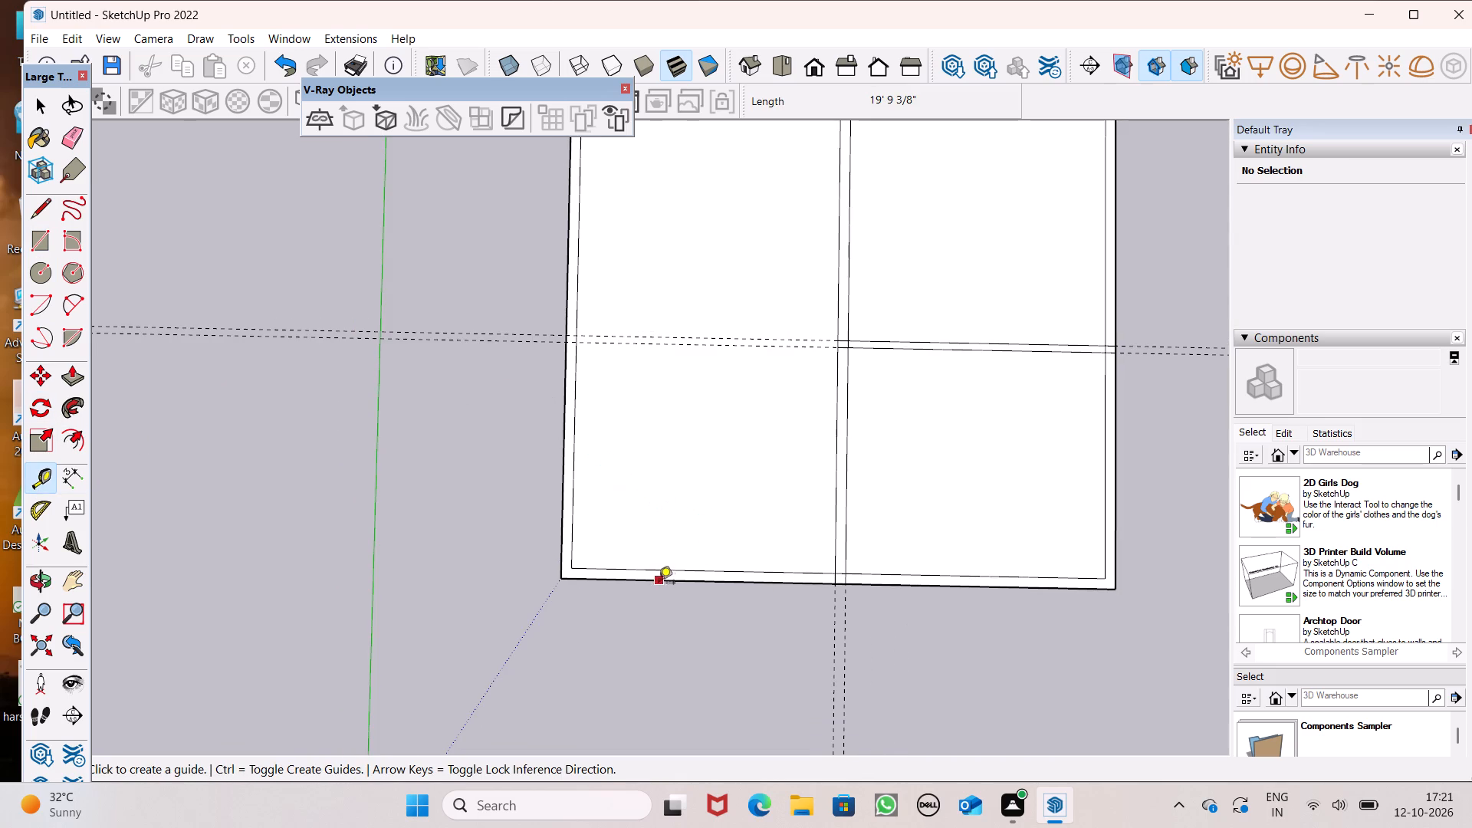
scroll(659, 583, up, 3)
click(662, 570)
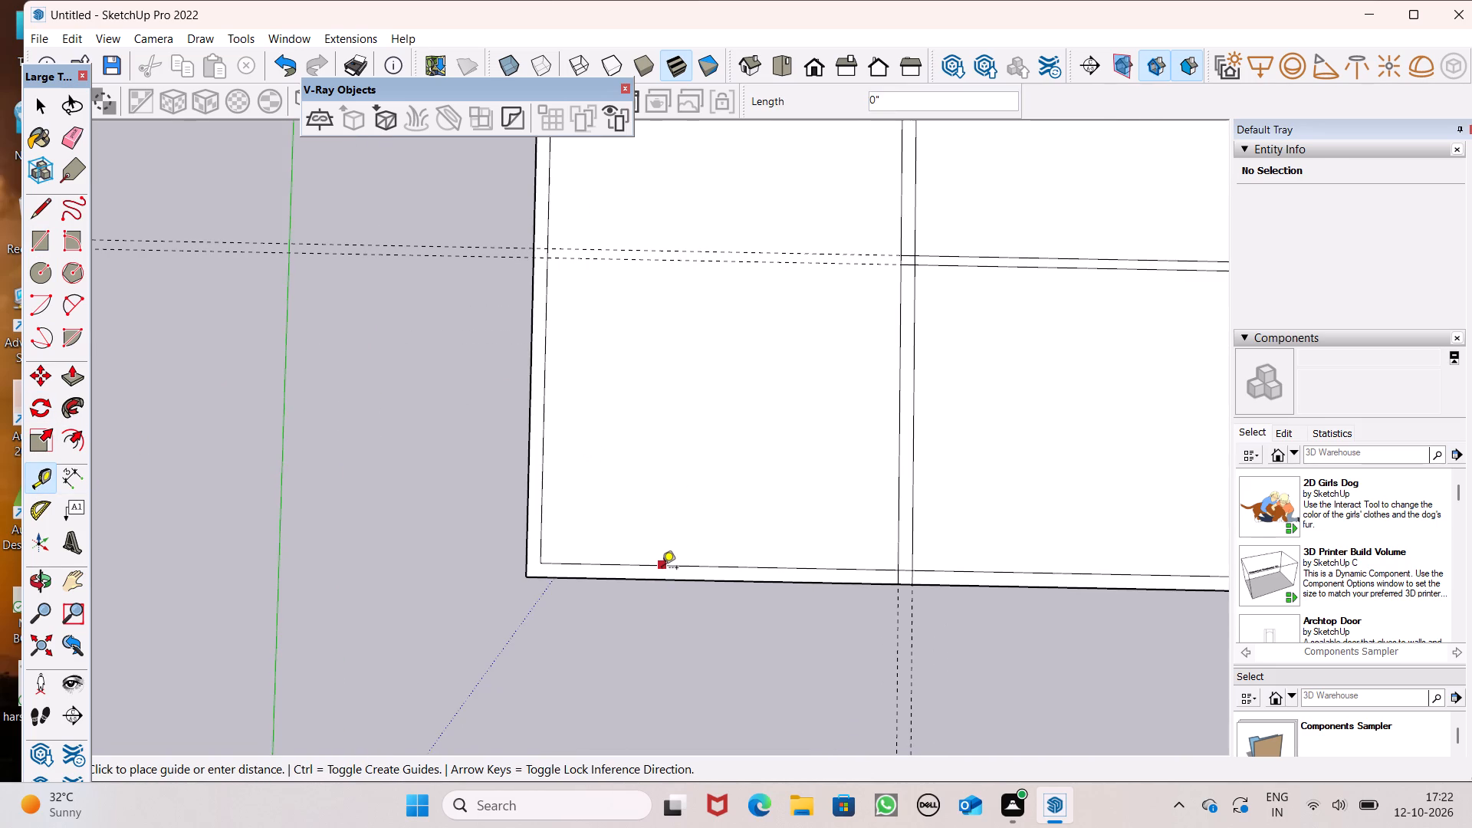
click(695, 507)
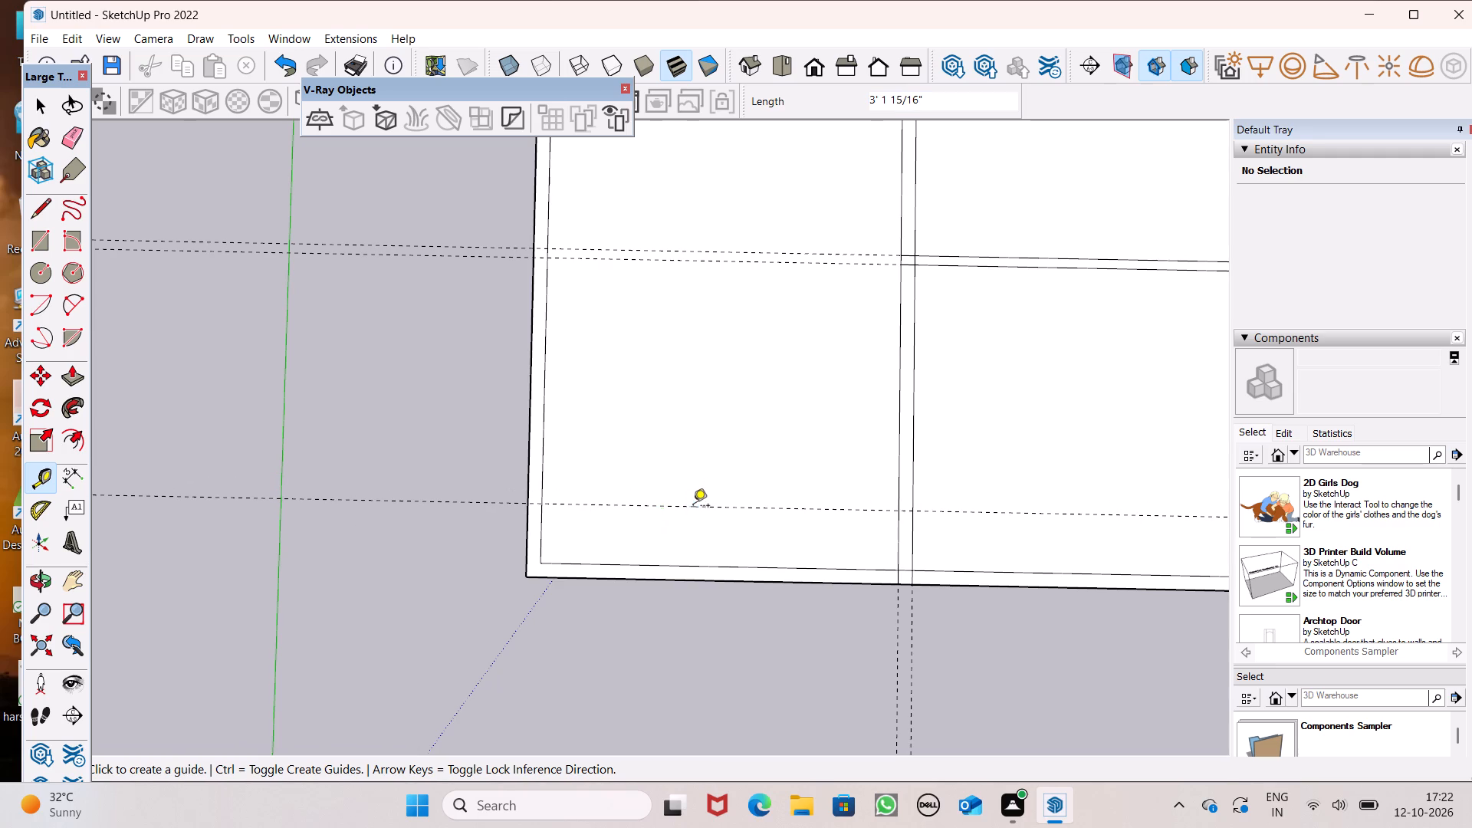
Add a second parallel crosswise guide 9" beyond the new one, farther from the slab's front edge.
click(682, 513)
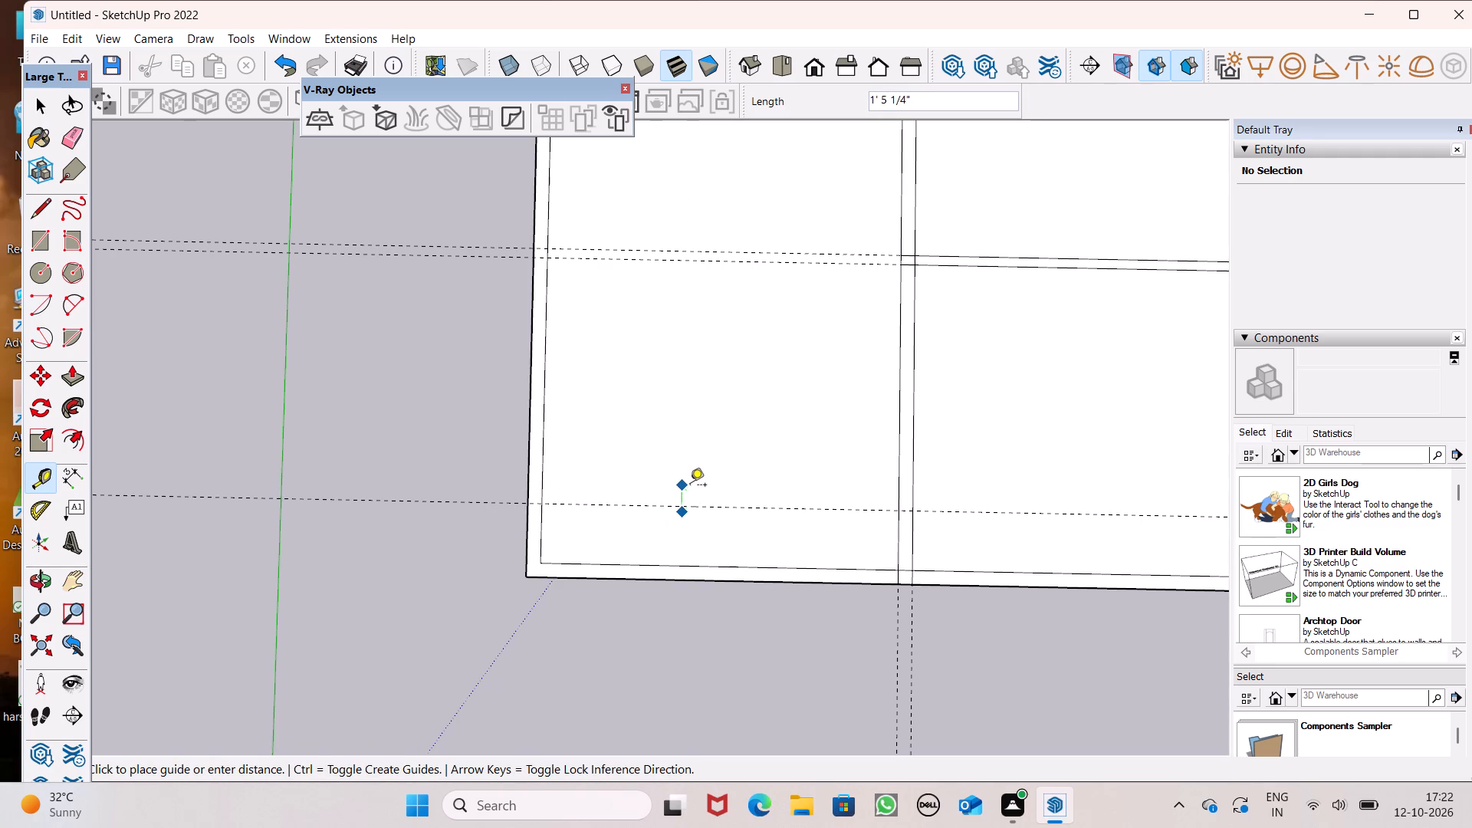
key(space)
click(45, 491)
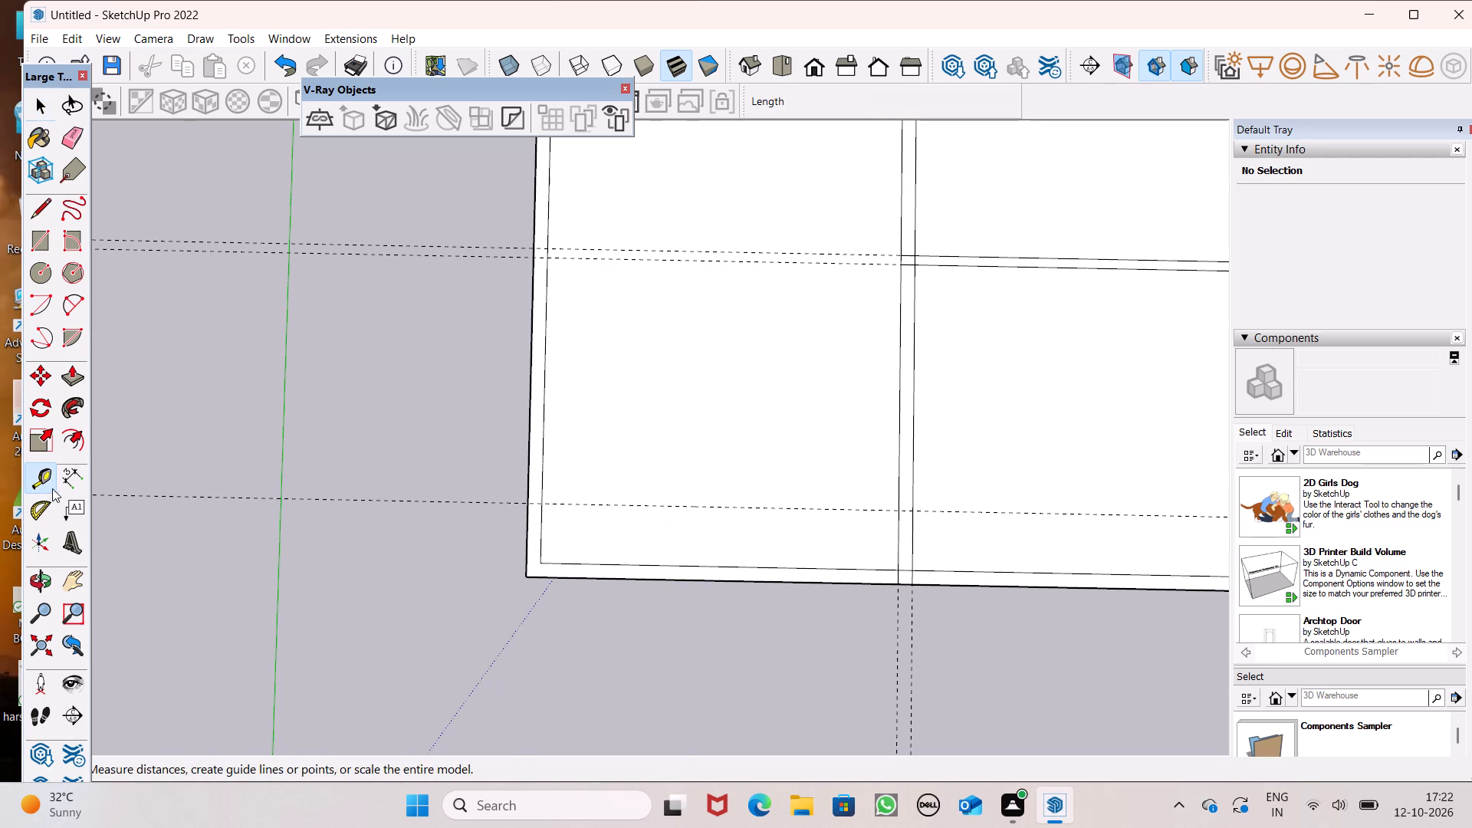
click(641, 509)
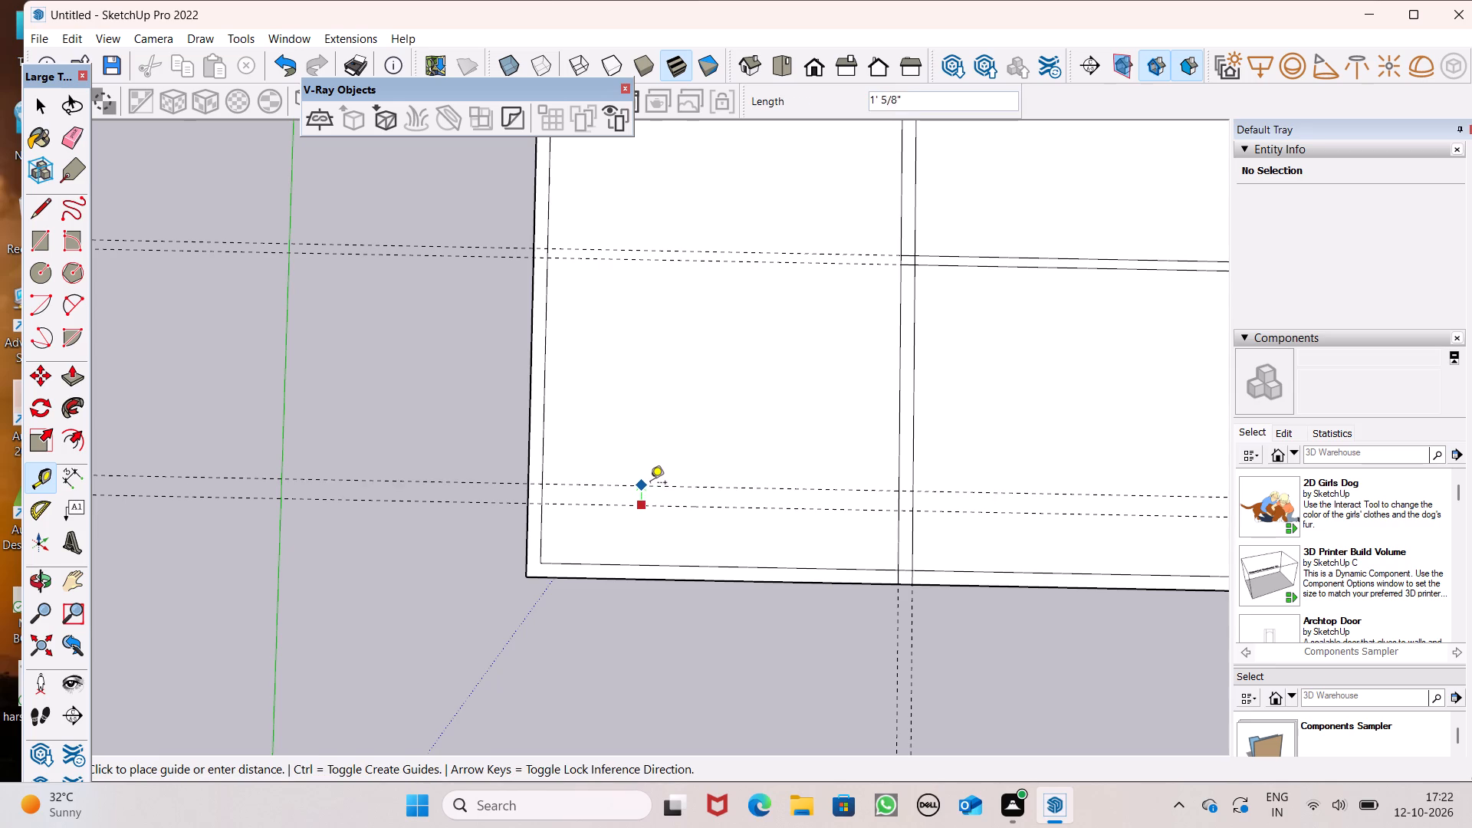
key(6)
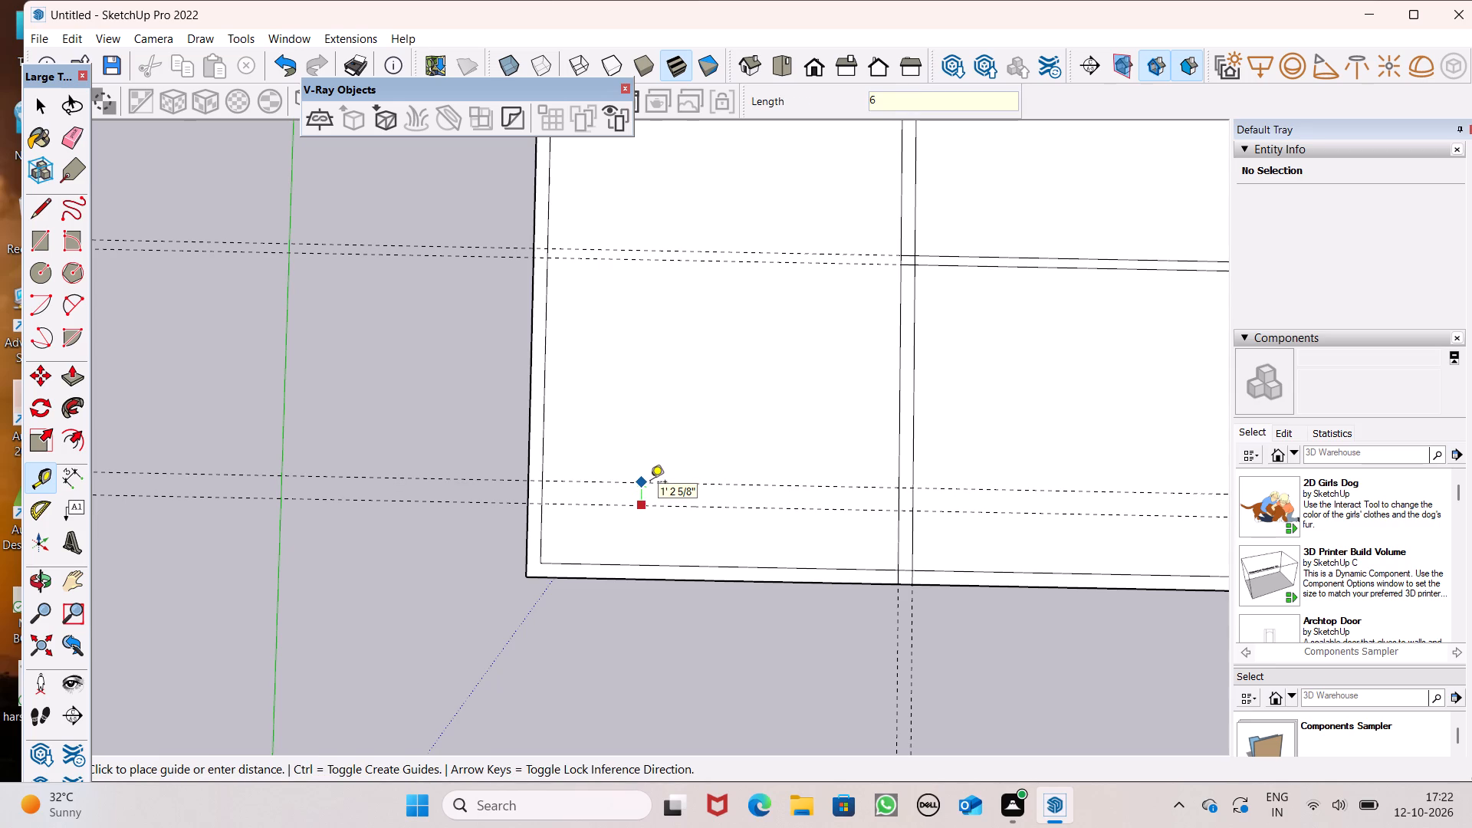
key(BackSpace)
text(9")
key(Return)
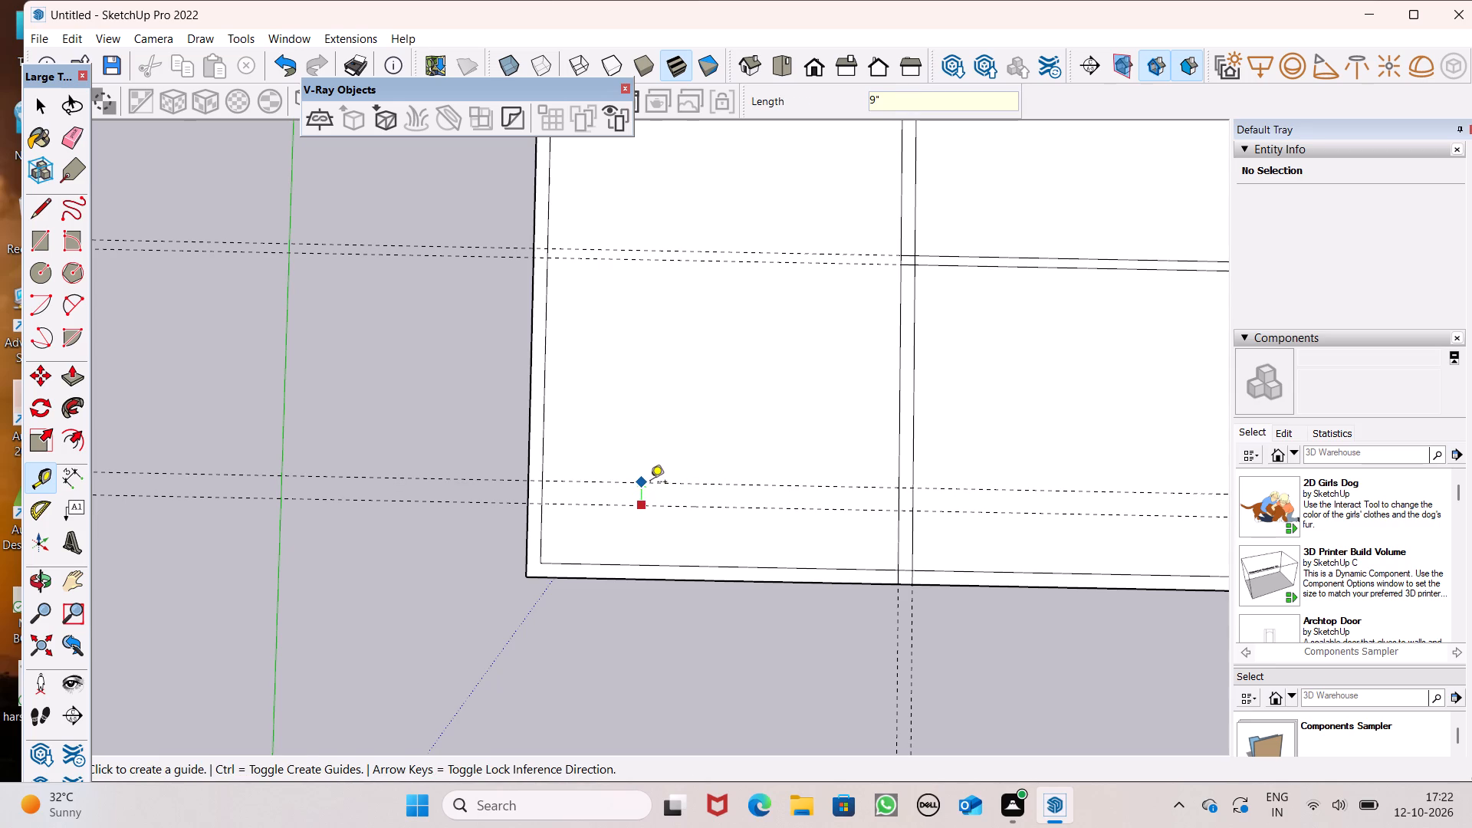
key(space)
Draw a 9" wide rectangle between the front crosswise guides, from the lengthwise partition's far line to the slab's outer edge nearer the green axis.
scroll(581, 505, down, 3)
scroll(660, 514, up, 2)
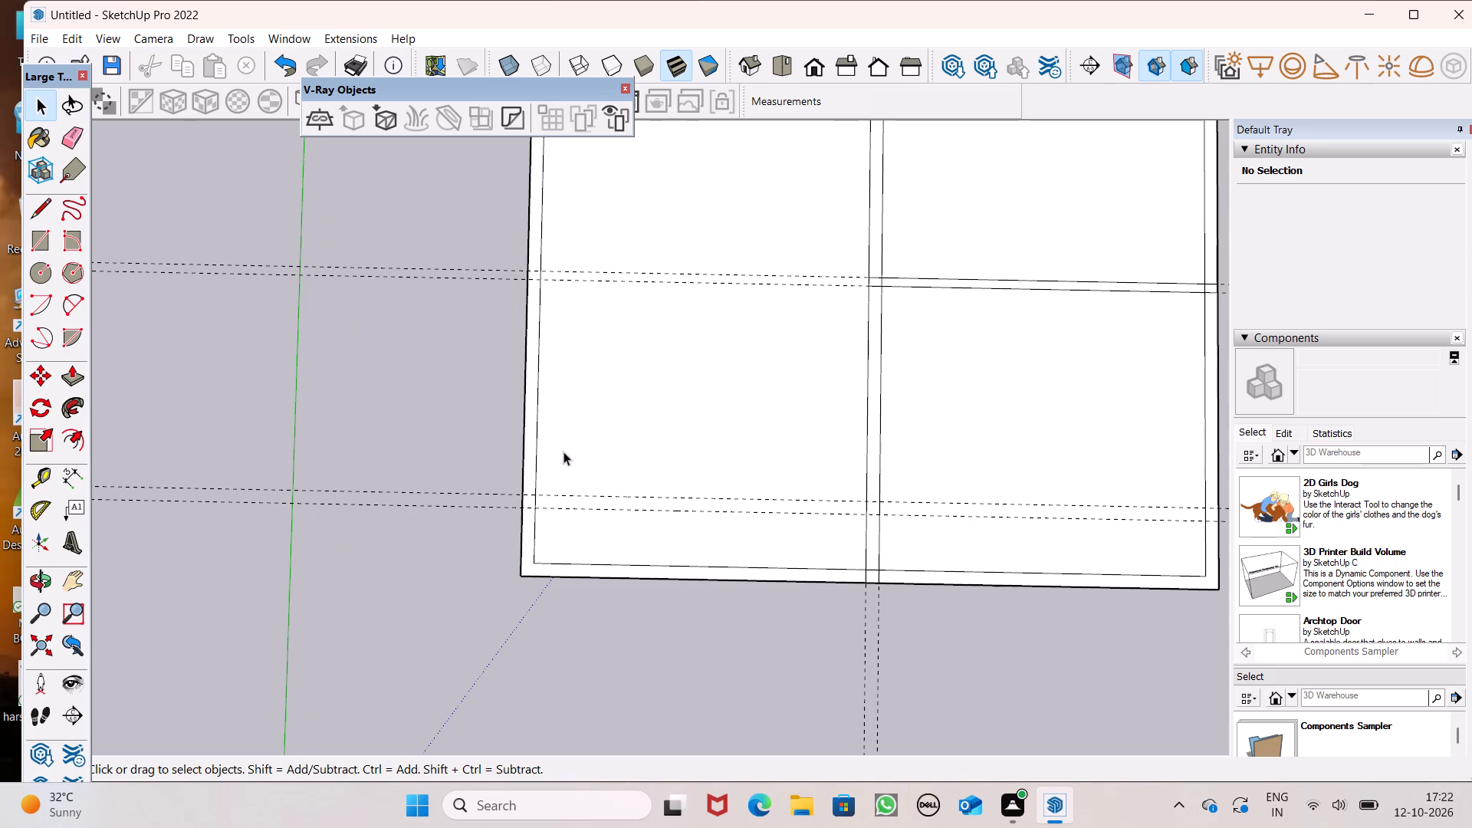
click(41, 251)
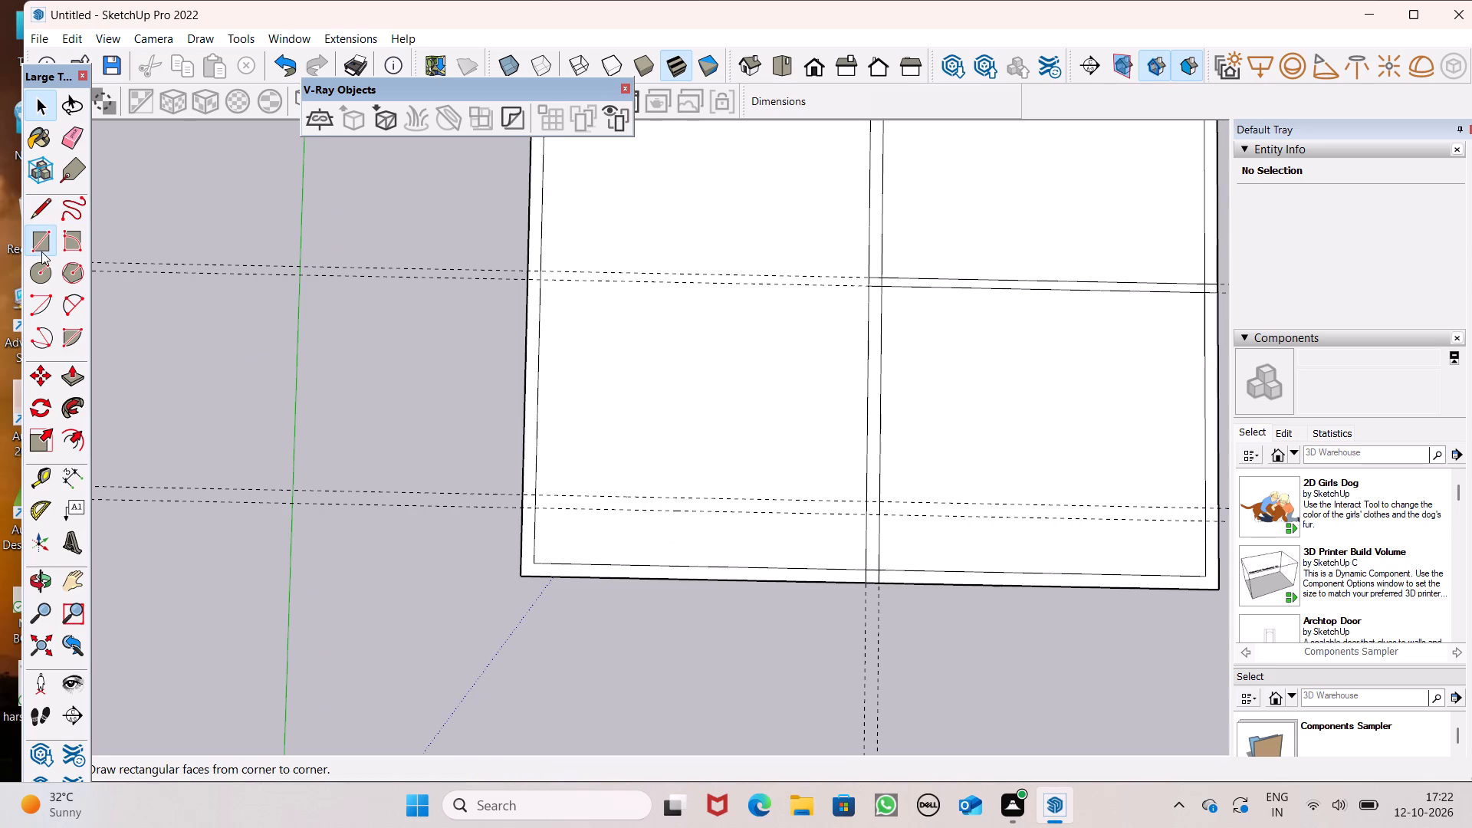
scroll(577, 595, up, 3)
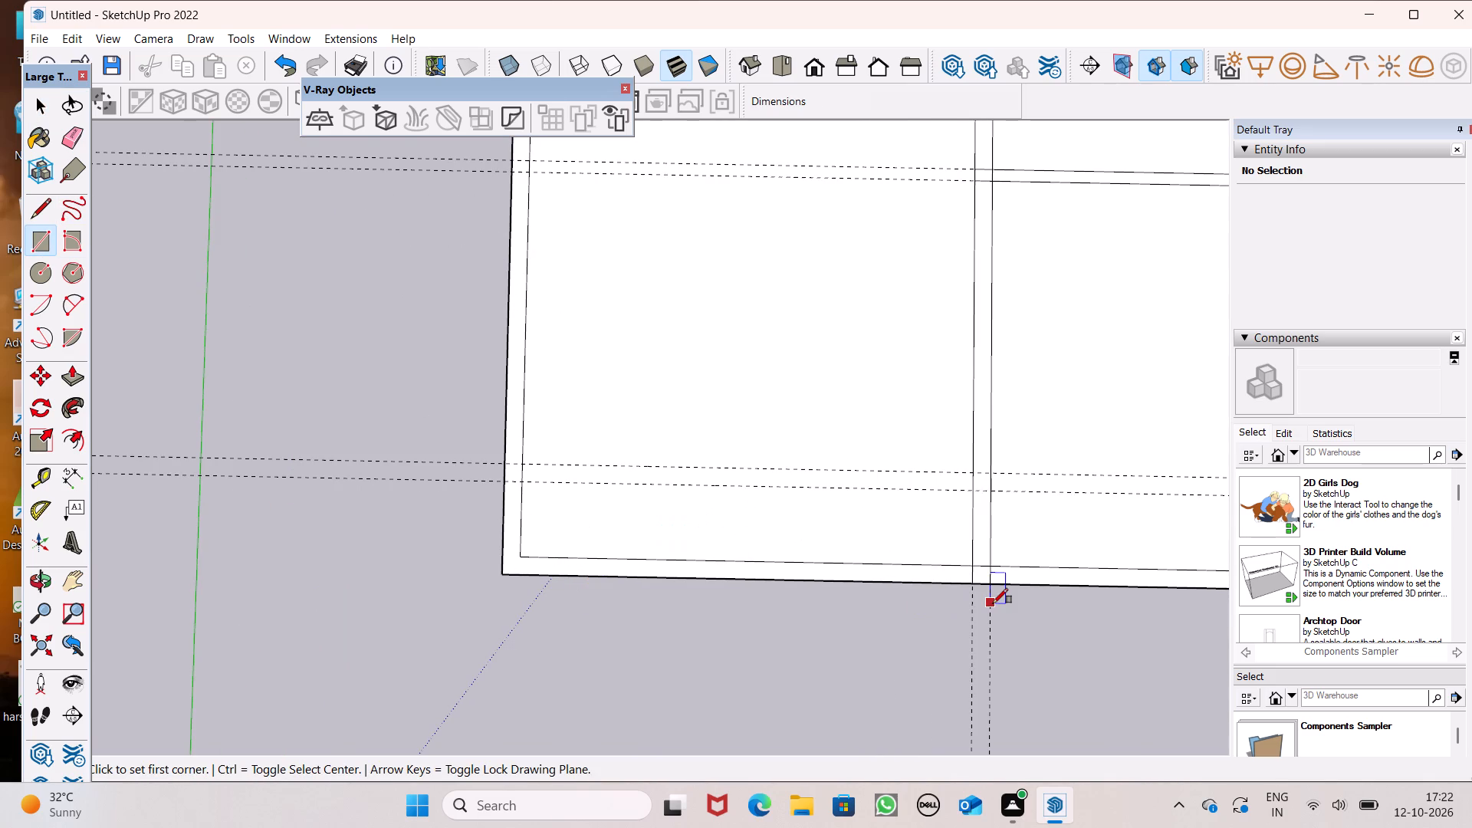
click(990, 489)
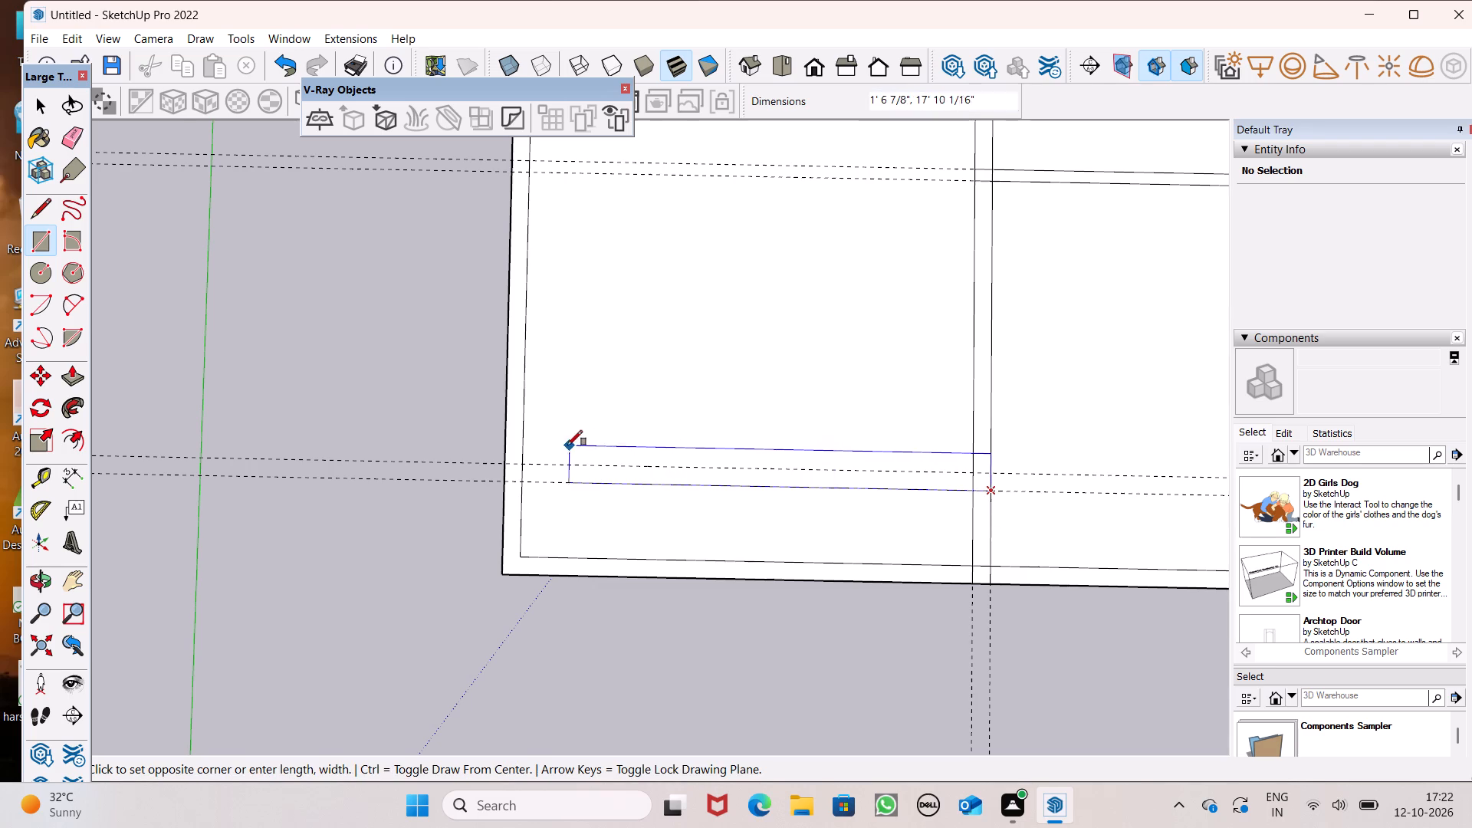
scroll(498, 475, up, 3)
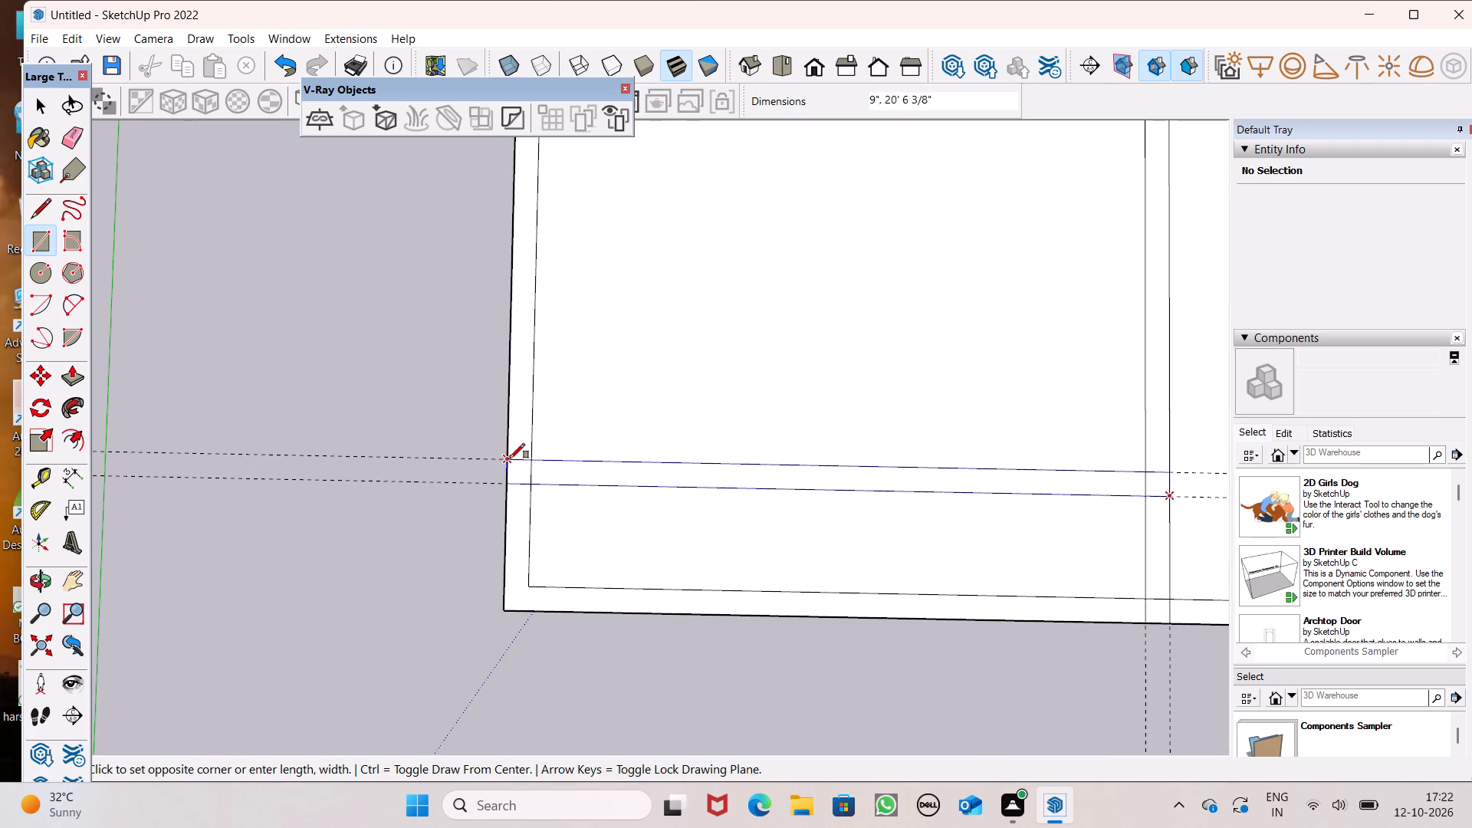
click(510, 458)
scroll(569, 429, down, 4)
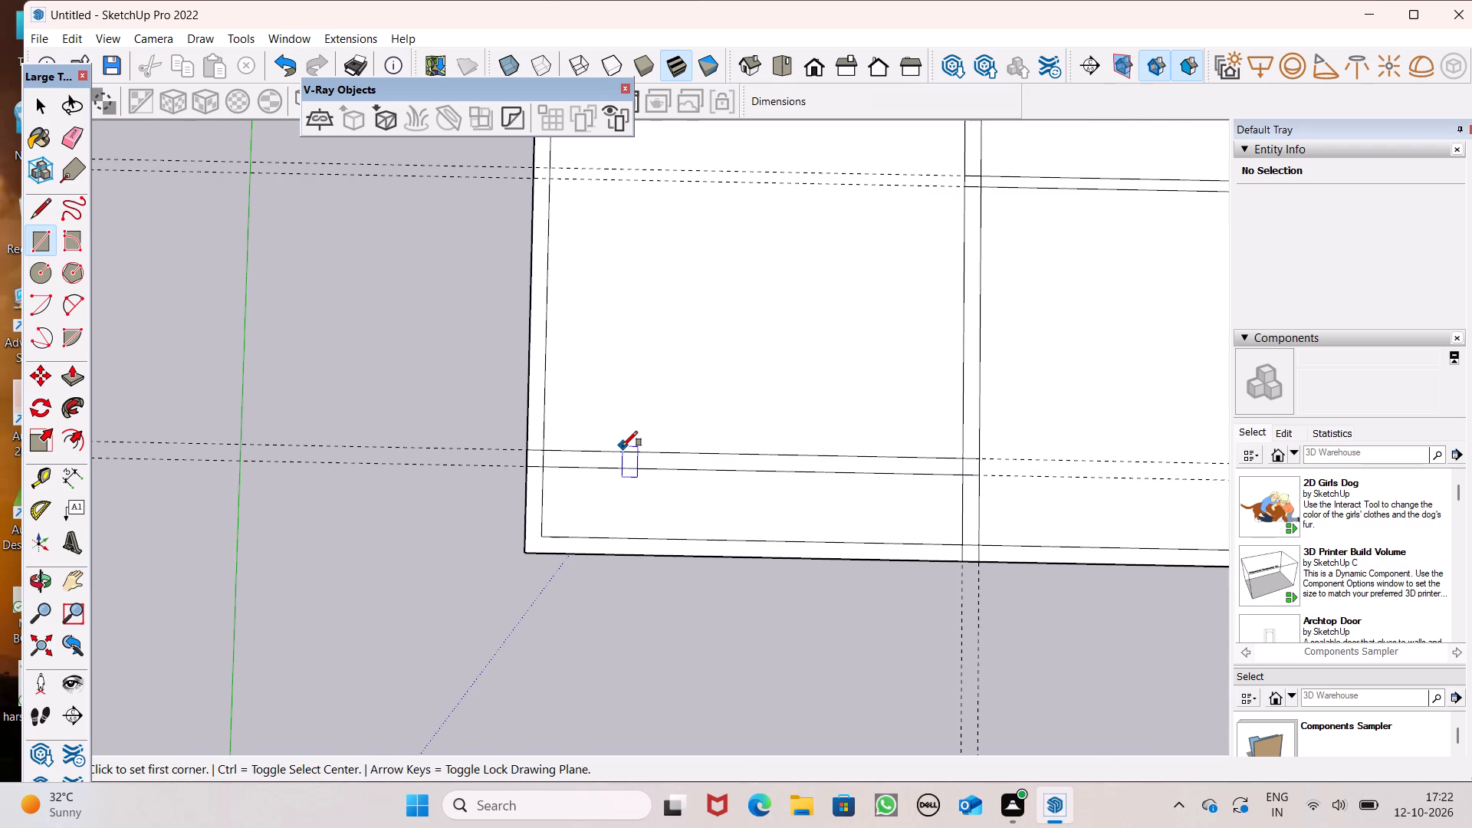
scroll(708, 539, down, 3)
key(space)
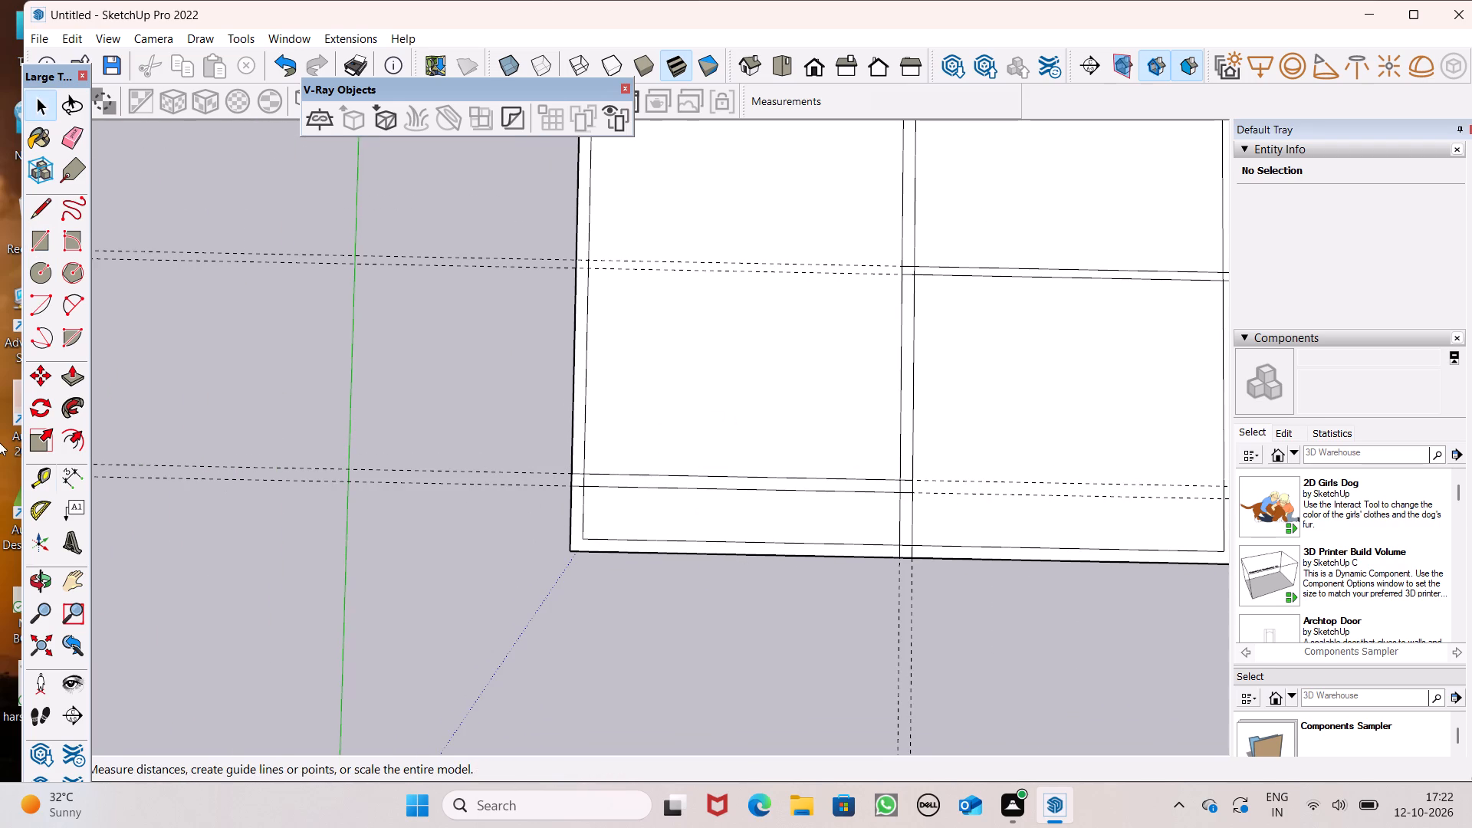
Erase the four crosswise guides, leaving the drawn partition outlines.
scroll(78, 502, down, 2)
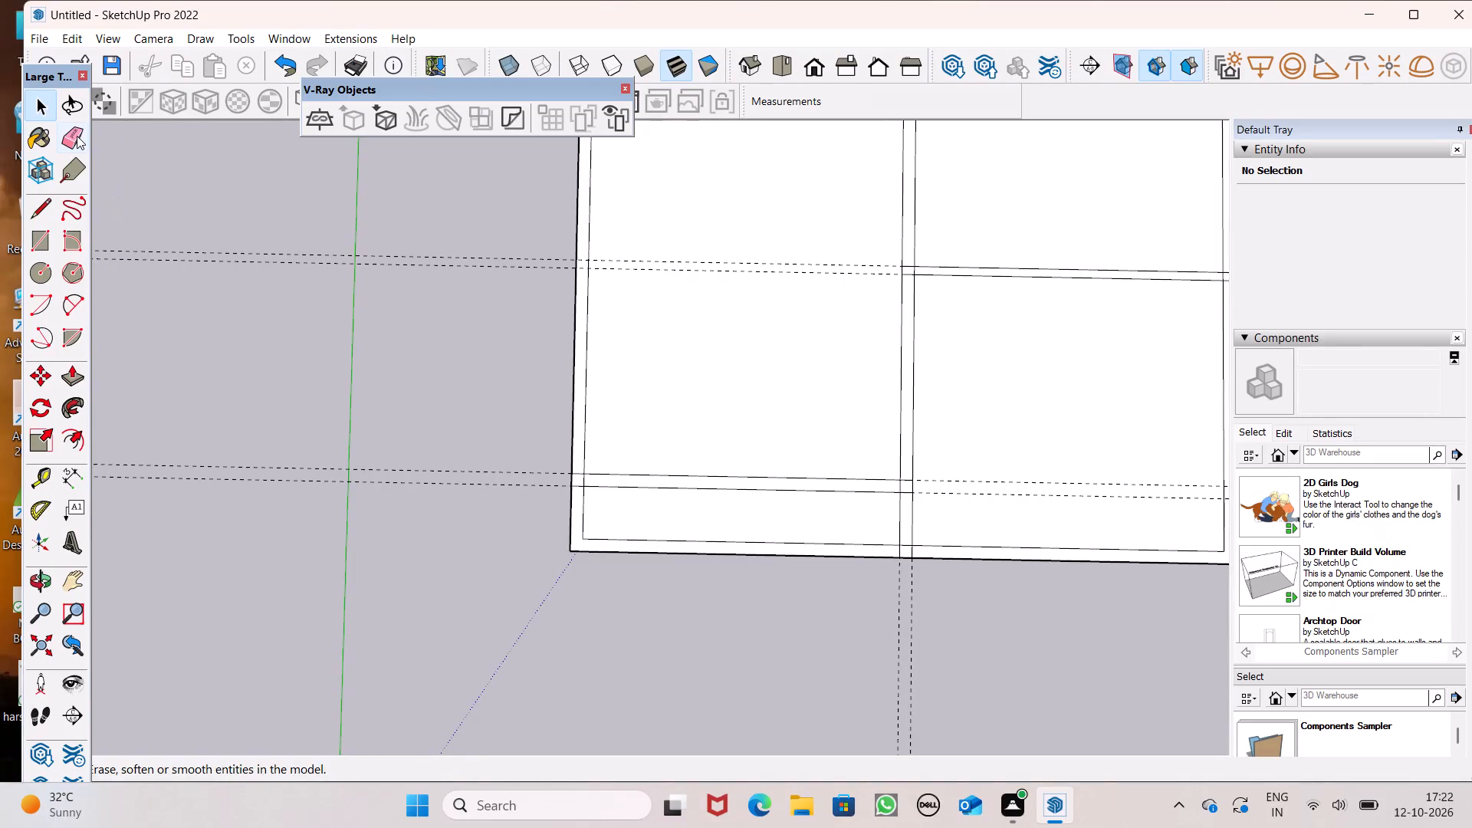
click(77, 136)
drag(333, 241, 324, 492)
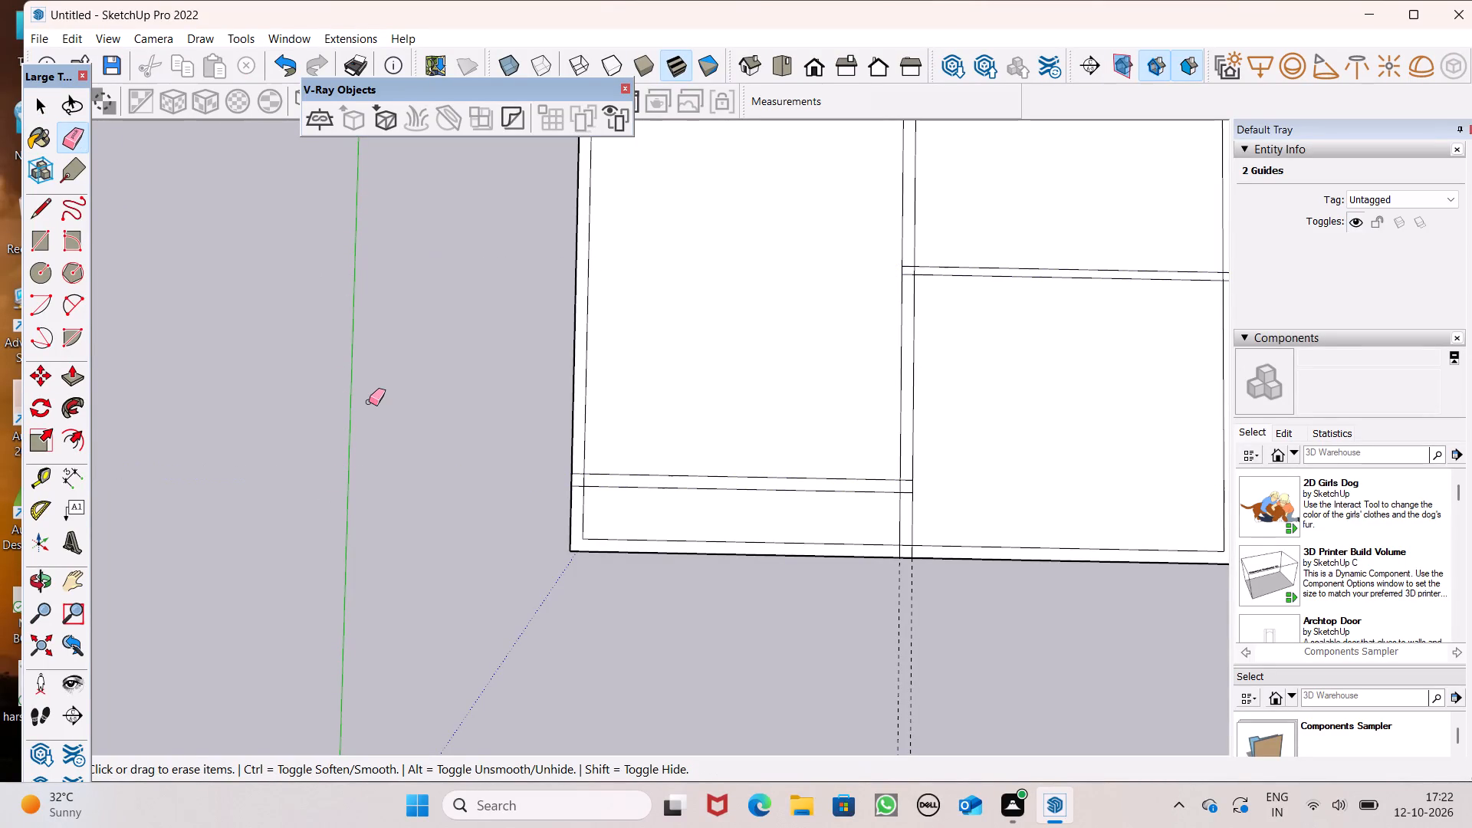
key(space)
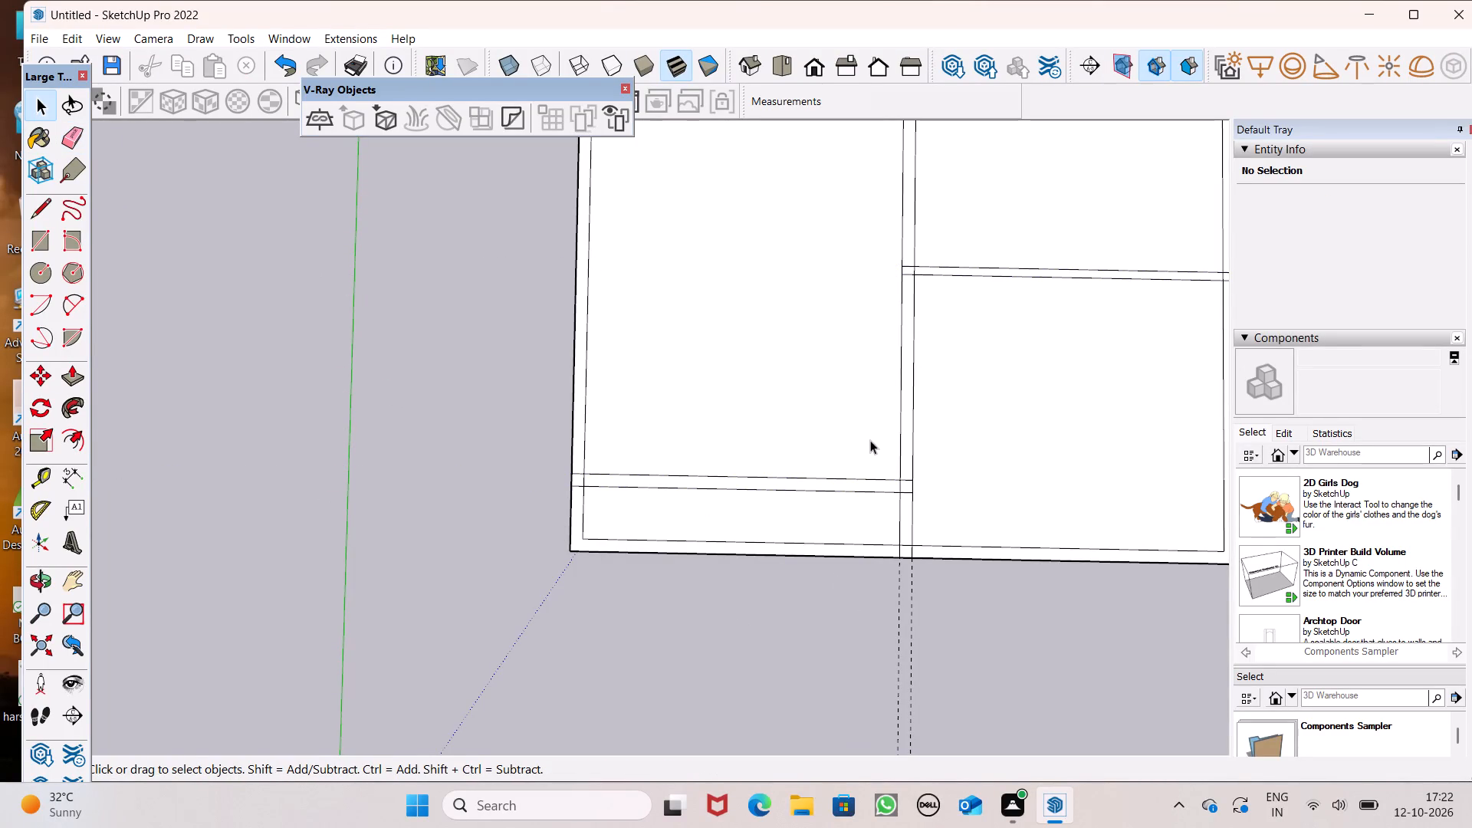
Erase the overlapping line segments and the coincident lengthwise guide where the front crosswise partition meets the lengthwise partition.
scroll(872, 439, up, 1)
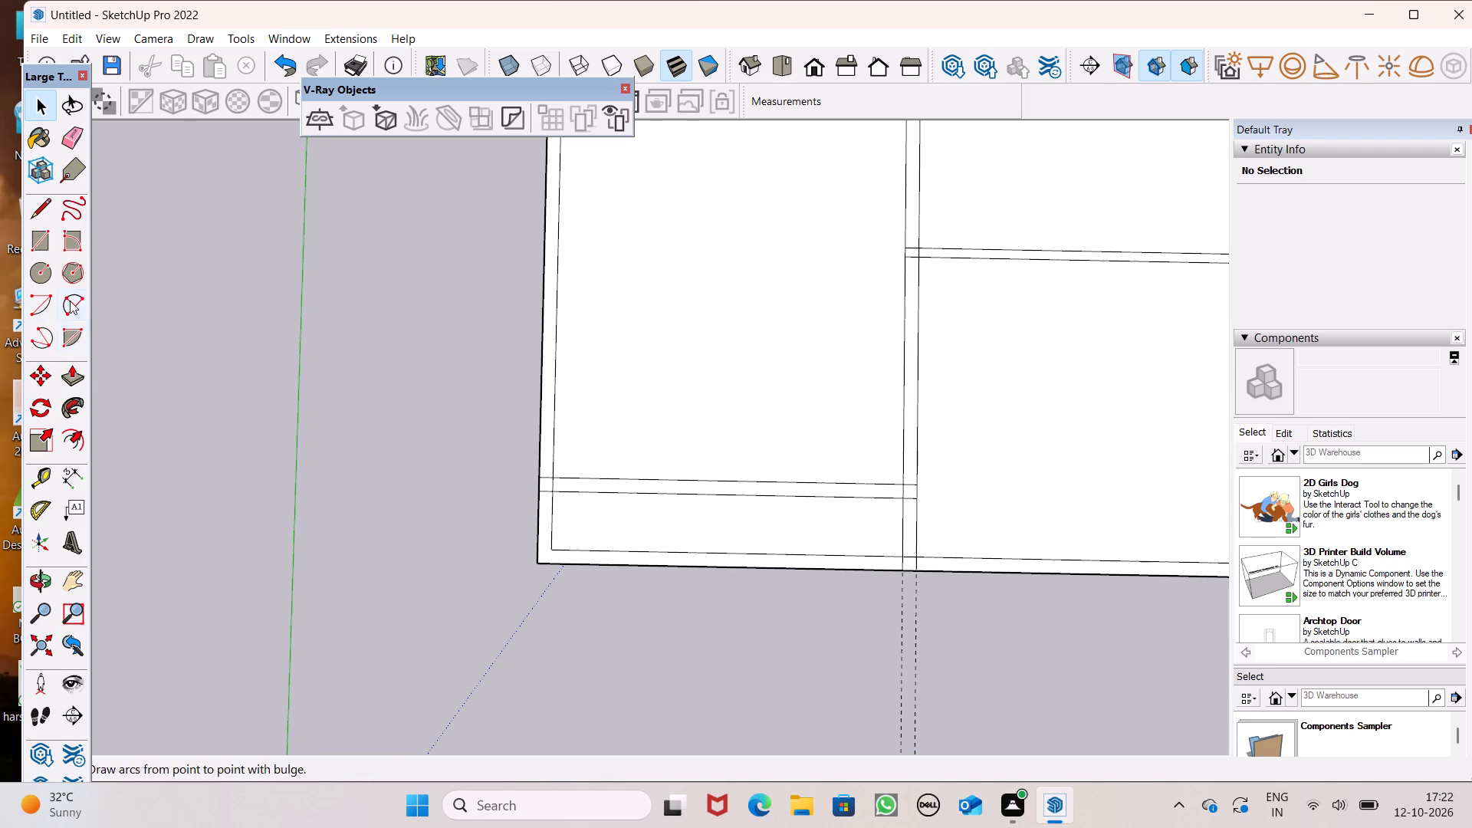
click(67, 149)
scroll(485, 472, down, 2)
scroll(781, 435, up, 6)
scroll(956, 545, up, 4)
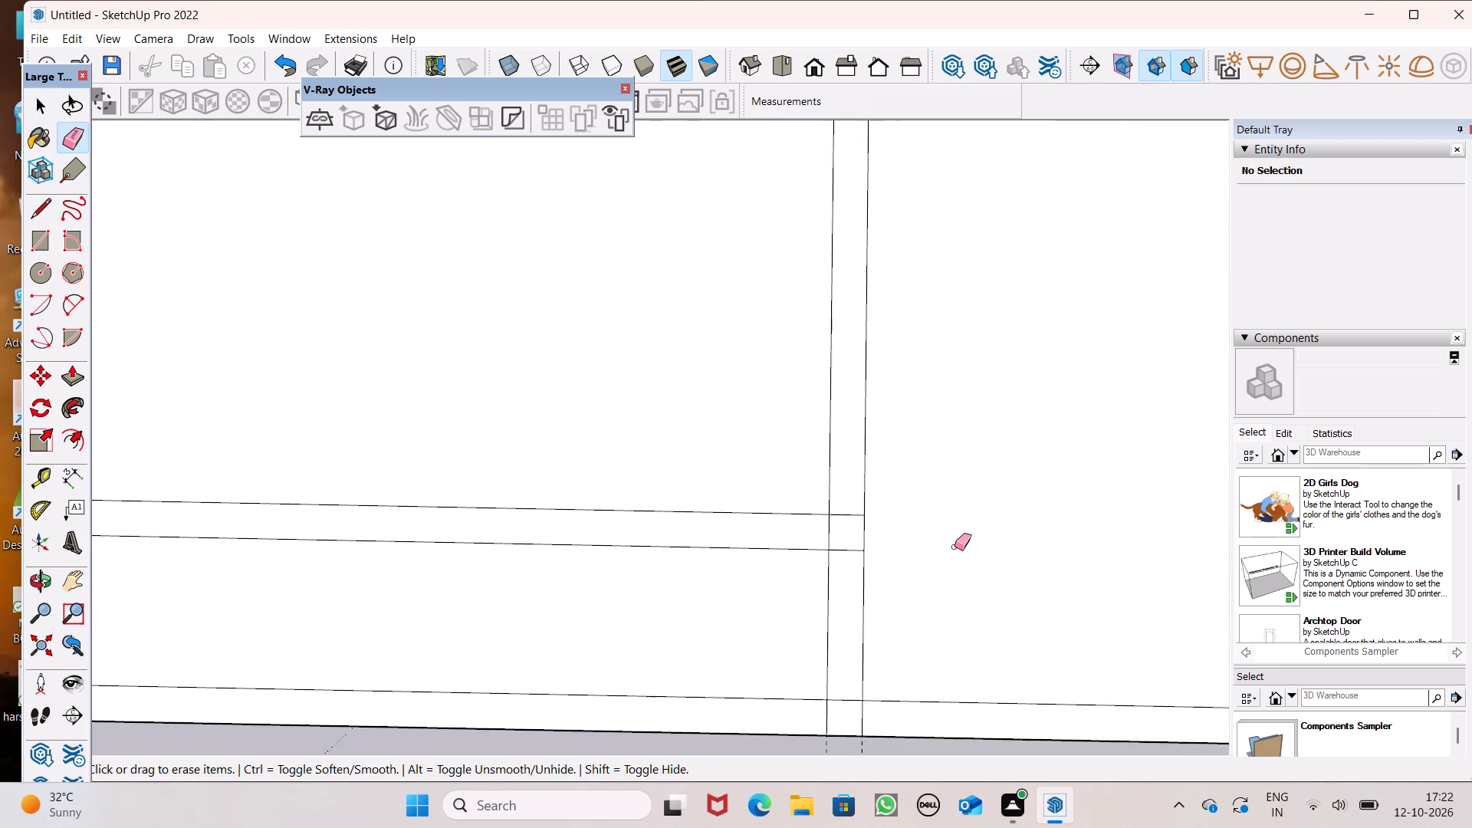
scroll(955, 547, up, 3)
scroll(819, 539, up, 4)
drag(800, 535, 830, 501)
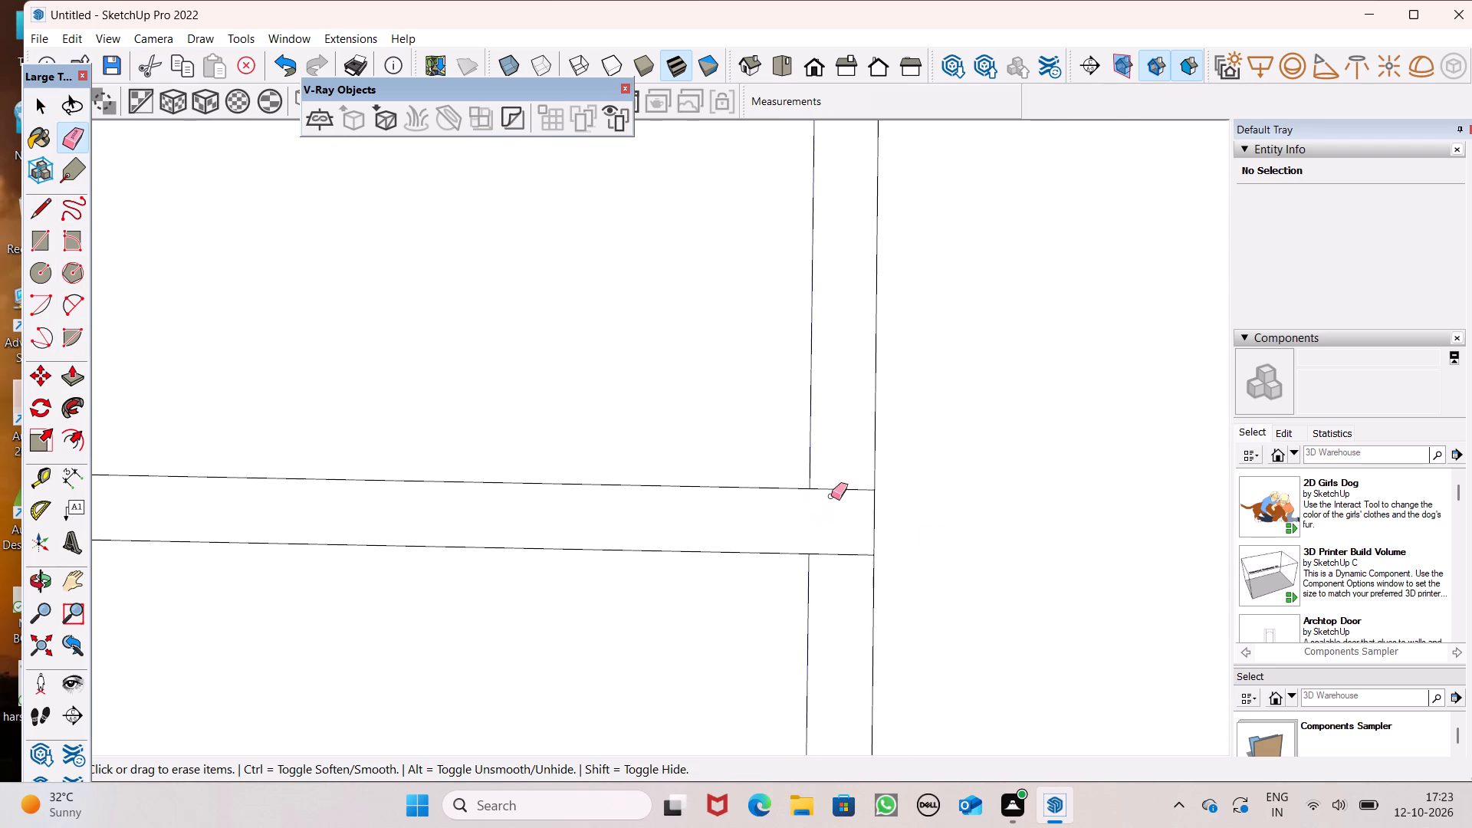
drag(831, 497, 834, 508)
drag(843, 474, 845, 488)
Erase the remaining short stub of the front partition's nearer line inside the lengthwise partition.
scroll(843, 497, down, 8)
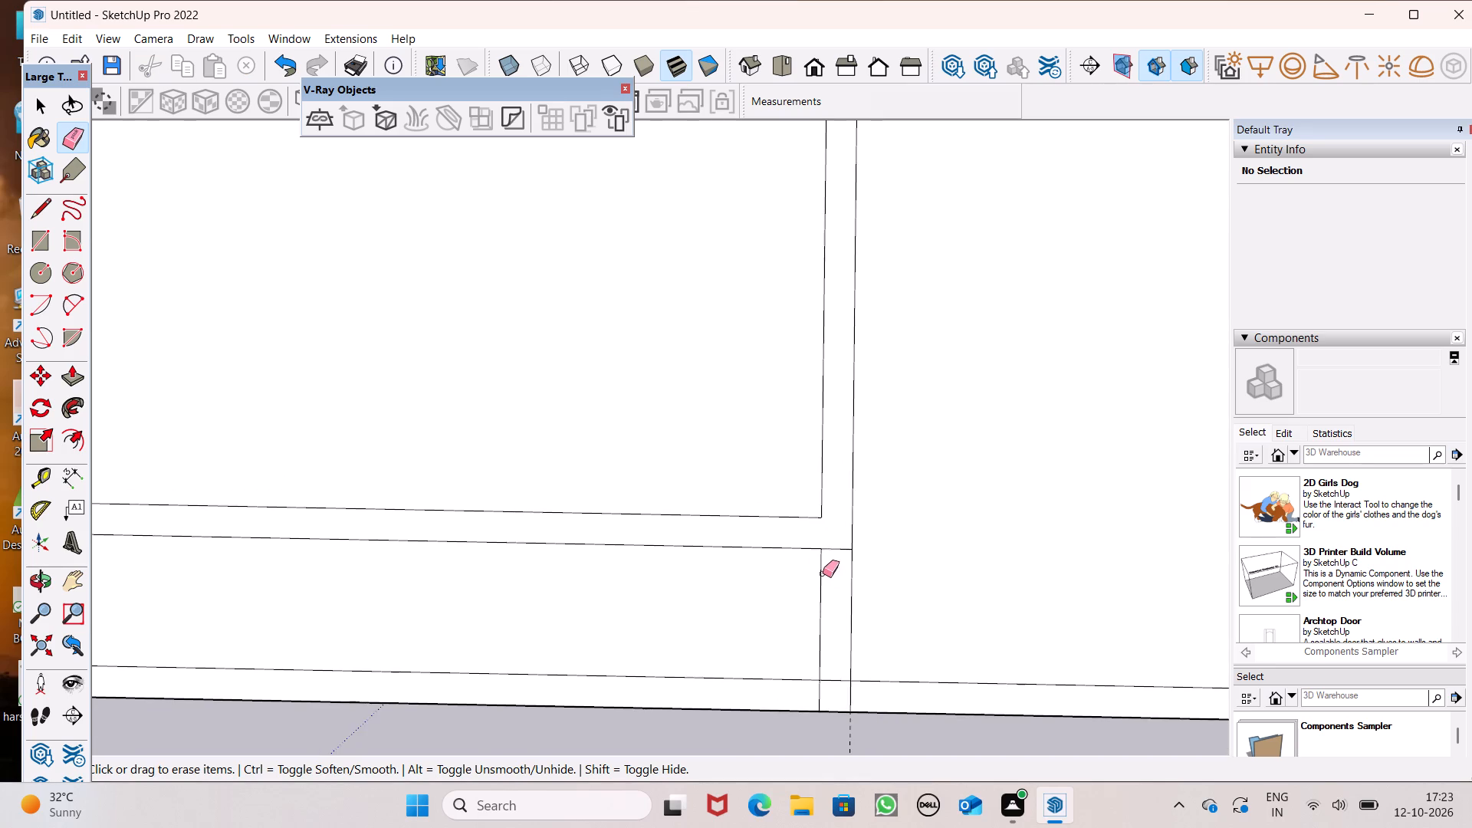
scroll(793, 579, down, 1)
scroll(578, 550, down, 9)
middle_drag(648, 595, 648, 612)
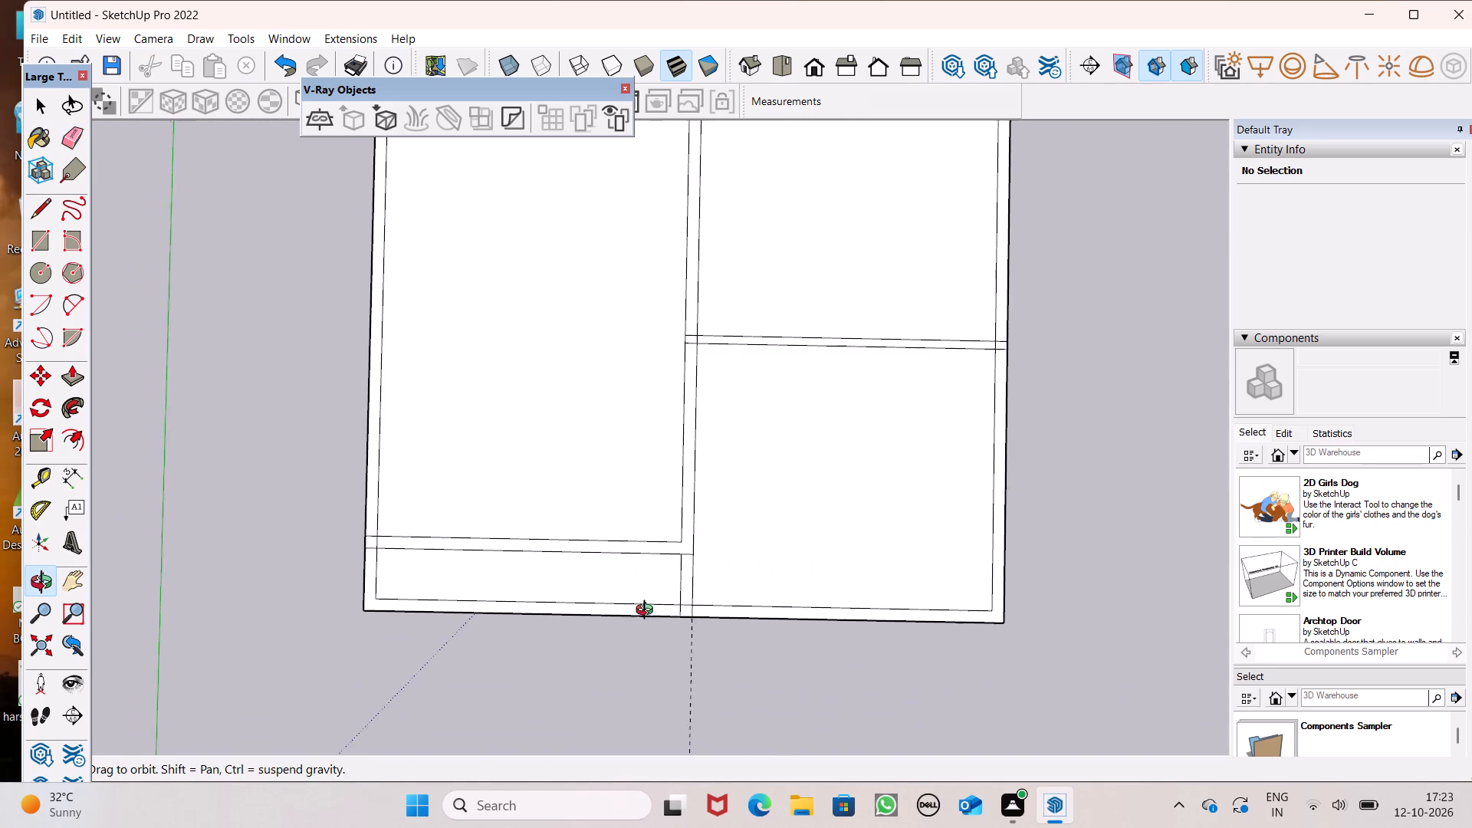
middle_drag(648, 612, 652, 642)
scroll(692, 570, up, 2)
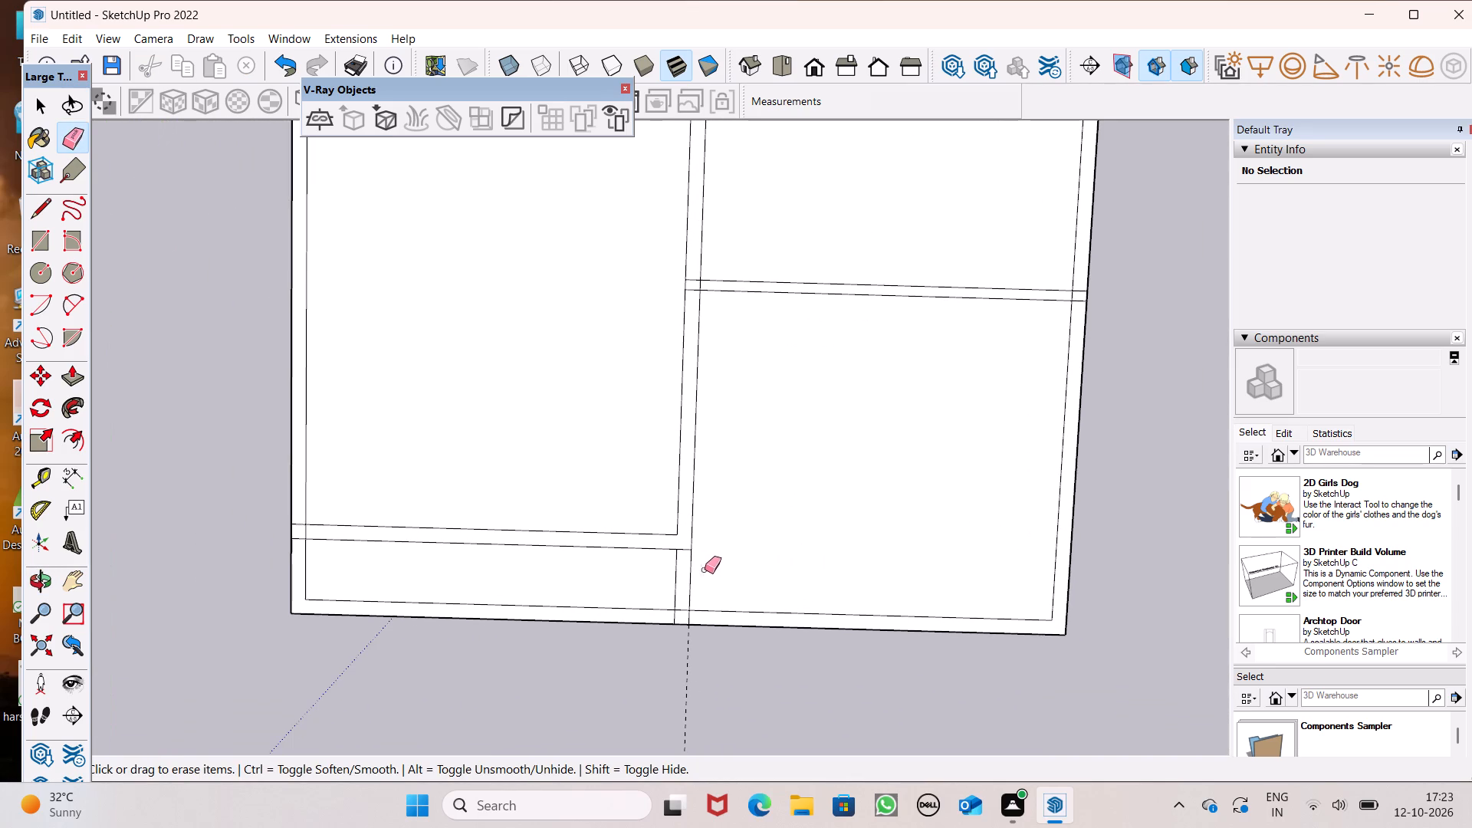
scroll(788, 624, up, 5)
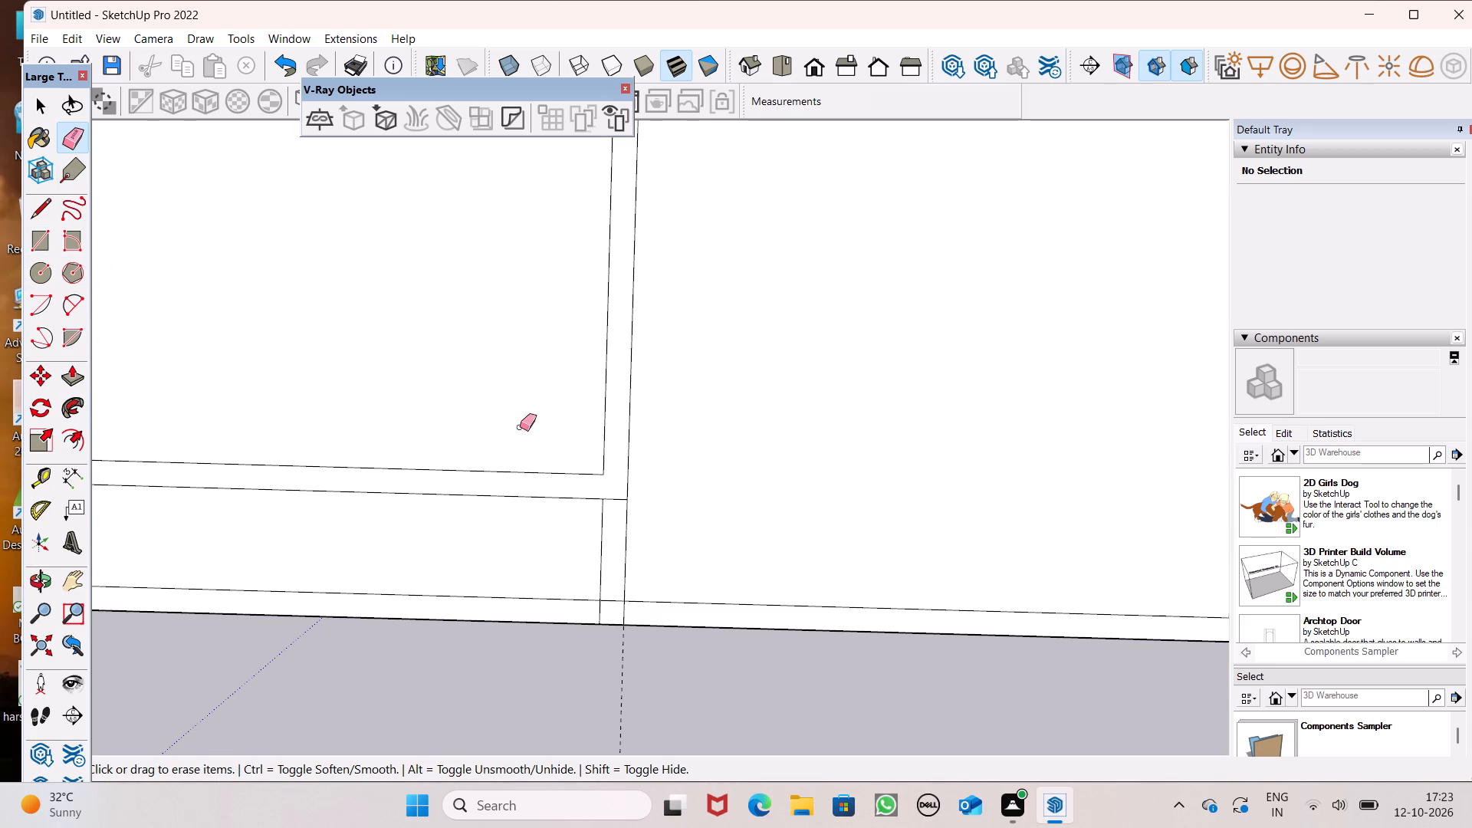
scroll(629, 541, up, 4)
drag(602, 470, 603, 482)
Erase the overlapping segments where the other crosswise partition meets the outer wall farther from the green axis.
scroll(863, 505, down, 7)
scroll(746, 609, down, 1)
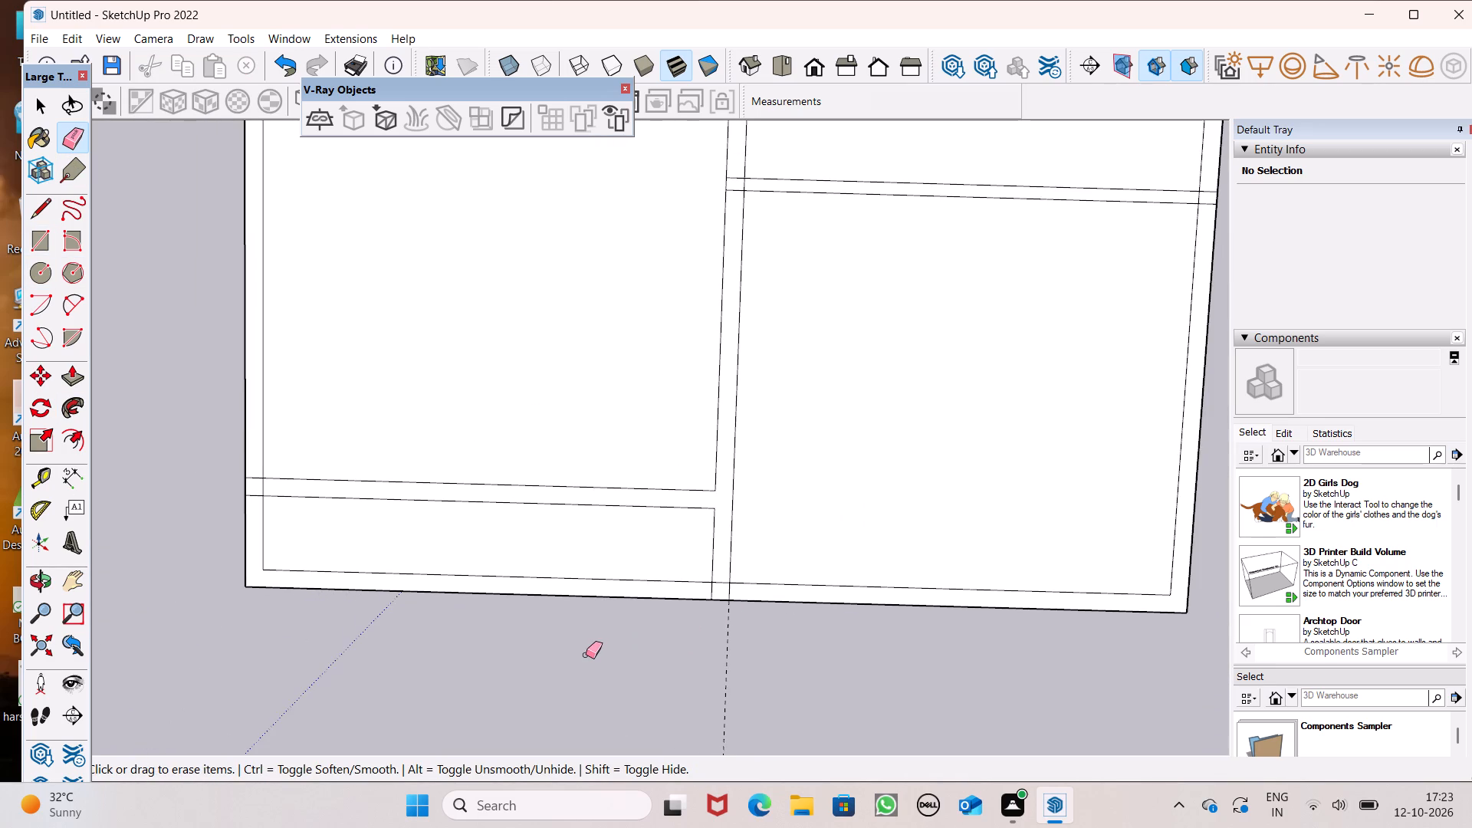
scroll(584, 655, down, 12)
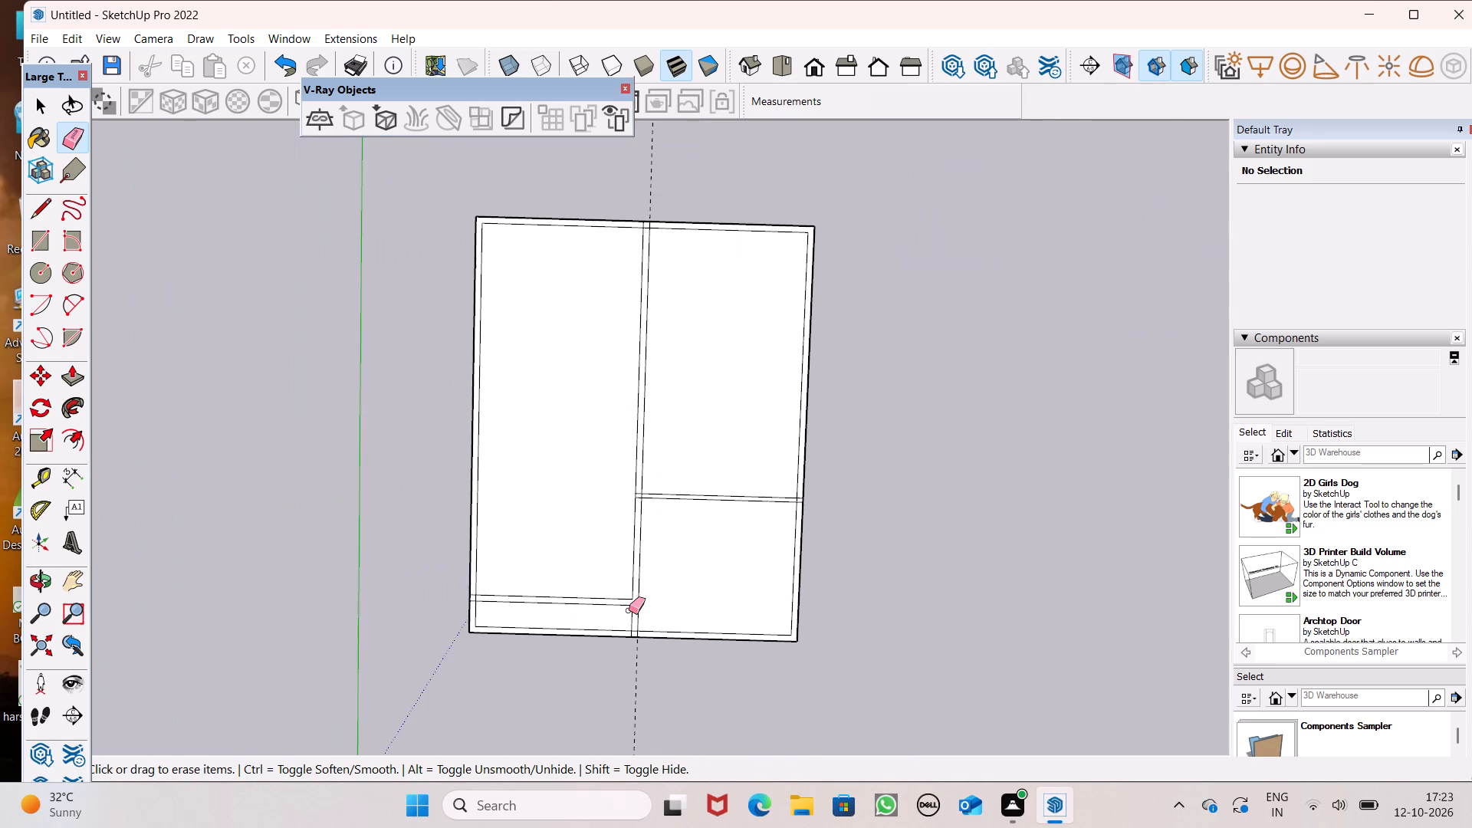
scroll(635, 617, down, 2)
scroll(684, 503, up, 8)
scroll(846, 583, down, 1)
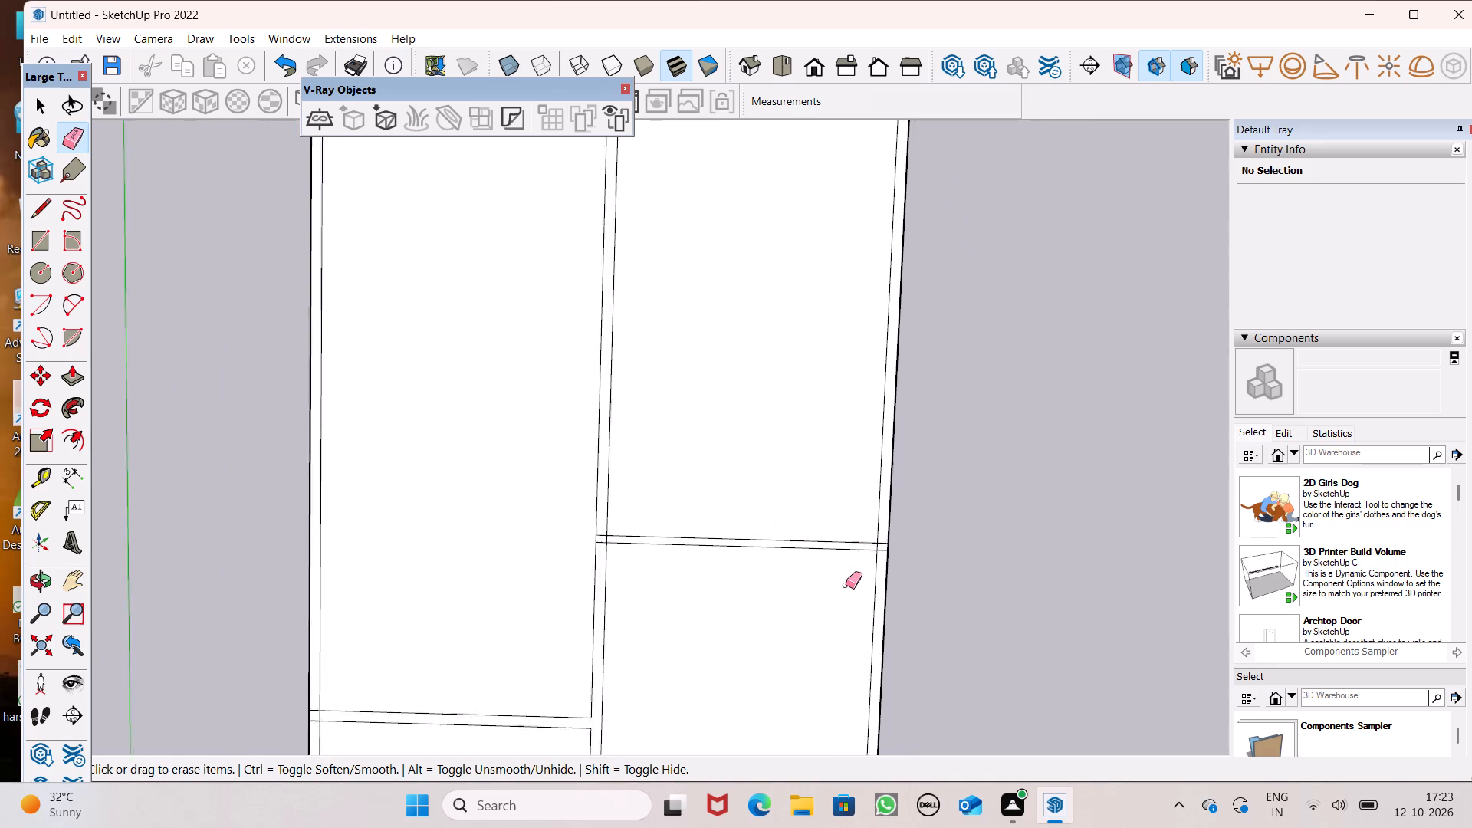
scroll(846, 585, down, 2)
scroll(838, 585, up, 3)
scroll(844, 593, down, 2)
scroll(869, 563, up, 19)
scroll(892, 547, up, 5)
drag(870, 550, 856, 554)
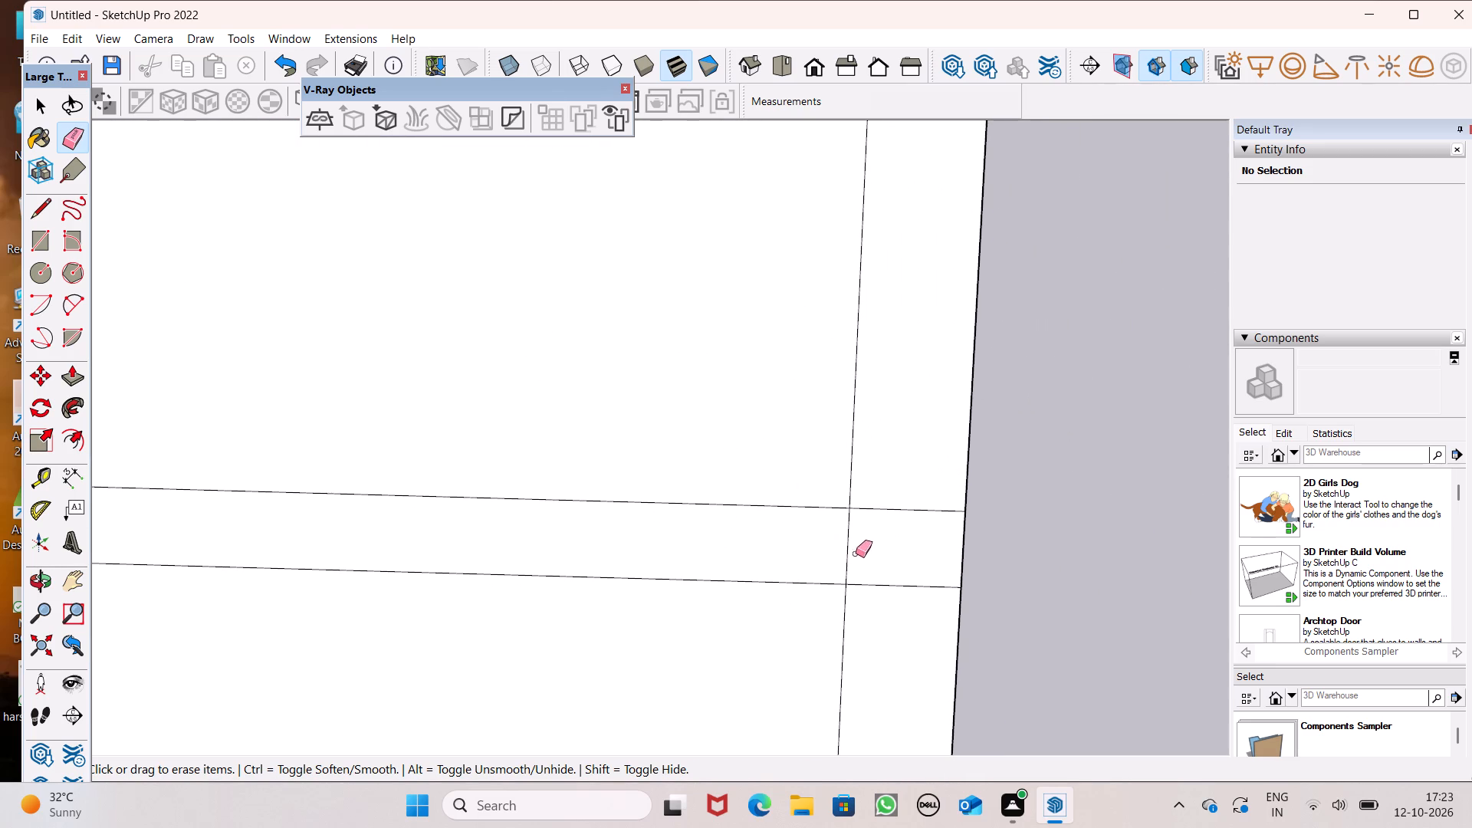
drag(856, 554, 833, 553)
drag(879, 504, 881, 512)
drag(886, 554, 886, 575)
scroll(889, 517, down, 2)
drag(879, 559, 876, 578)
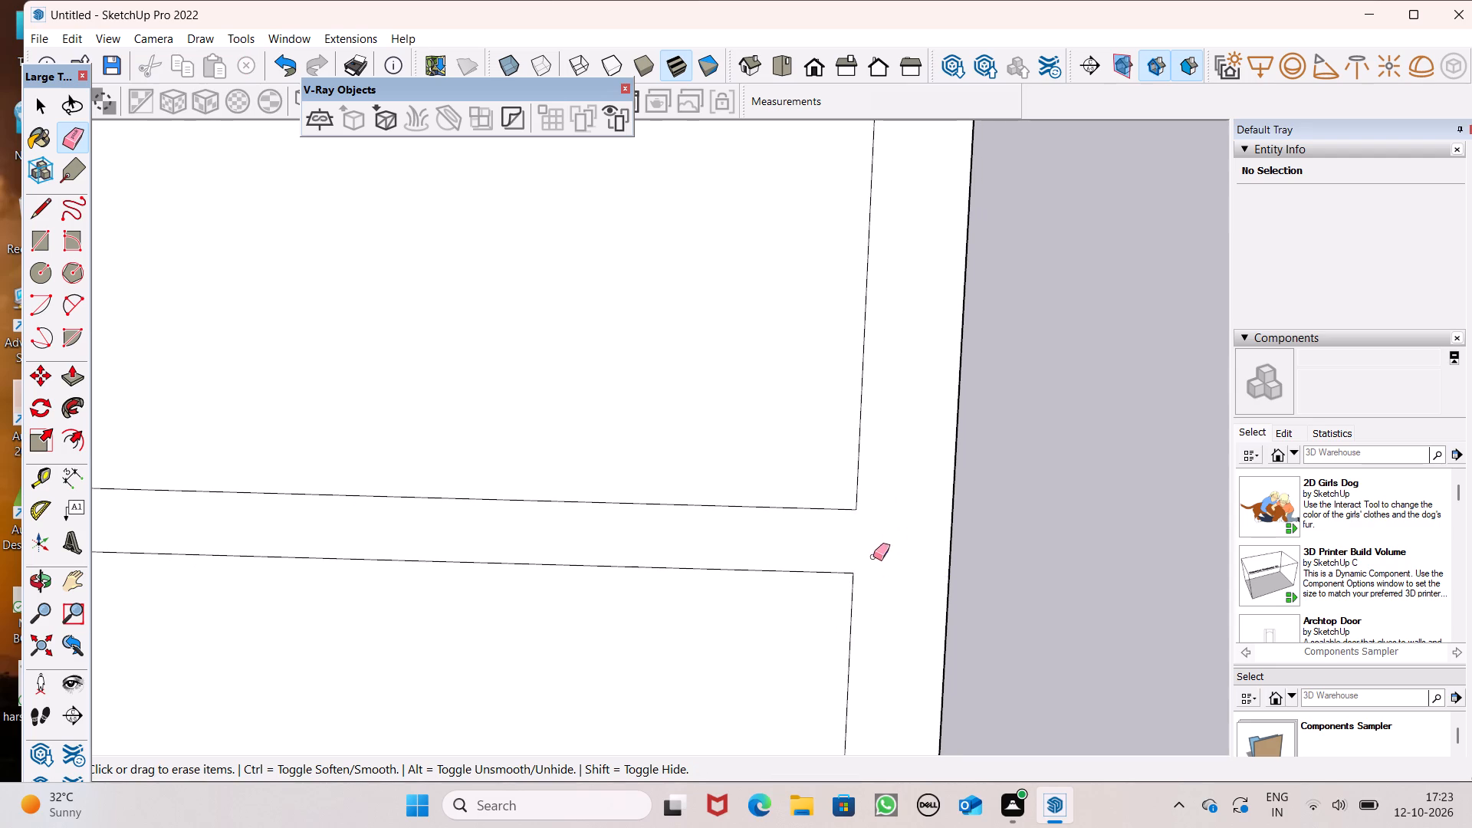
Erase the overlapping segments where that crosswise partition joins the lengthwise partition, along with the remaining lengthwise guide.
scroll(908, 523, down, 11)
scroll(930, 459, down, 4)
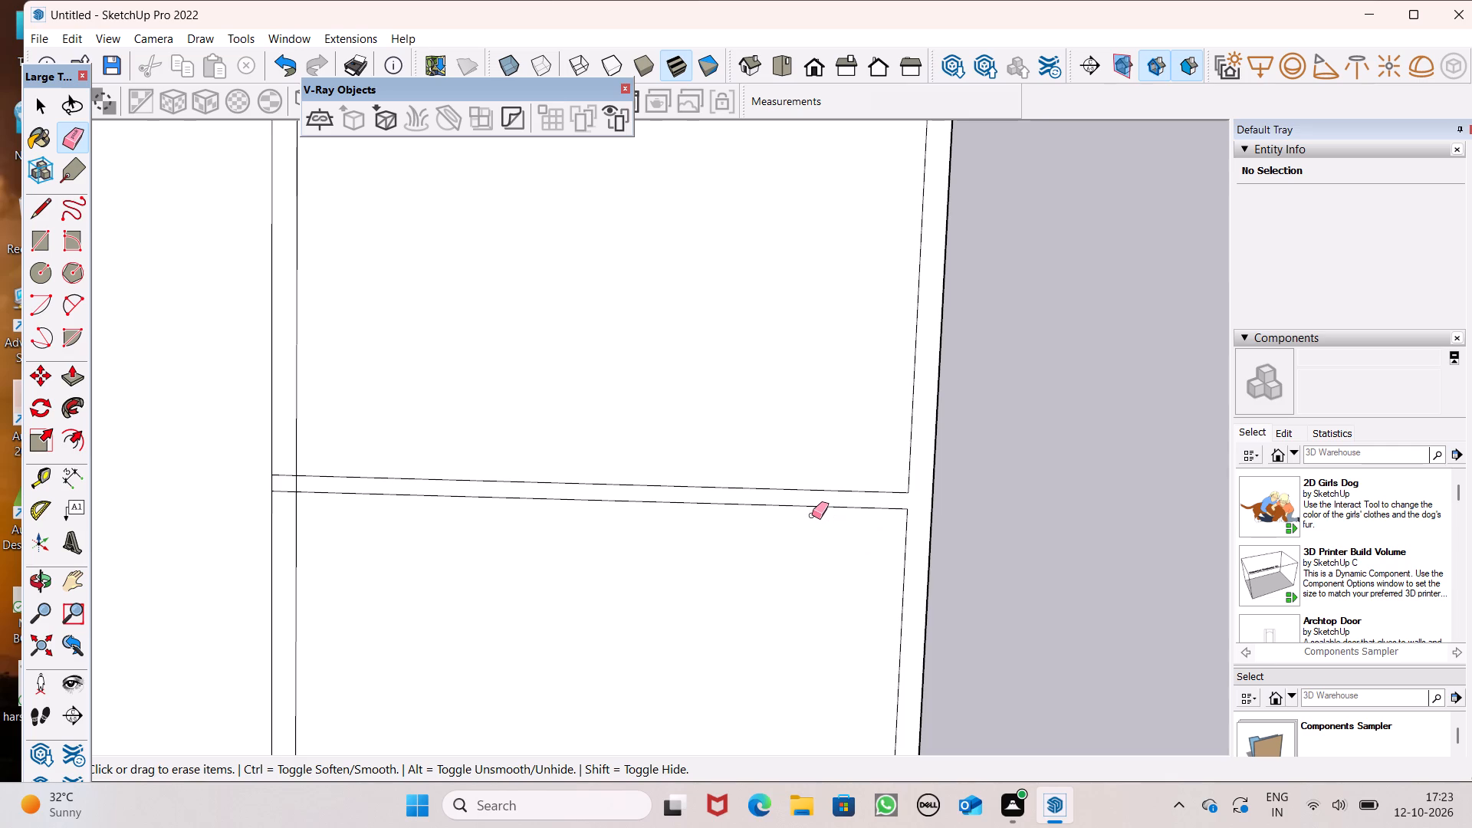
scroll(892, 458, down, 4)
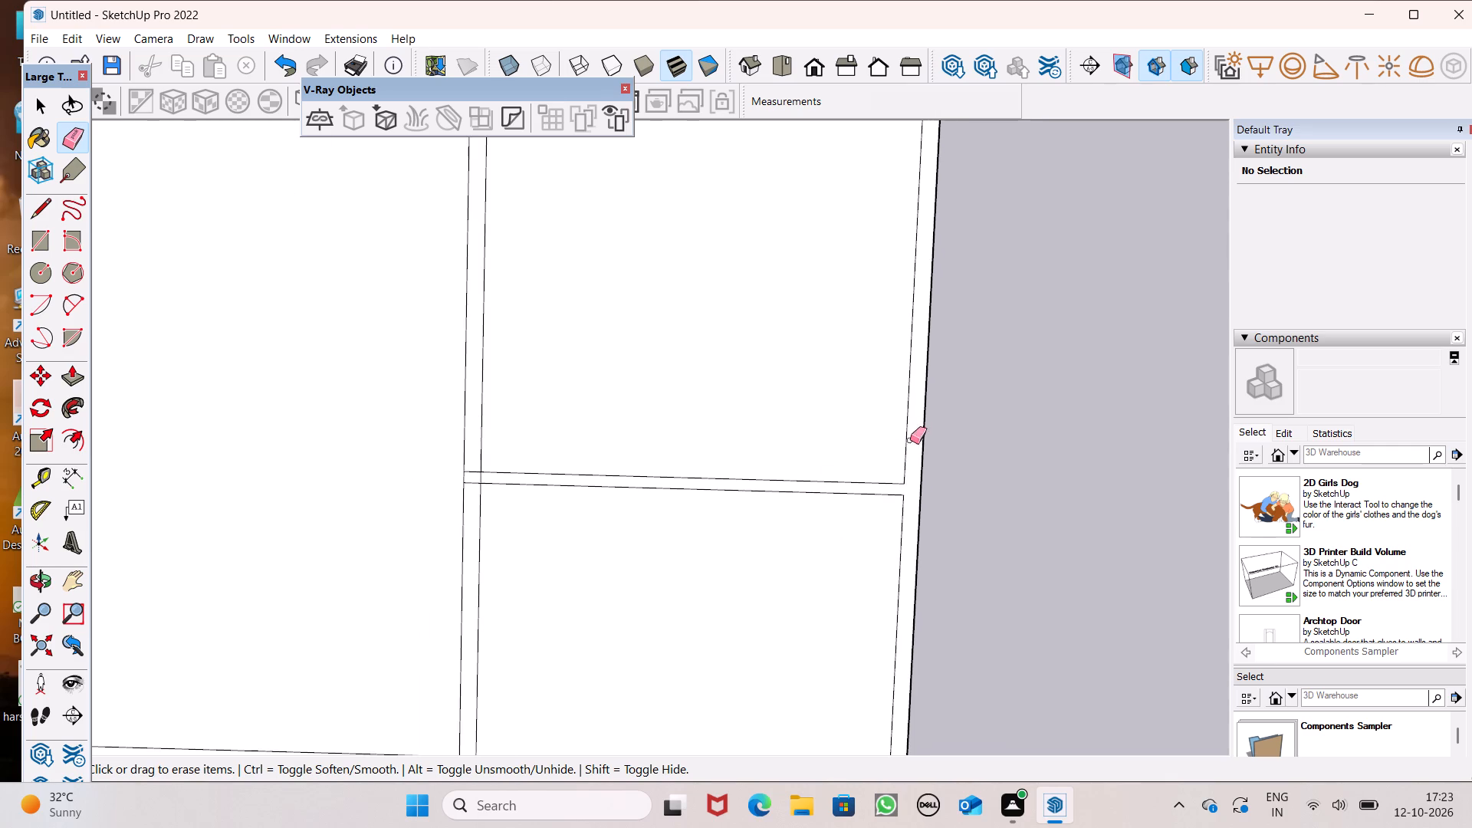
scroll(913, 436, down, 11)
middle_drag(902, 472, 860, 392)
scroll(734, 488, up, 4)
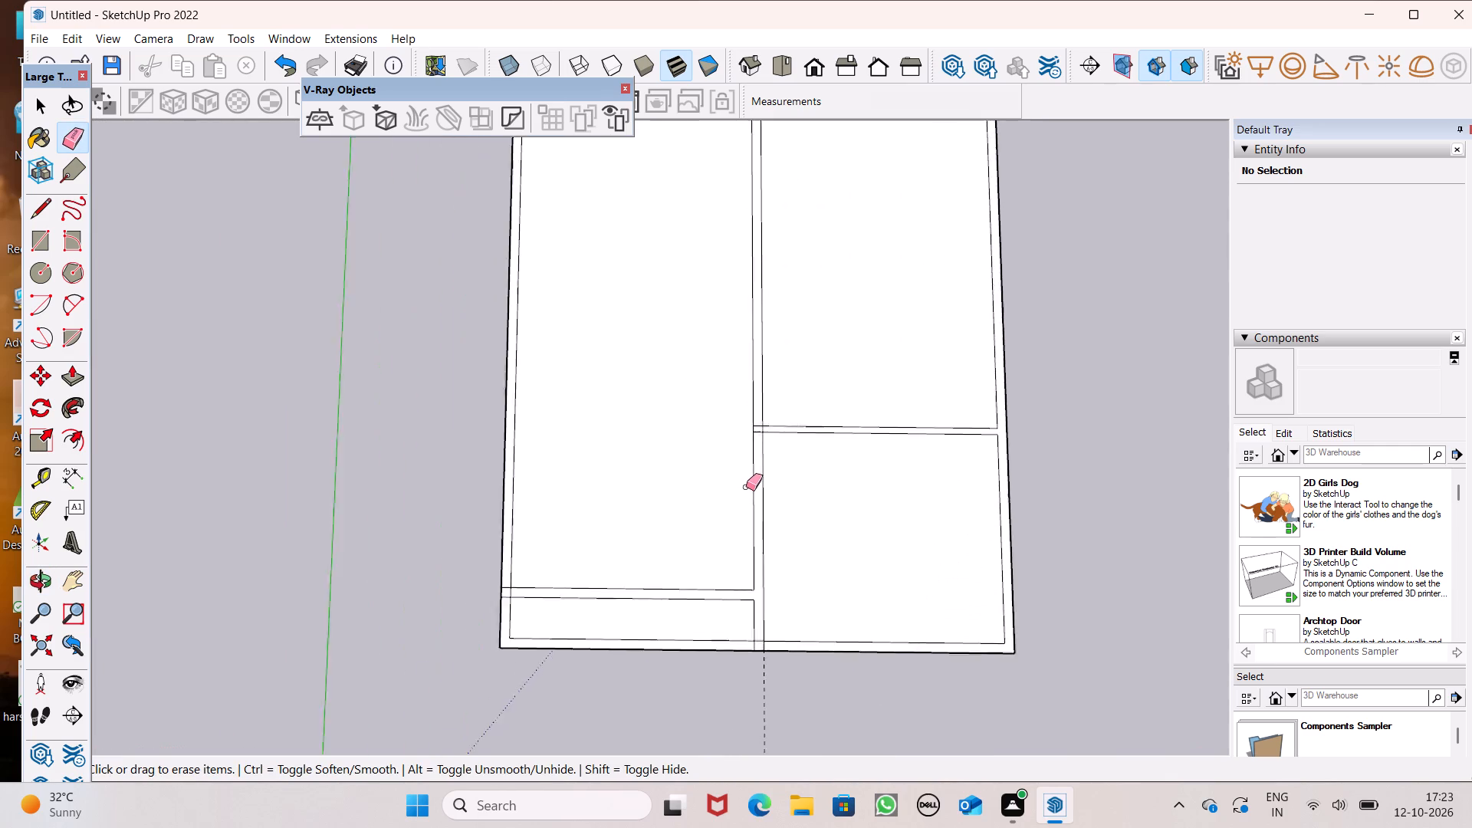
scroll(746, 487, up, 10)
scroll(728, 391, up, 9)
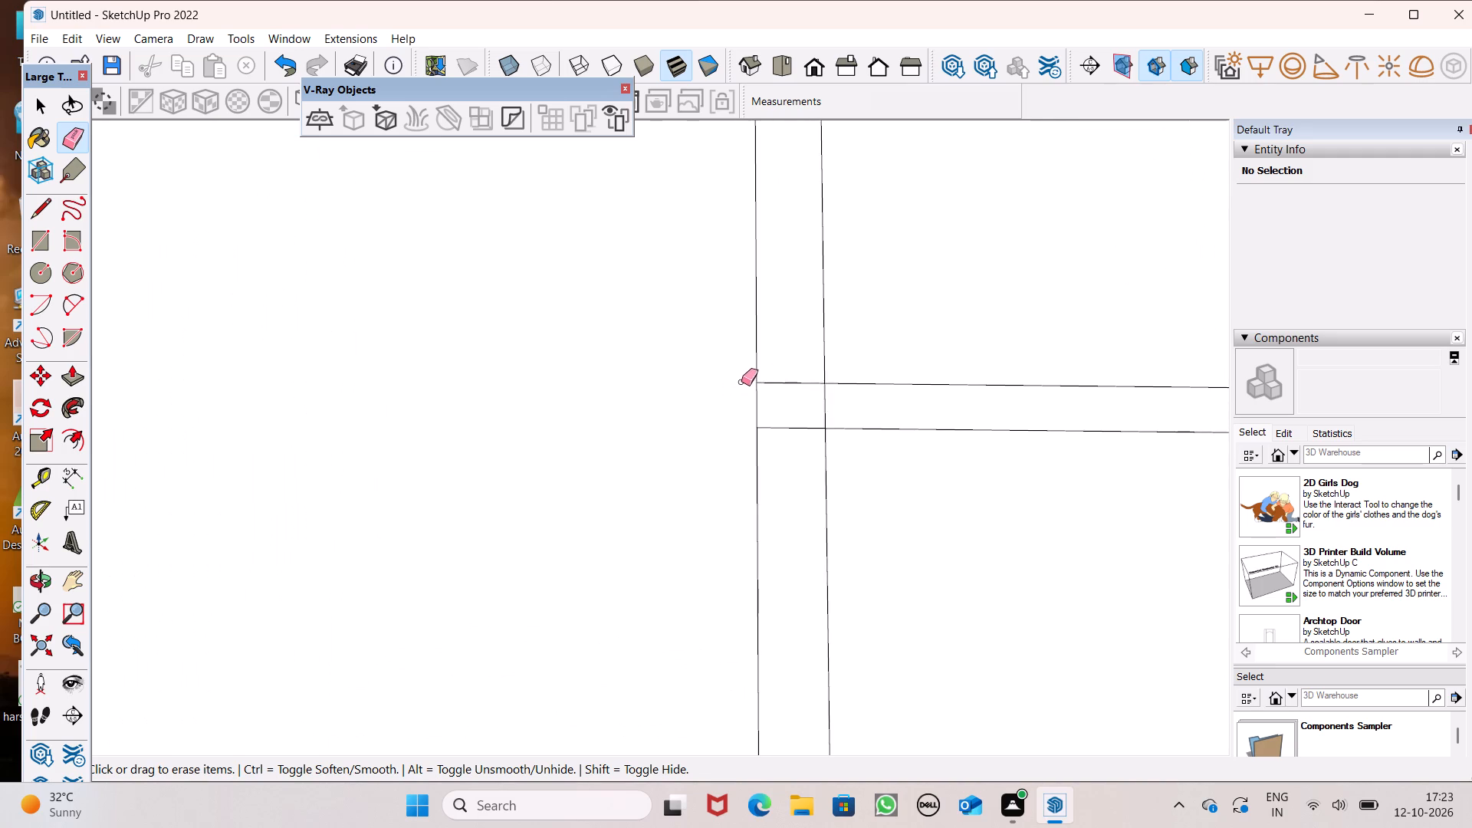
scroll(793, 375, up, 4)
drag(799, 384, 846, 418)
drag(797, 383, 792, 406)
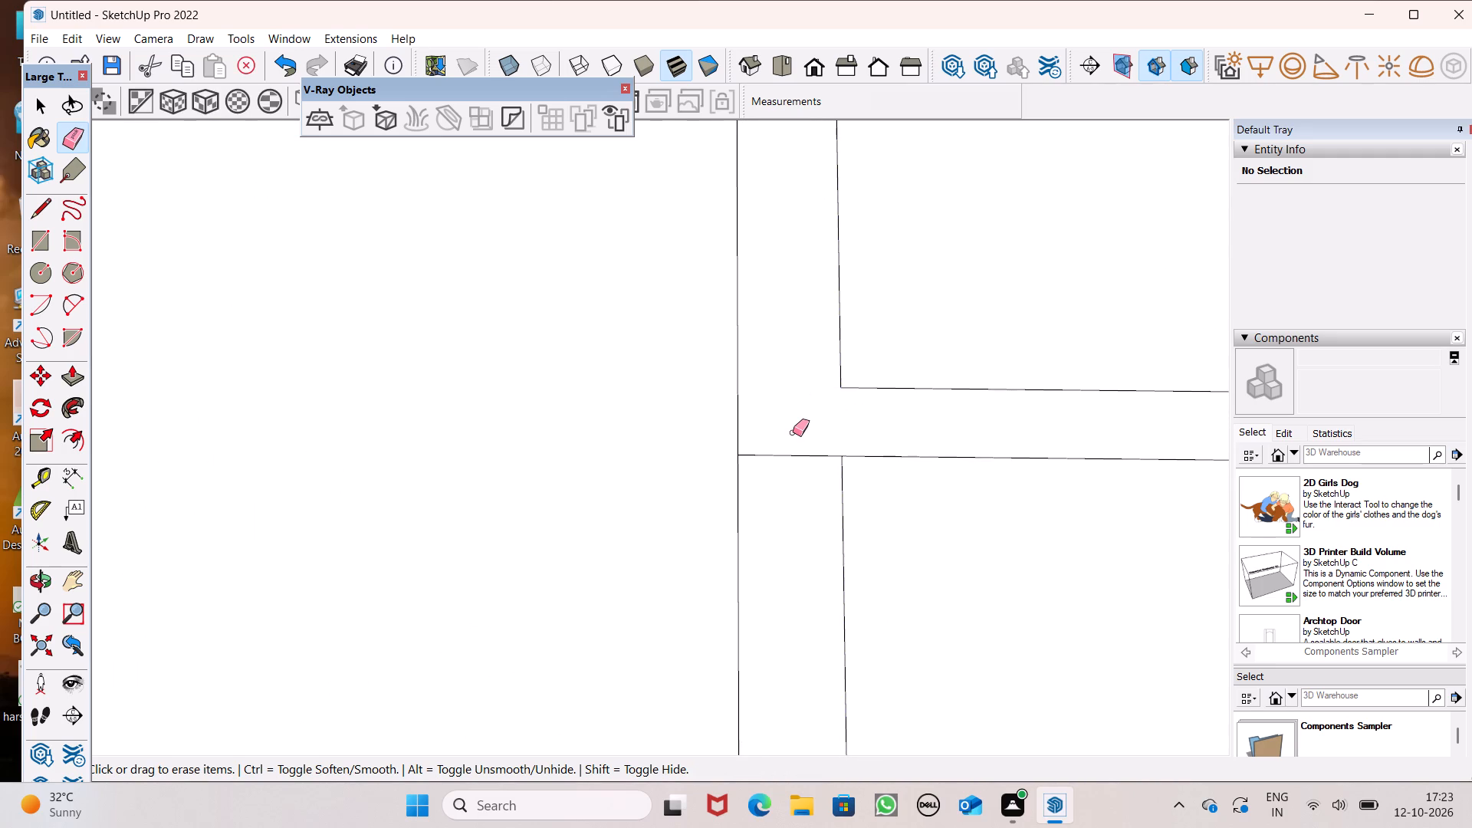
drag(793, 432, 797, 468)
Erase the overlapping segments where the lengthwise partition meets the slab's rear outer wall.
scroll(739, 371, down, 7)
scroll(774, 513, down, 6)
scroll(730, 396, down, 4)
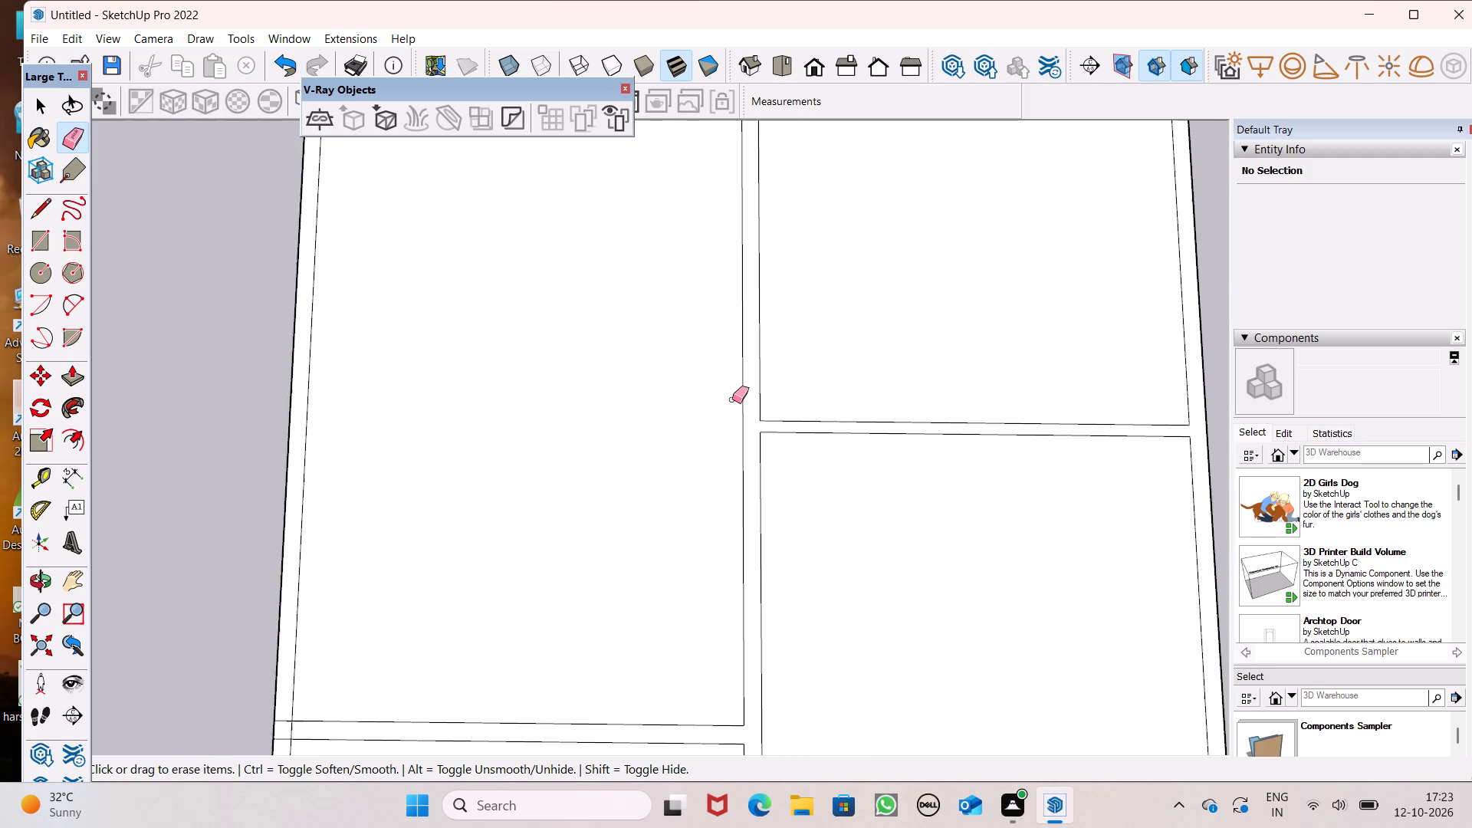
scroll(732, 399, down, 7)
scroll(763, 475, down, 3)
scroll(762, 562, down, 3)
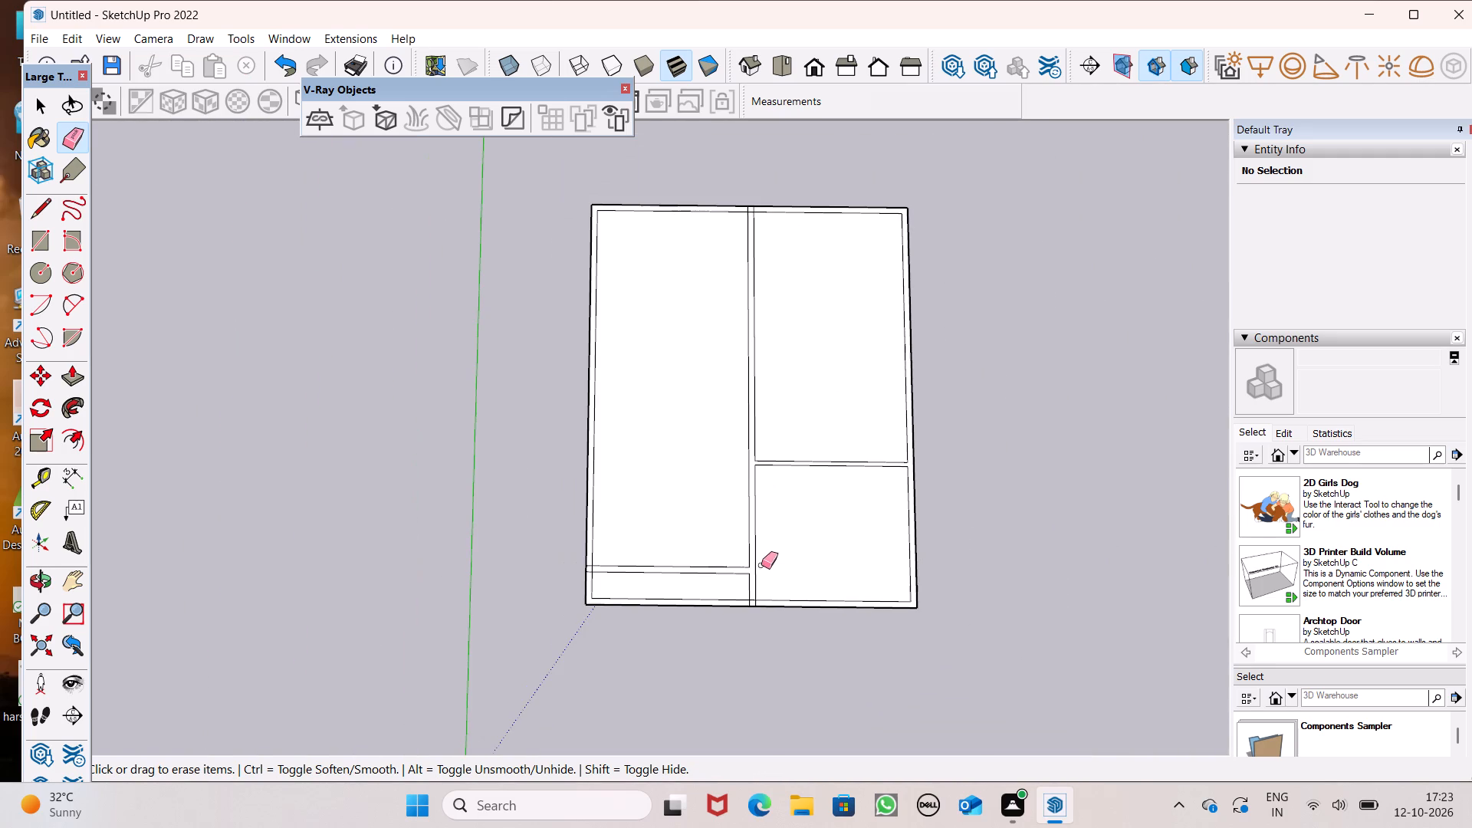
scroll(752, 219, up, 14)
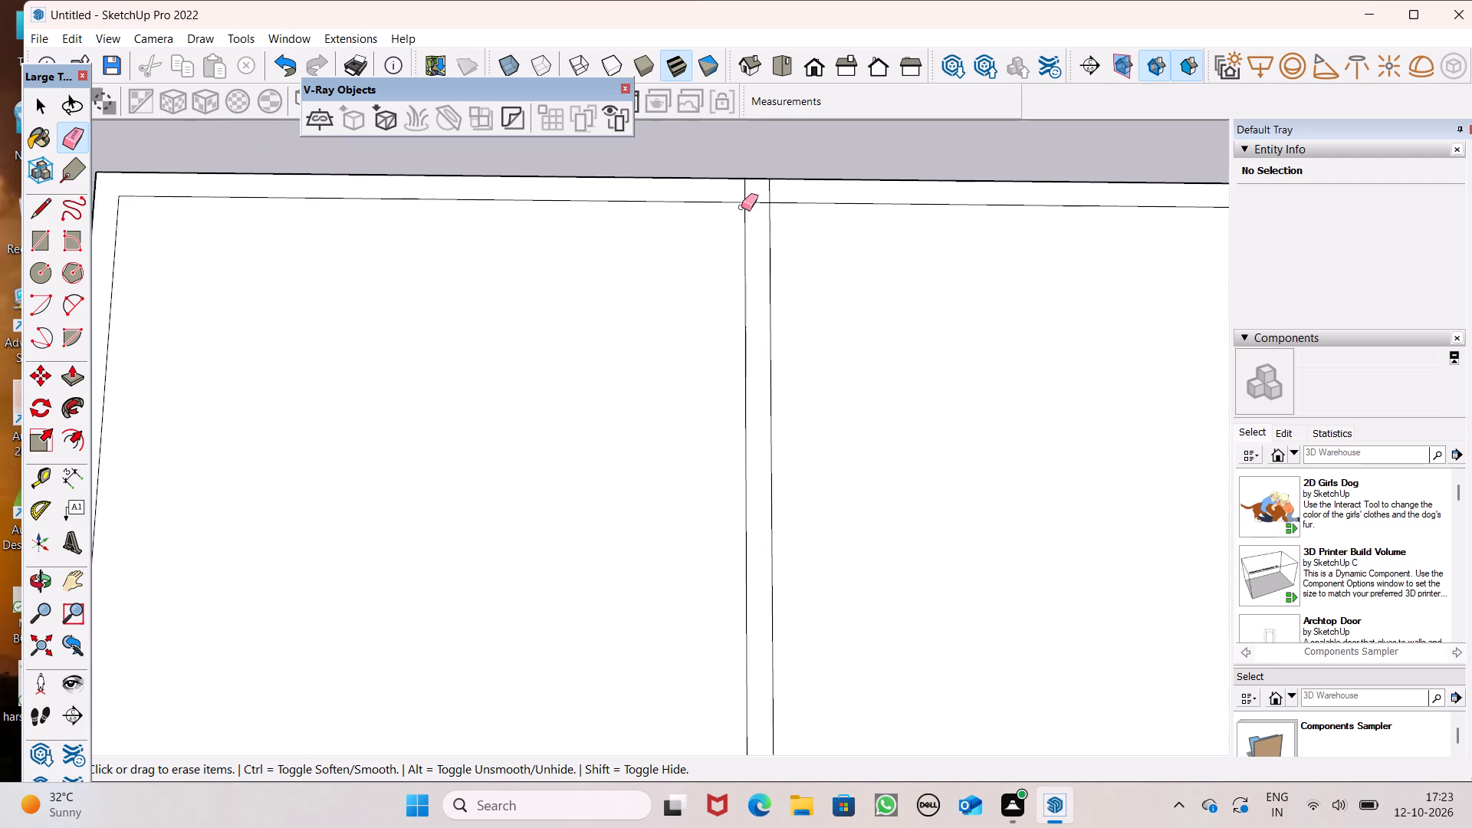
scroll(746, 198, up, 6)
drag(737, 193, 762, 201)
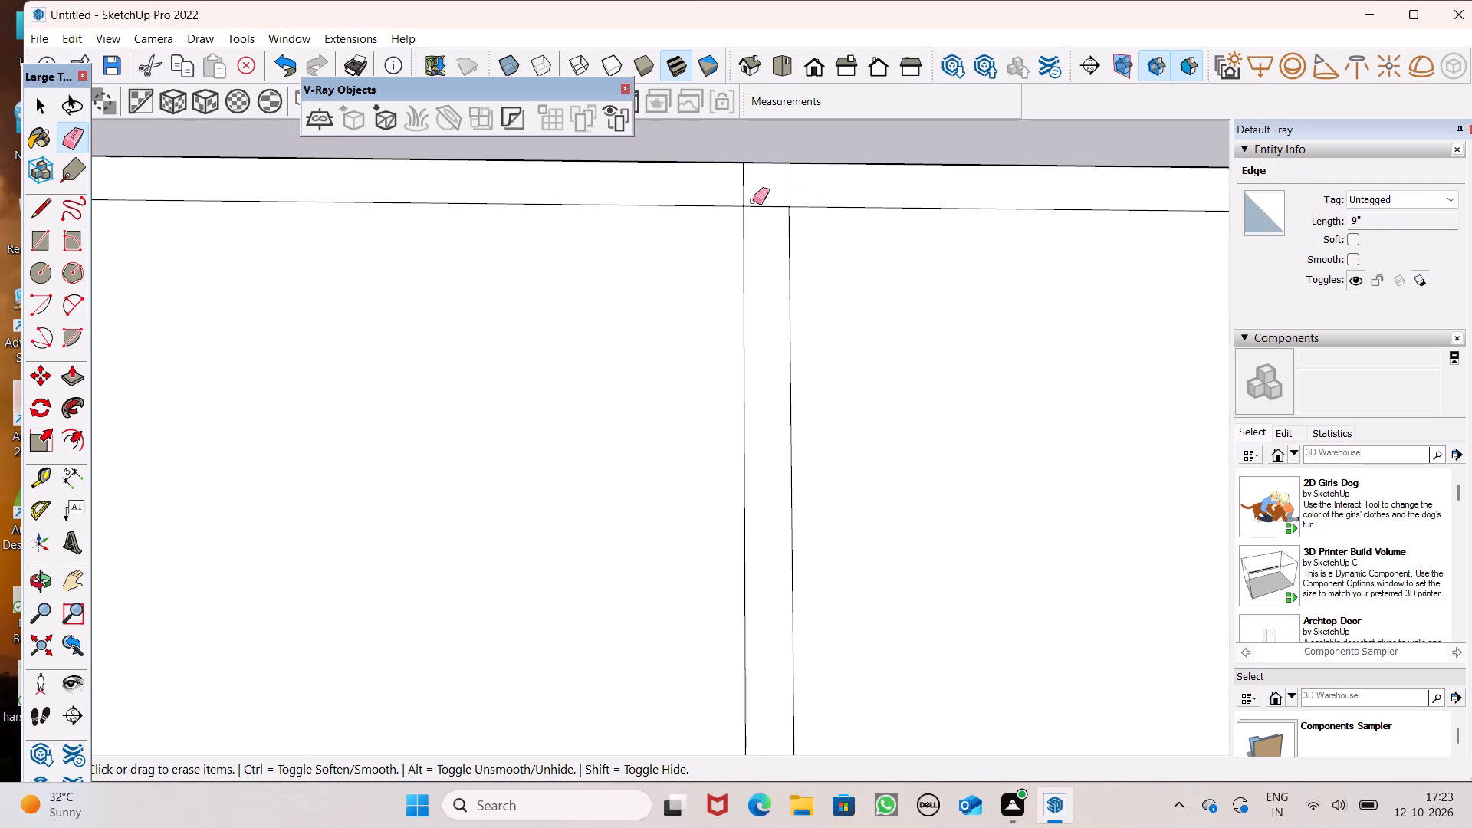
click(756, 201)
double_click(738, 200)
drag(766, 193, 765, 212)
click(744, 192)
Draw a line across the open end of the front crosswise partition, closing the gap in the lengthwise partition's side.
scroll(751, 171, down, 6)
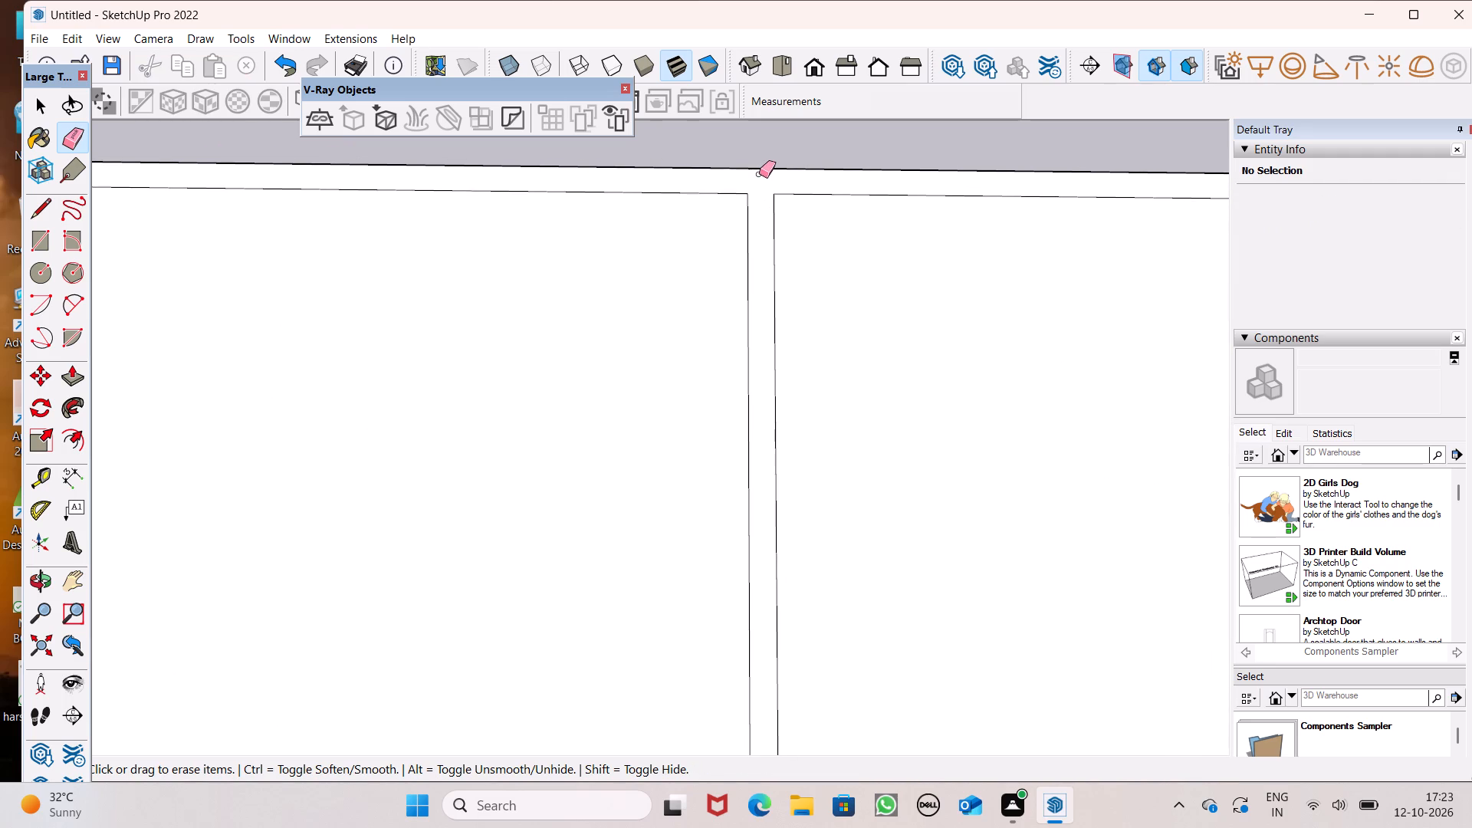
scroll(749, 265, down, 2)
scroll(822, 399, down, 5)
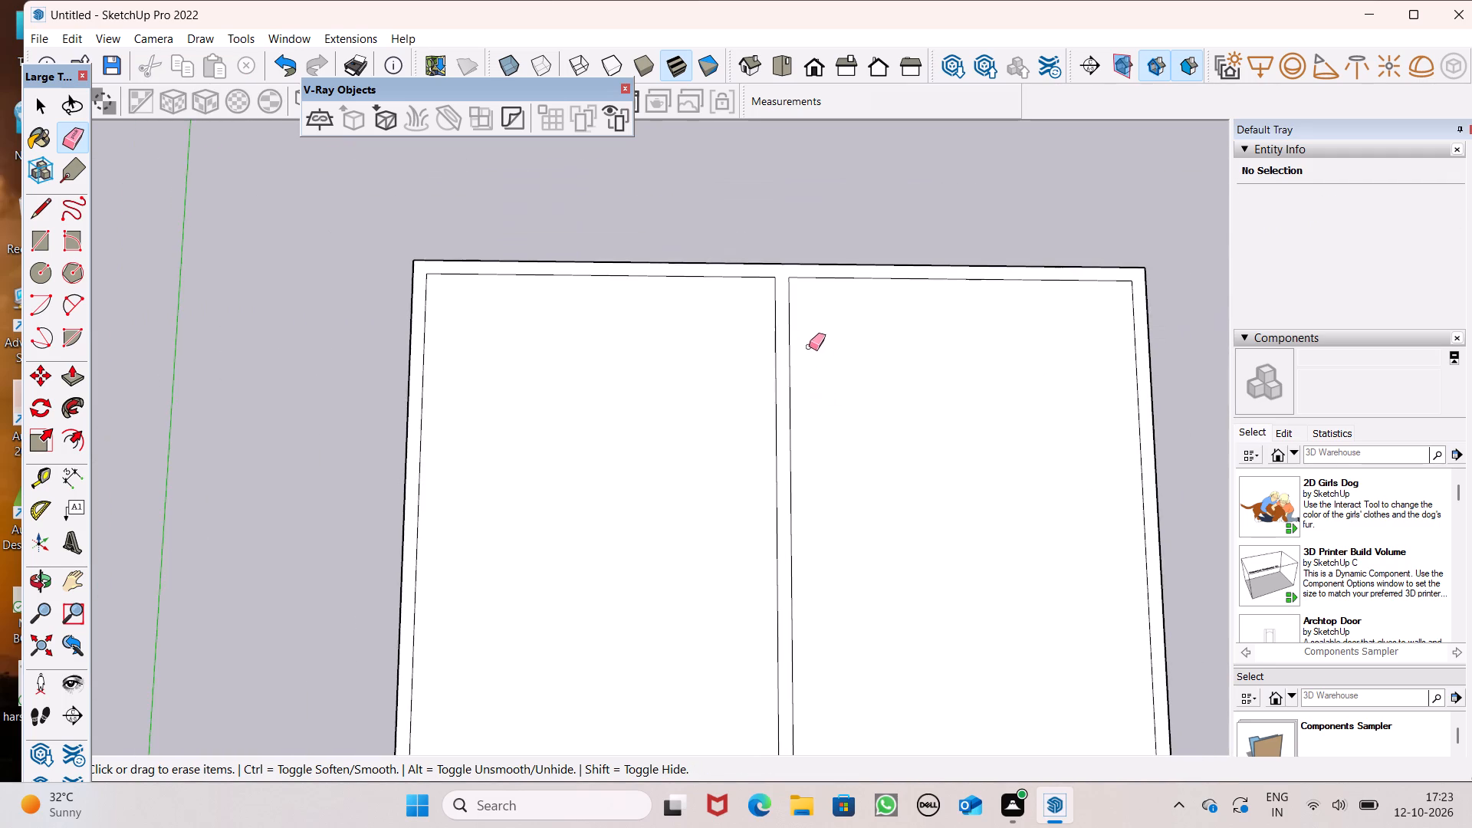
scroll(793, 310, down, 10)
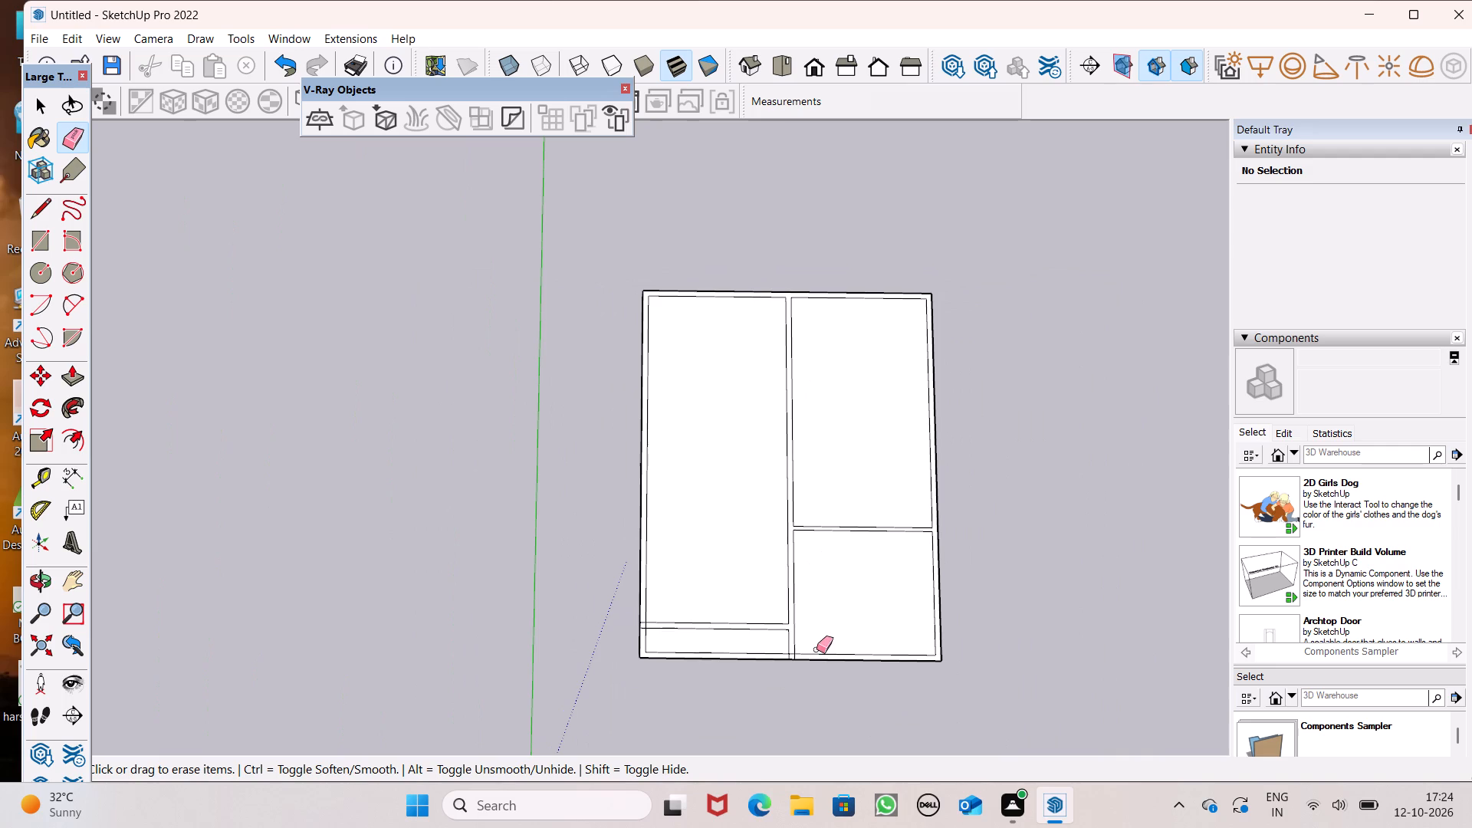
scroll(748, 707, up, 9)
scroll(688, 600, up, 1)
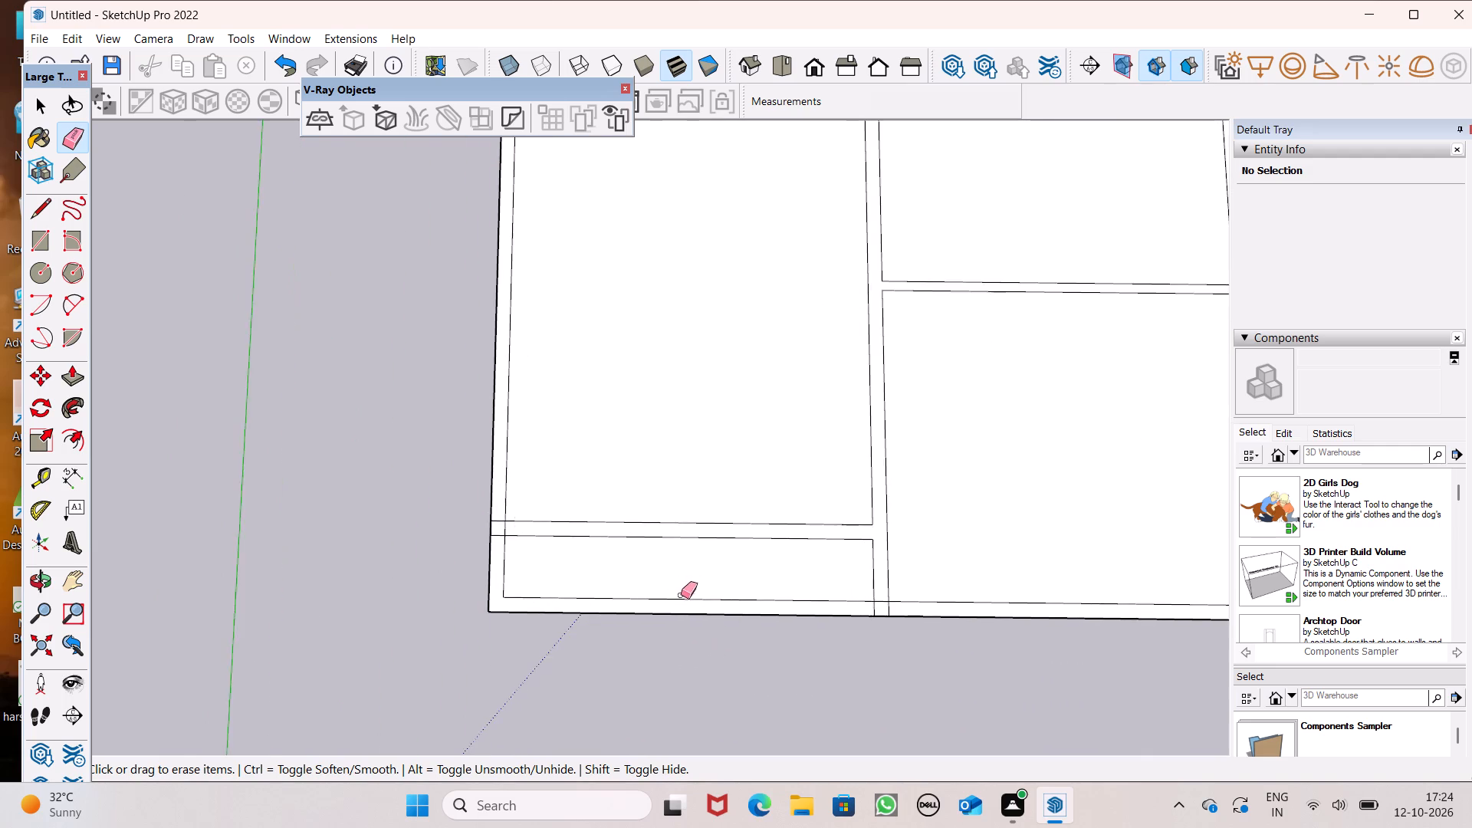
scroll(681, 595, up, 1)
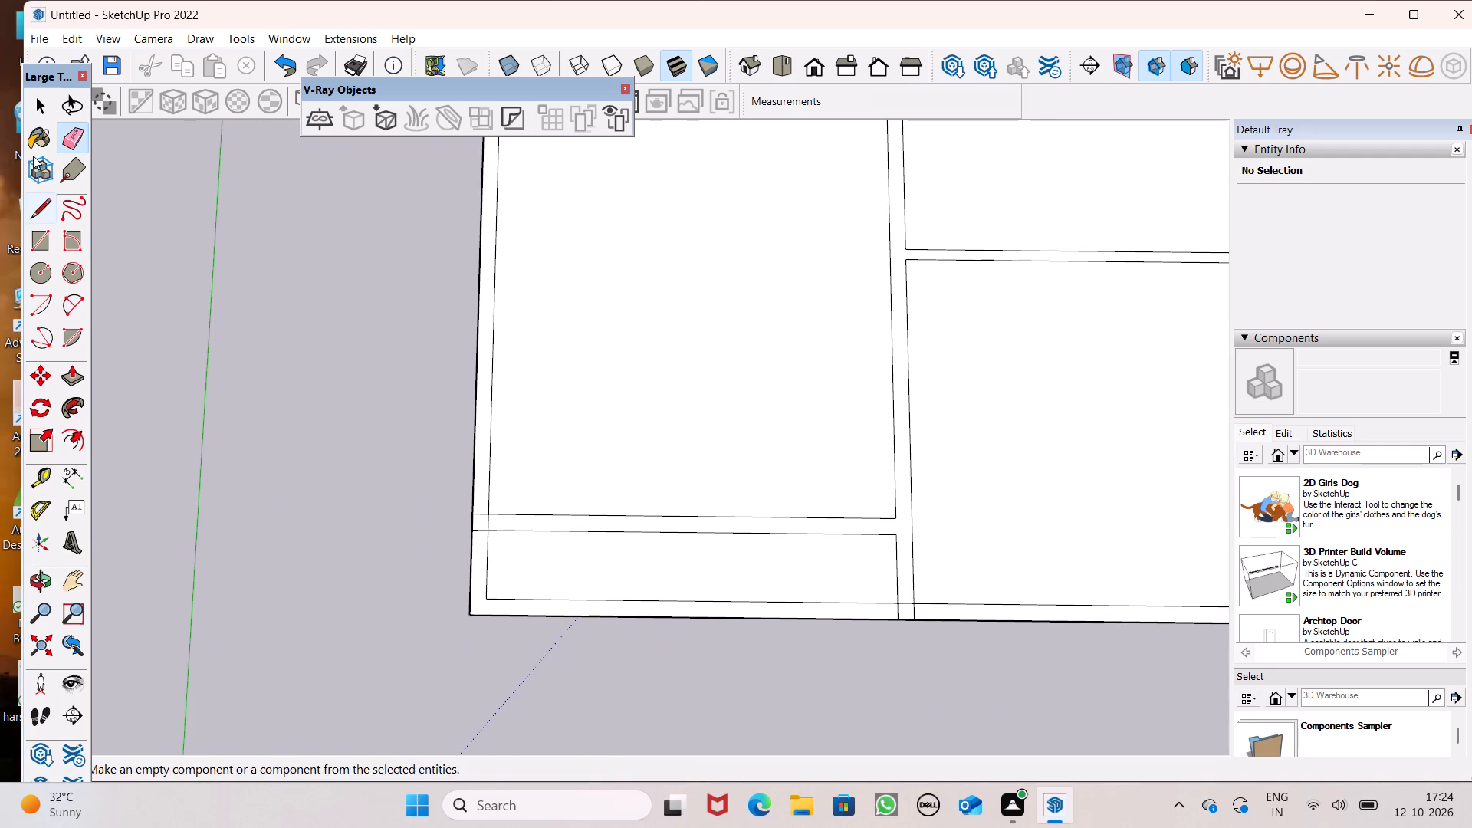
click(34, 209)
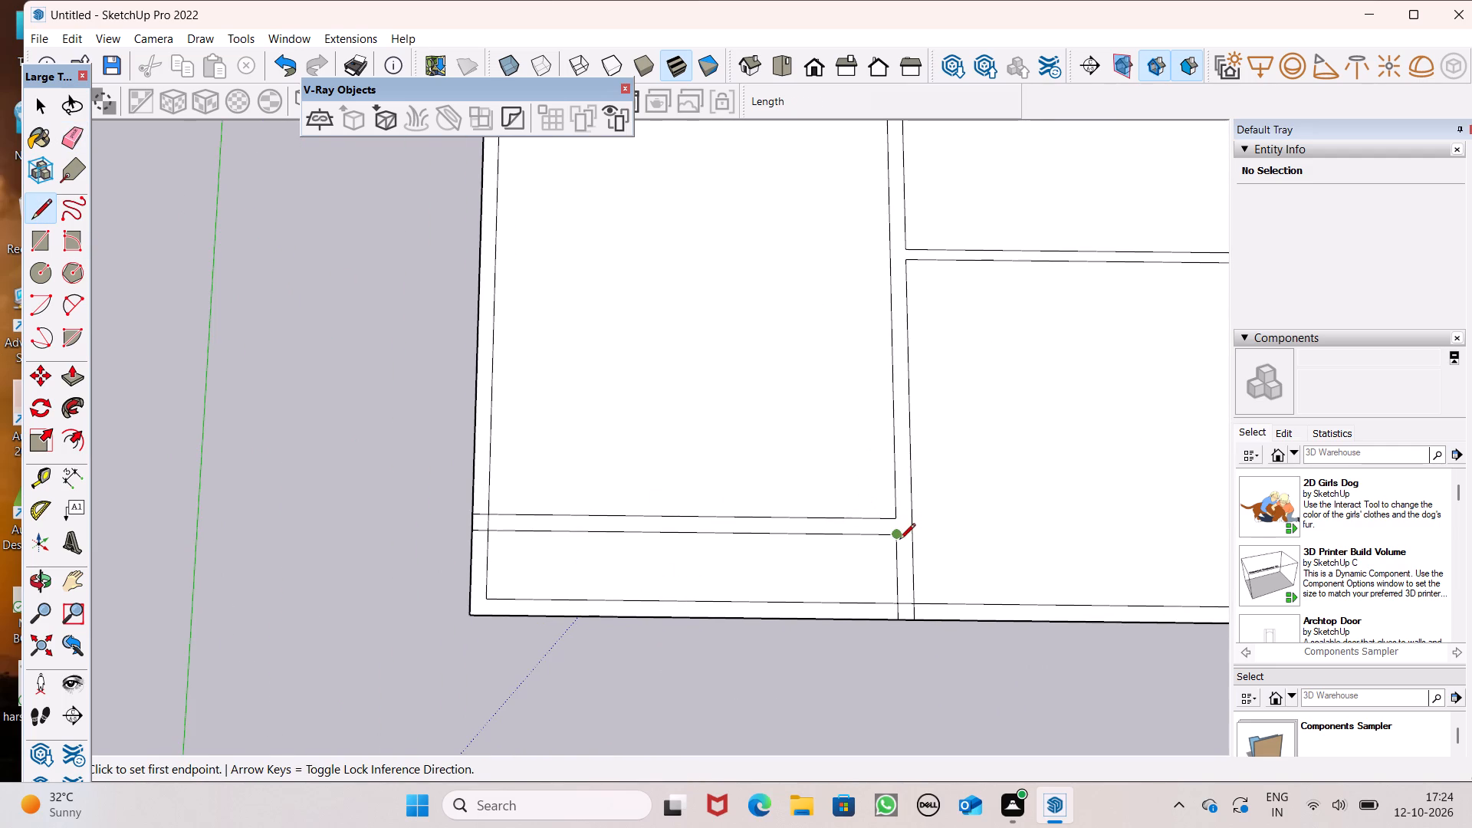
click(899, 540)
click(893, 522)
scroll(711, 442, down, 5)
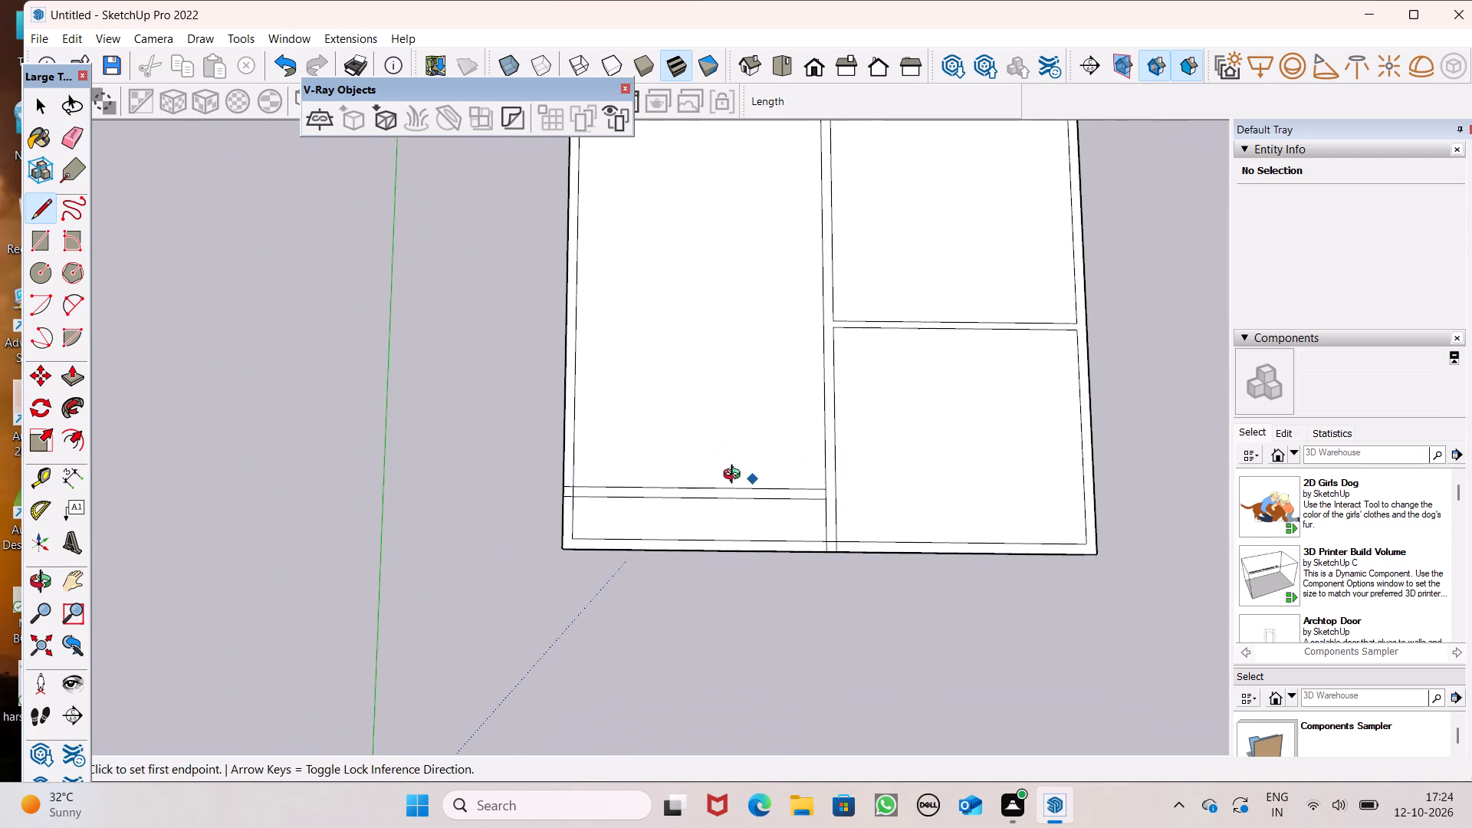
middle_drag(737, 478, 705, 68)
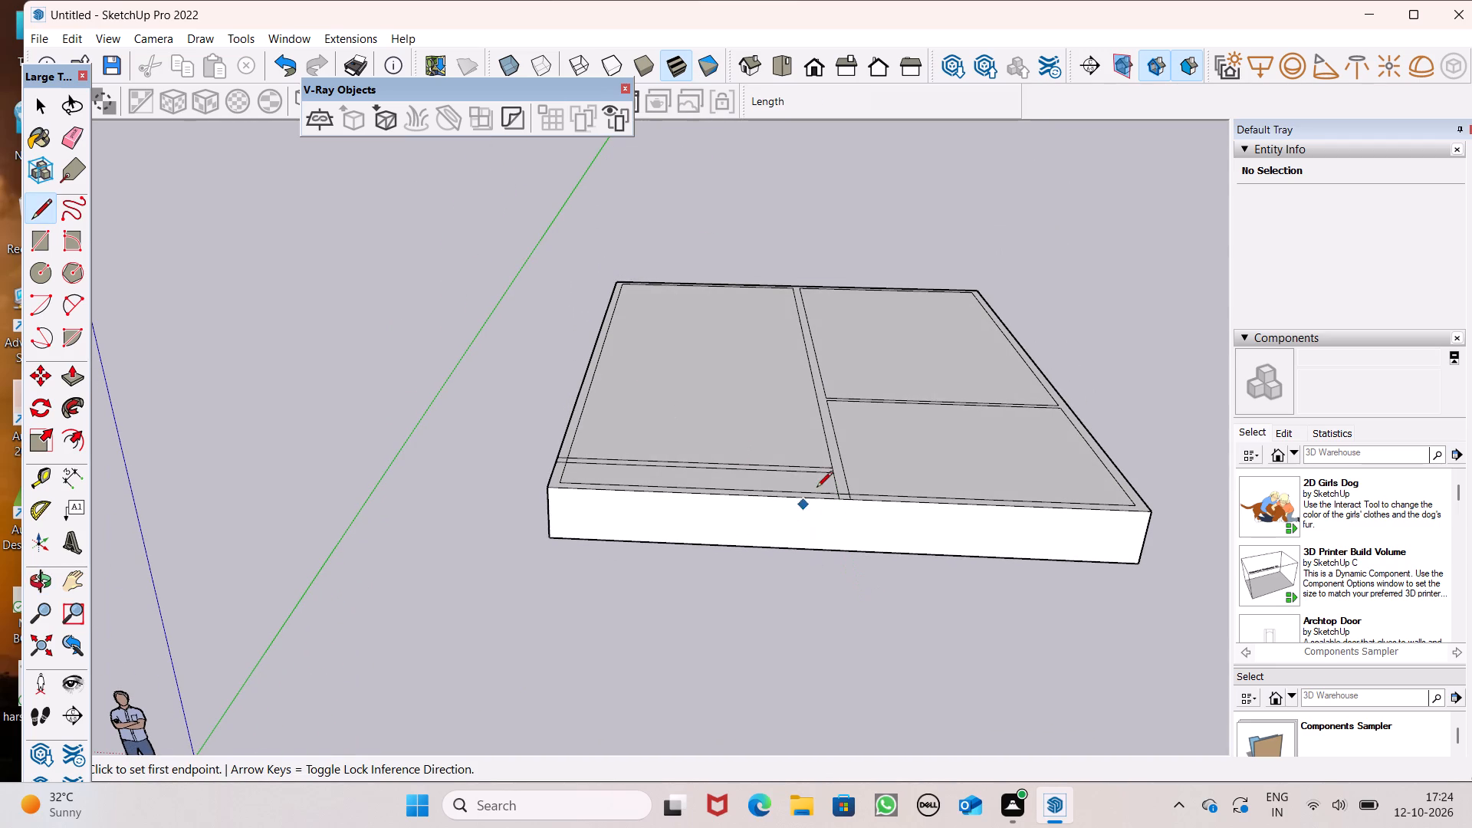
middle_drag(826, 529, 828, 596)
key(space)
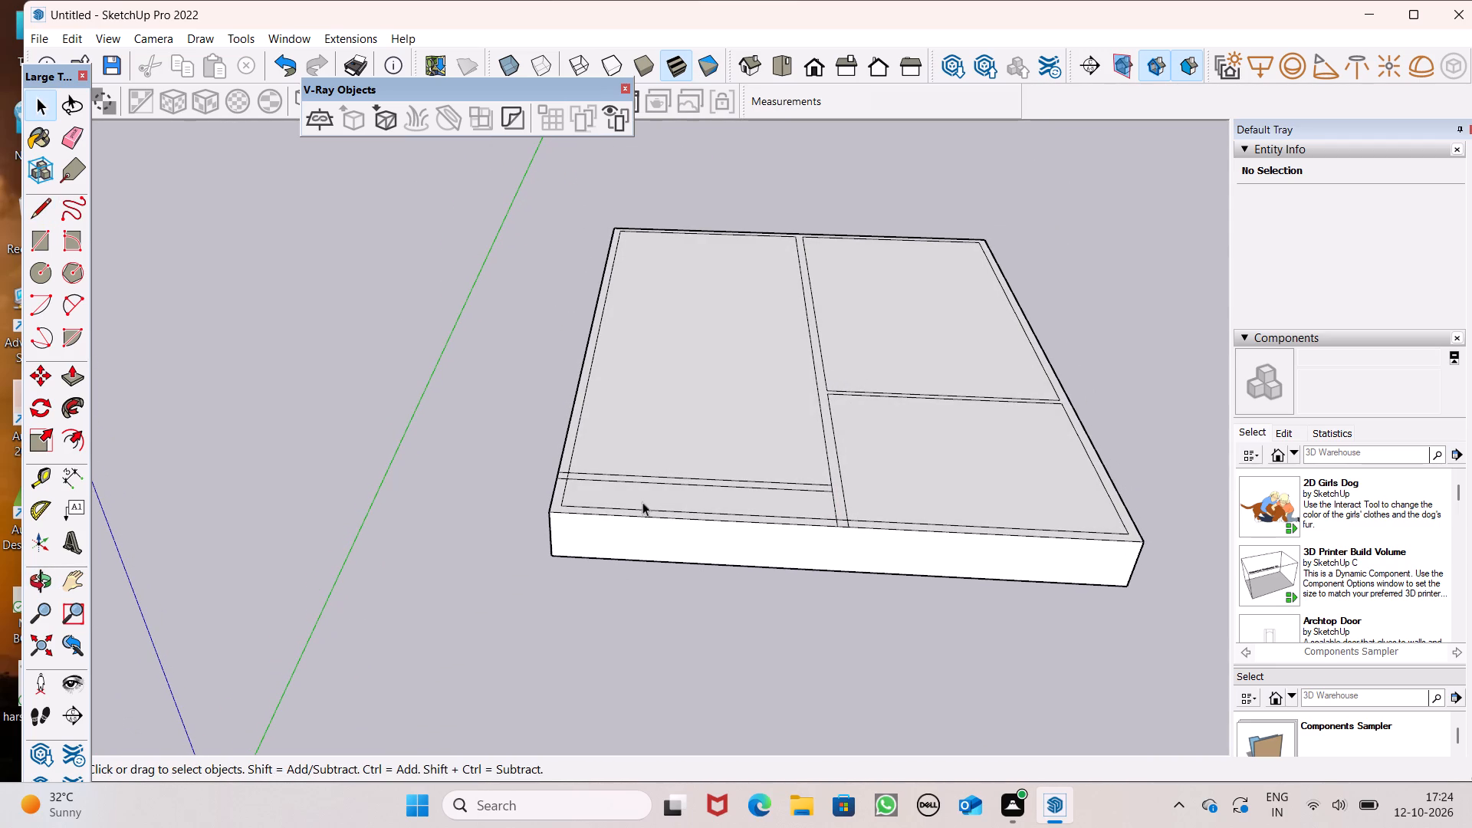
Erase the front crosswise partition's line farther from the slab's front edge, including its stub inside the outer wall.
click(64, 134)
middle_drag(537, 499, 567, 662)
scroll(666, 553, up, 5)
click(658, 504)
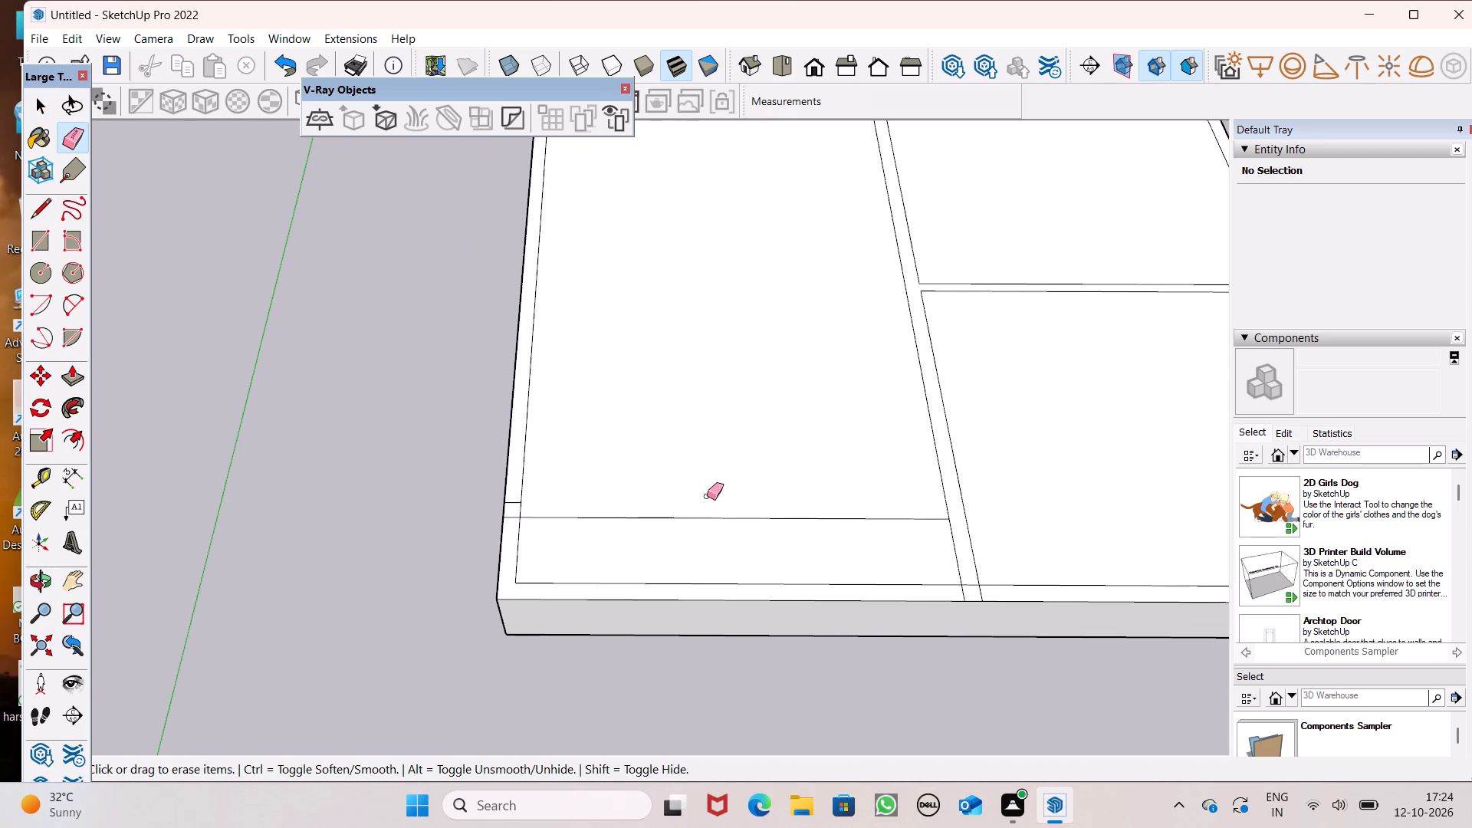
scroll(530, 507, up, 6)
drag(491, 490, 491, 499)
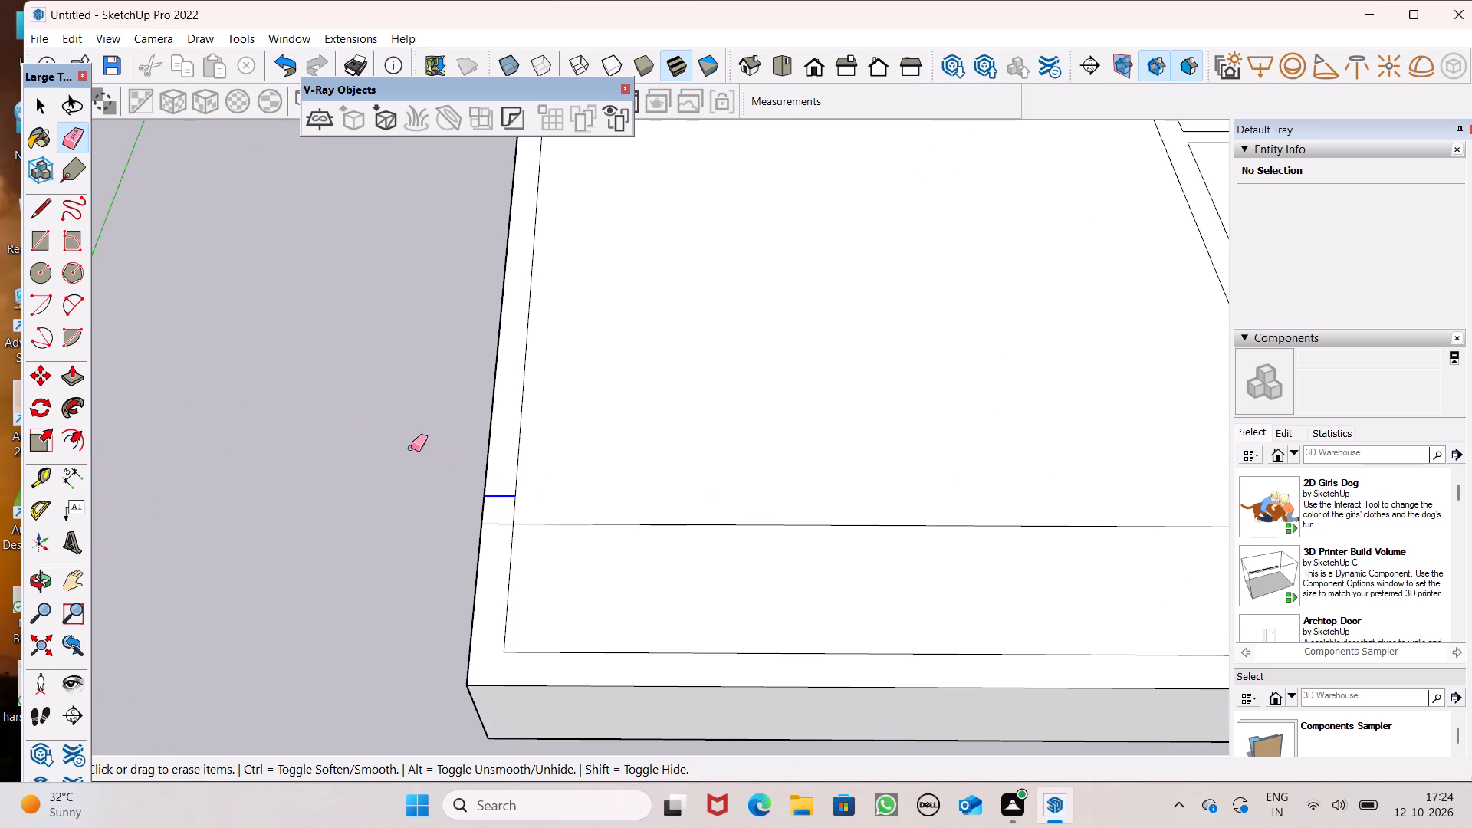
key(space)
Draw a line about 19' 9" long from the slab's side edge to the lengthwise partition, parallel to and in front of the remaining crosswise partition line.
scroll(67, 435, down, 2)
click(31, 198)
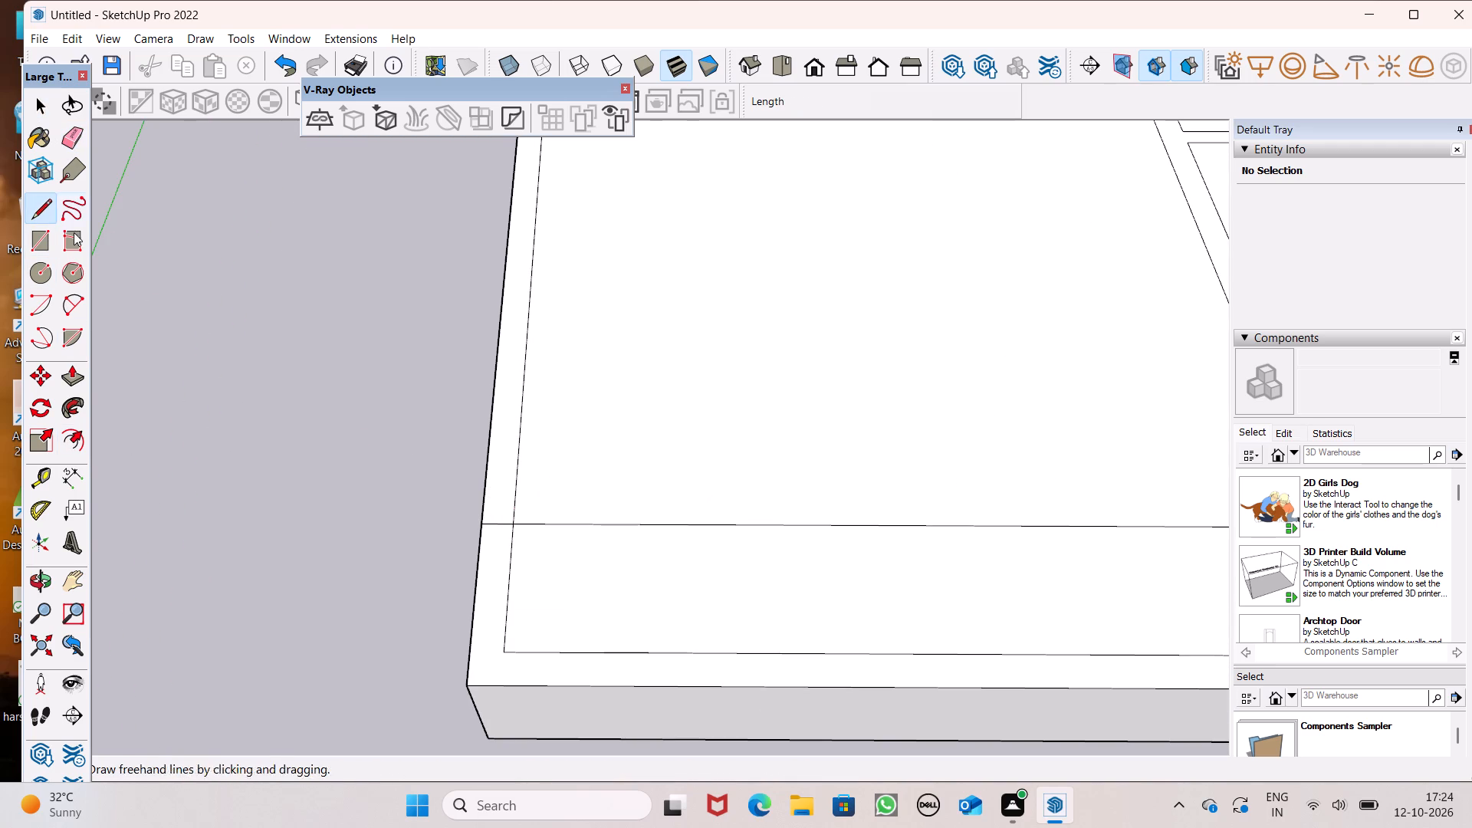
scroll(446, 477, down, 6)
middle_drag(595, 613, 592, 708)
scroll(588, 685, up, 1)
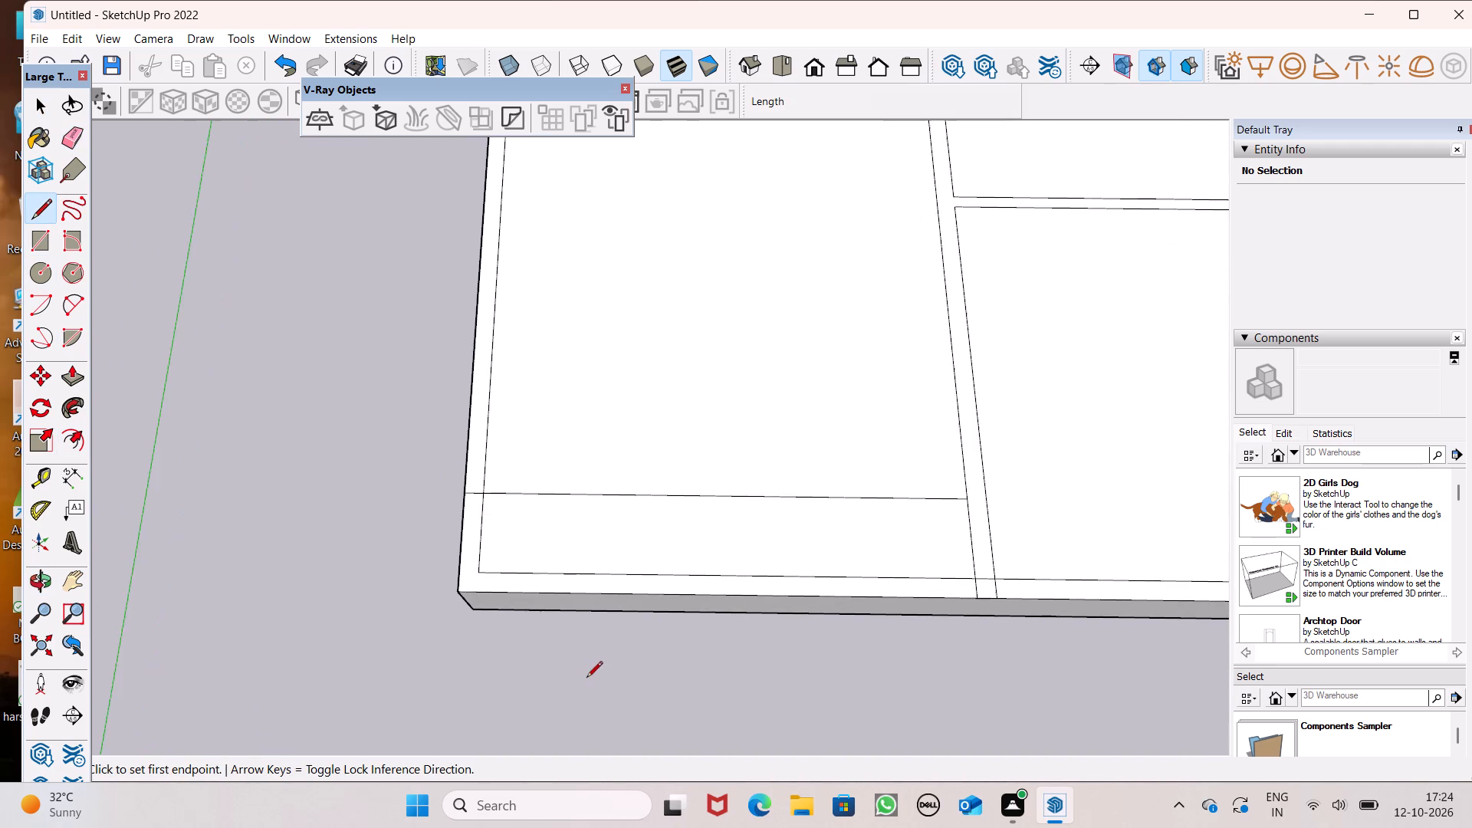
scroll(586, 678, up, 2)
scroll(472, 503, up, 3)
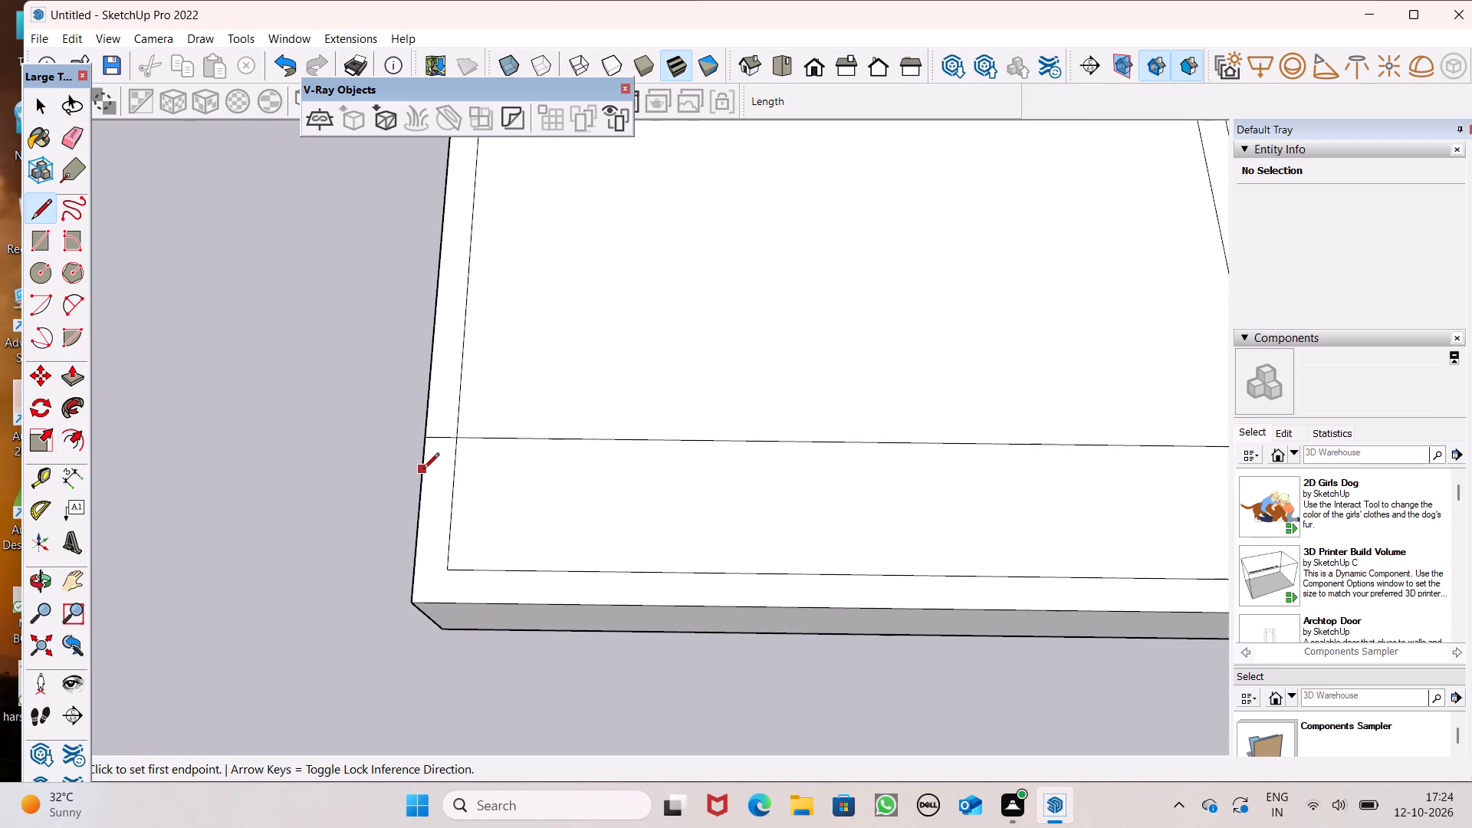
drag(423, 470, 431, 474)
scroll(581, 481, down, 6)
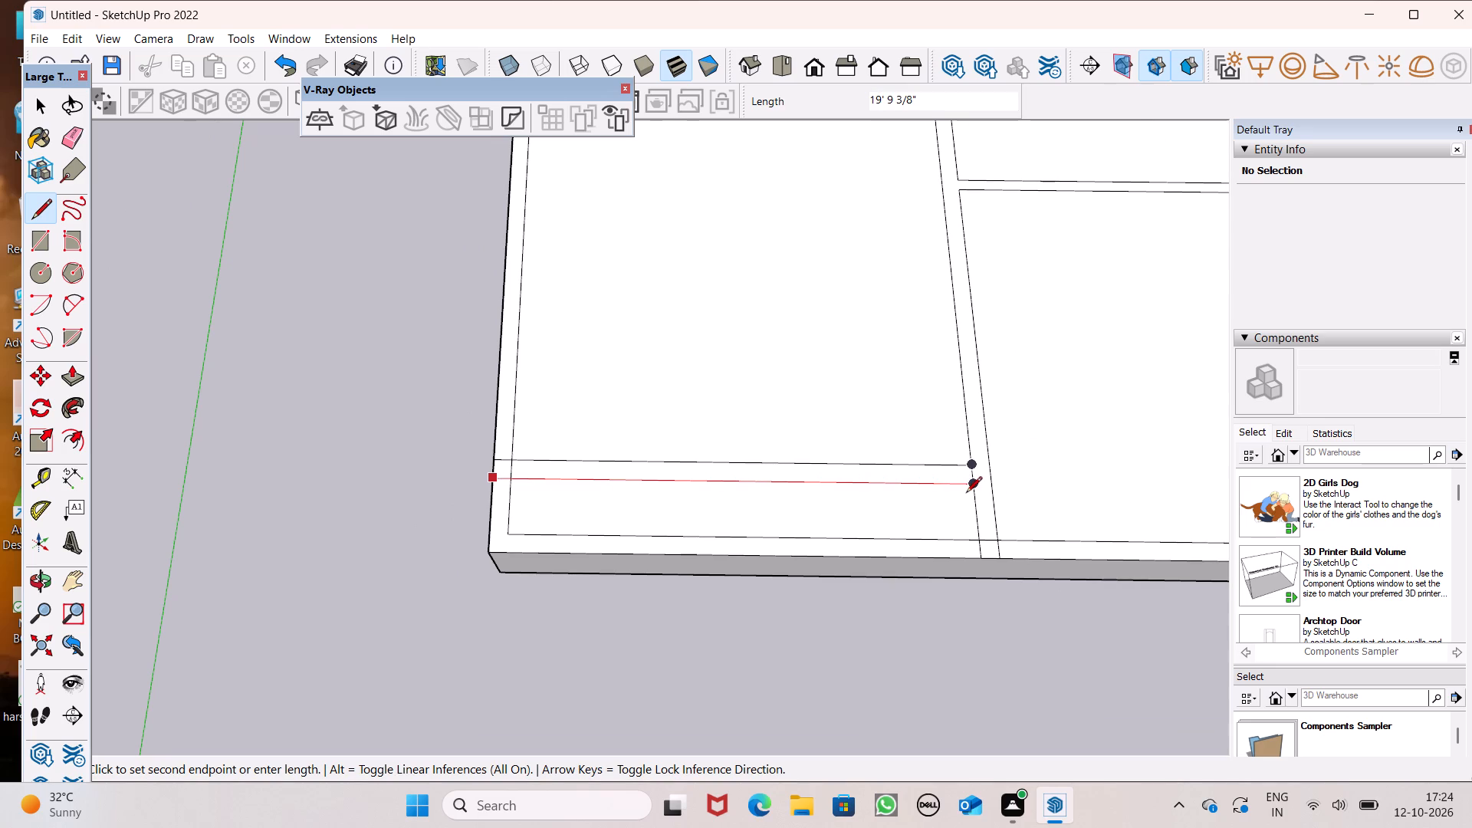
click(966, 494)
Erase the overlapping segments where the front crosswise partition meets the side outer wall and the lengthwise partition.
key(space)
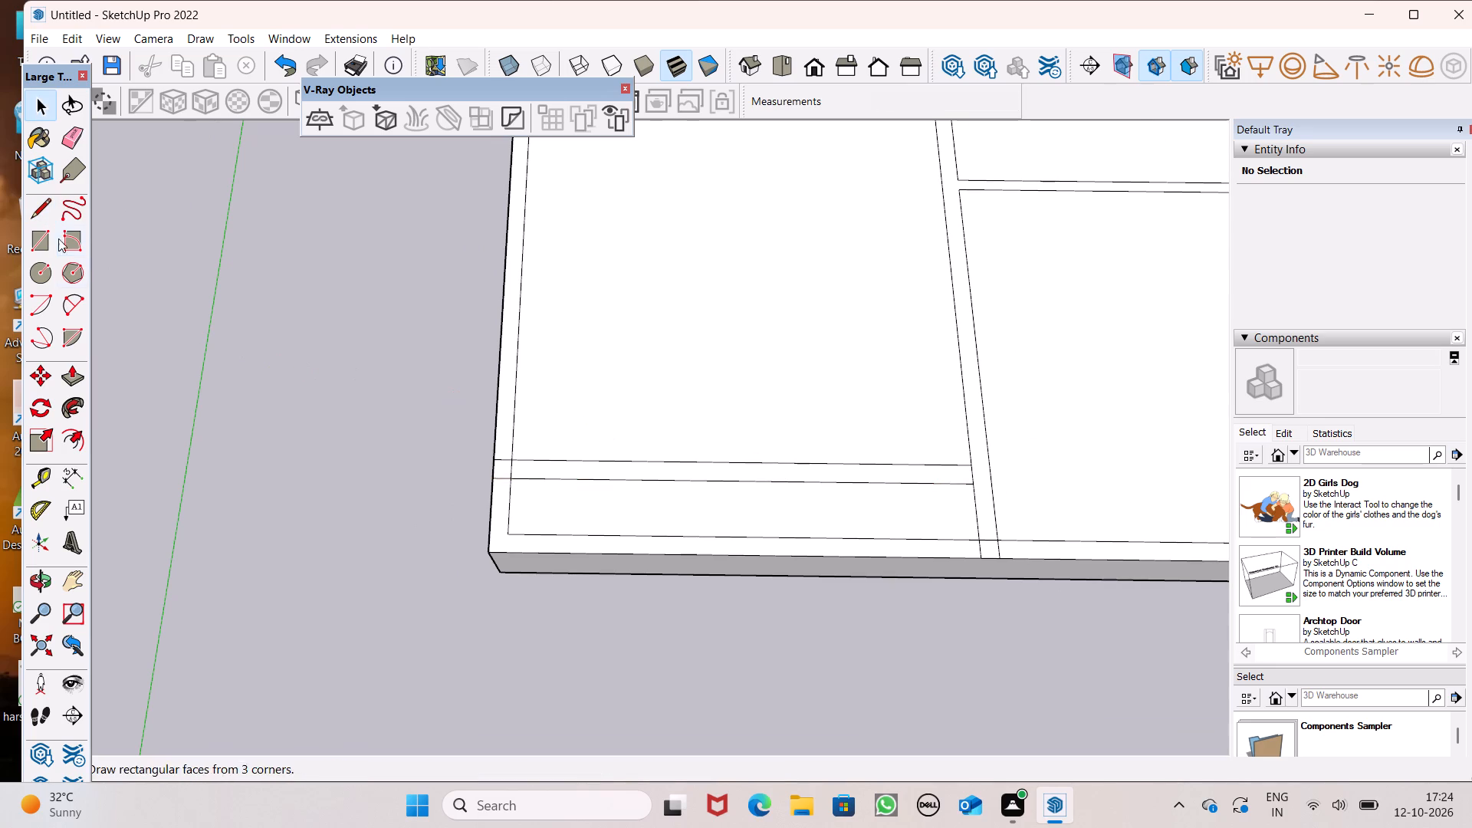
click(60, 130)
scroll(506, 515, up, 4)
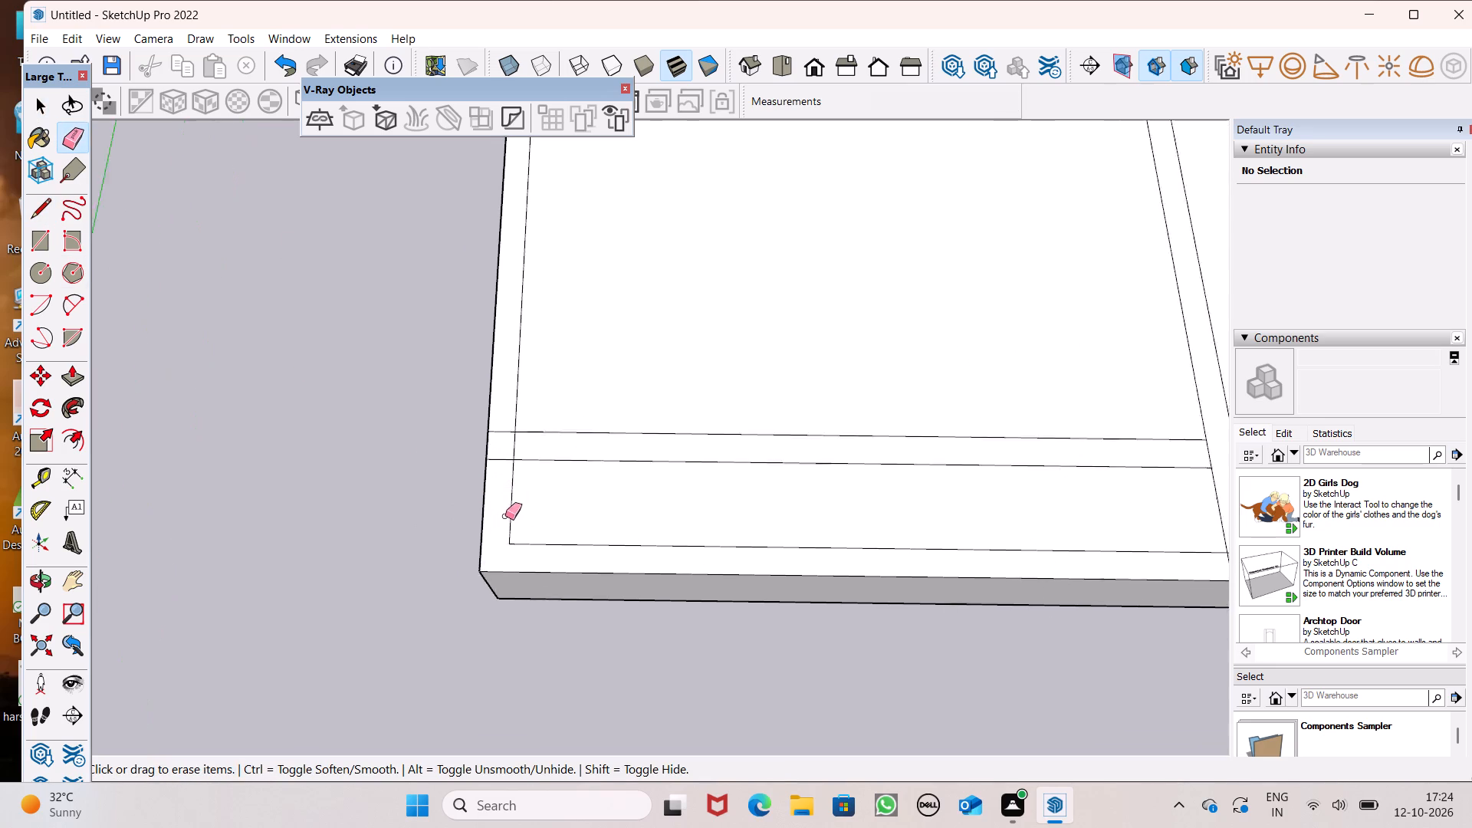
scroll(505, 516, up, 2)
drag(501, 408, 501, 419)
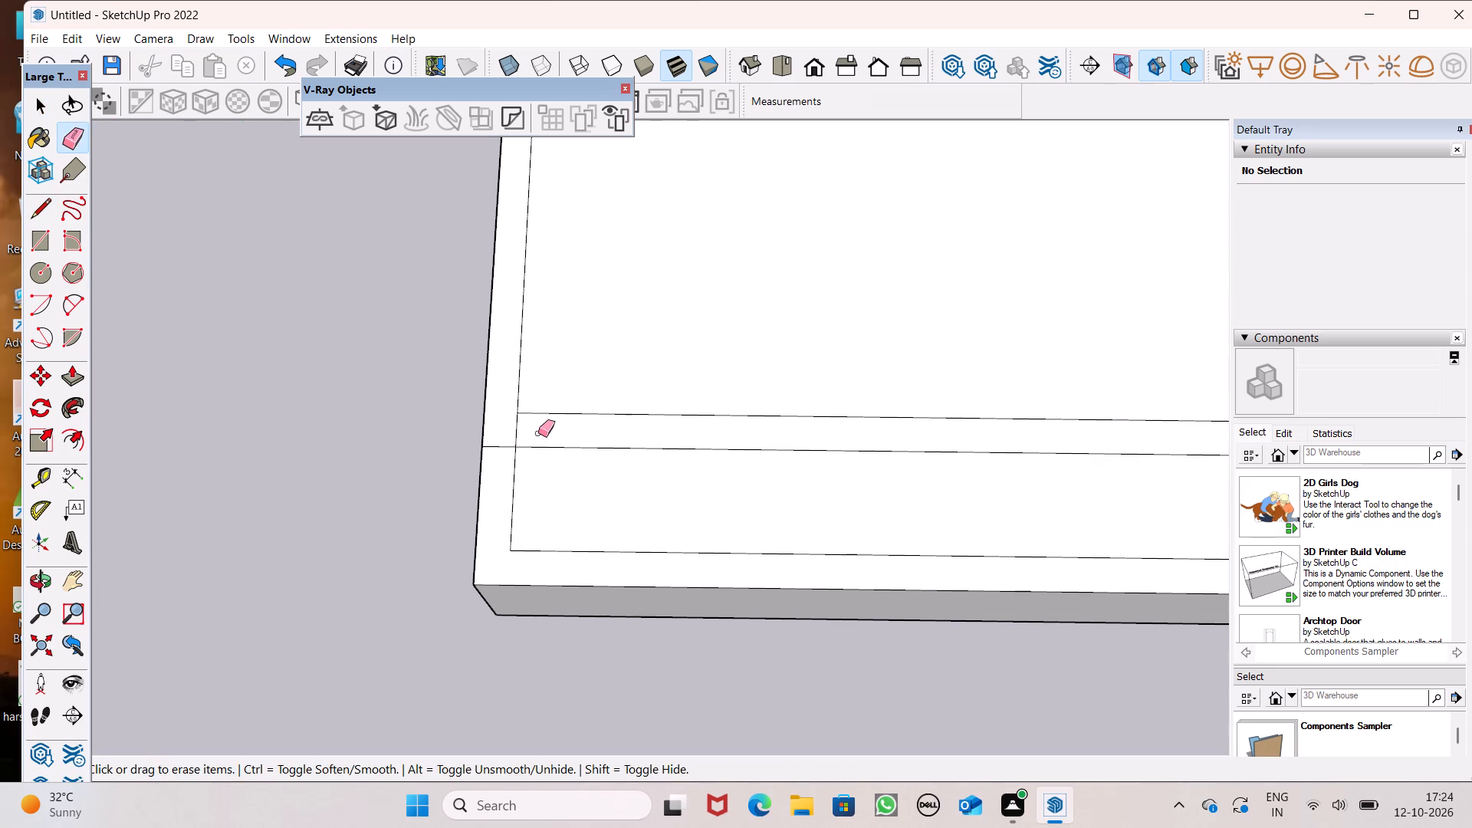
drag(538, 433, 504, 433)
scroll(426, 432, down, 8)
scroll(890, 454, up, 5)
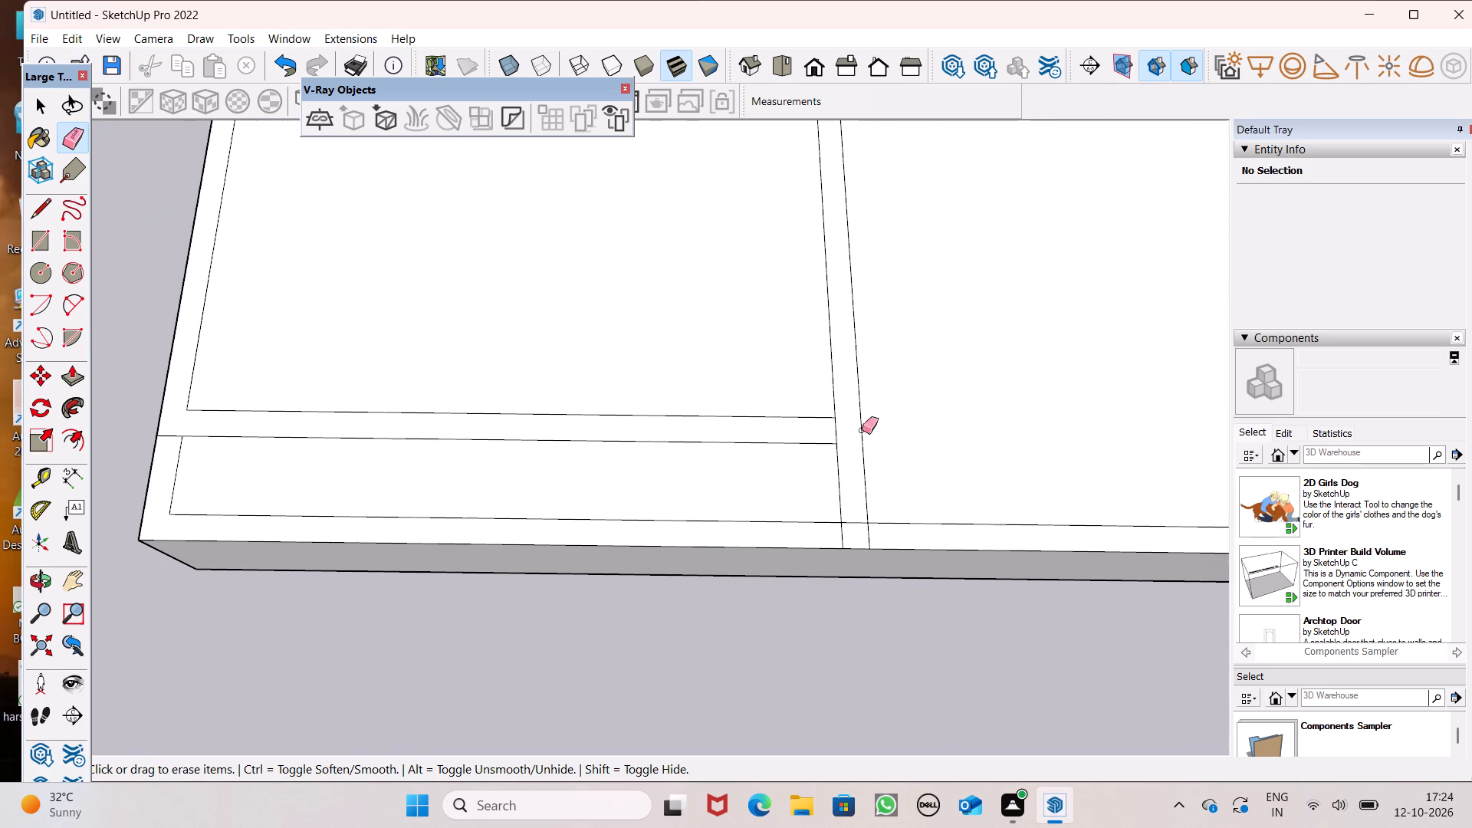
click(827, 428)
click(836, 429)
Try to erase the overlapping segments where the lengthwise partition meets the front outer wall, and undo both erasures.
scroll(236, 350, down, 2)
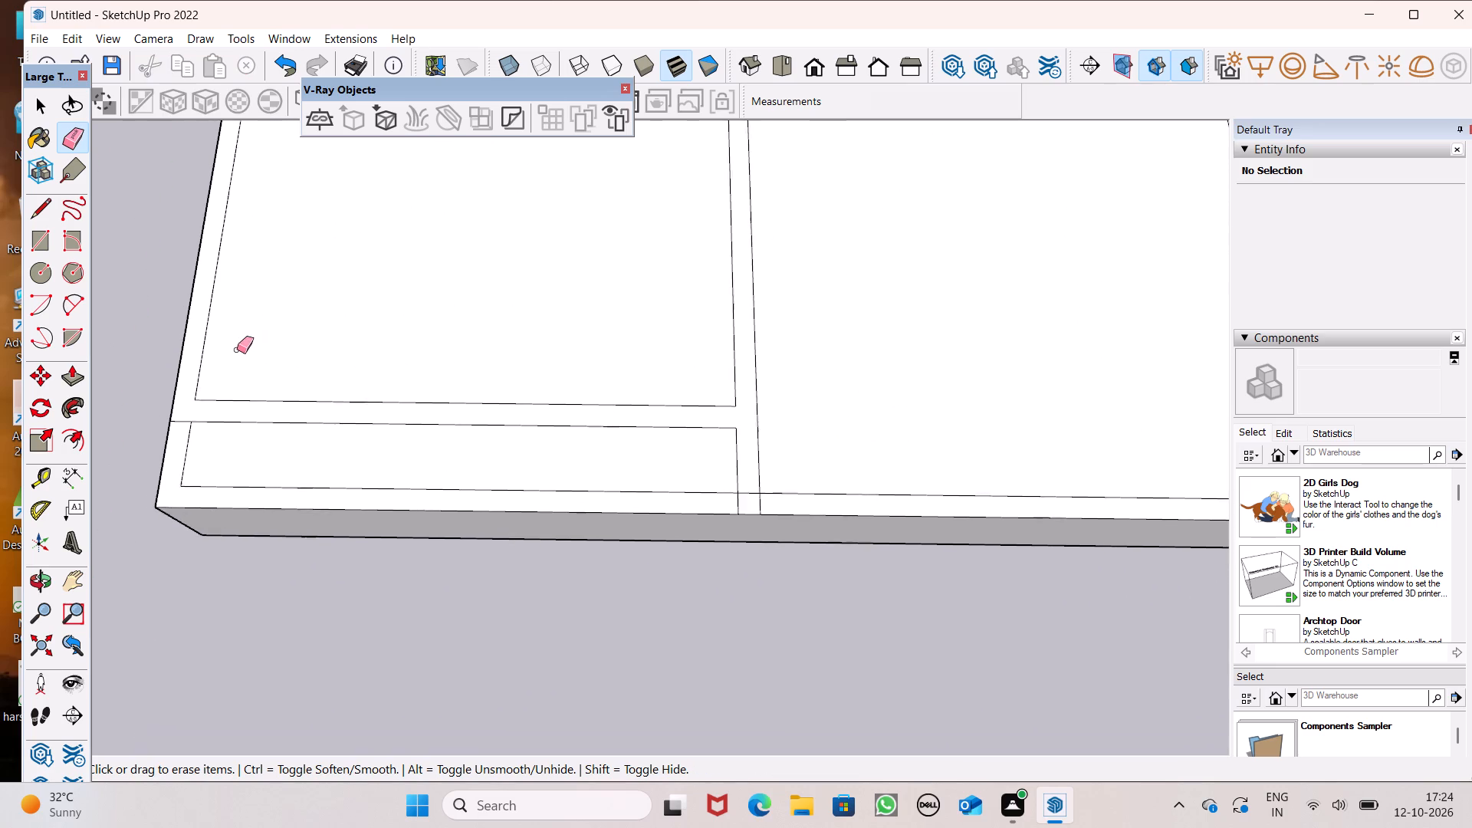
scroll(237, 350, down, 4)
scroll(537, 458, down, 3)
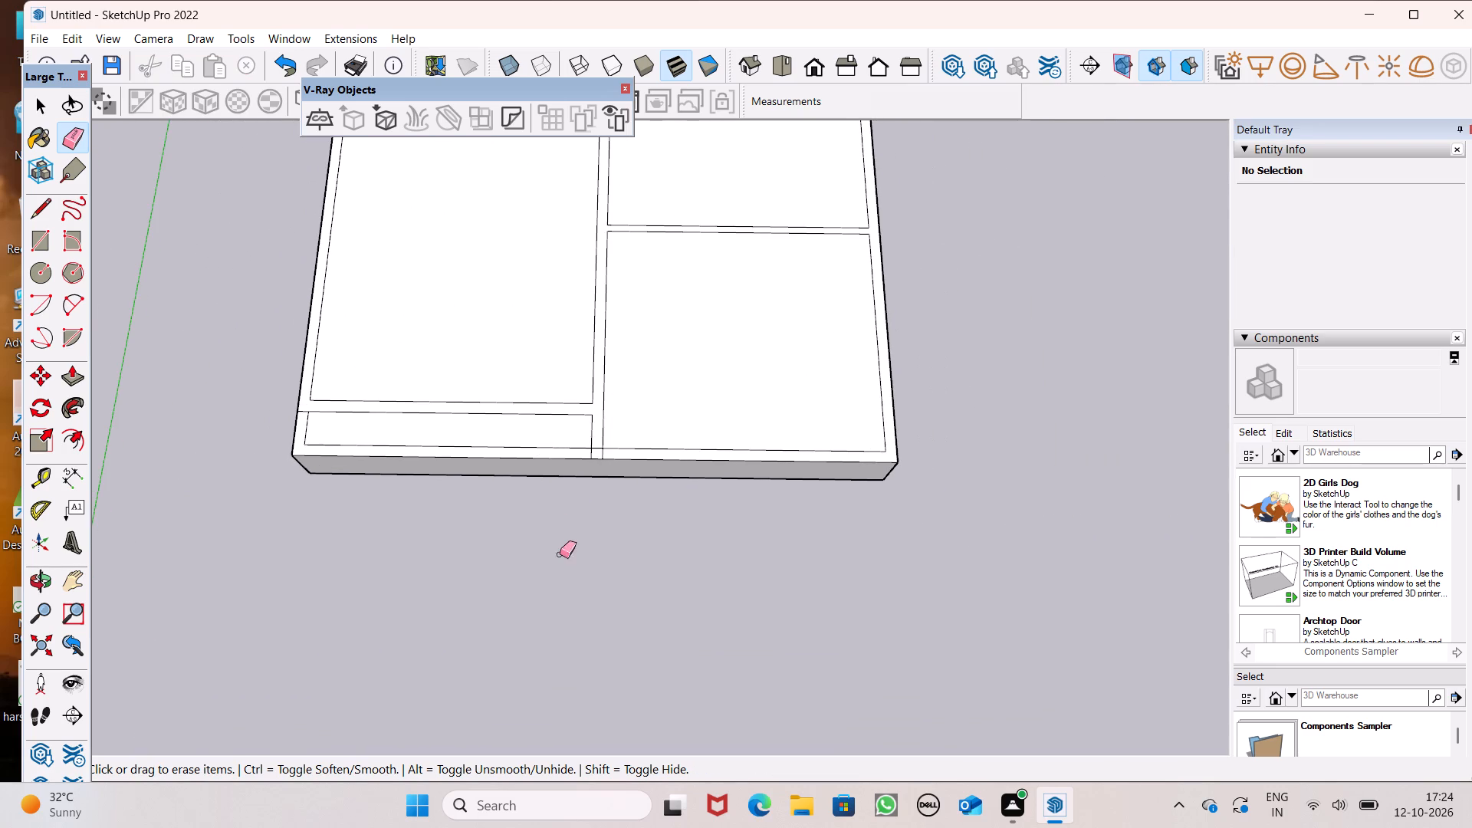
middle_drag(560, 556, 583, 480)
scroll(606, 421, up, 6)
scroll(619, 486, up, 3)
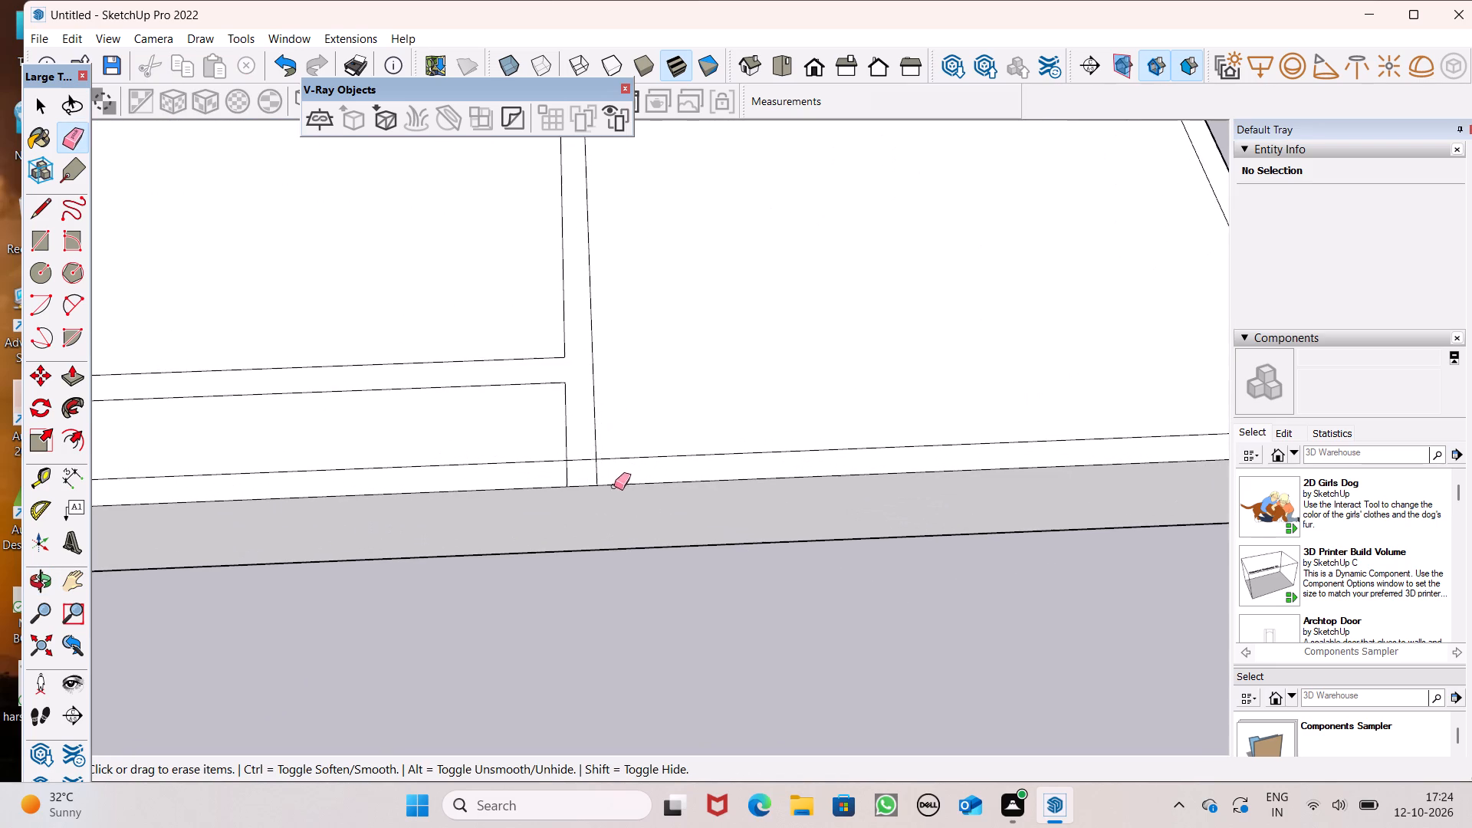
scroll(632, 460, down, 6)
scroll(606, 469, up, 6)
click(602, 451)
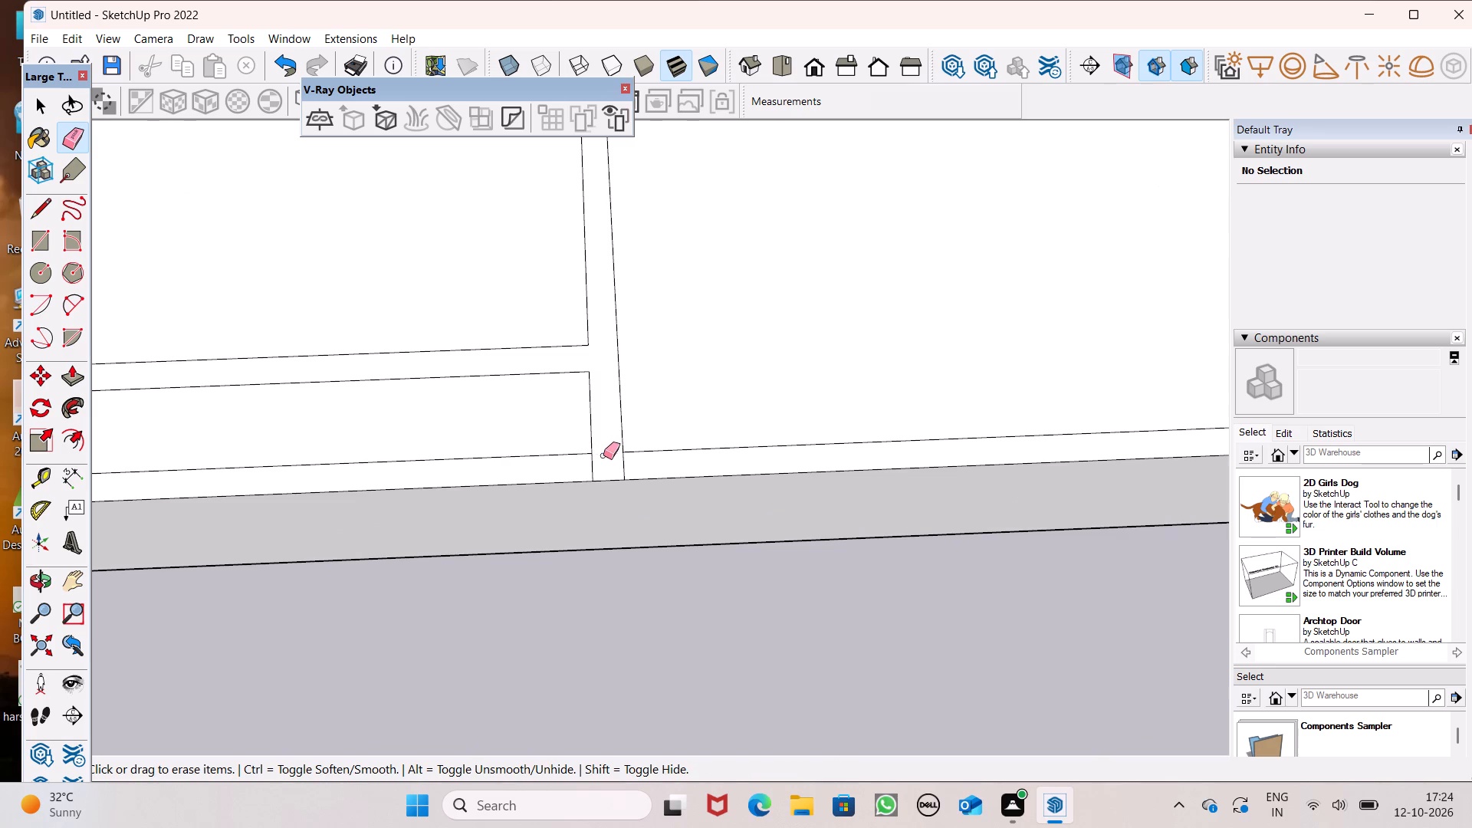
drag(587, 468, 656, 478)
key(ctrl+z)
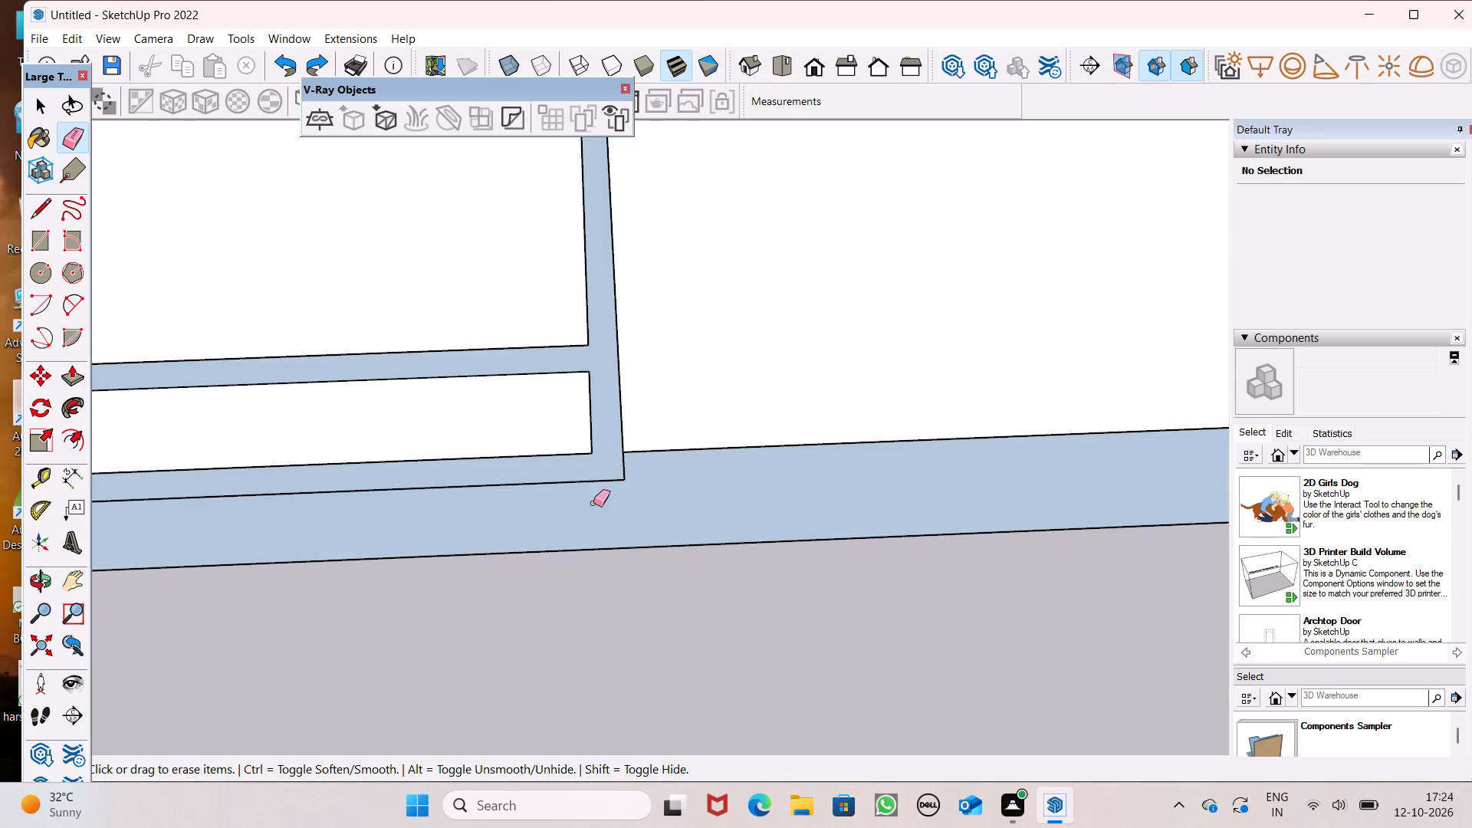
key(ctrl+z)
Erase the lengthwise partition's two line stubs that run inside the front outer wall.
scroll(616, 470, down, 5)
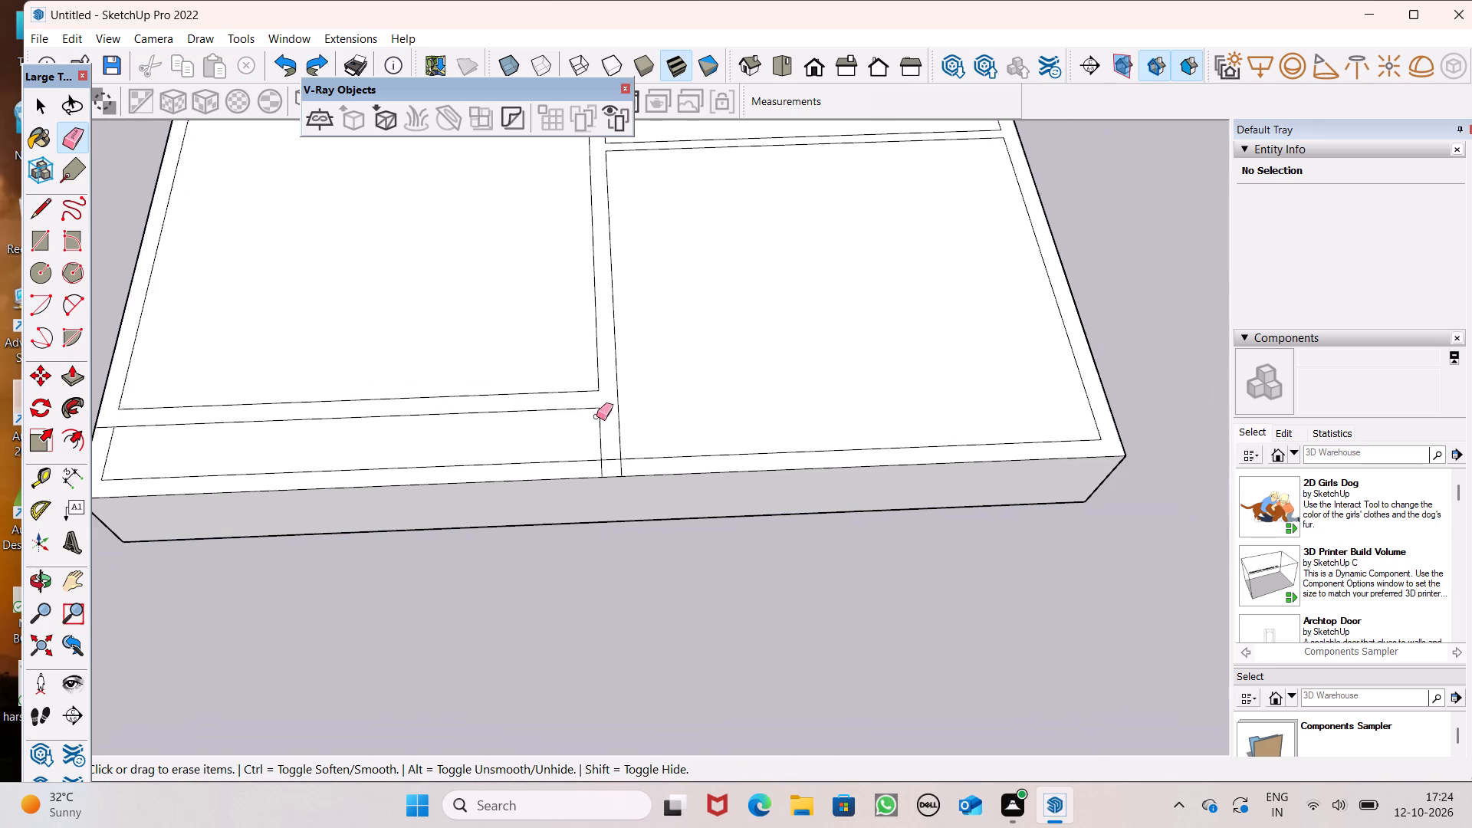
scroll(596, 416, up, 6)
drag(645, 509, 593, 505)
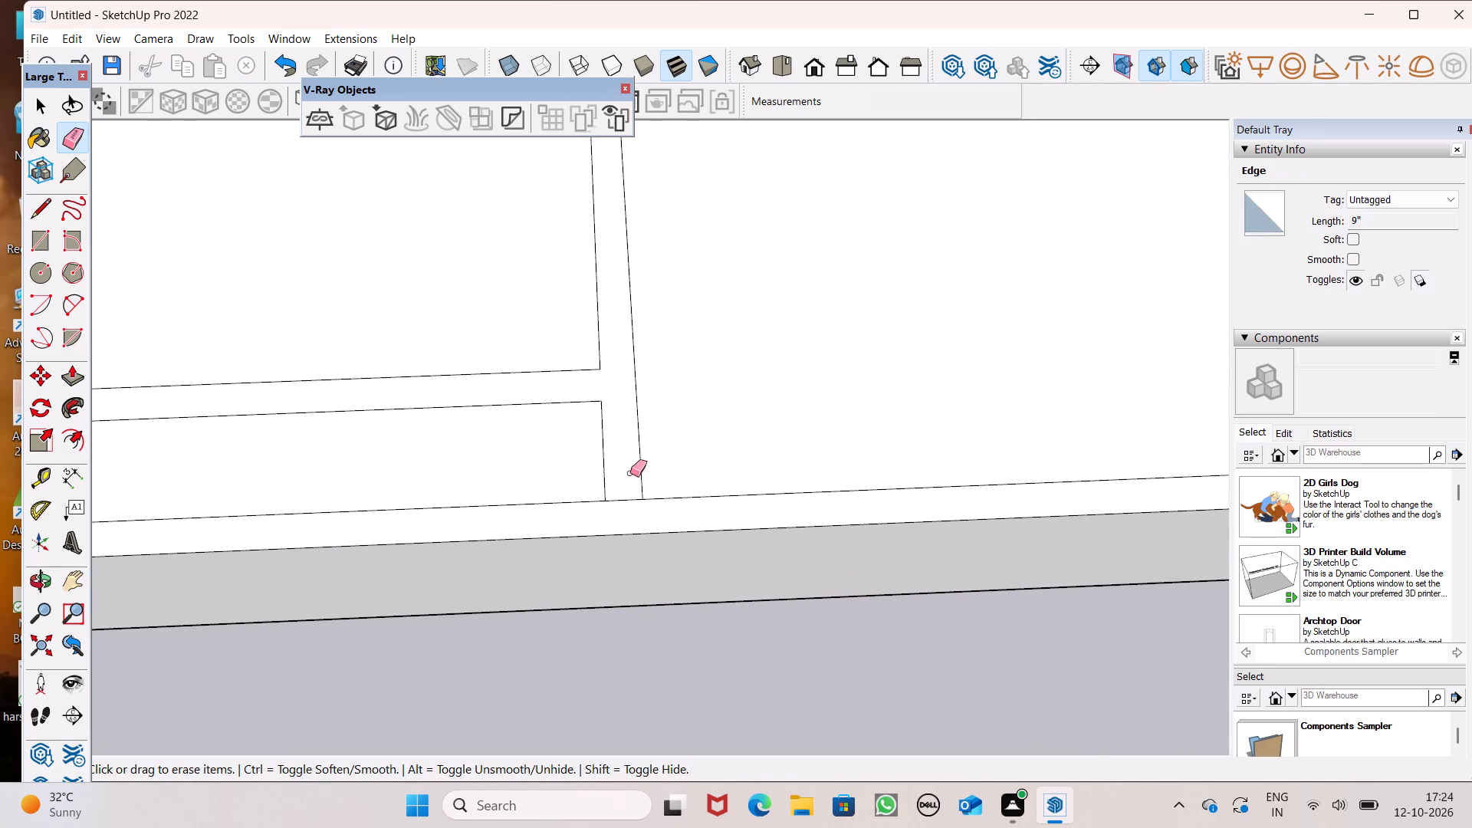
Draw a 9" line across the lengthwise partition, extending the front crosswise partition's line nearer the slab's front edge.
scroll(652, 373, down, 12)
middle_drag(710, 477, 686, 508)
scroll(639, 345, up, 2)
scroll(678, 366, down, 2)
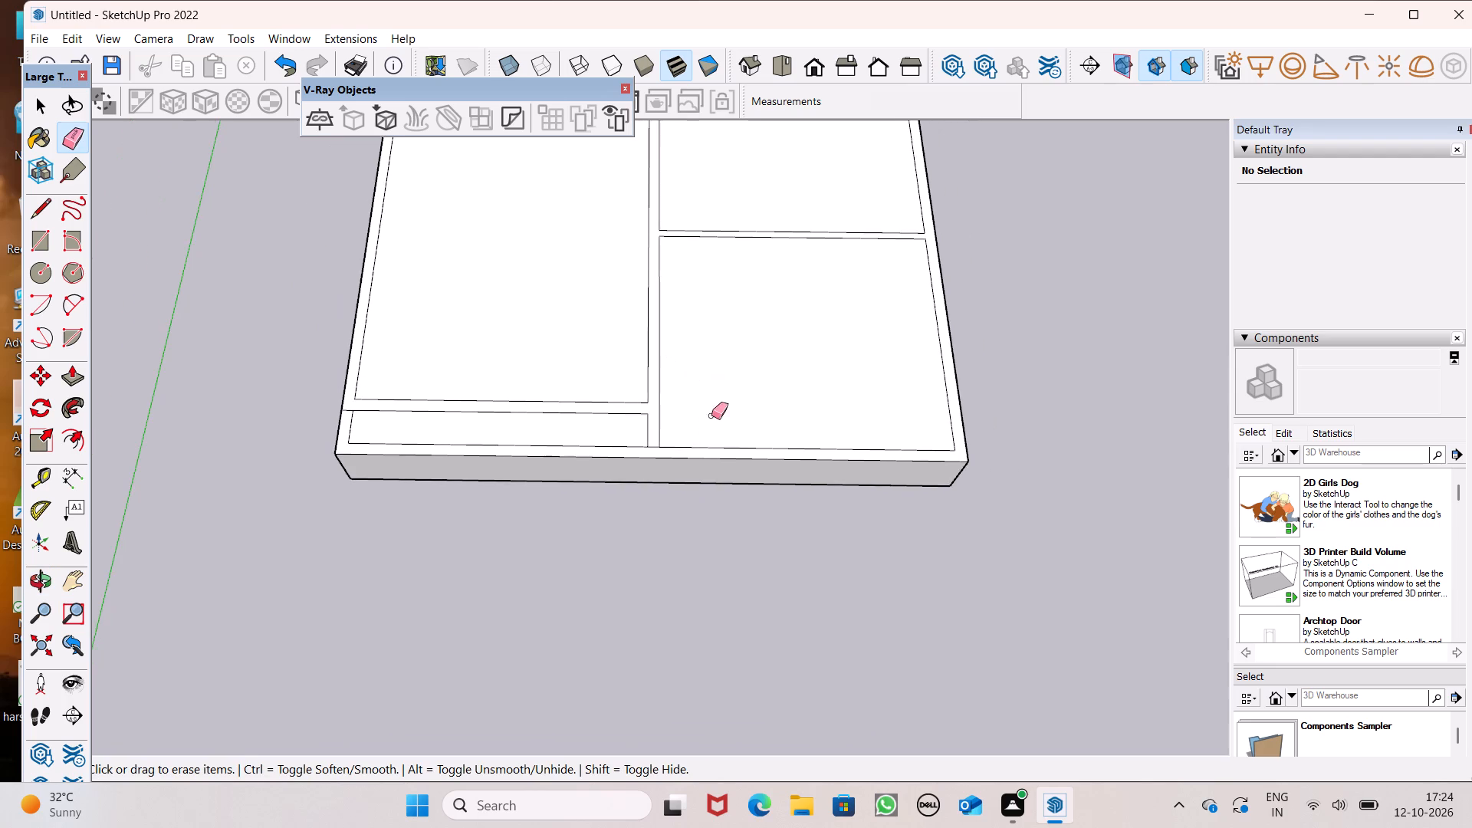
middle_drag(711, 416, 695, 519)
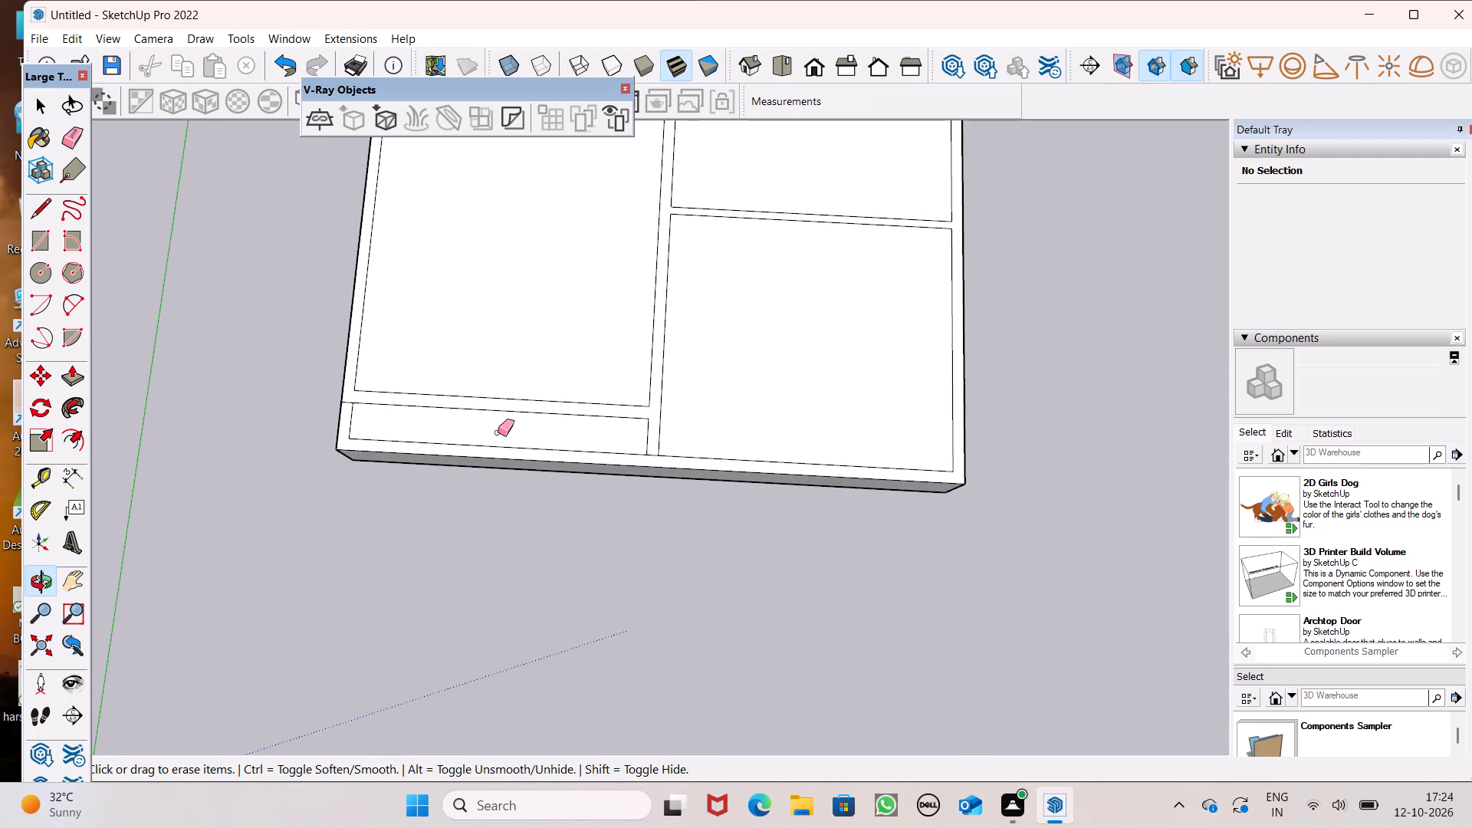
scroll(642, 465, up, 7)
scroll(678, 416, down, 5)
scroll(737, 403, up, 3)
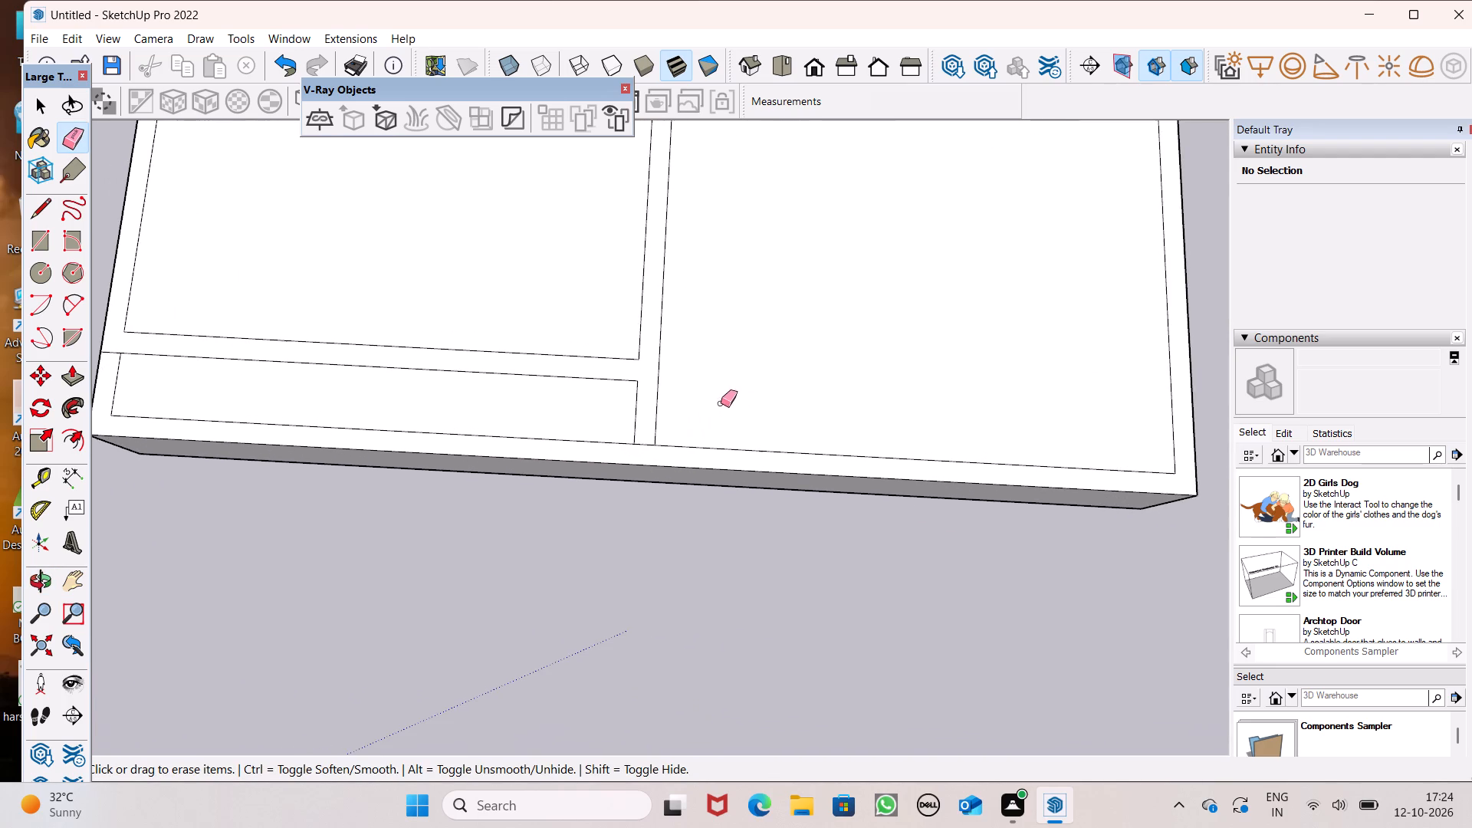
click(46, 209)
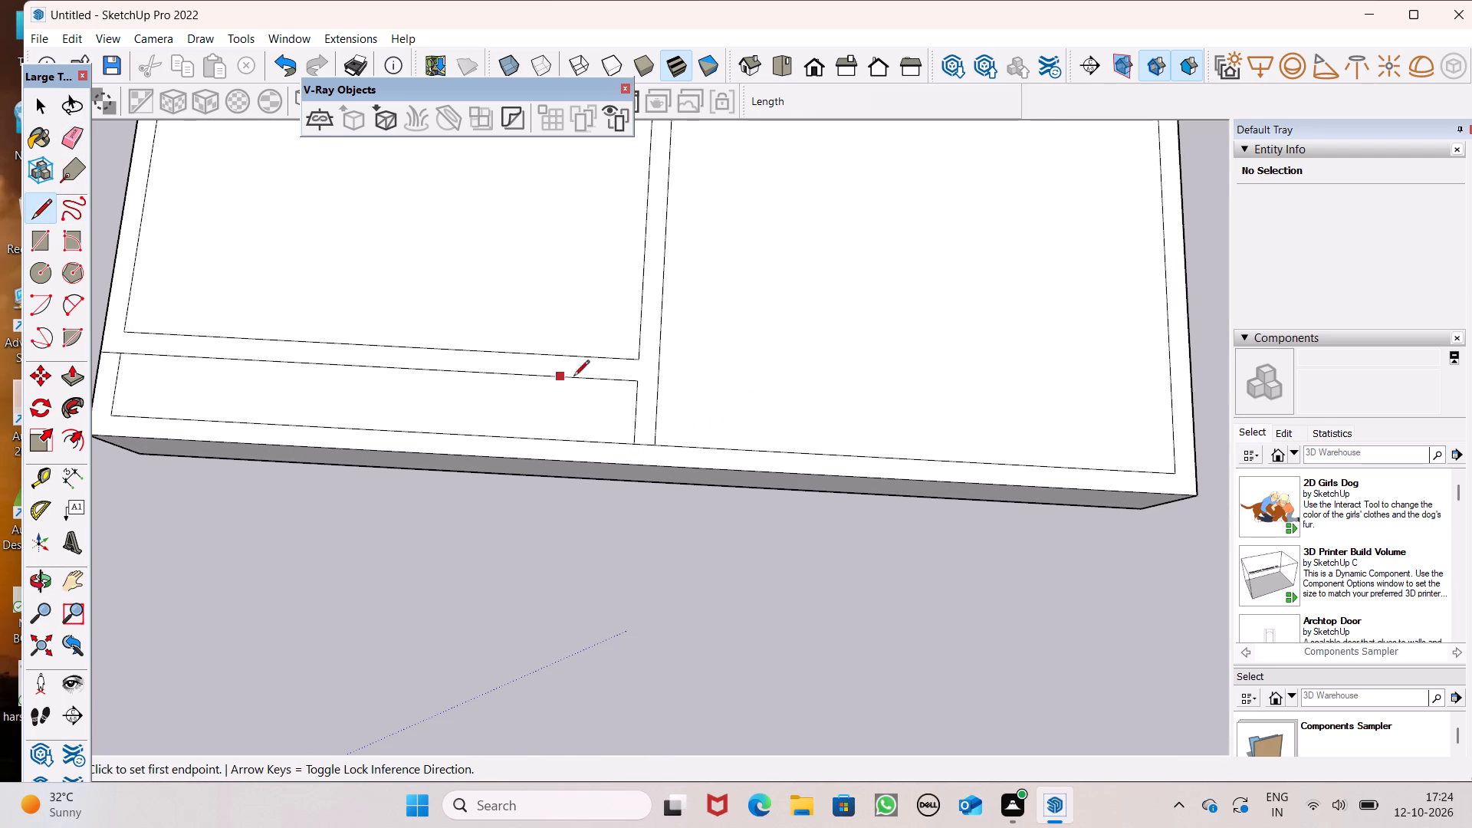
scroll(659, 392, up, 4)
click(628, 383)
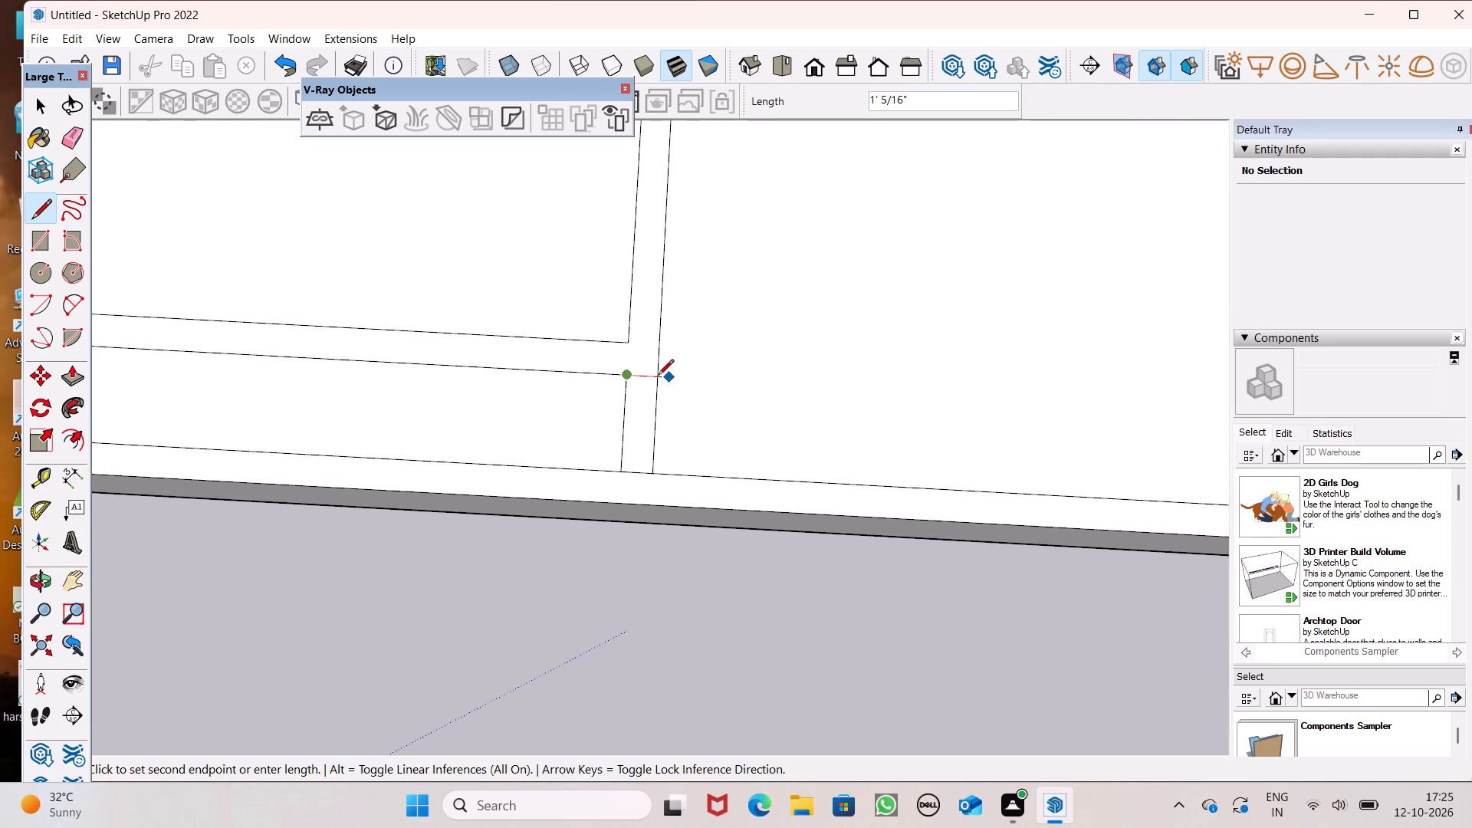
scroll(657, 376, up, 1)
click(653, 375)
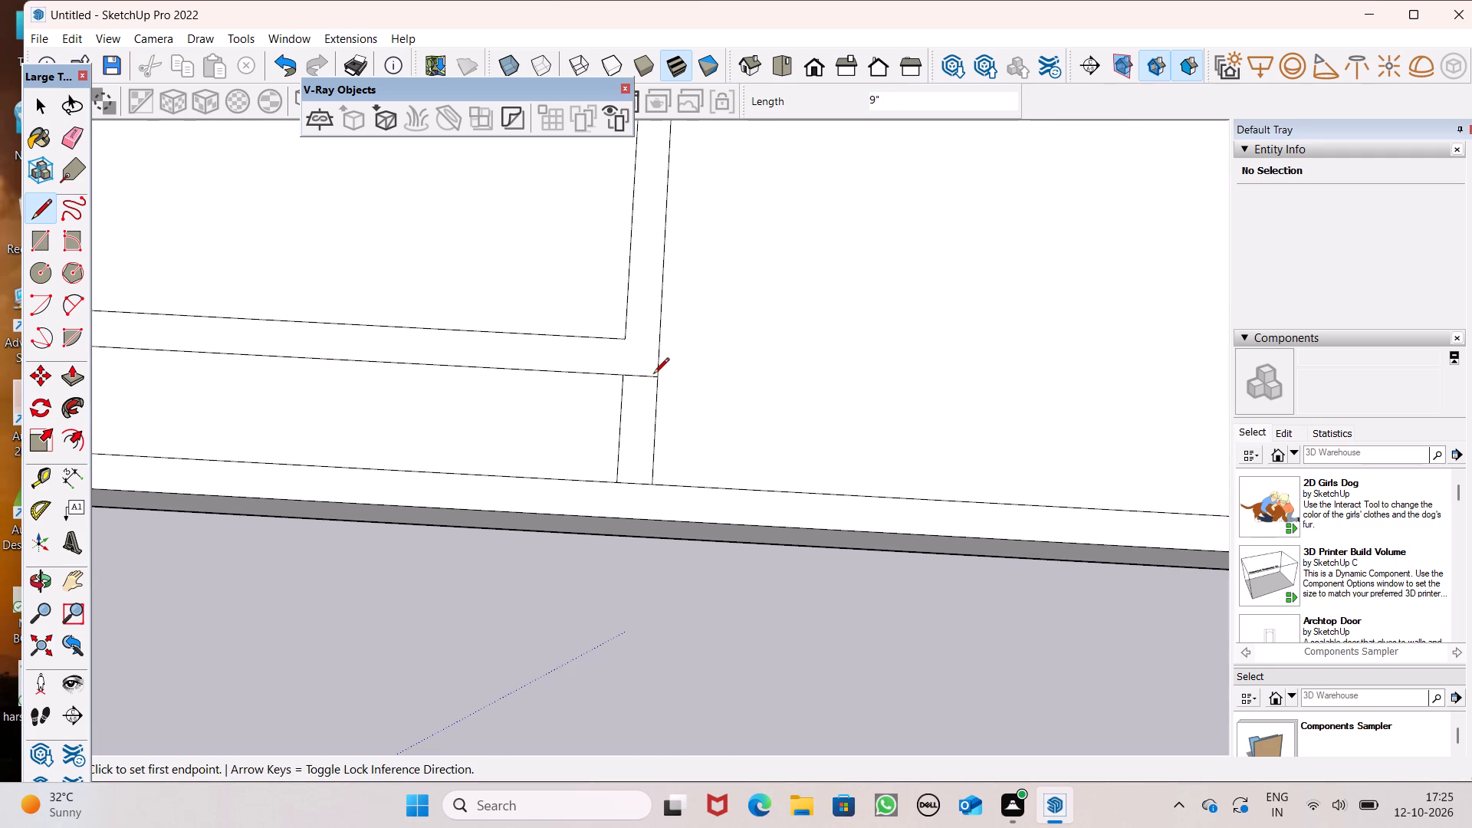
Draw a line extending the front outer wall's inner line to the slab's side edge, at the front corner farther from the front crosswise partition.
scroll(721, 284, down, 8)
scroll(263, 360, up, 5)
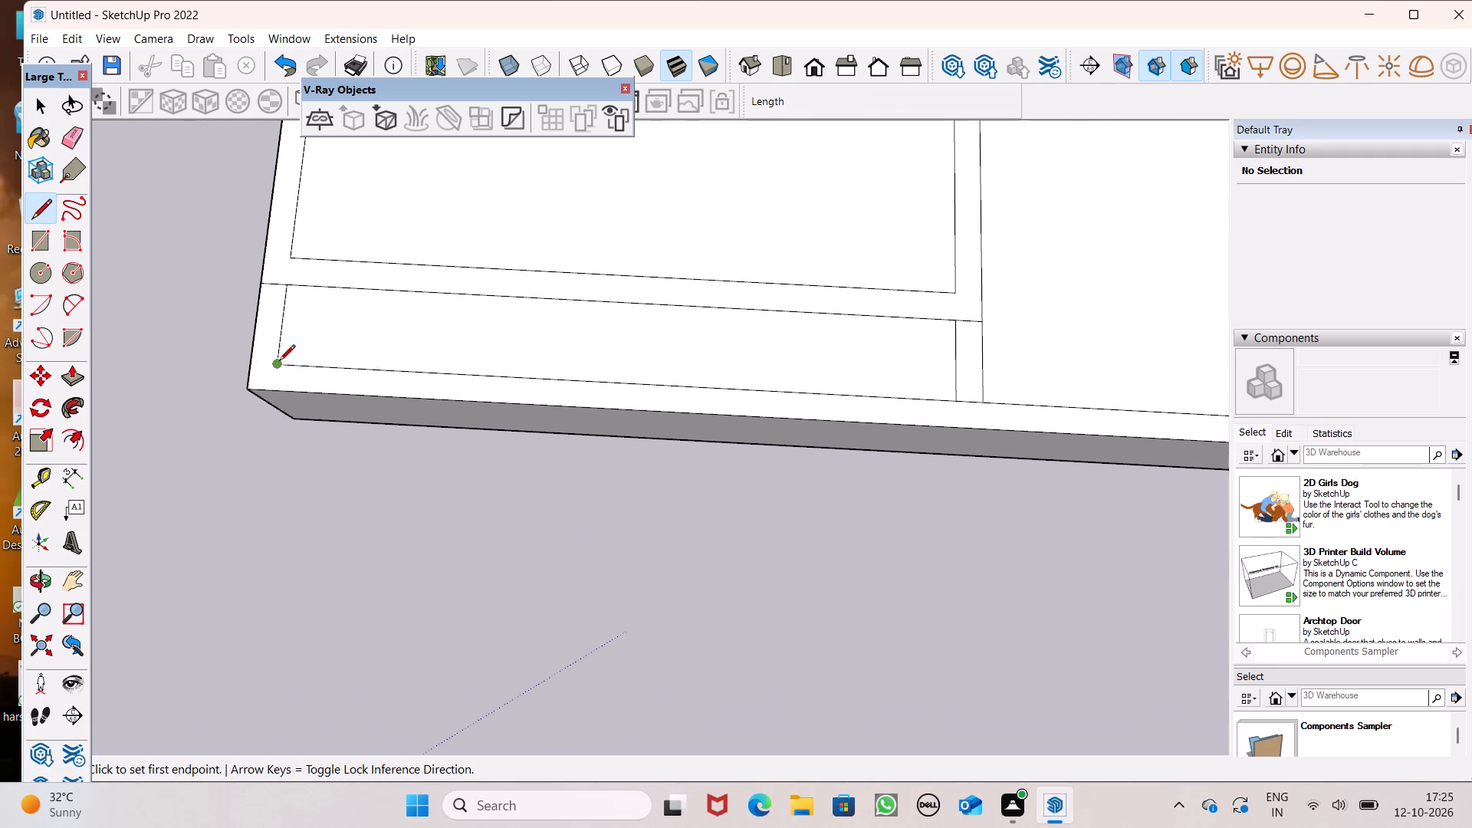
scroll(244, 366, down, 9)
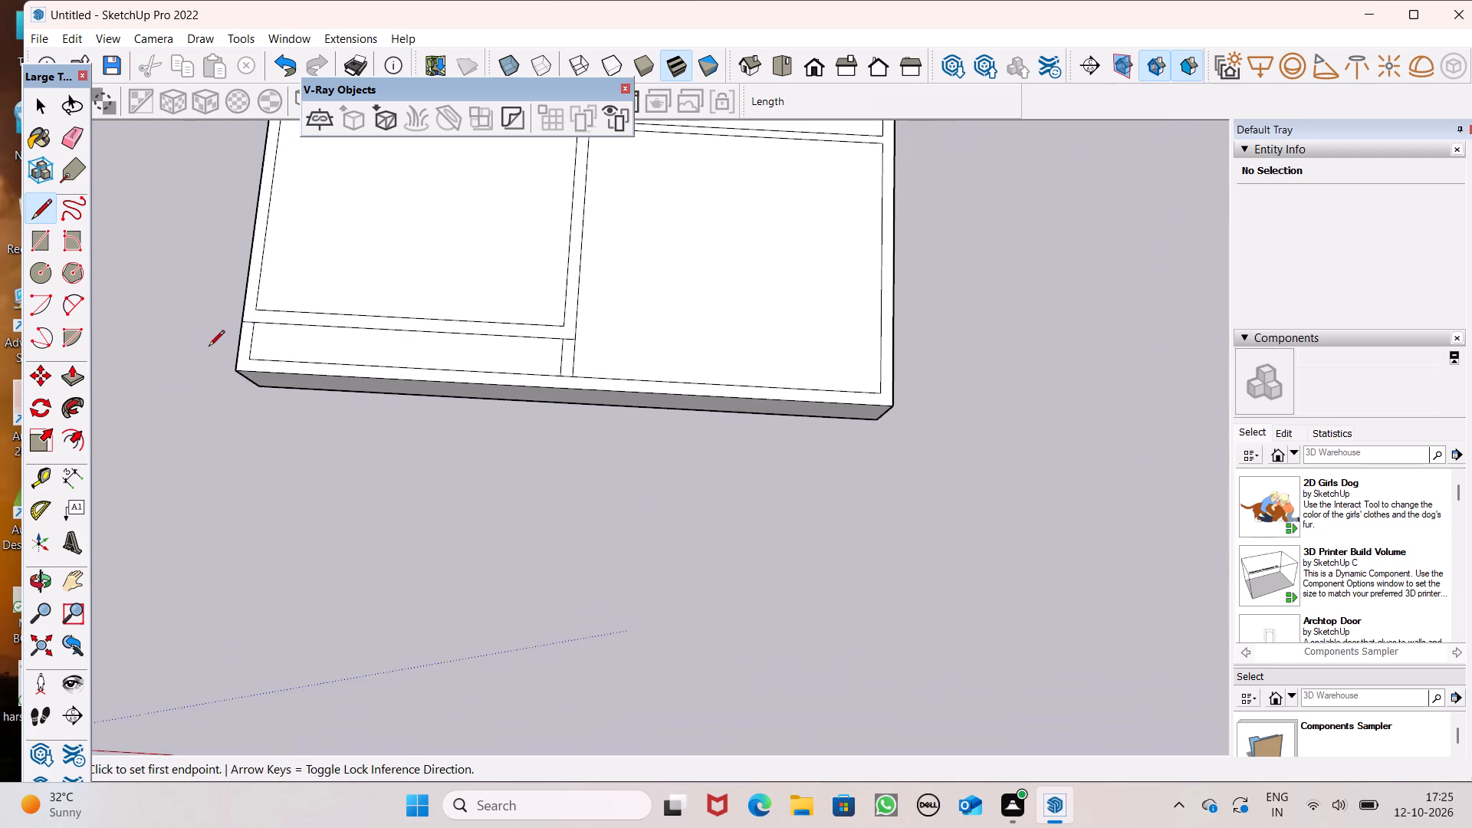
scroll(209, 347, down, 3)
scroll(508, 315, up, 6)
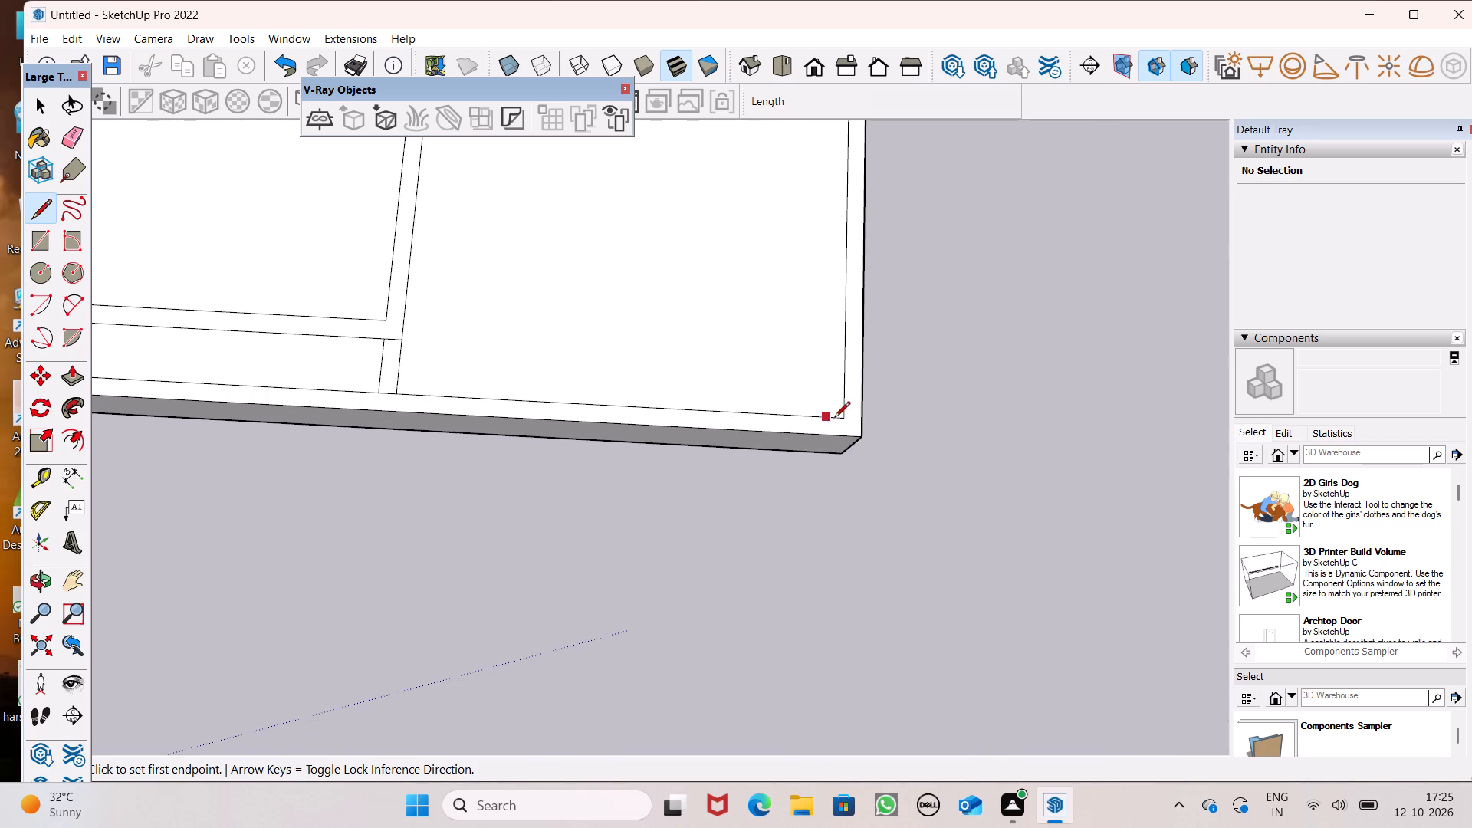
scroll(851, 428, up, 5)
click(838, 413)
click(871, 410)
Draw a 9" line extending the front outer wall's inner line to the slab's side edge, at the front corner nearer the front crosswise partition.
scroll(862, 353, down, 2)
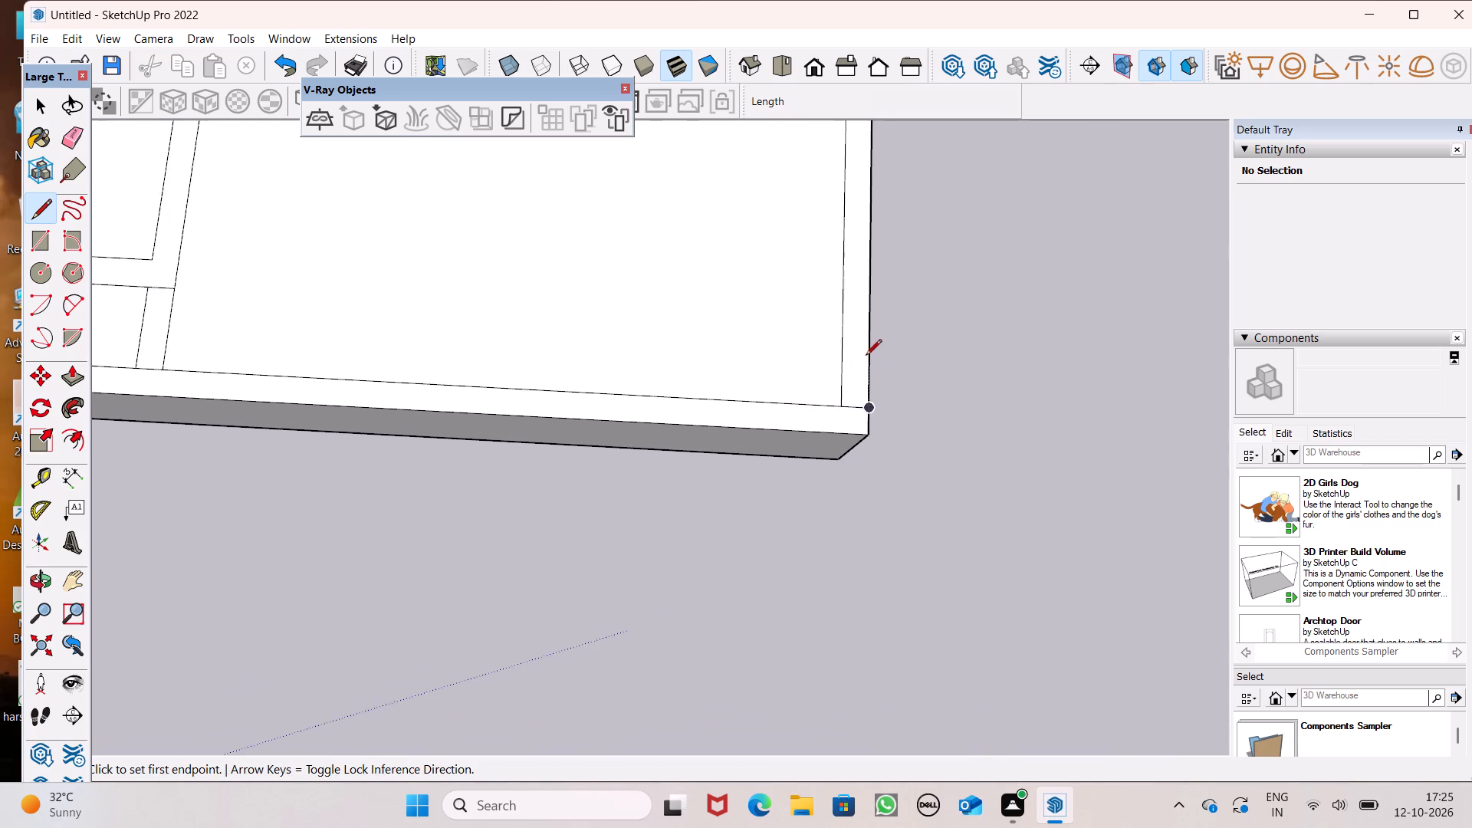
scroll(866, 356, down, 6)
scroll(425, 365, down, 6)
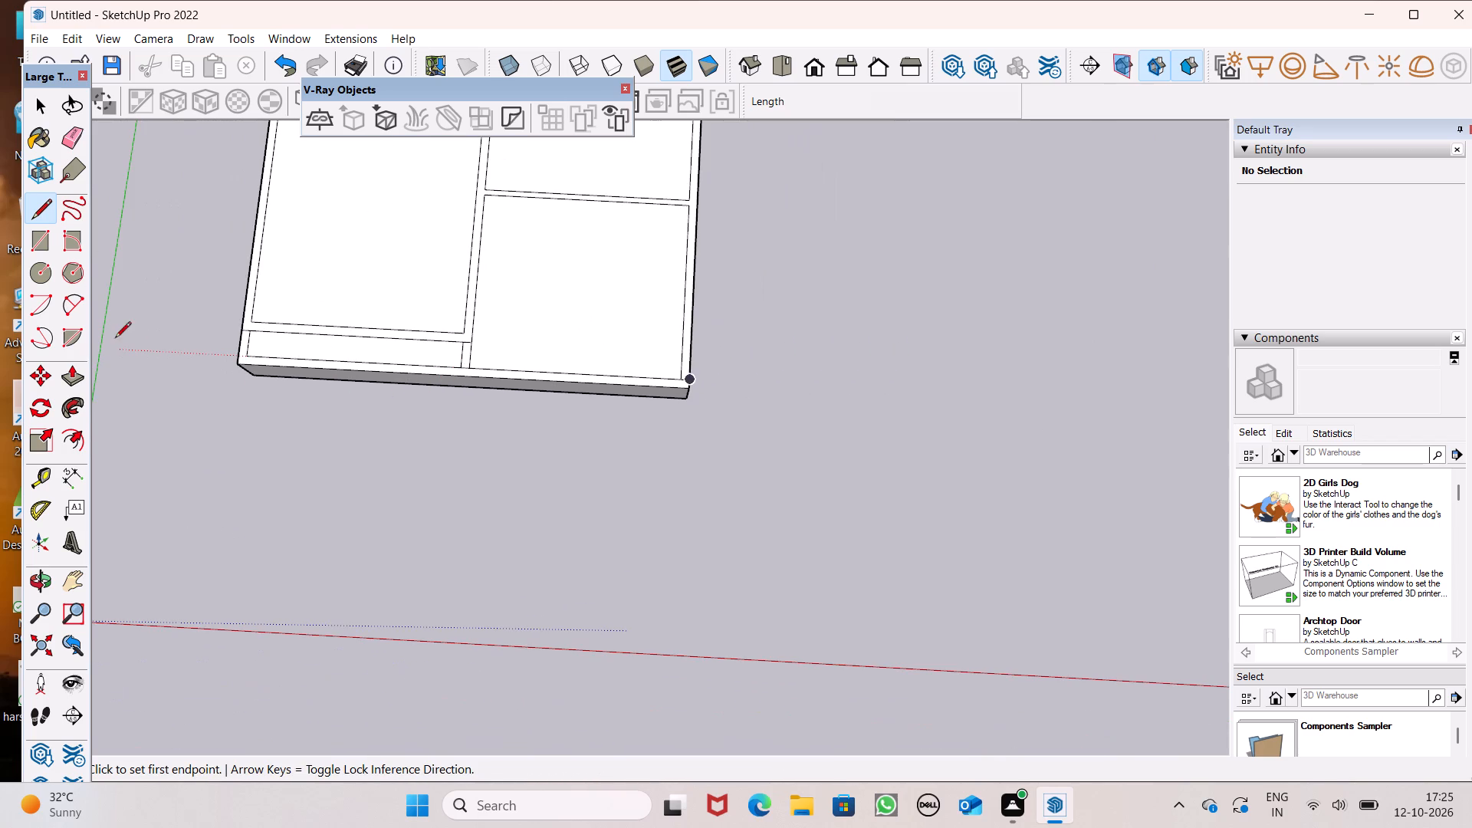
scroll(93, 337, down, 3)
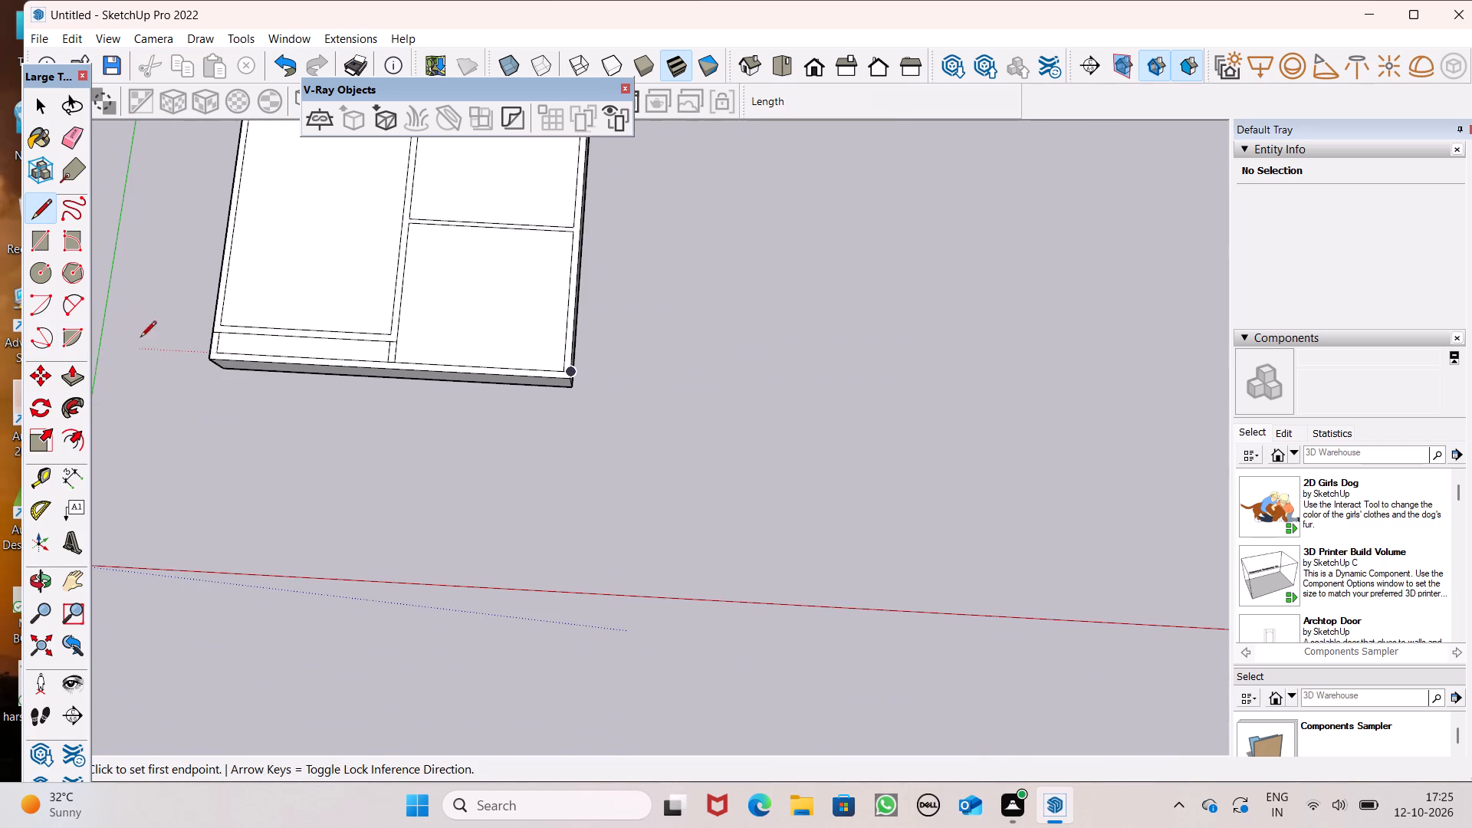
scroll(142, 342, down, 8)
scroll(159, 327, up, 1)
middle_drag(159, 328, 216, 345)
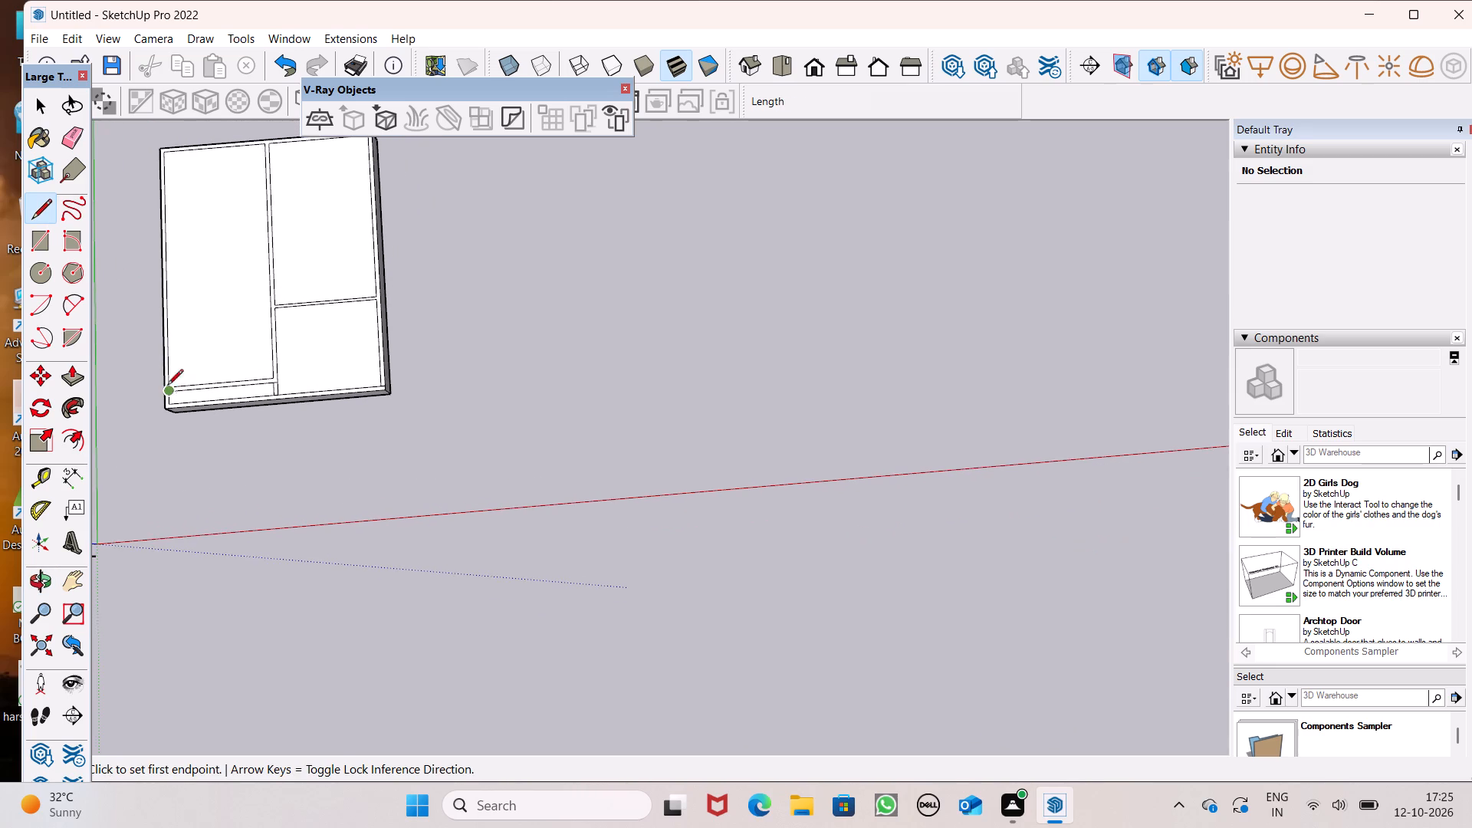
scroll(494, 230, down, 6)
scroll(259, 311, up, 4)
scroll(313, 370, up, 3)
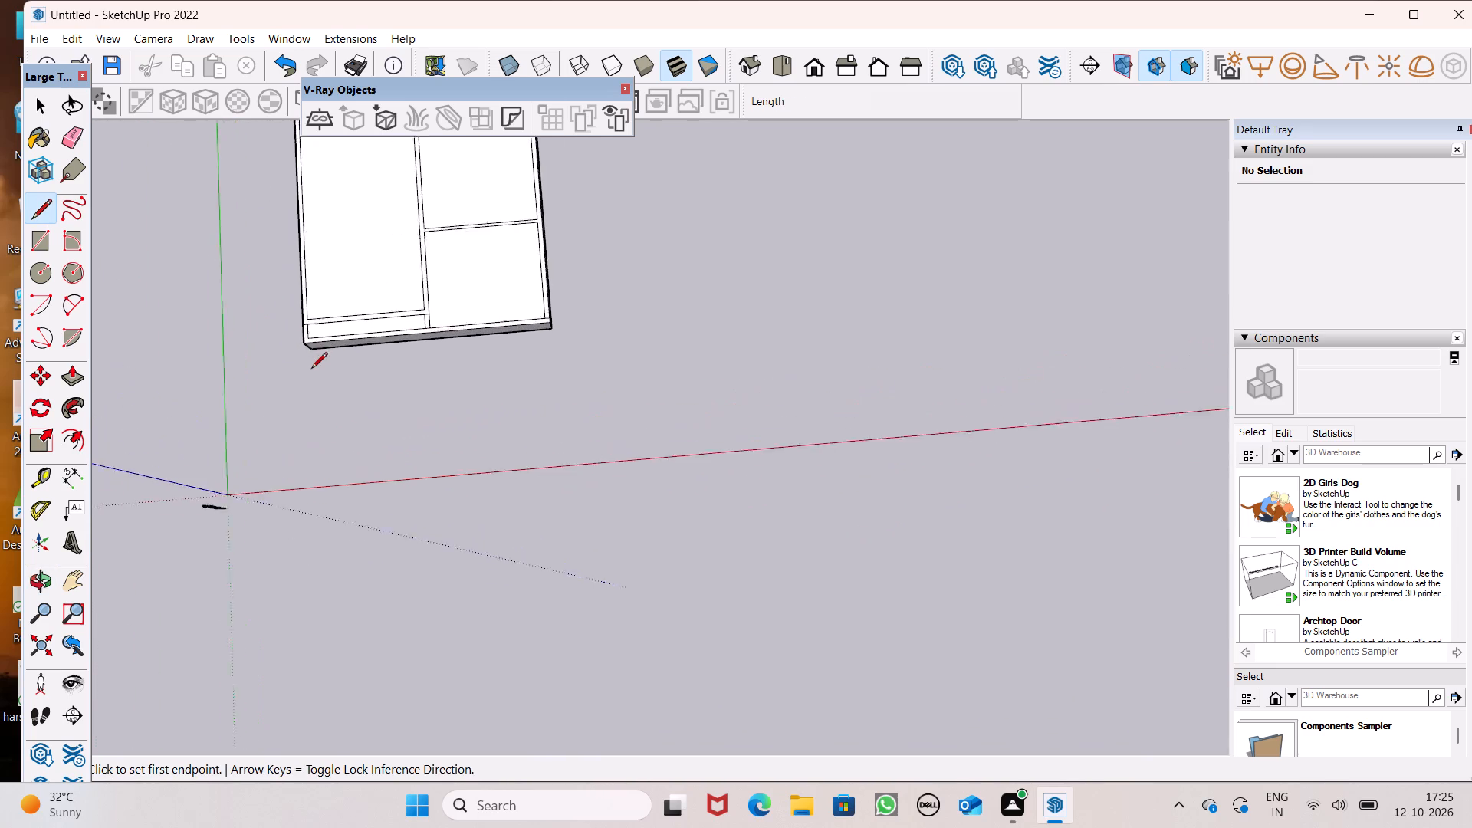
scroll(311, 370, up, 11)
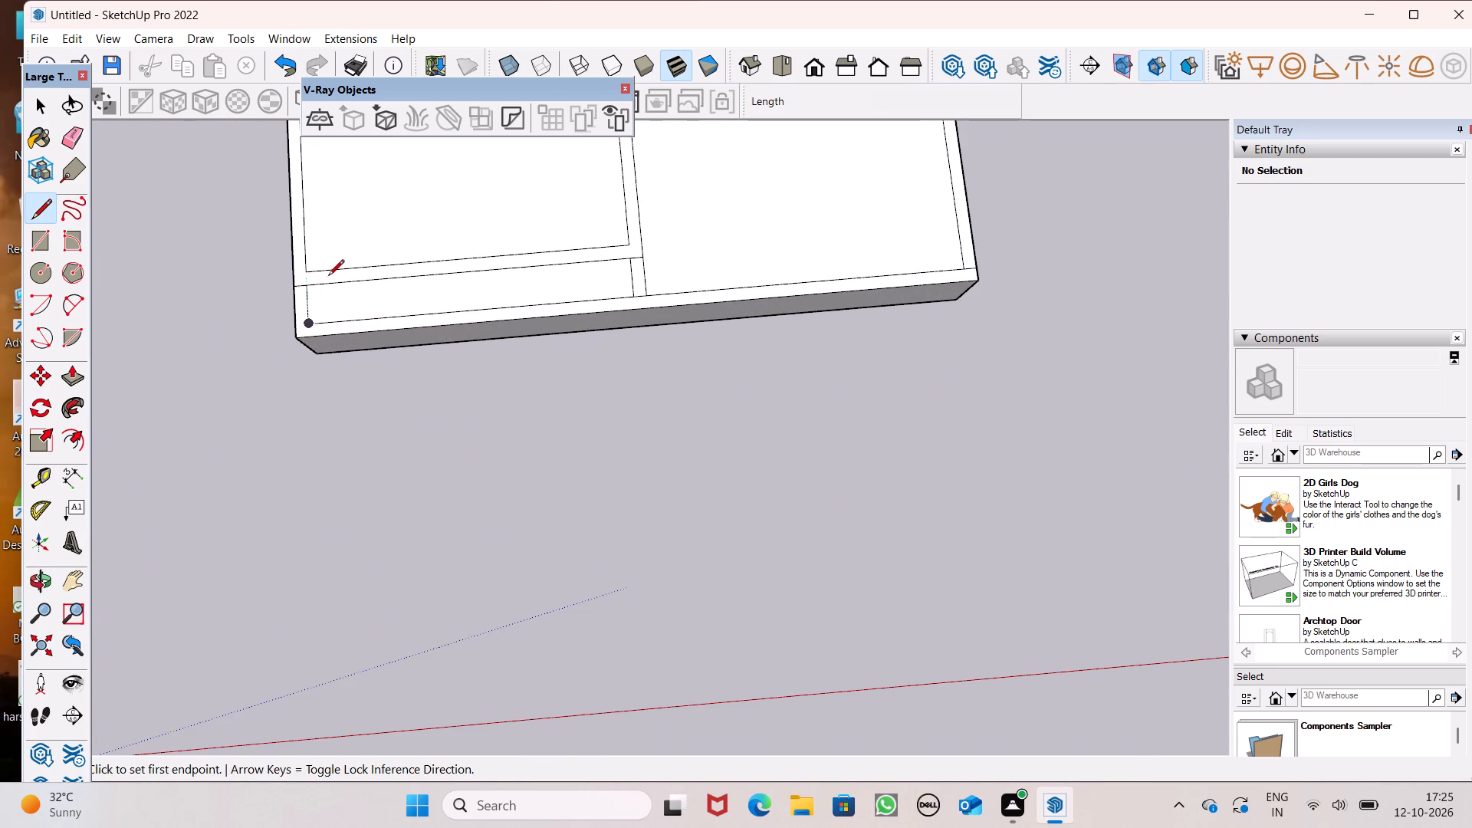
scroll(333, 280, down, 2)
middle_drag(489, 354, 445, 384)
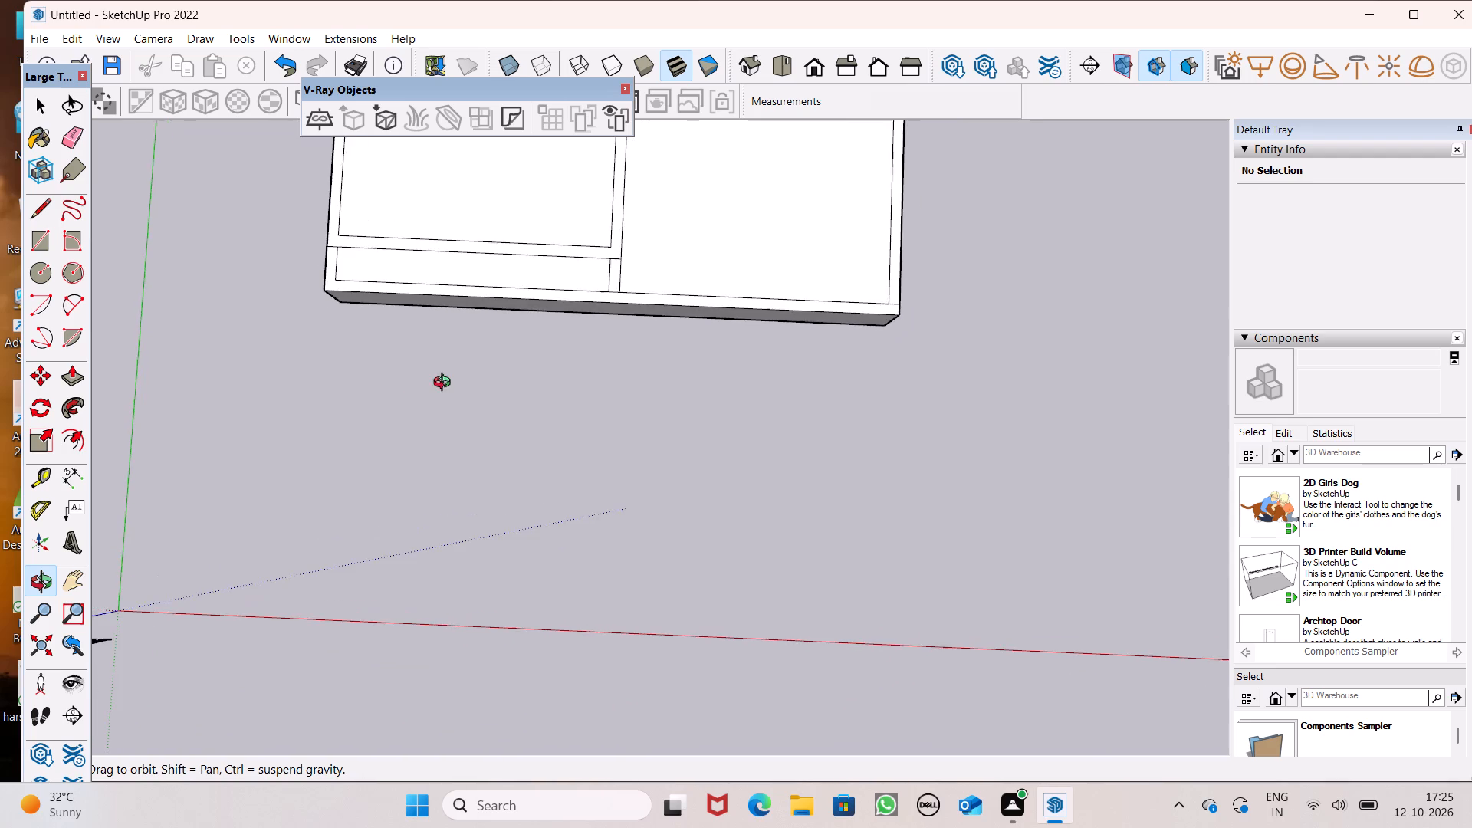
middle_drag(445, 384, 465, 430)
scroll(410, 371, down, 6)
middle_drag(442, 420, 482, 432)
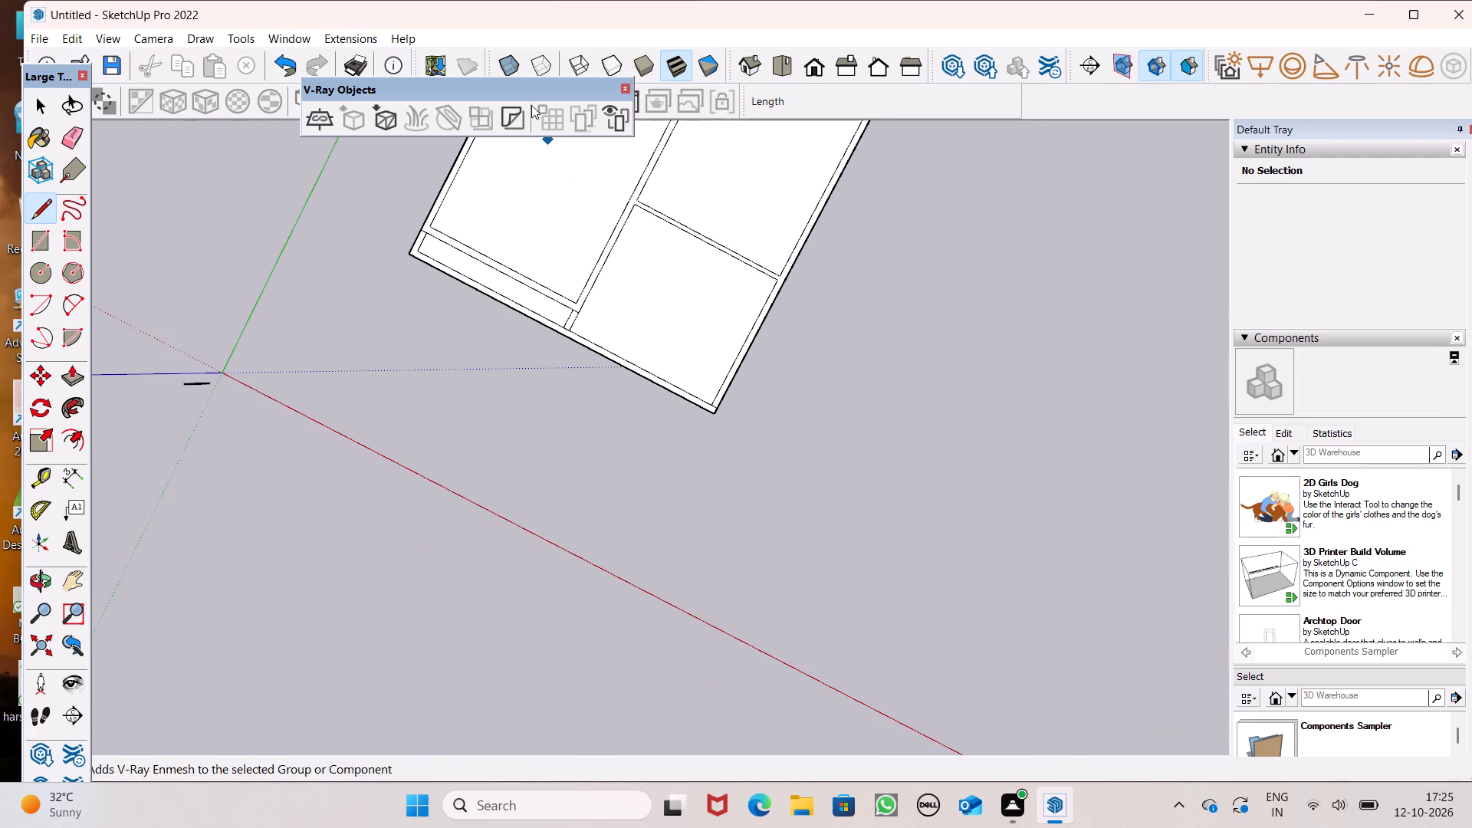
click(781, 79)
scroll(606, 424, up, 5)
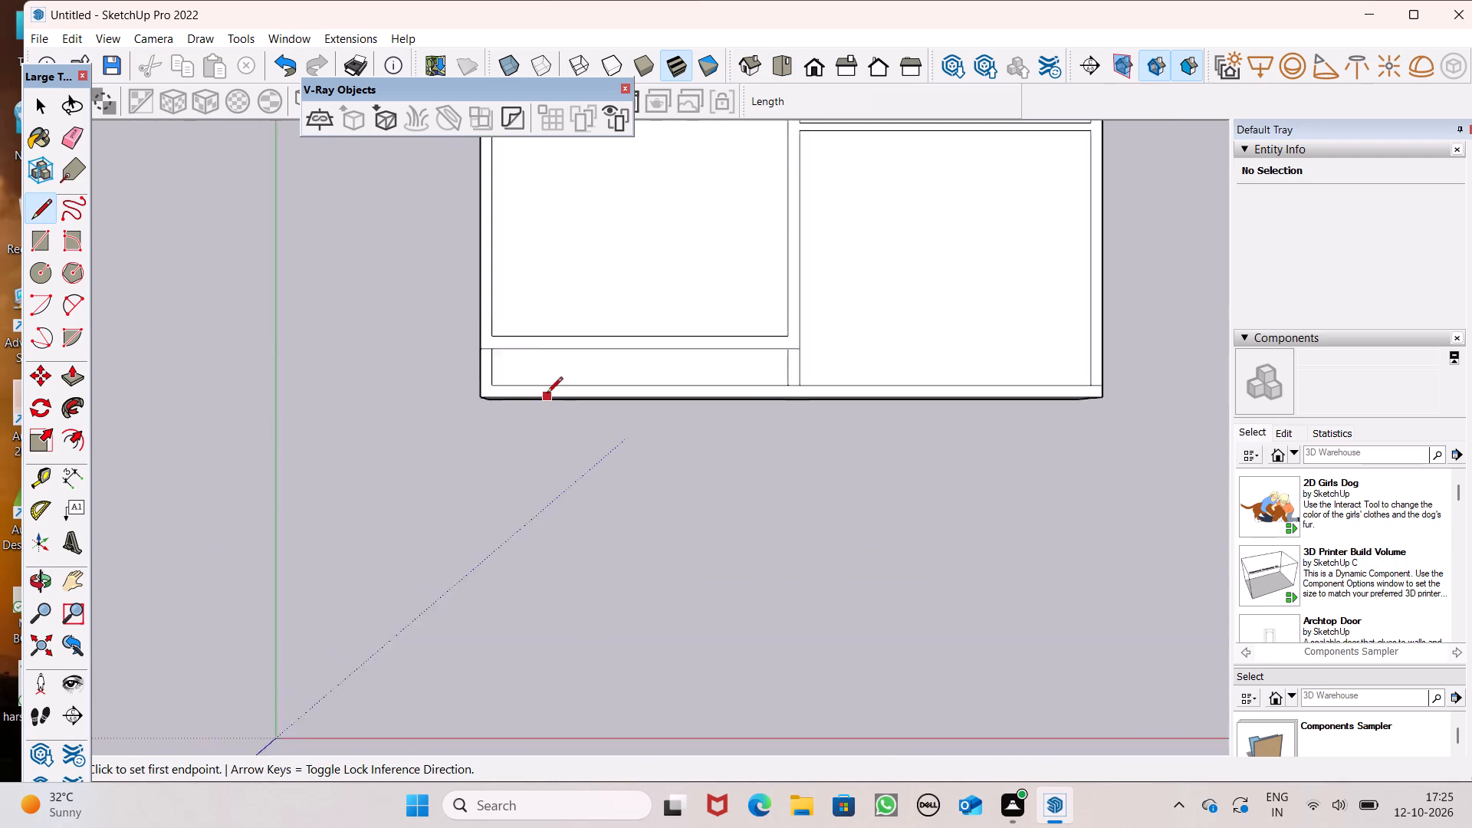
scroll(547, 394, up, 2)
scroll(528, 349, down, 2)
scroll(554, 373, up, 2)
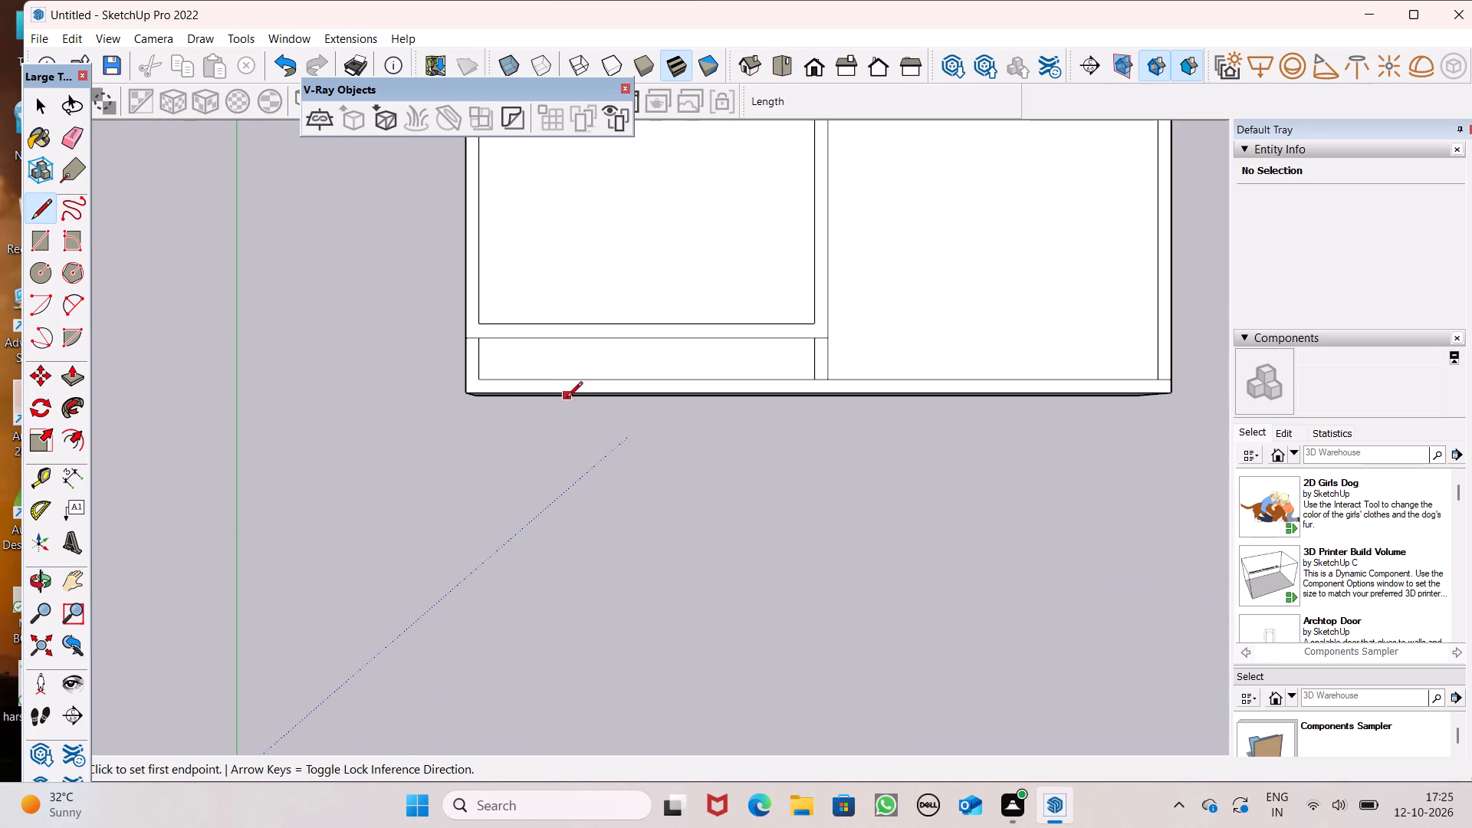
scroll(529, 388, up, 6)
click(432, 371)
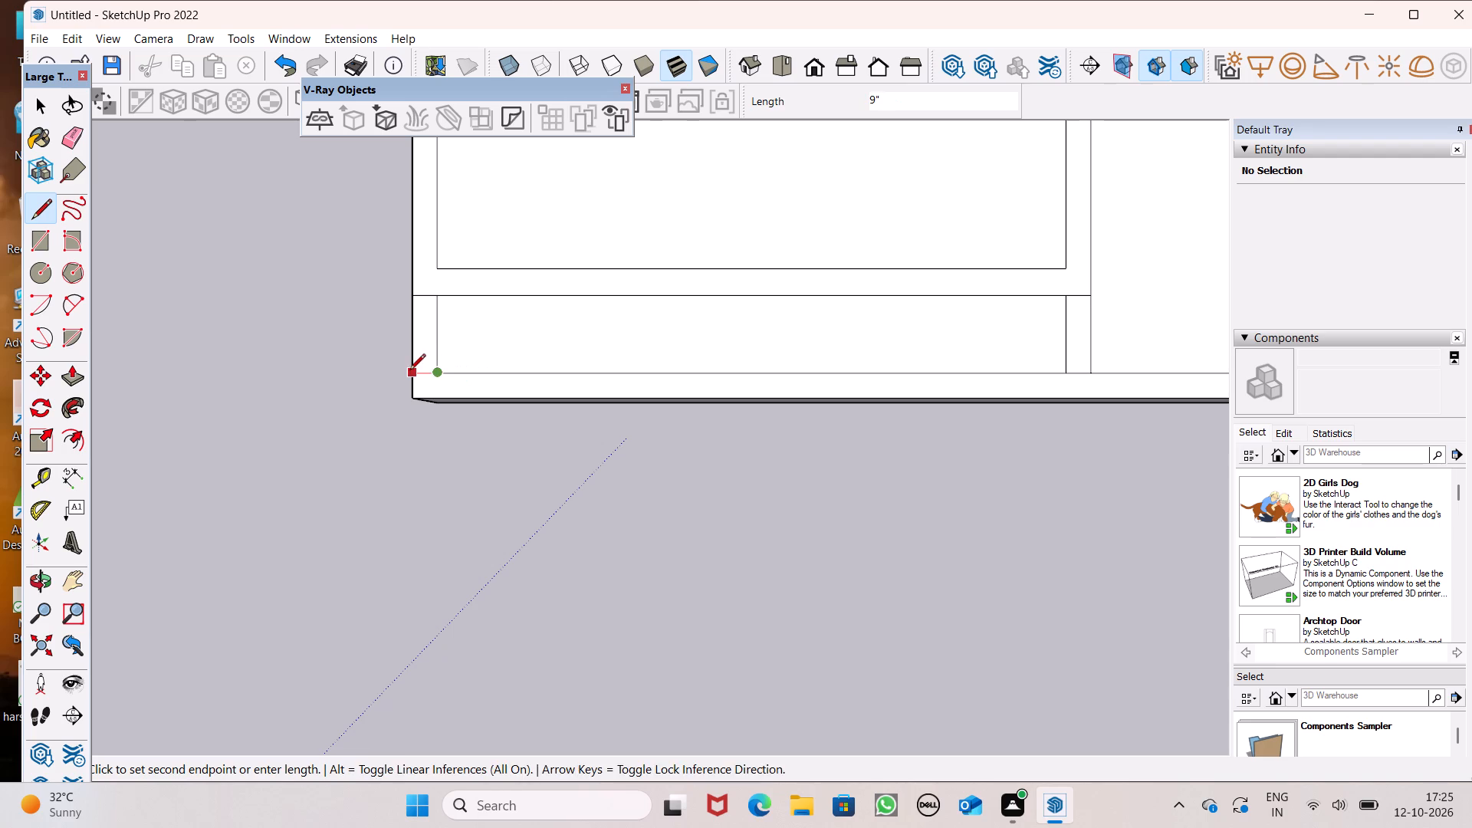
click(409, 371)
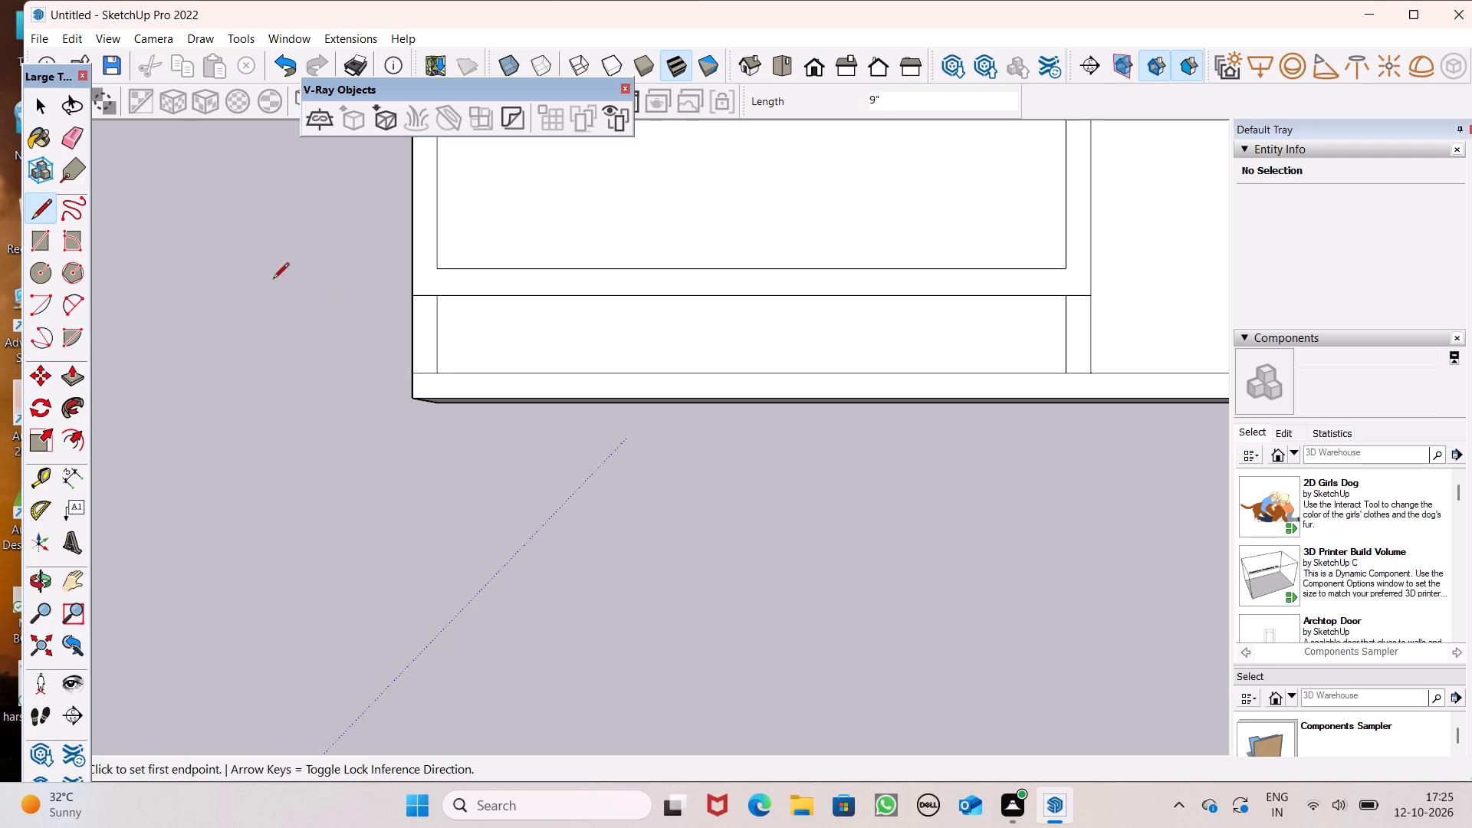
Erase the front crosswise partition's line stubs crossing the side outer wall and the lengthwise partition.
click(69, 135)
scroll(383, 301, up, 5)
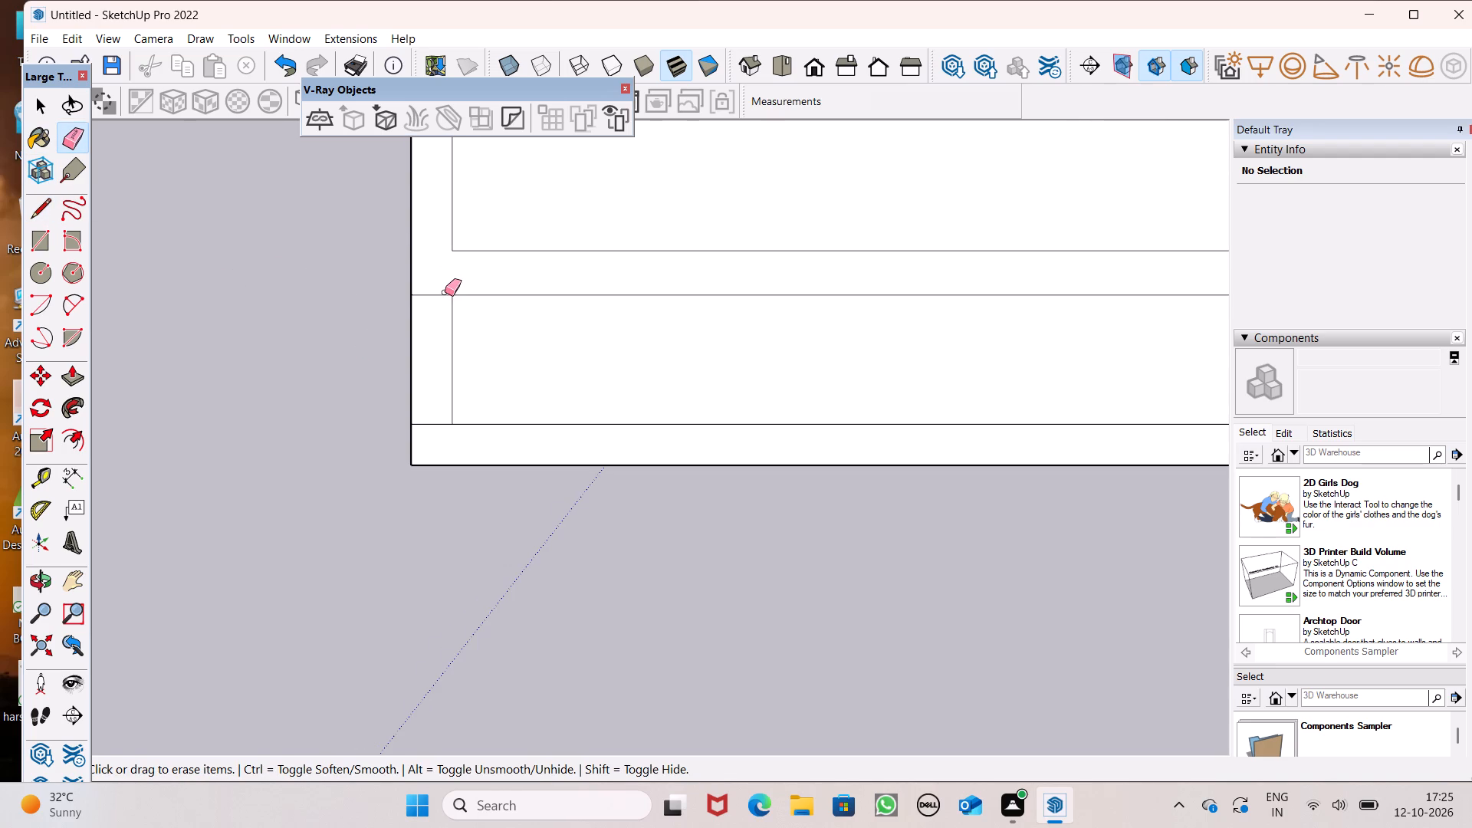
click(445, 292)
scroll(353, 380, down, 5)
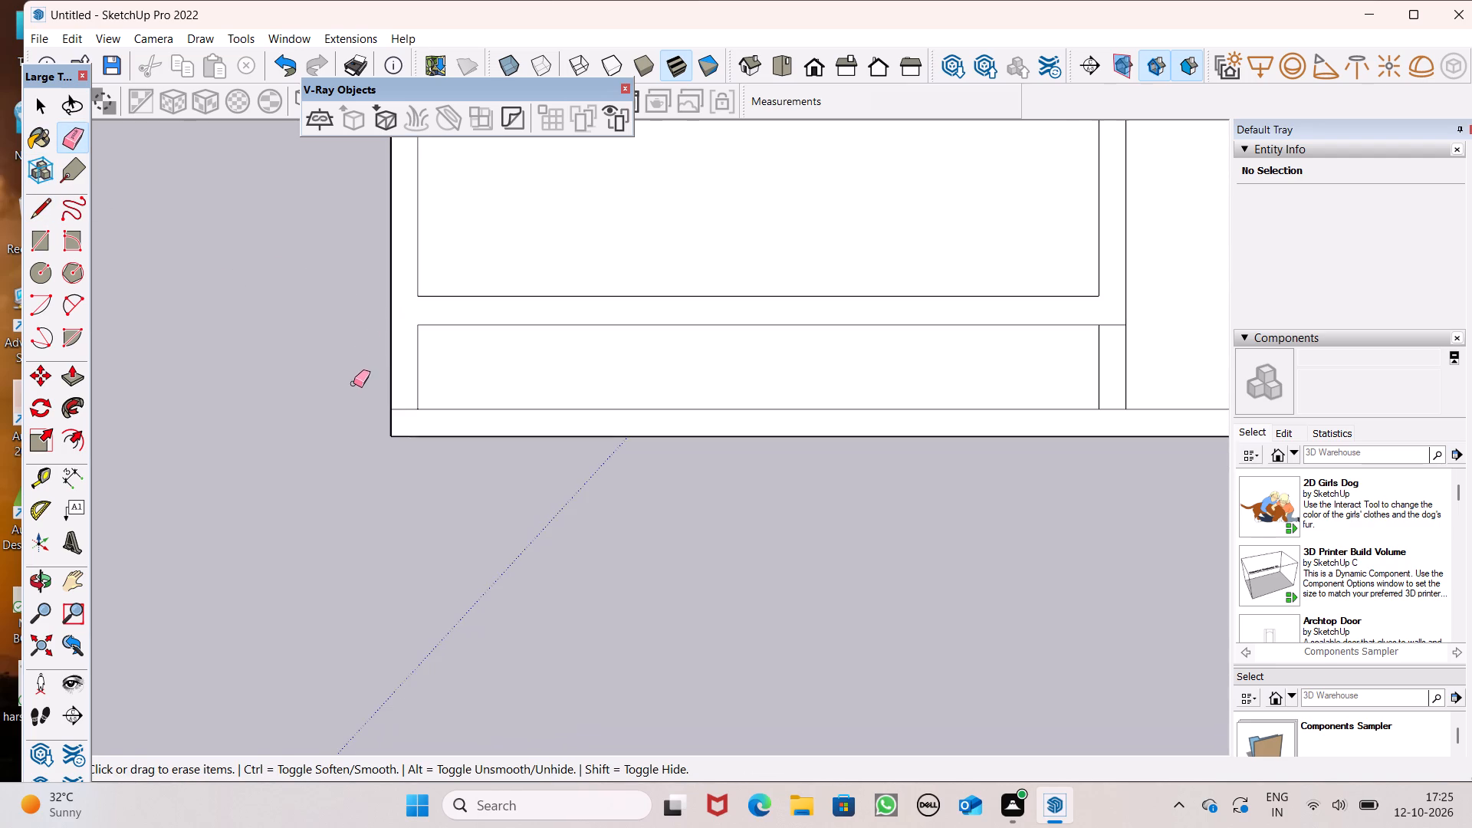
middle_drag(409, 442, 409, 463)
scroll(405, 443, up, 1)
scroll(411, 386, down, 6)
middle_drag(569, 435, 562, 366)
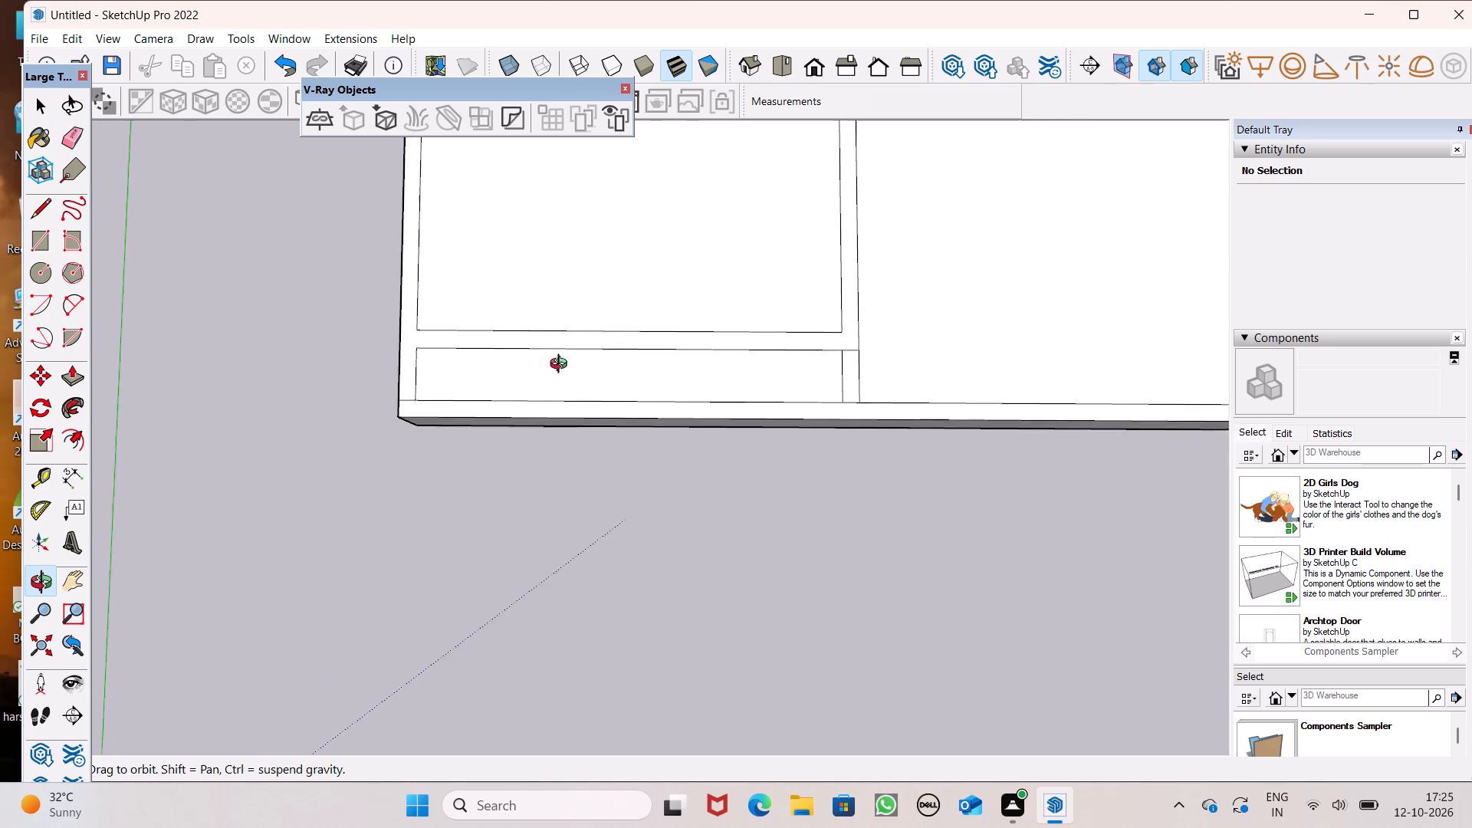
middle_drag(562, 366, 552, 346)
scroll(796, 326, up, 4)
scroll(861, 376, up, 3)
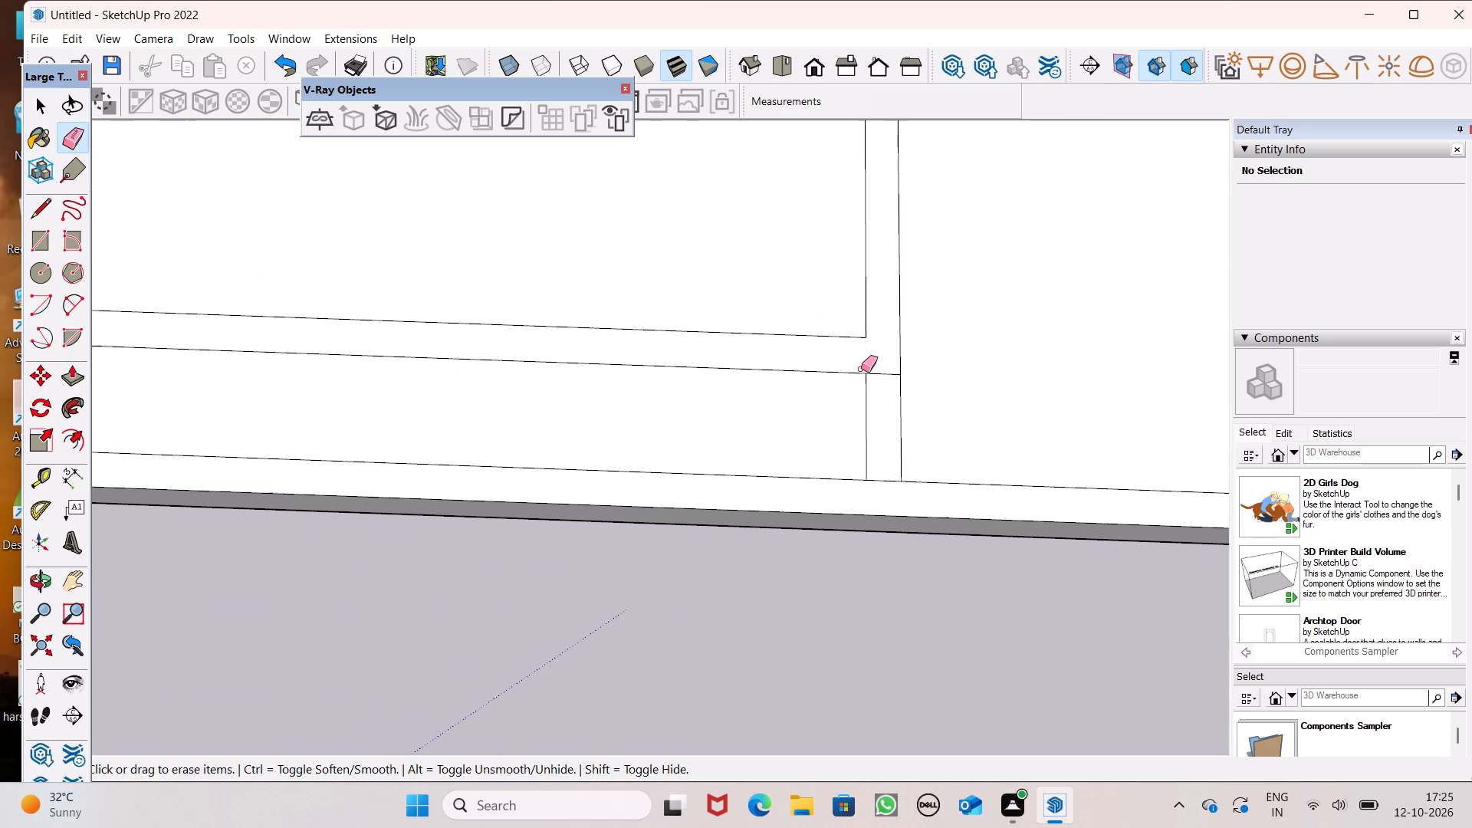
drag(876, 372, 879, 379)
Examine the cleaned-up wall junctions and the overall wall layout on the slab.
scroll(466, 383, down, 4)
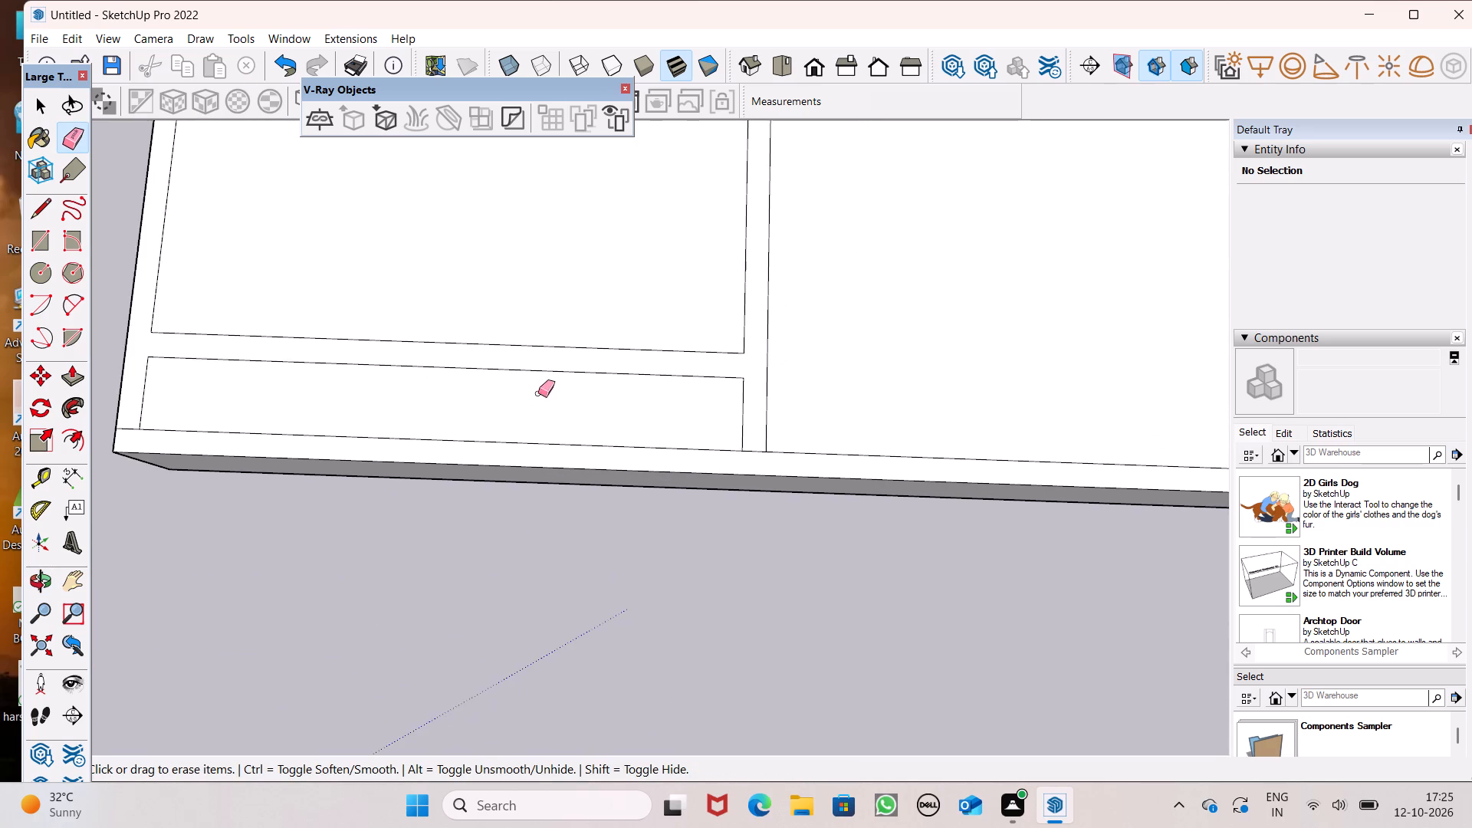
scroll(538, 393, down, 3)
scroll(519, 471, down, 1)
middle_drag(503, 496, 508, 432)
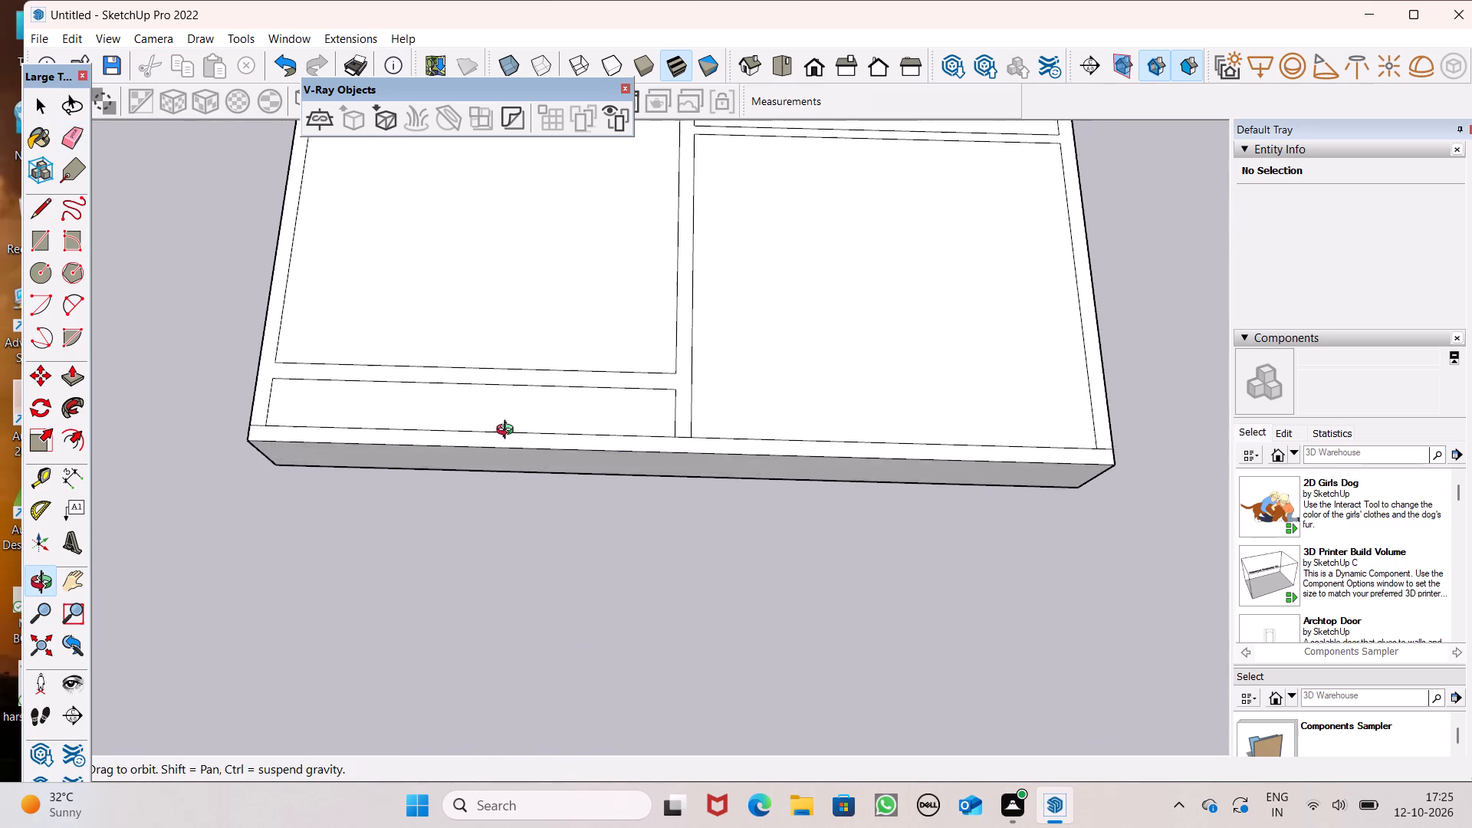
middle_drag(508, 432, 521, 399)
scroll(312, 445, up, 5)
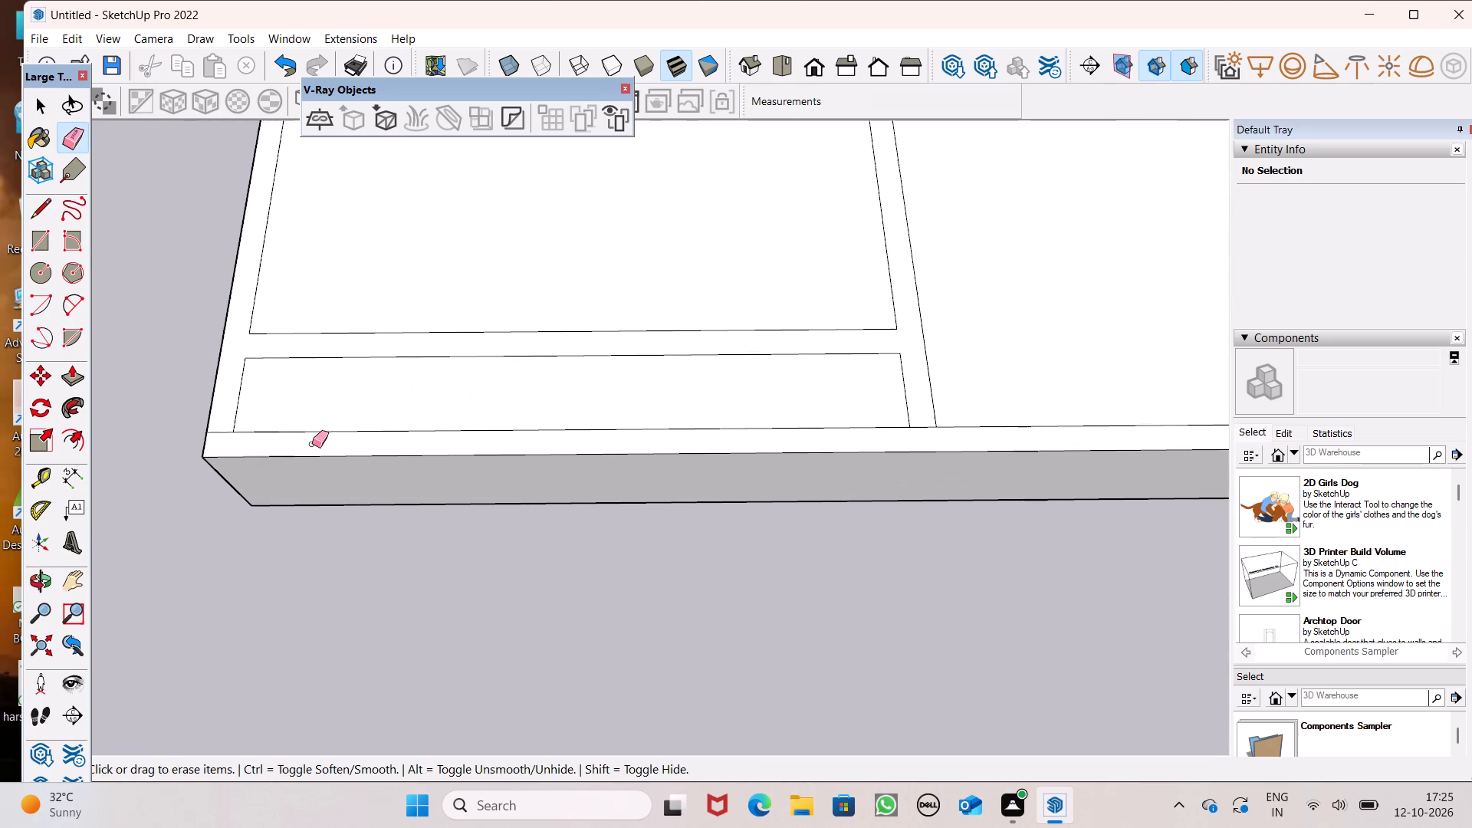
scroll(312, 444, down, 4)
middle_drag(486, 473, 474, 507)
scroll(304, 404, up, 1)
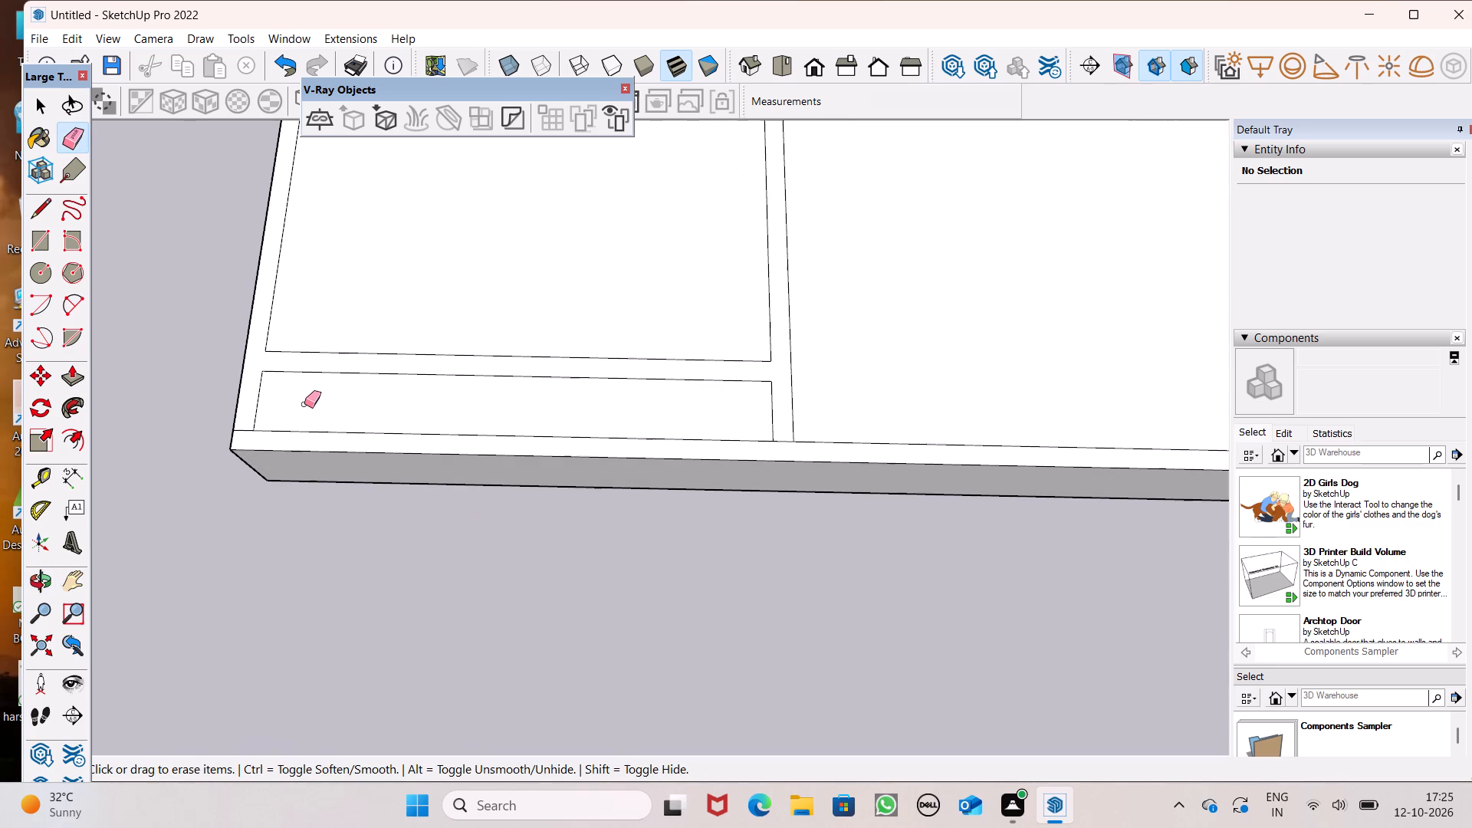
scroll(405, 403, down, 3)
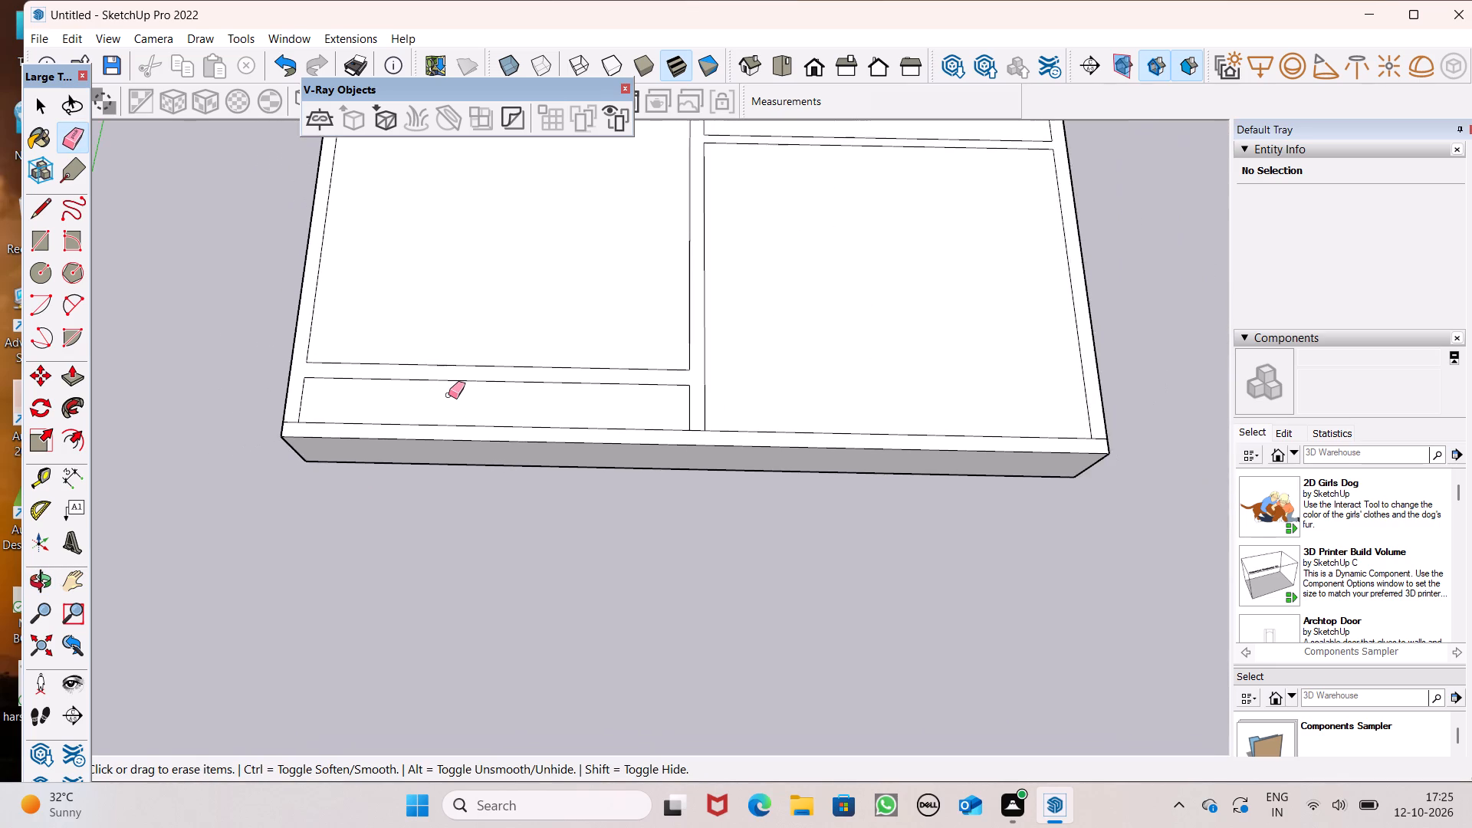
scroll(449, 393, down, 4)
scroll(449, 398, up, 1)
scroll(449, 402, down, 1)
scroll(449, 405, up, 1)
scroll(449, 405, down, 1)
scroll(578, 404, down, 2)
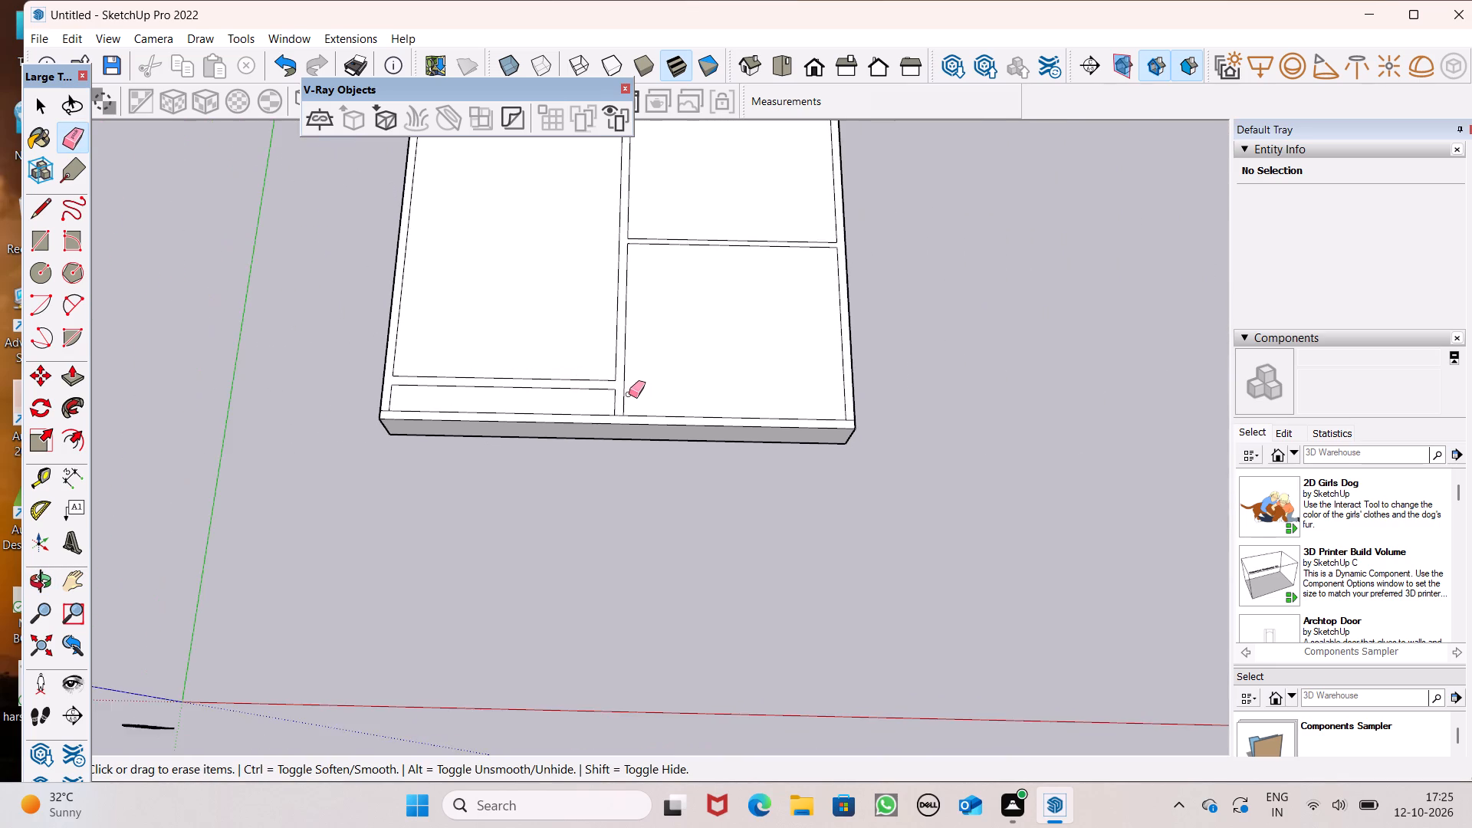
scroll(629, 393, down, 4)
scroll(616, 383, up, 1)
scroll(476, 346, up, 3)
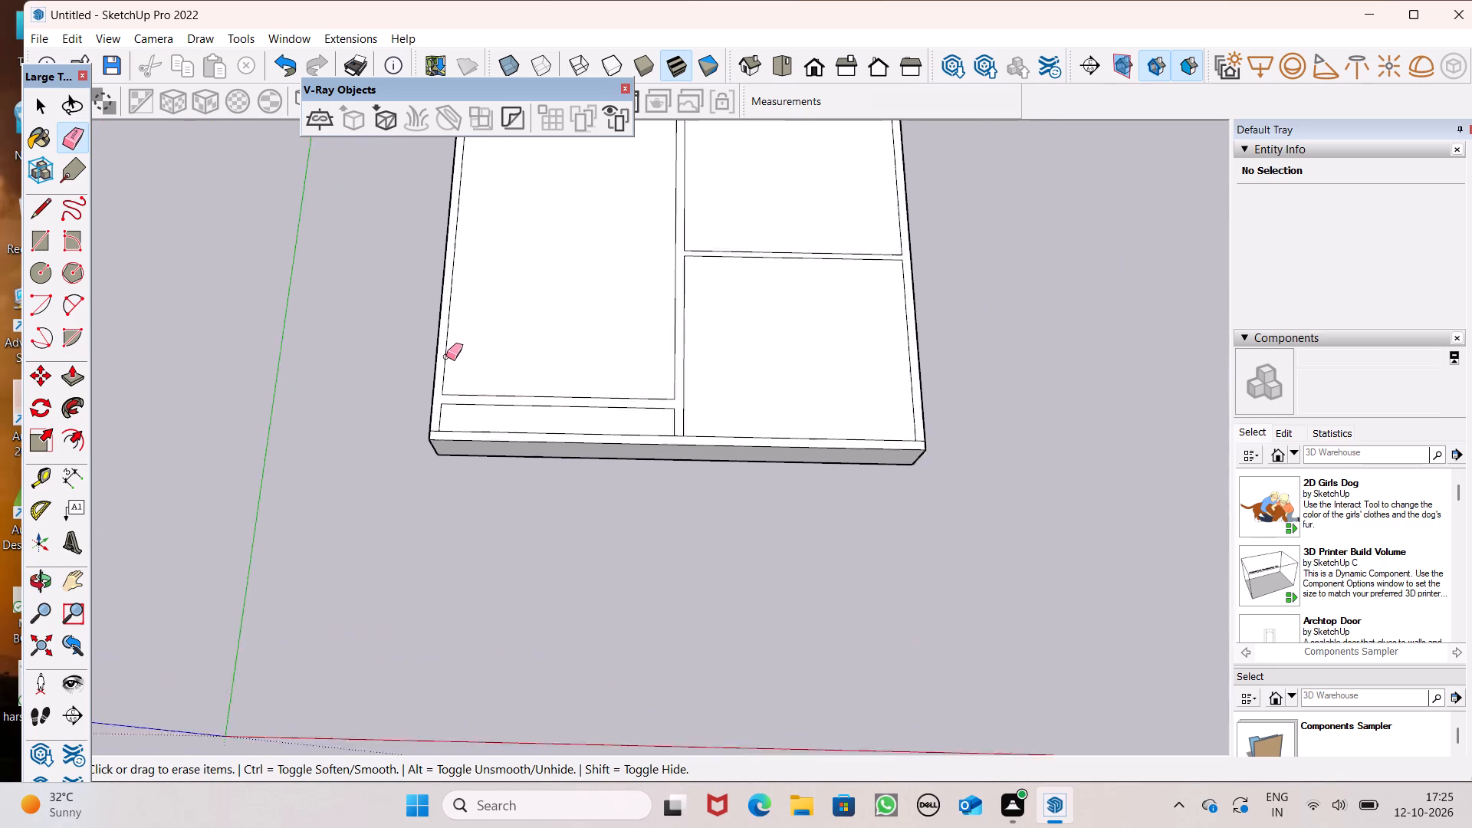
scroll(446, 356, up, 1)
scroll(446, 375, down, 4)
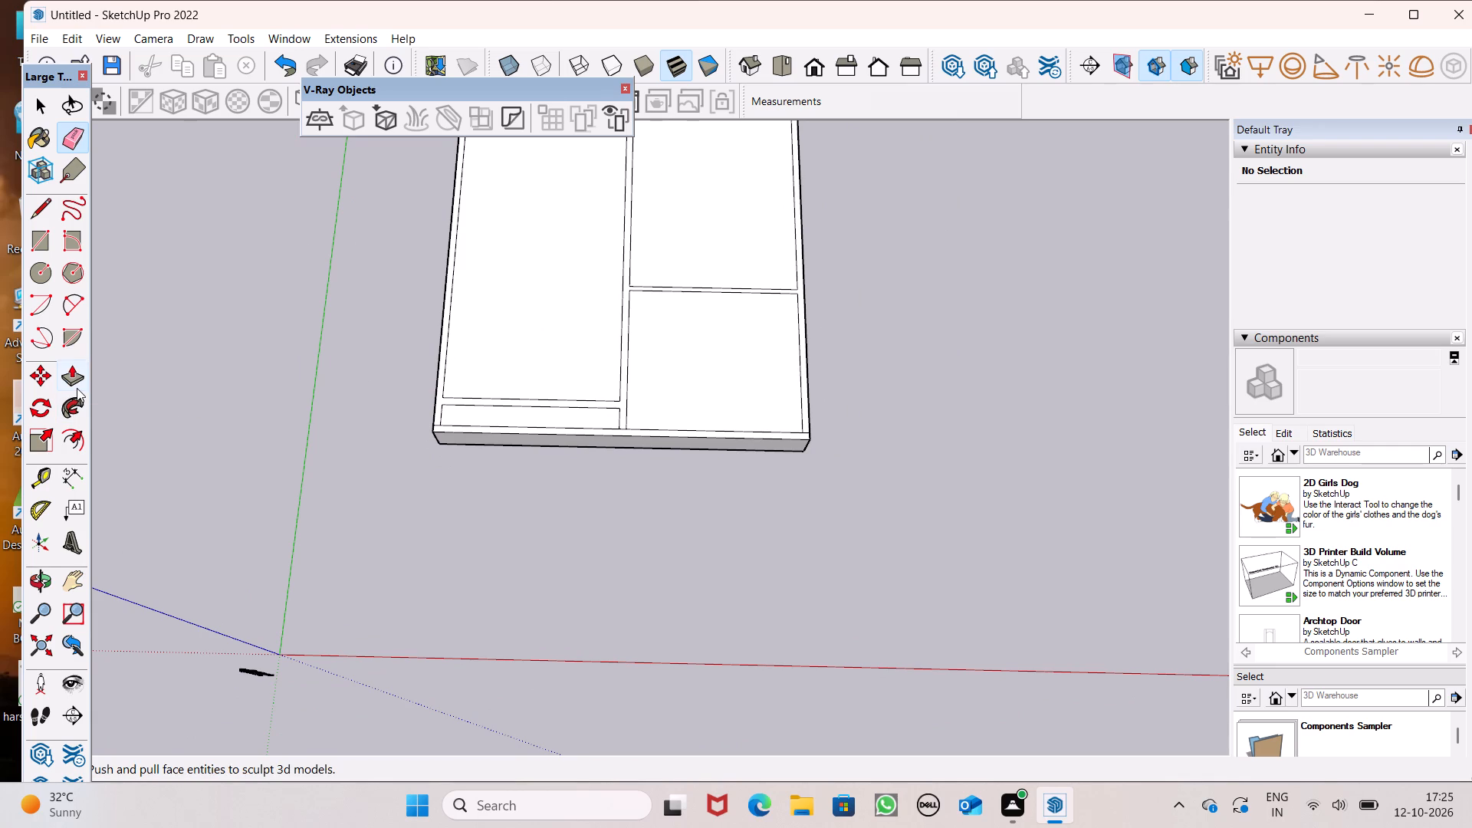
Push/Pull the connected face of the side, rear and partition walls up 10', excluding the front outer wall strip.
click(77, 388)
scroll(172, 422, down, 6)
scroll(338, 438, down, 5)
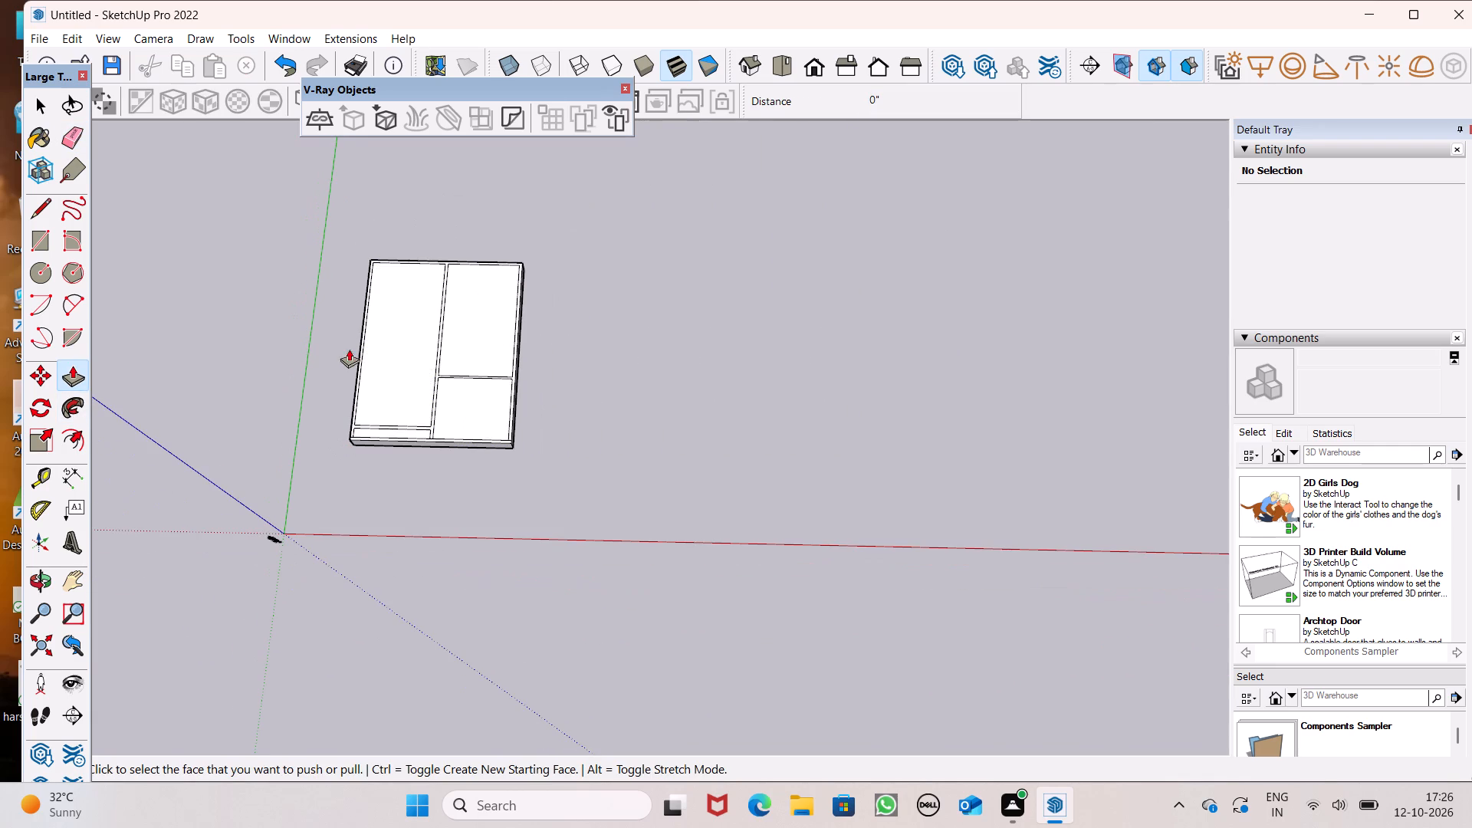
scroll(398, 318, up, 6)
scroll(346, 476, up, 3)
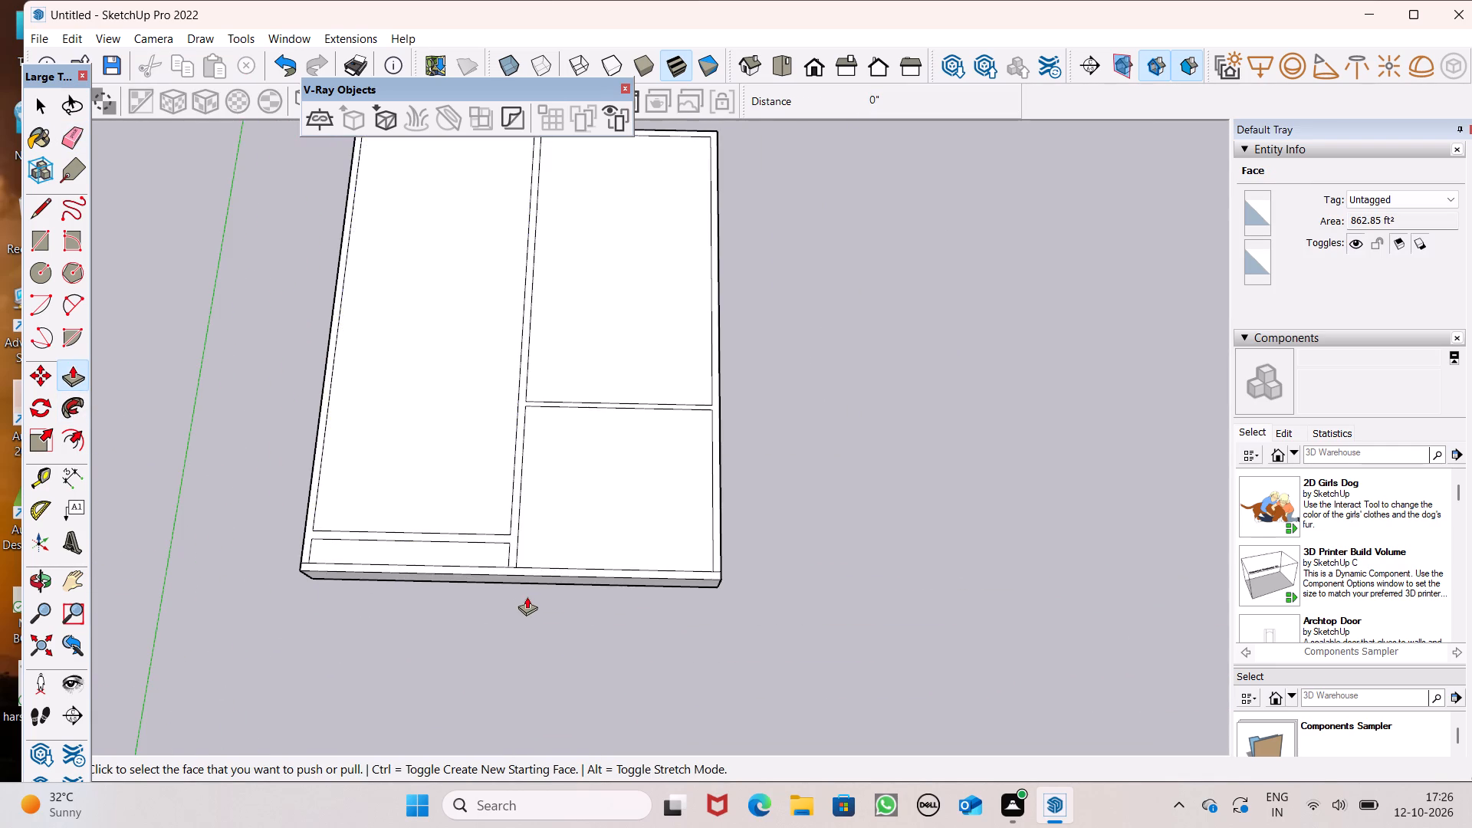
scroll(527, 593, down, 2)
scroll(383, 575, up, 5)
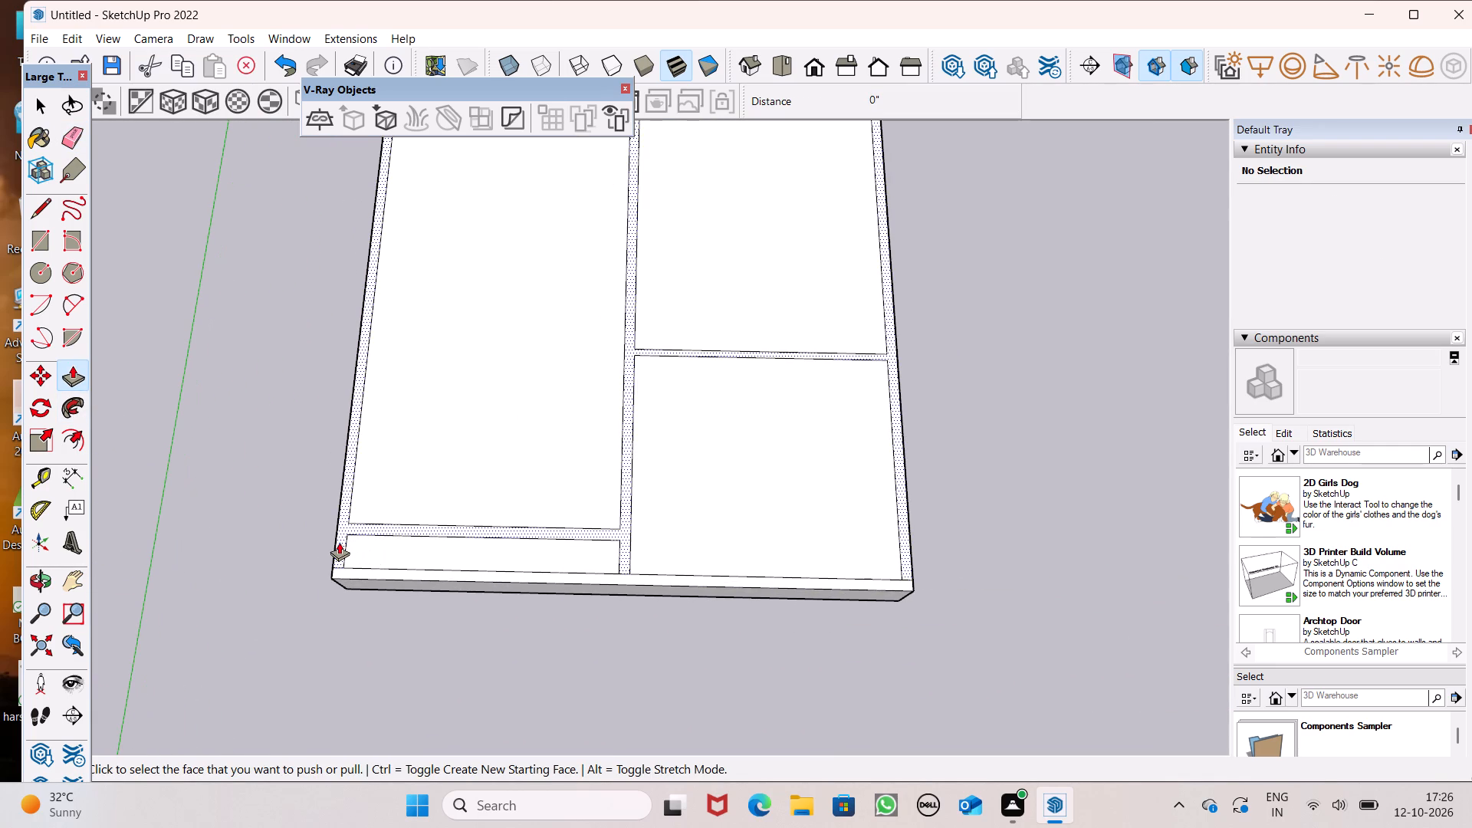
drag(337, 542, 304, 503)
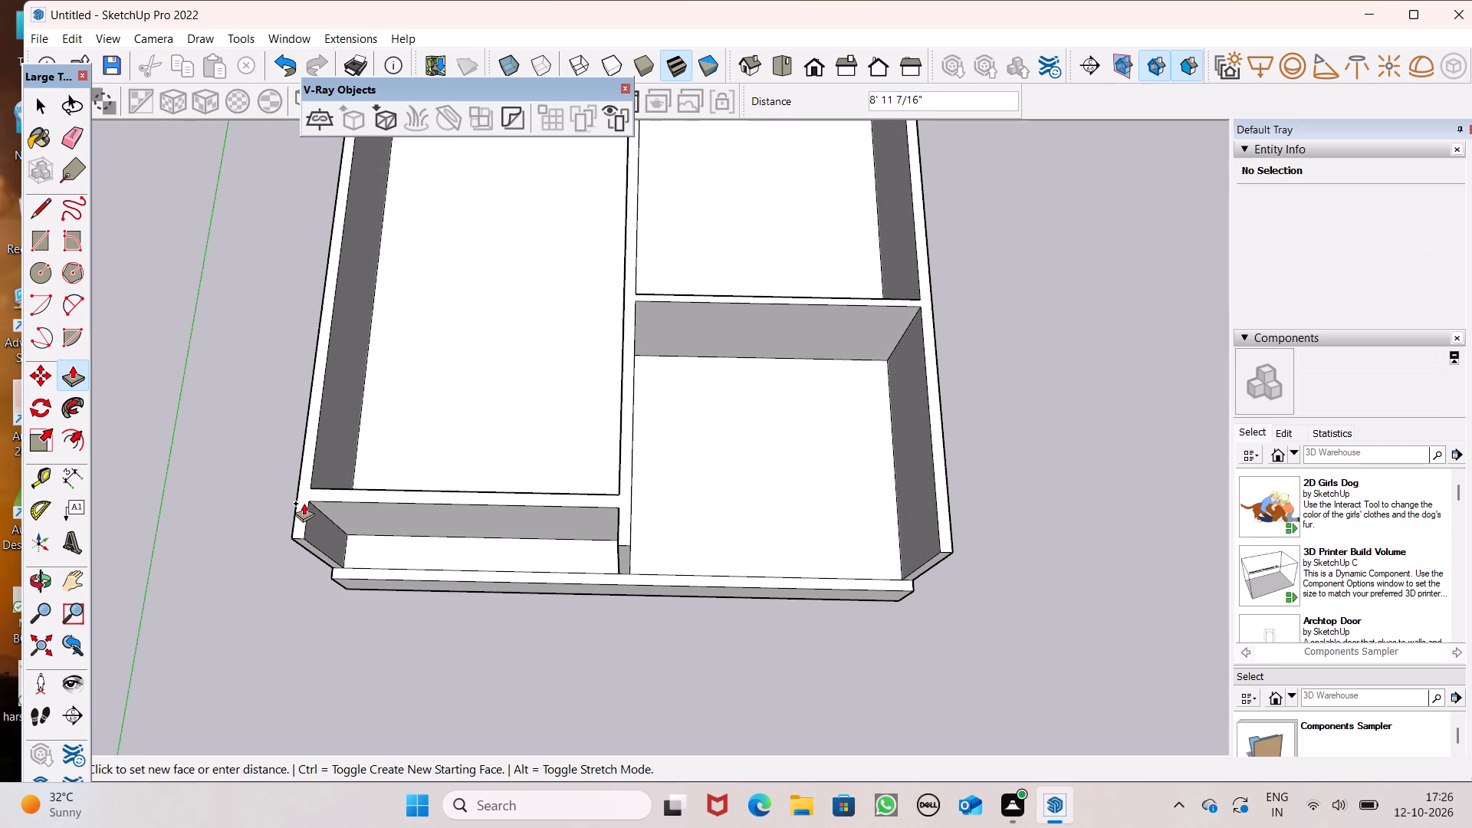
drag(304, 503, 304, 501)
text(10')
key(Return)
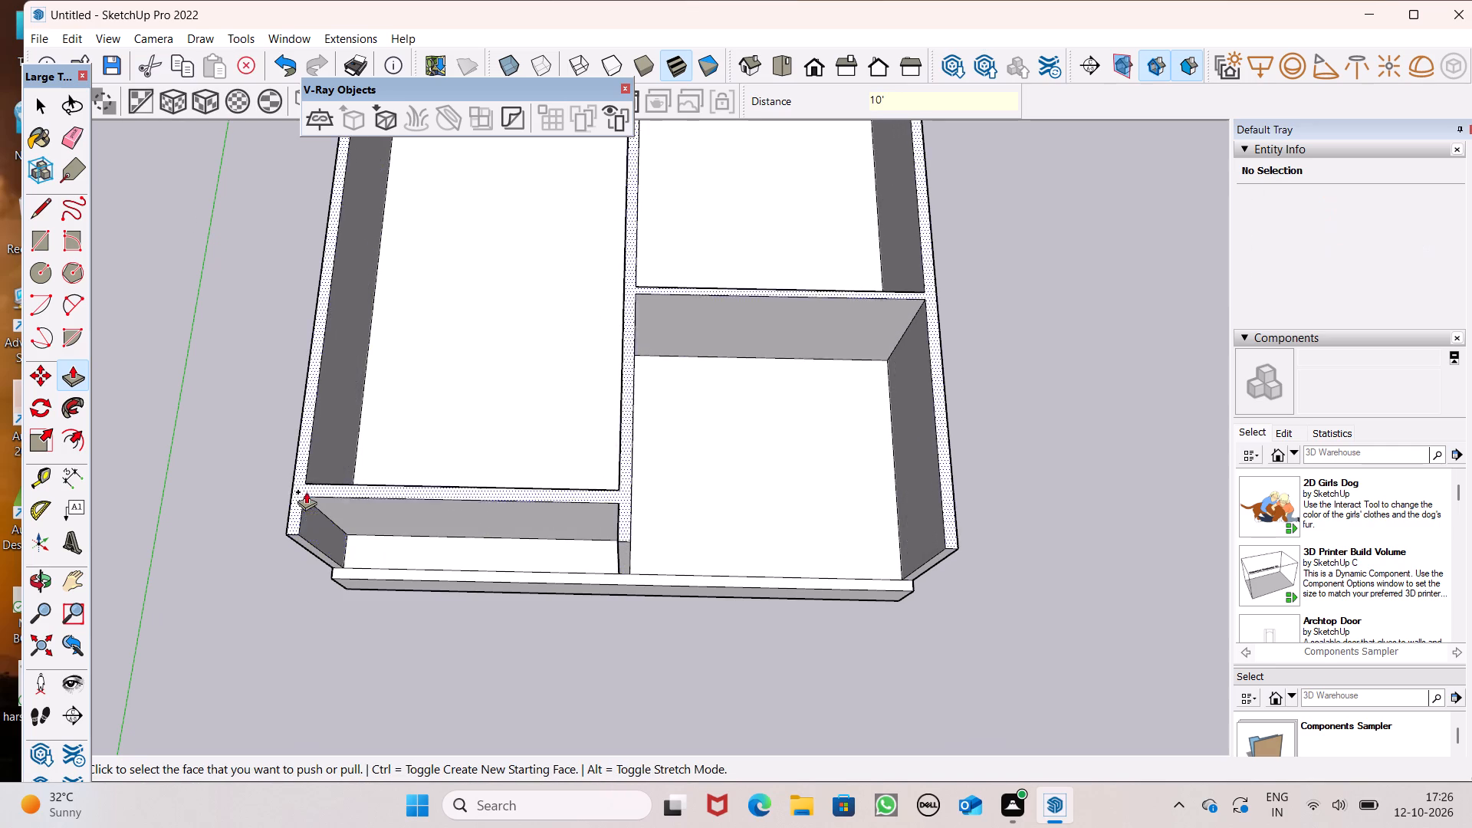
Examine the raised walls and rooms from the front at a lower viewing angle.
scroll(412, 432, down, 7)
scroll(434, 491, up, 1)
middle_drag(434, 491, 481, 270)
middle_drag(466, 426, 456, 369)
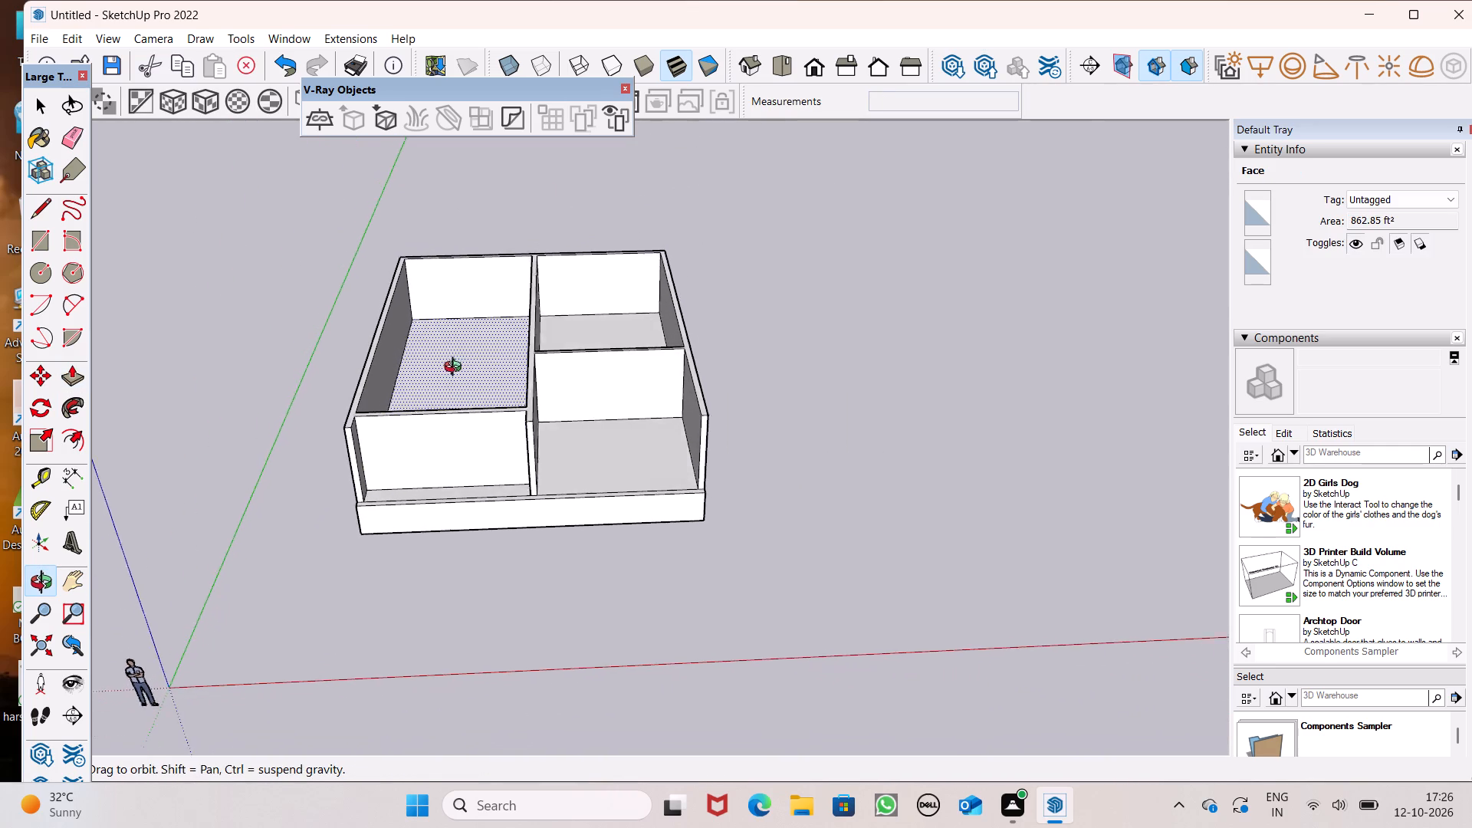
middle_drag(456, 369, 462, 360)
scroll(483, 426, up, 1)
middle_drag(483, 426, 435, 343)
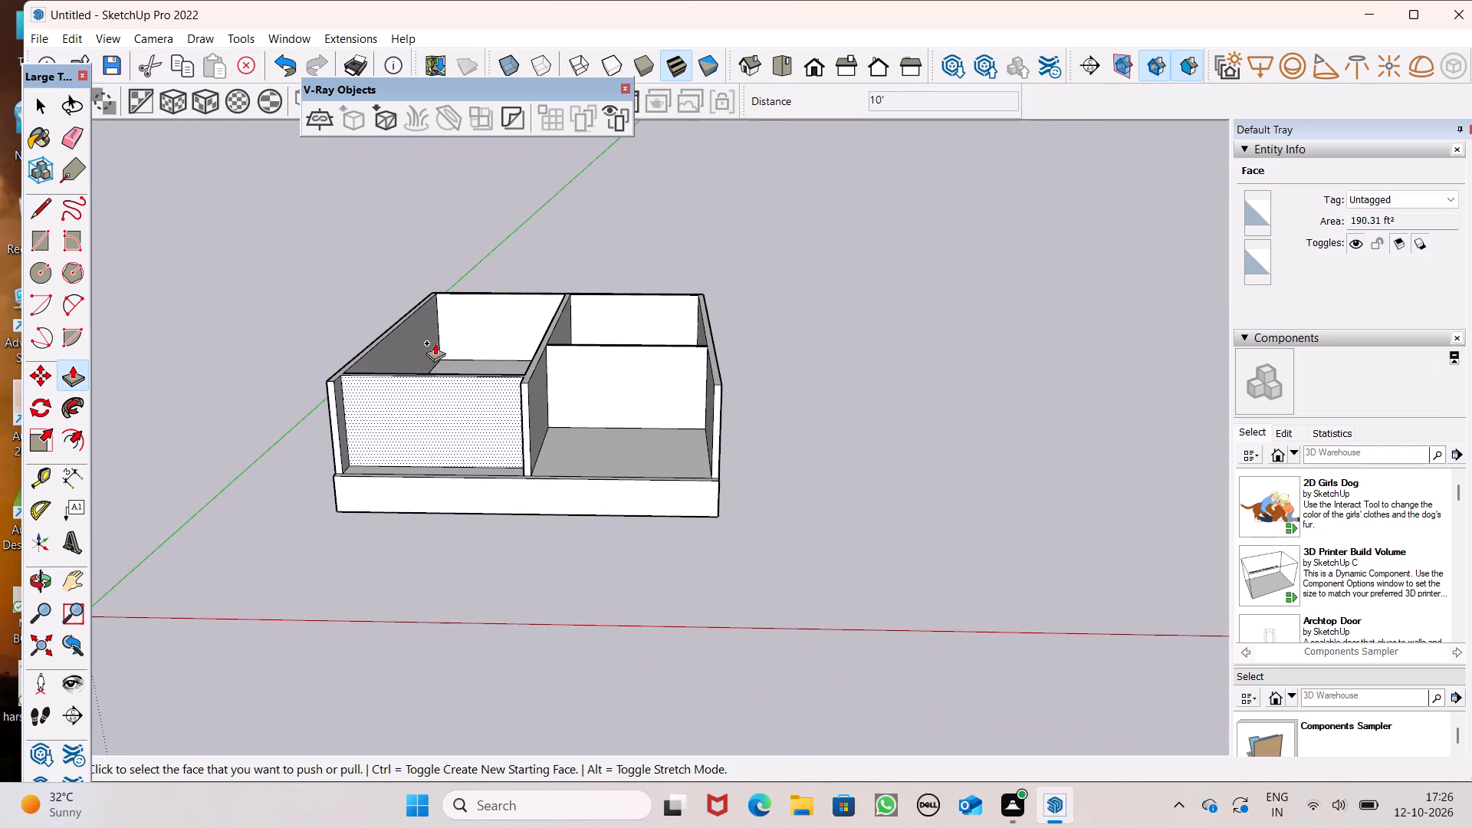
scroll(525, 372, up, 1)
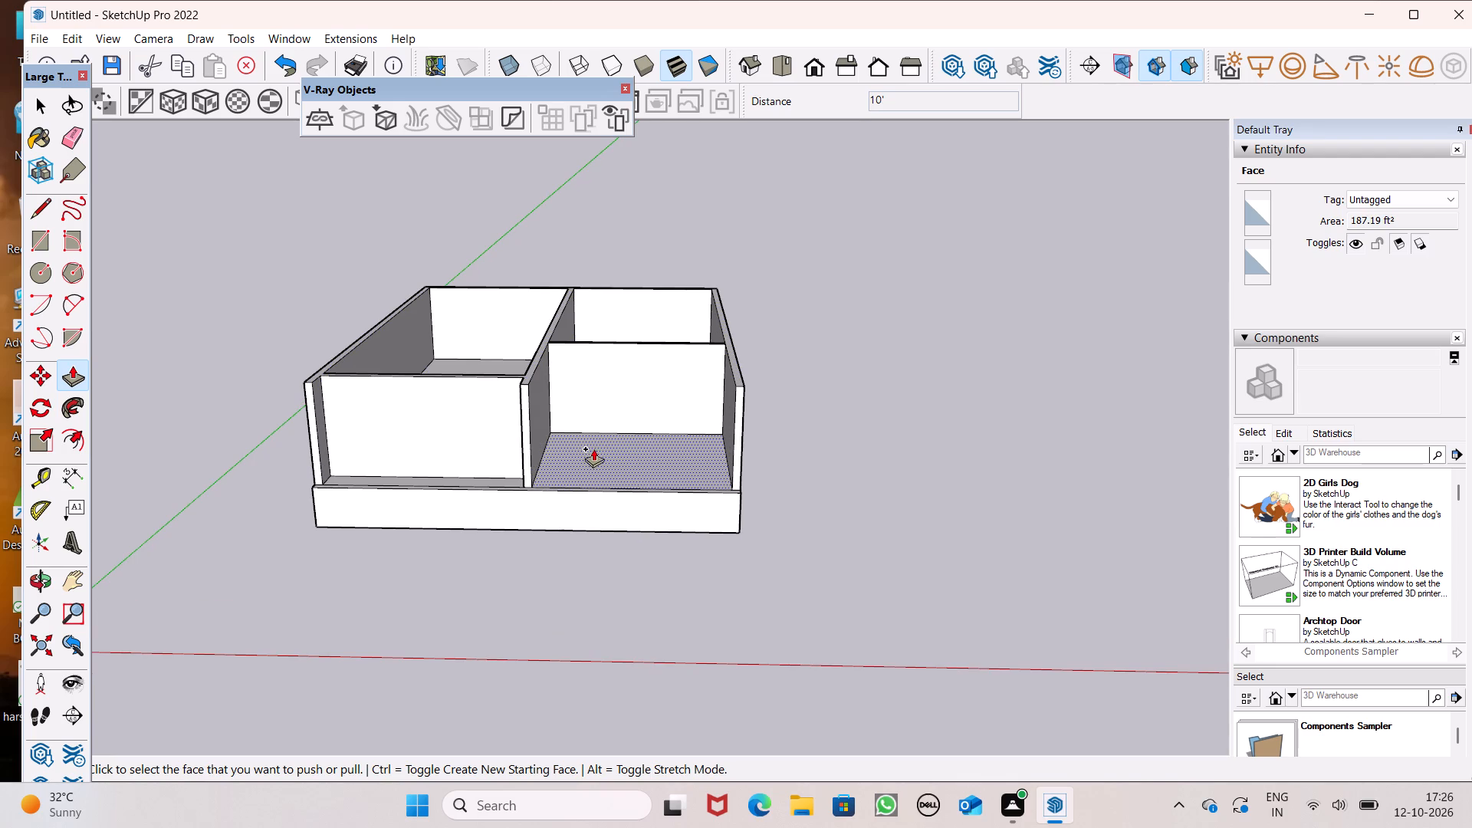
middle_drag(500, 396, 510, 437)
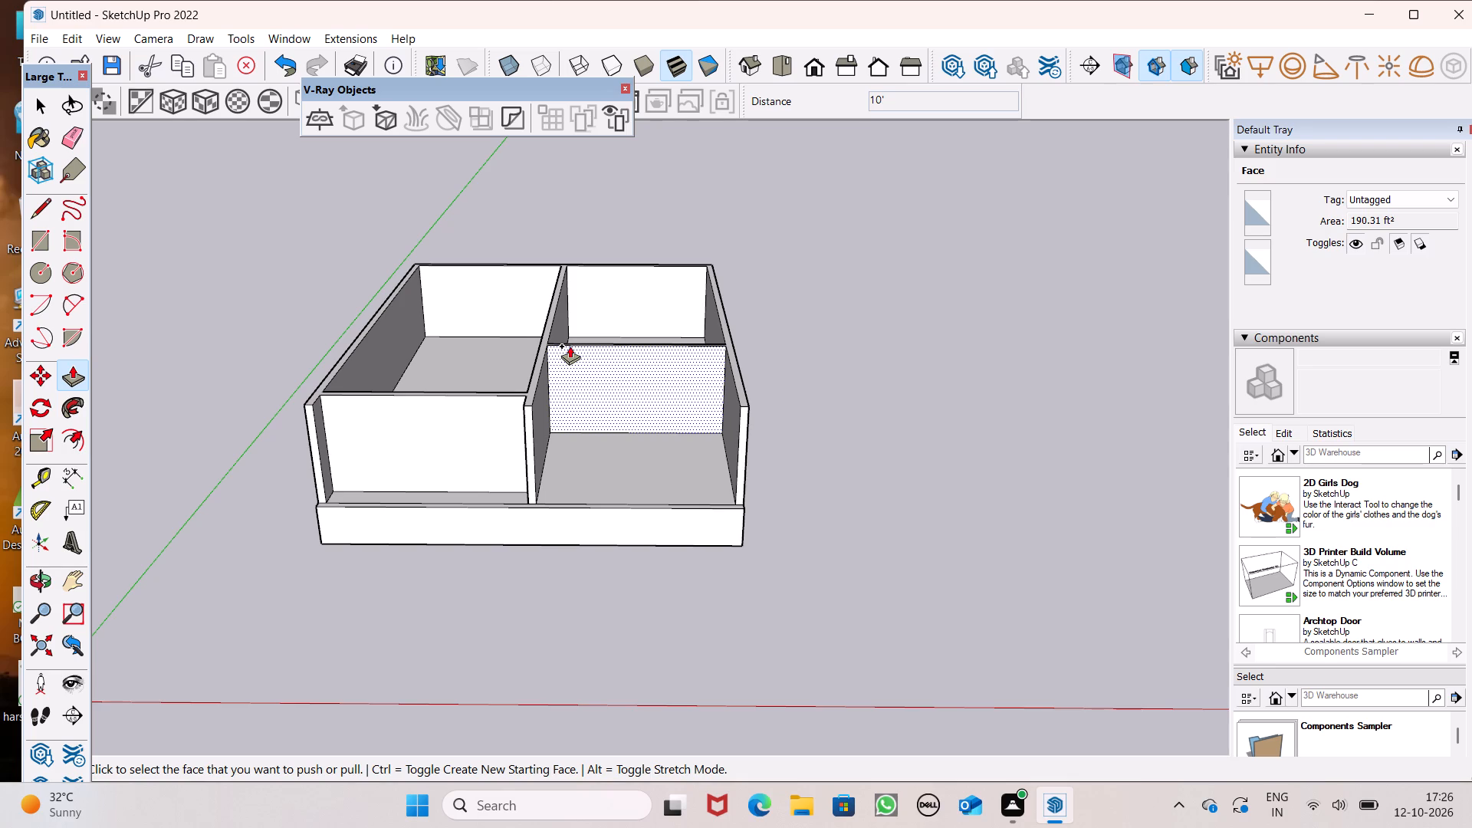
Push/Pull the connected wall tops up a further 1' as a separate band above the 10' walls.
scroll(570, 346, up, 3)
middle_drag(540, 399, 534, 373)
scroll(524, 392, up, 4)
drag(508, 396, 504, 360)
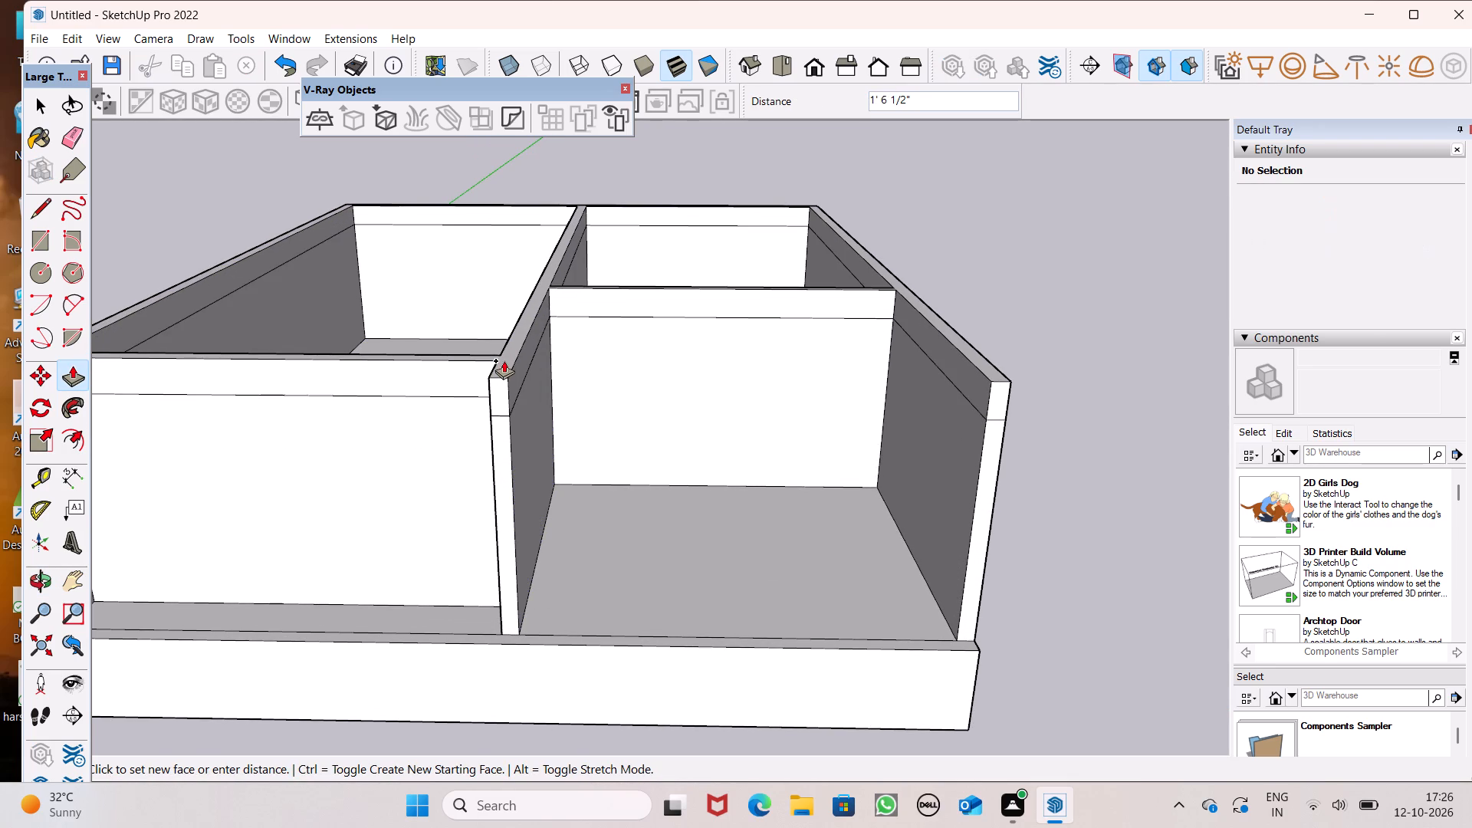
drag(504, 360, 504, 361)
key(1)
key(apostrophe)
key(Return)
scroll(564, 376, up, 2)
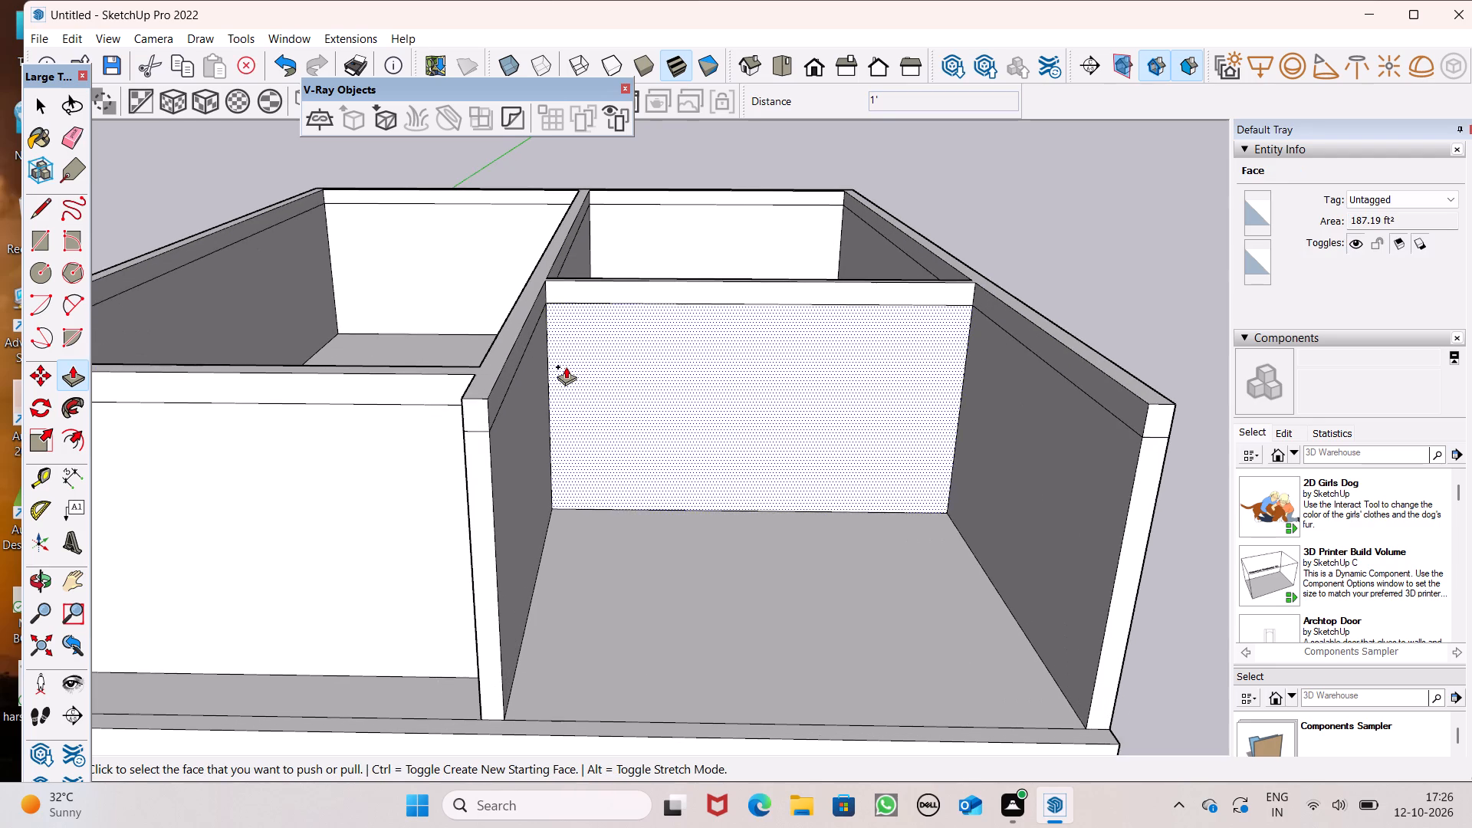
Push/Pull the connected wall tops up a further 1' to make the top band taller.
scroll(566, 366, up, 1)
drag(478, 378, 476, 370)
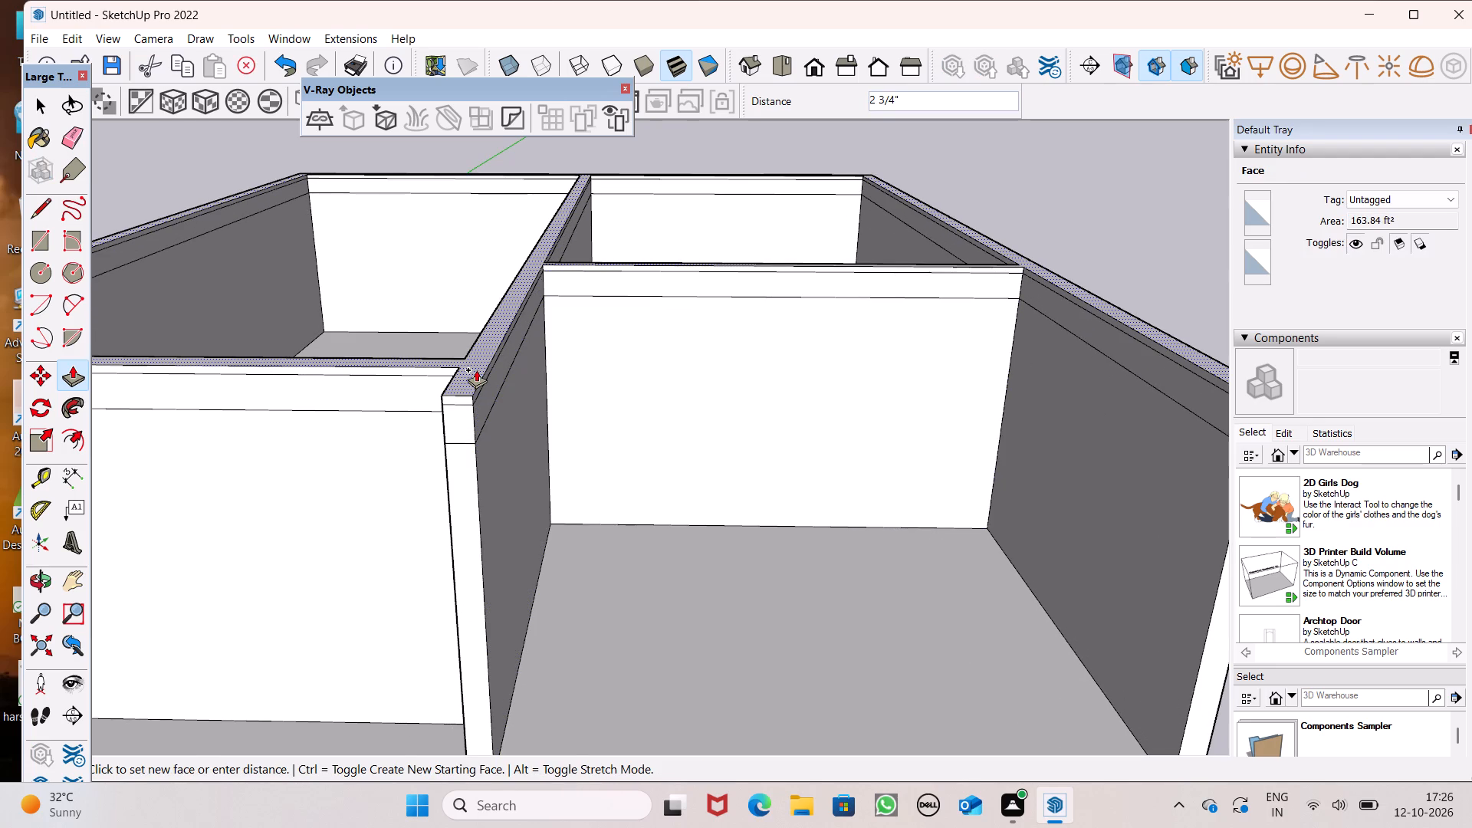
drag(476, 370, 472, 362)
text(1')
key(Return)
scroll(472, 361, down, 4)
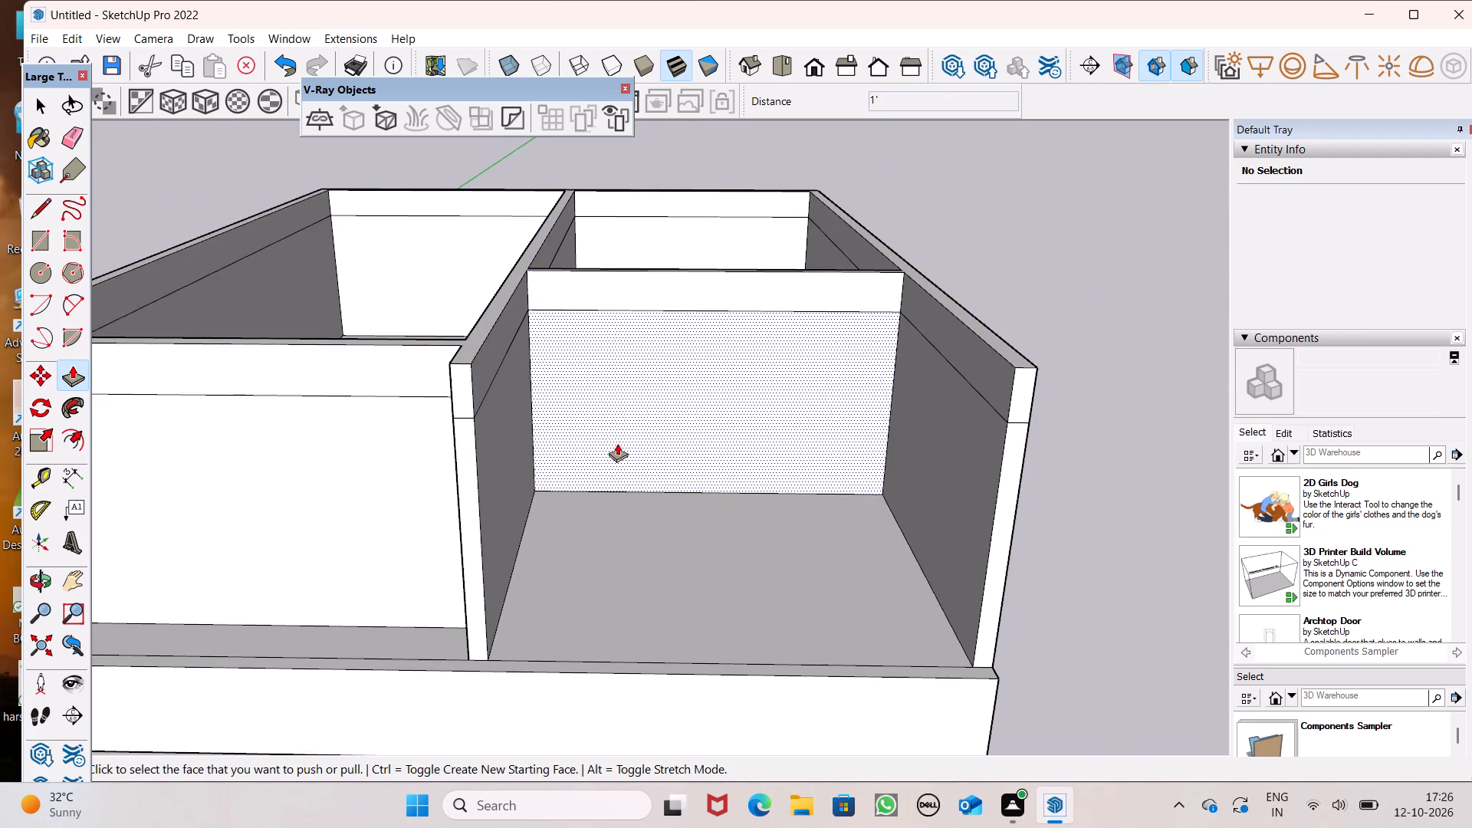
Push/Pull the front face of the cross partition's top band forward about 13' 9" to form a slab over the open front bay.
middle_drag(617, 382, 619, 392)
scroll(636, 362, down, 3)
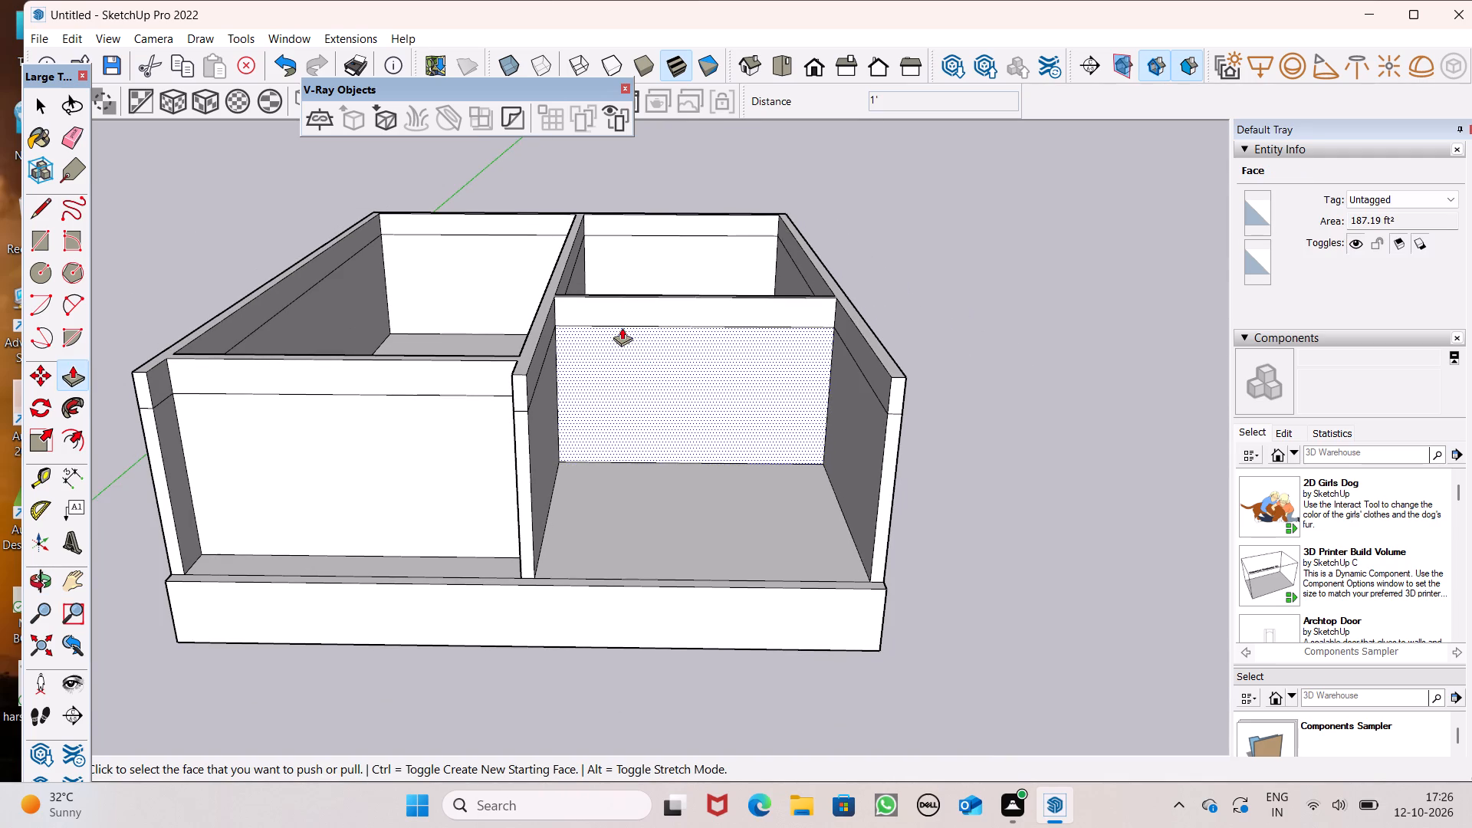
drag(606, 312, 598, 386)
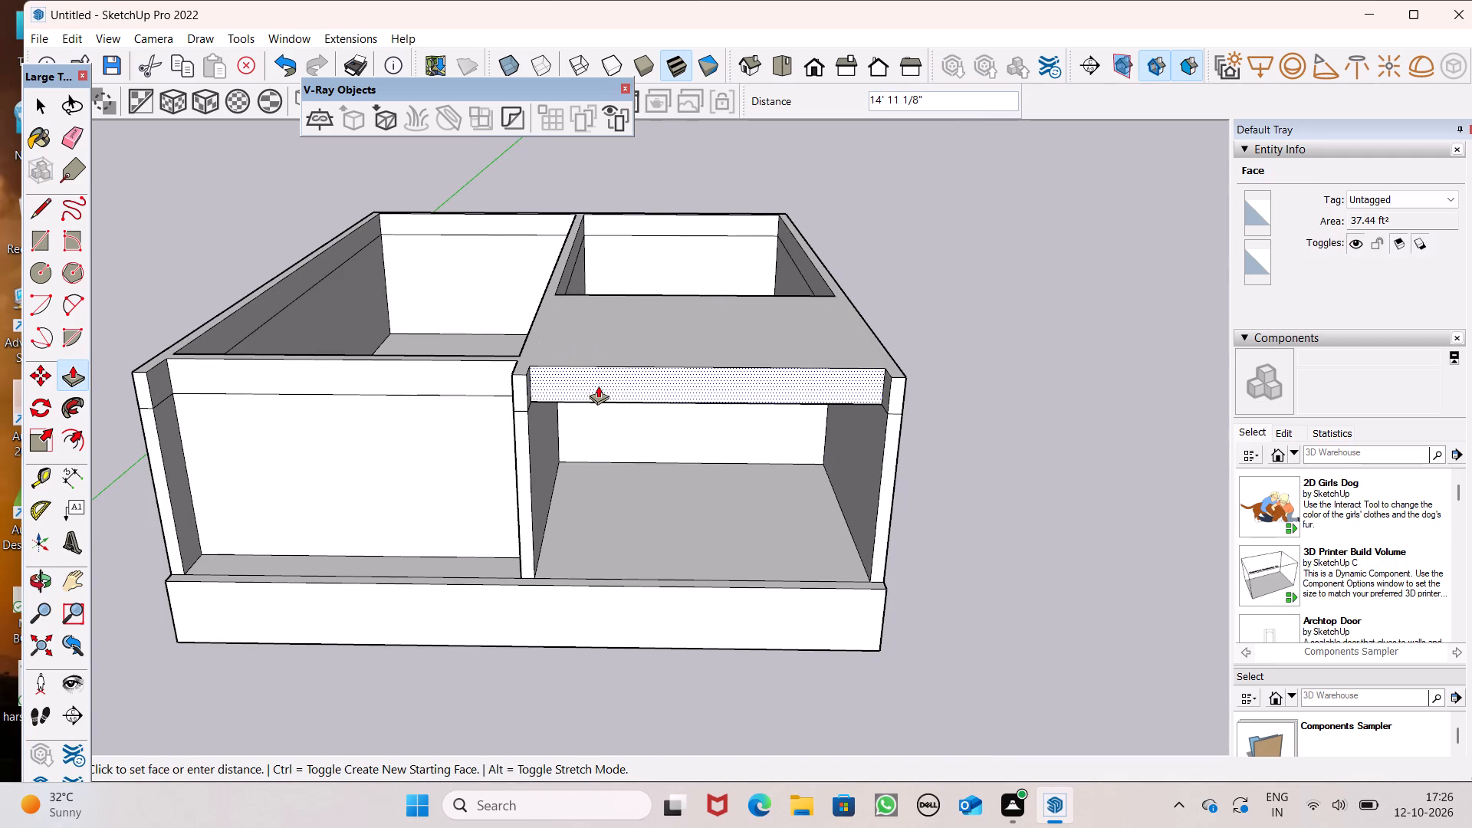
drag(598, 386, 600, 379)
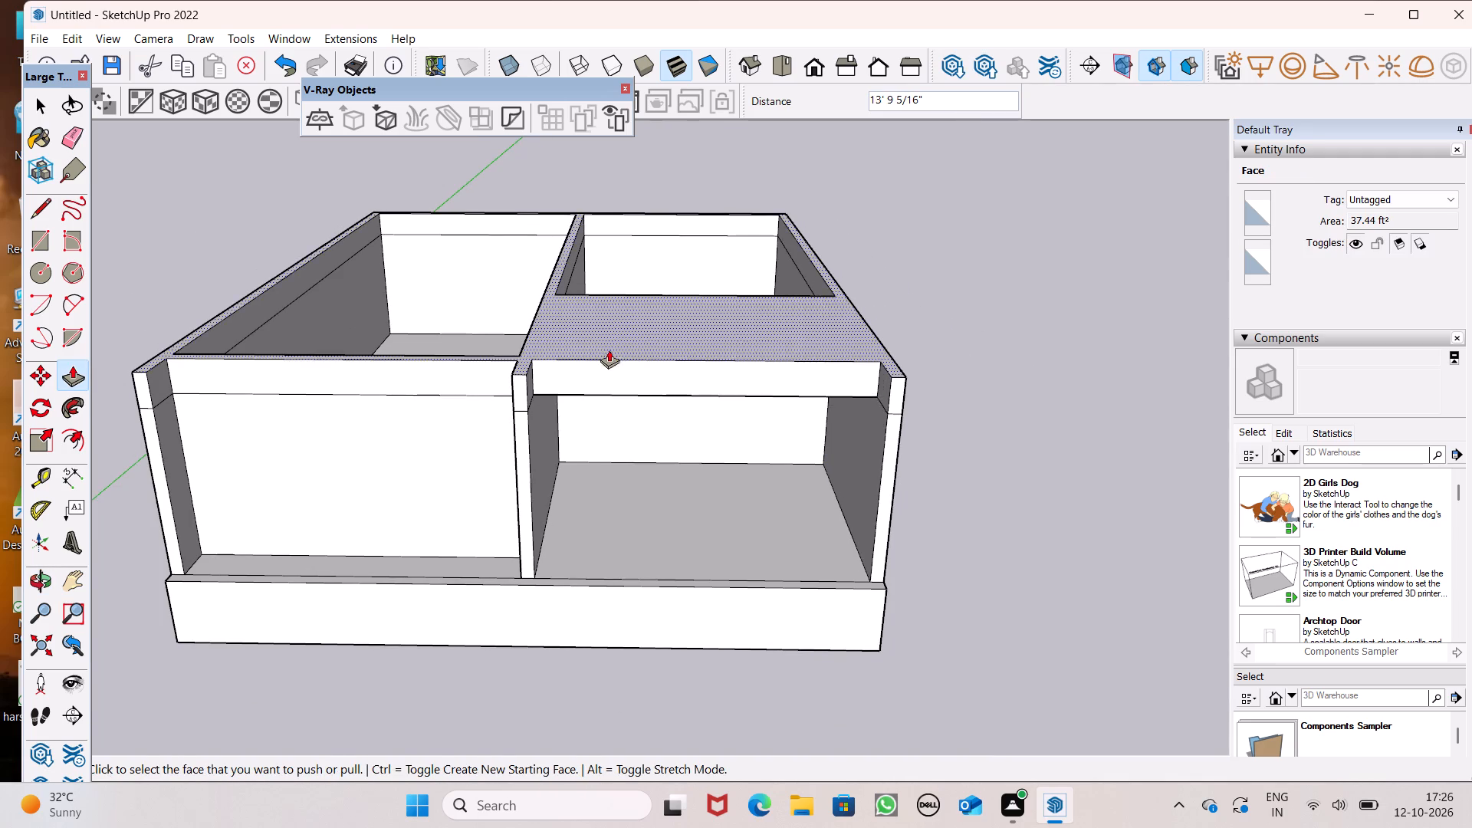
Push/Pull the overhead slab's front face out about 3" so it lines up with the neighbouring front partition.
scroll(614, 337, down, 4)
middle_drag(613, 422, 582, 561)
scroll(418, 364, down, 3)
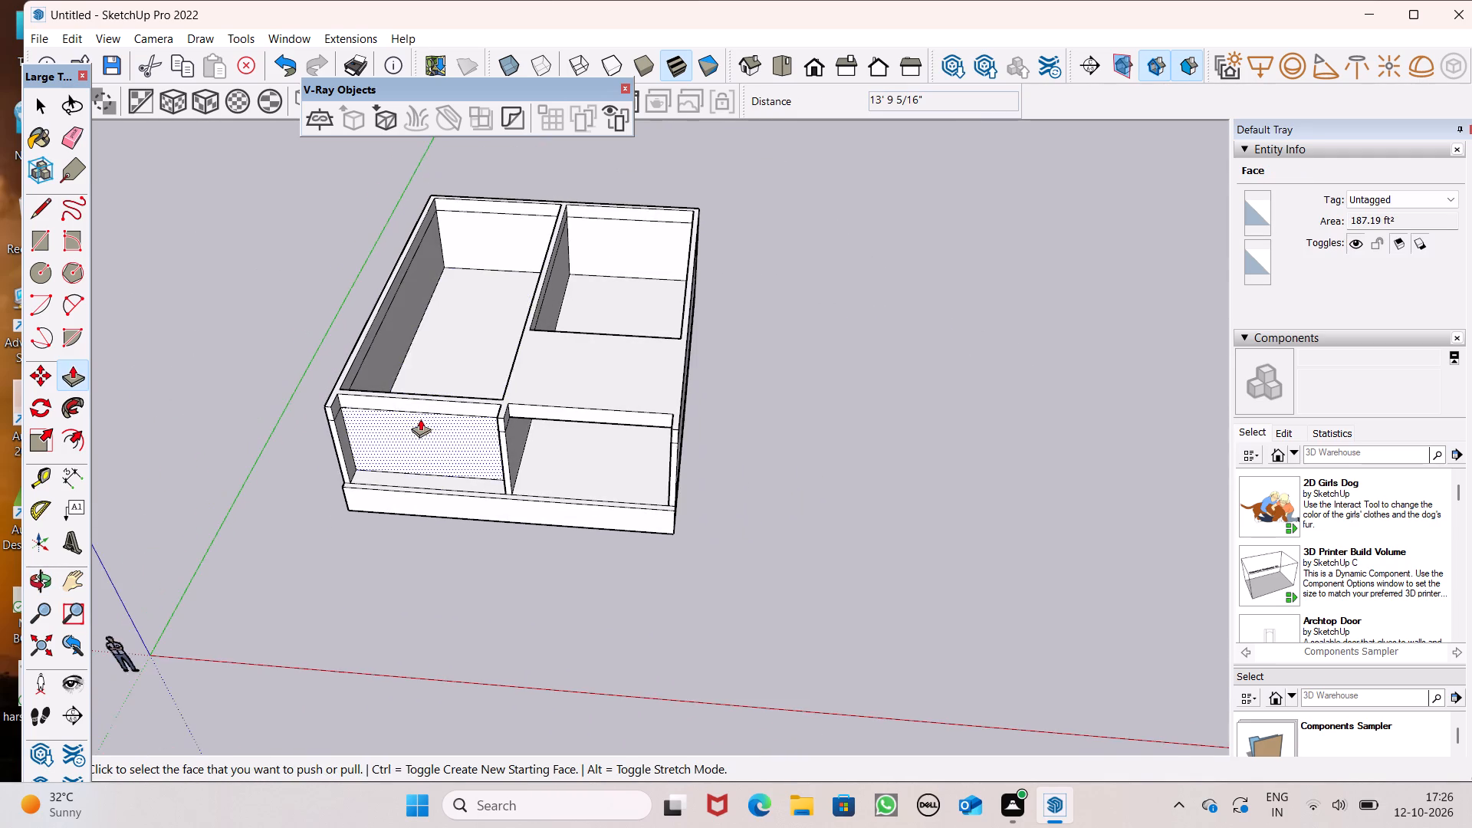
middle_drag(421, 422, 484, 390)
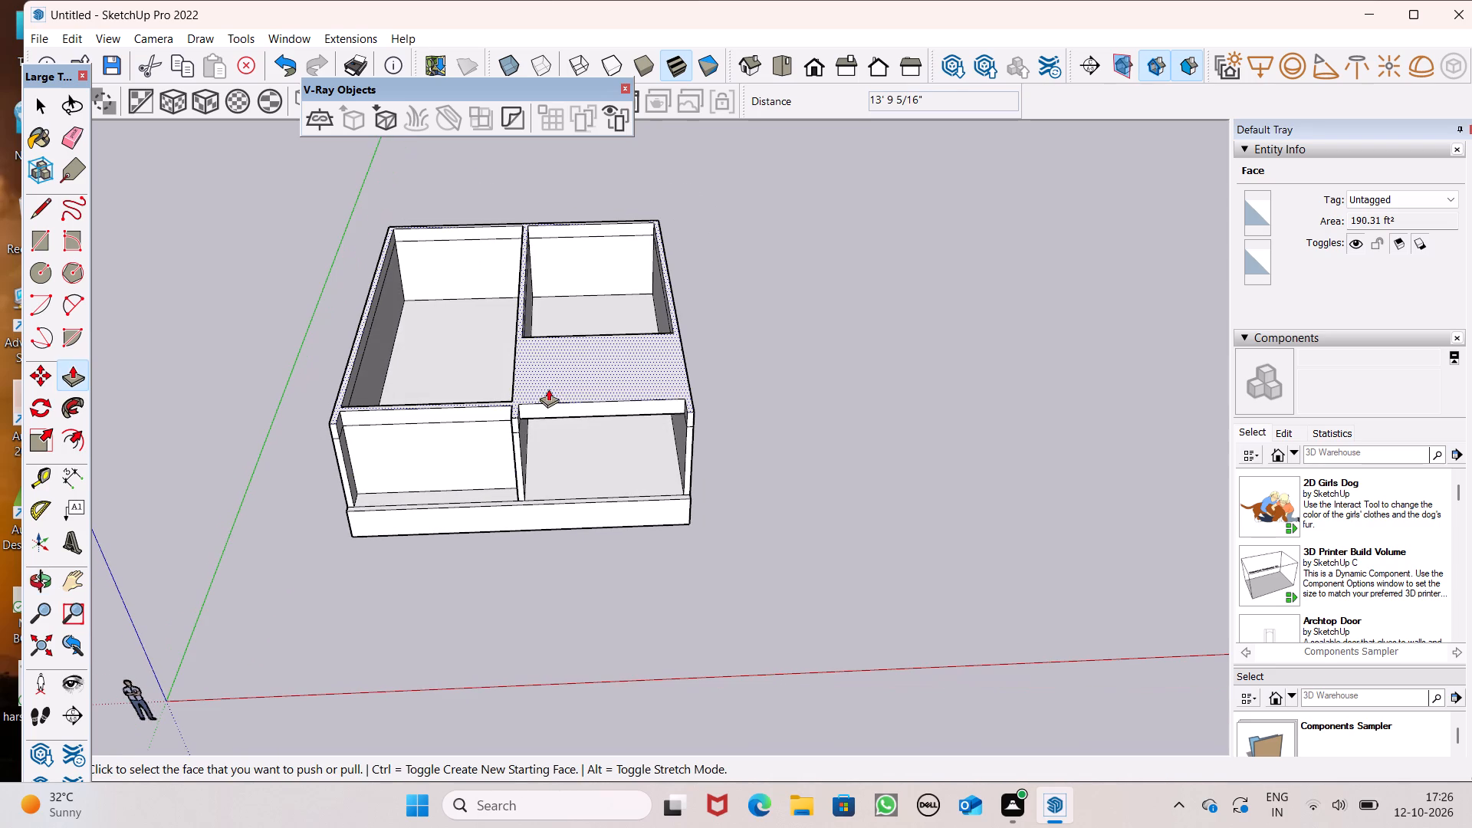
scroll(548, 386, down, 2)
middle_drag(567, 405, 309, 505)
scroll(551, 435, up, 1)
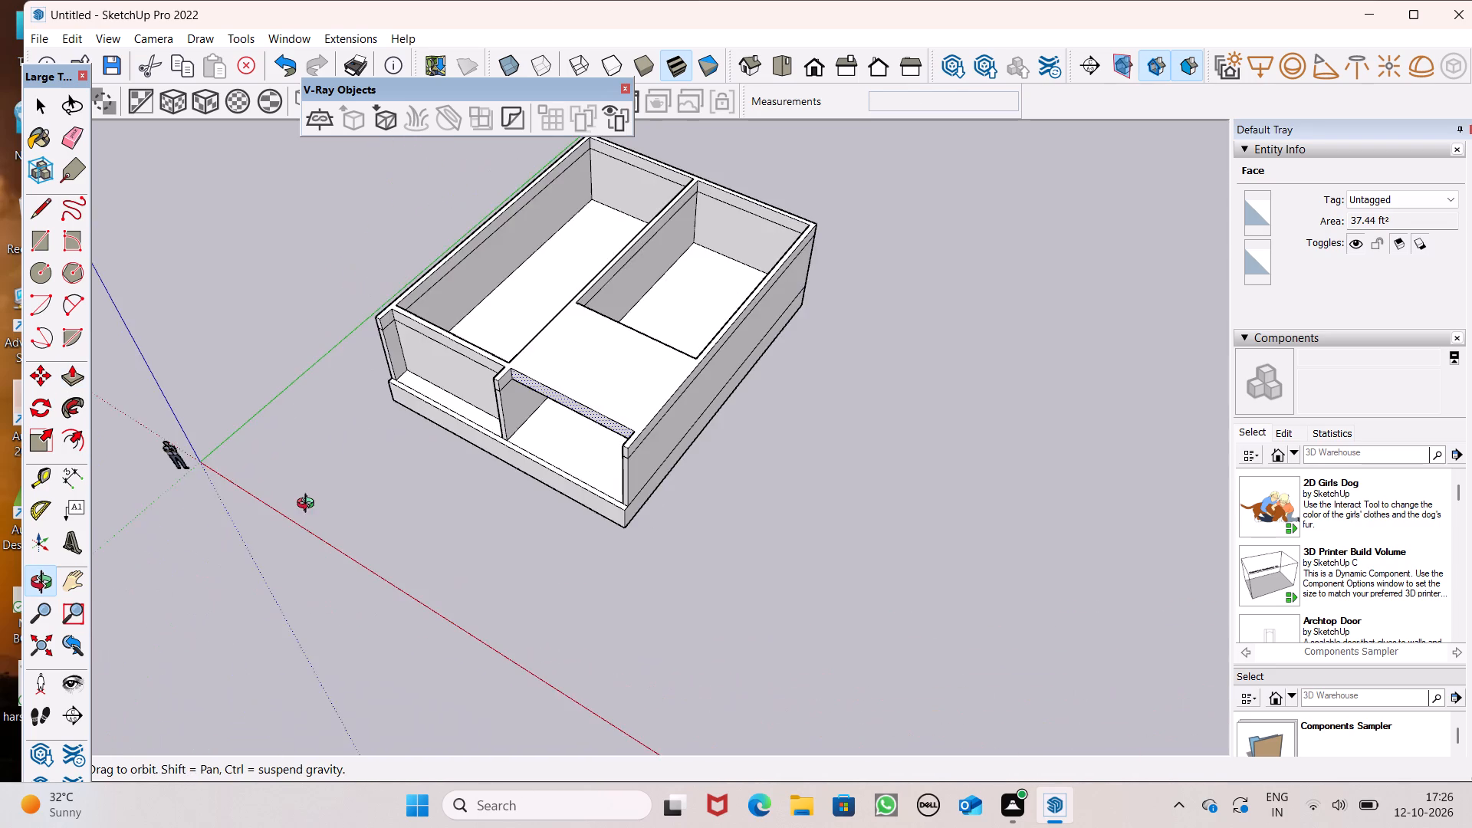
middle_drag(309, 505, 426, 396)
scroll(459, 342, up, 6)
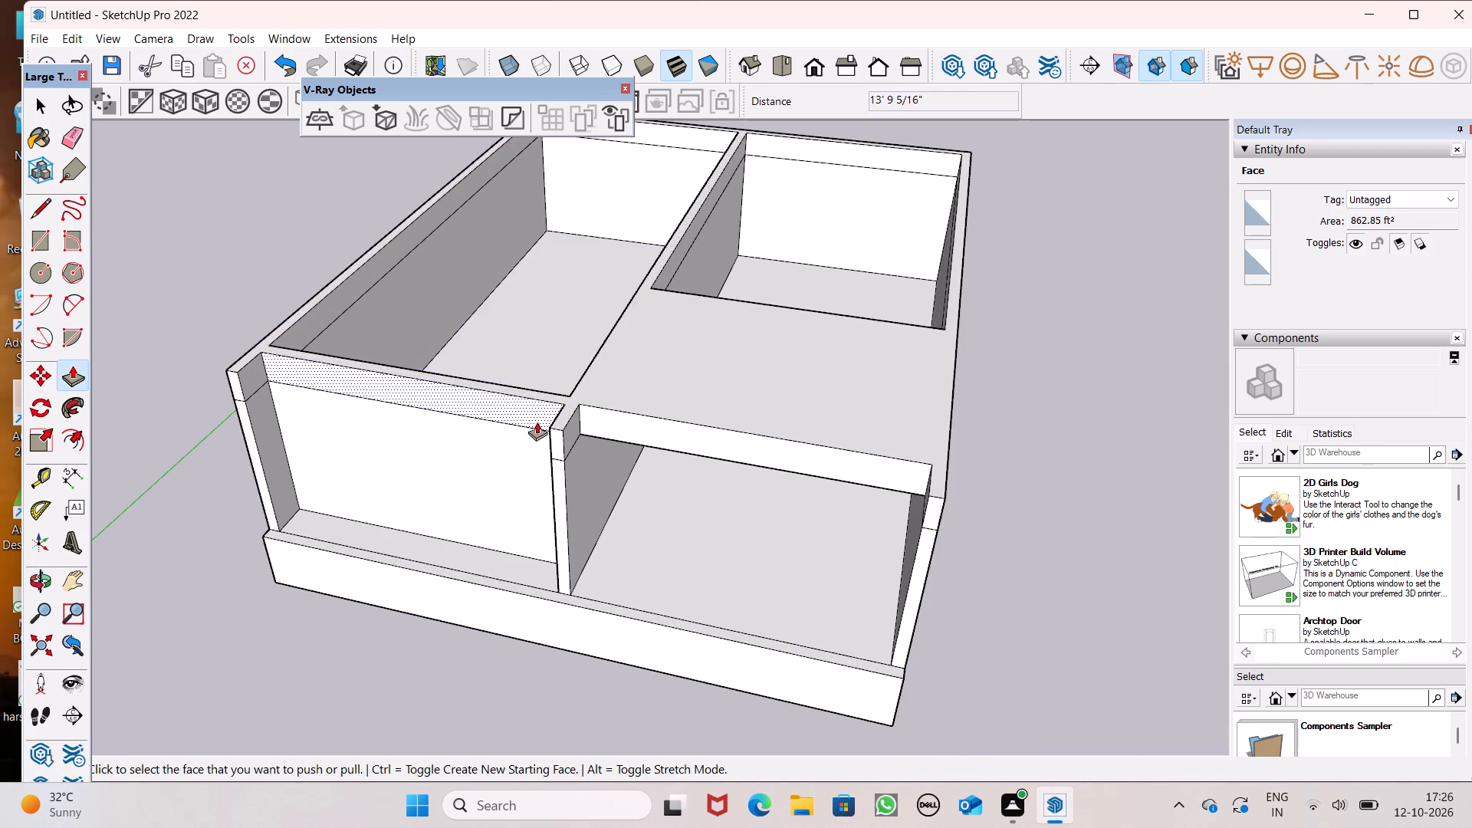
middle_drag(539, 429, 543, 487)
scroll(583, 455, up, 4)
drag(586, 450, 539, 439)
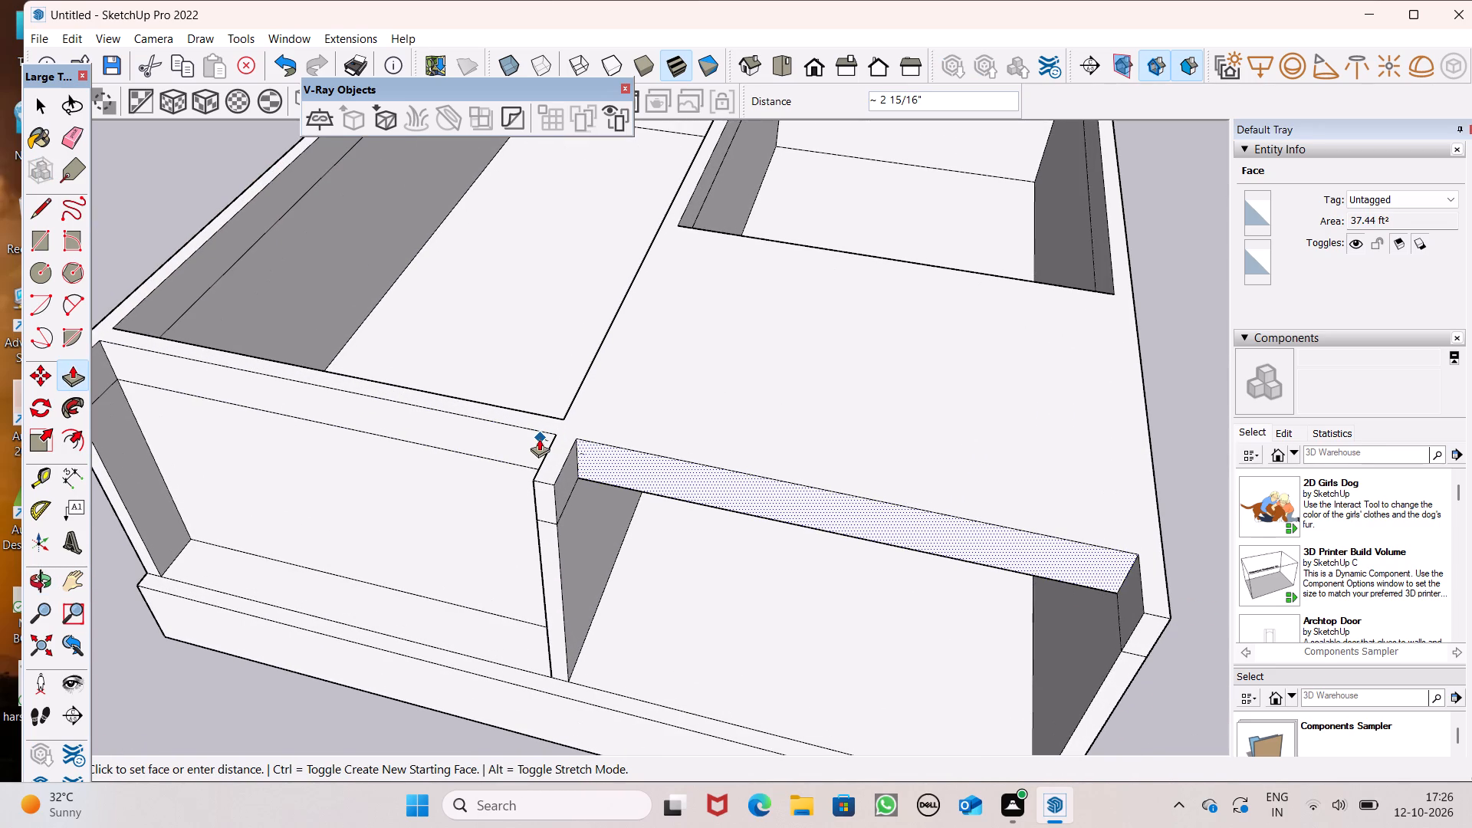
drag(539, 439, 537, 439)
Examine the overhead slab, the wall tops and the rooms from low and high viewing angles.
scroll(654, 409, down, 3)
scroll(695, 360, down, 3)
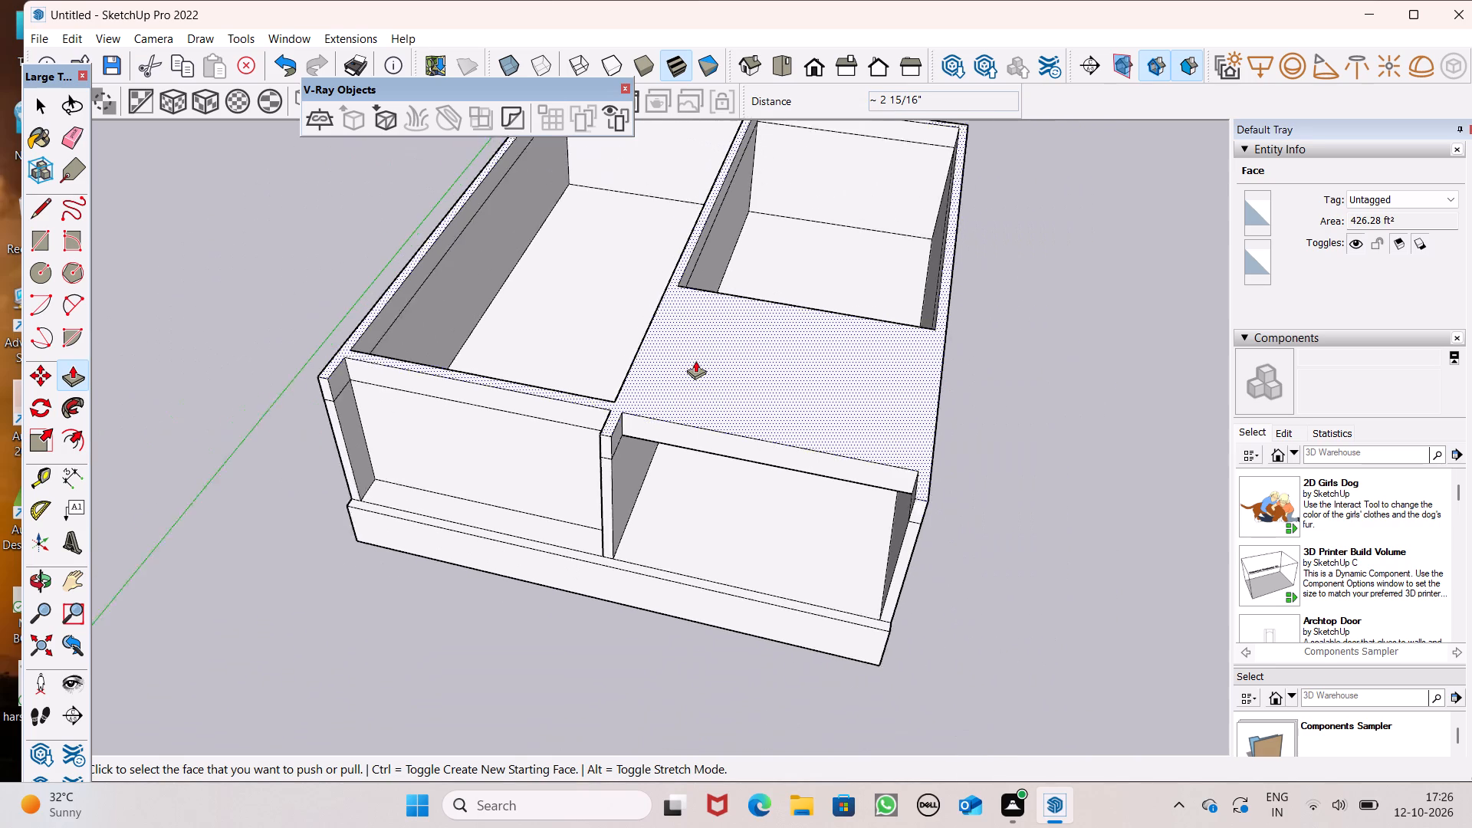
scroll(695, 360, down, 2)
scroll(757, 396, down, 1)
middle_drag(797, 423, 844, 340)
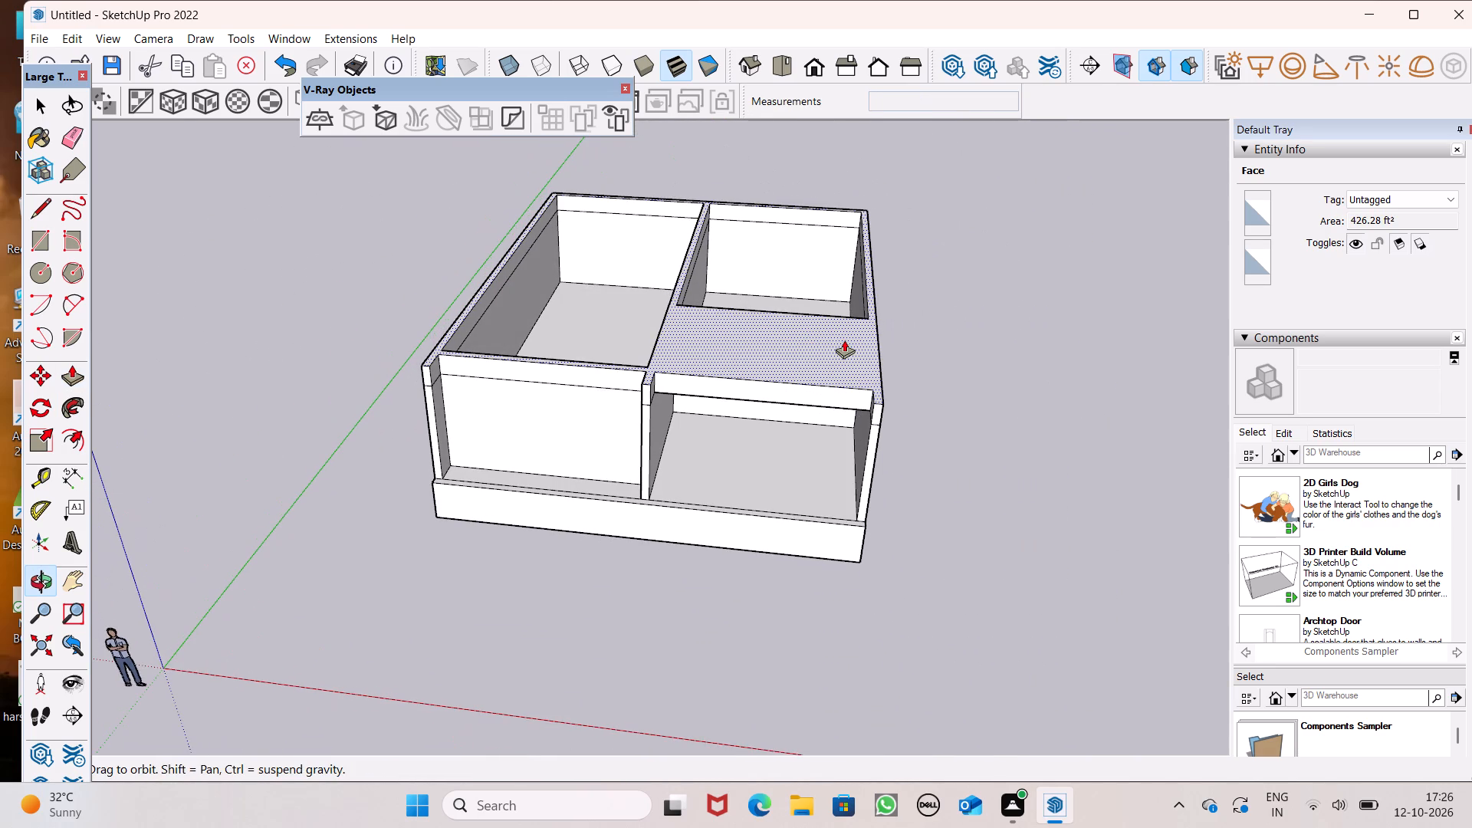
middle_drag(812, 335, 816, 152)
scroll(805, 310, down, 3)
middle_drag(790, 333, 816, 472)
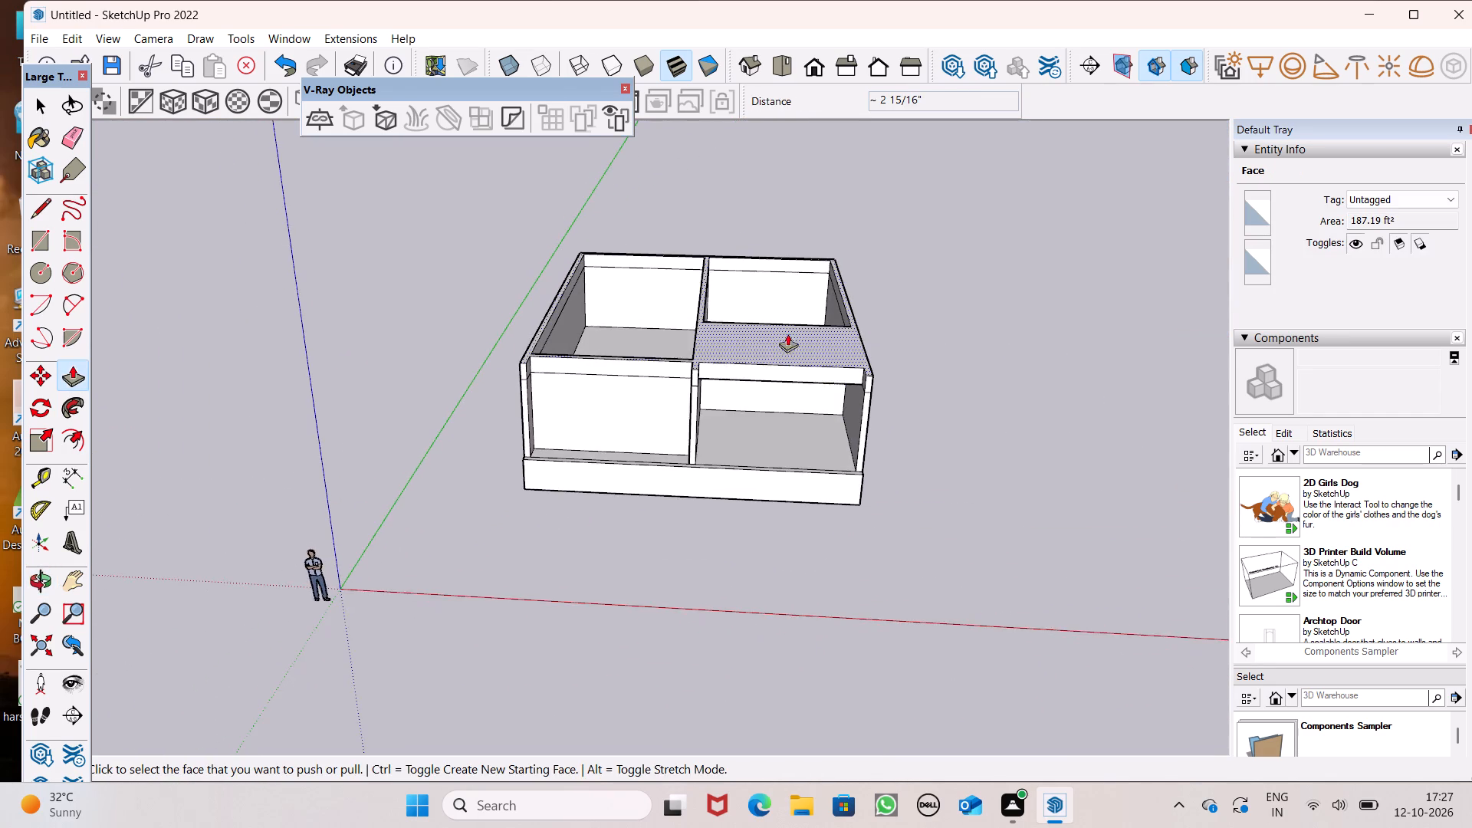
middle_drag(793, 366, 801, 514)
scroll(678, 203, up, 1)
scroll(764, 320, up, 3)
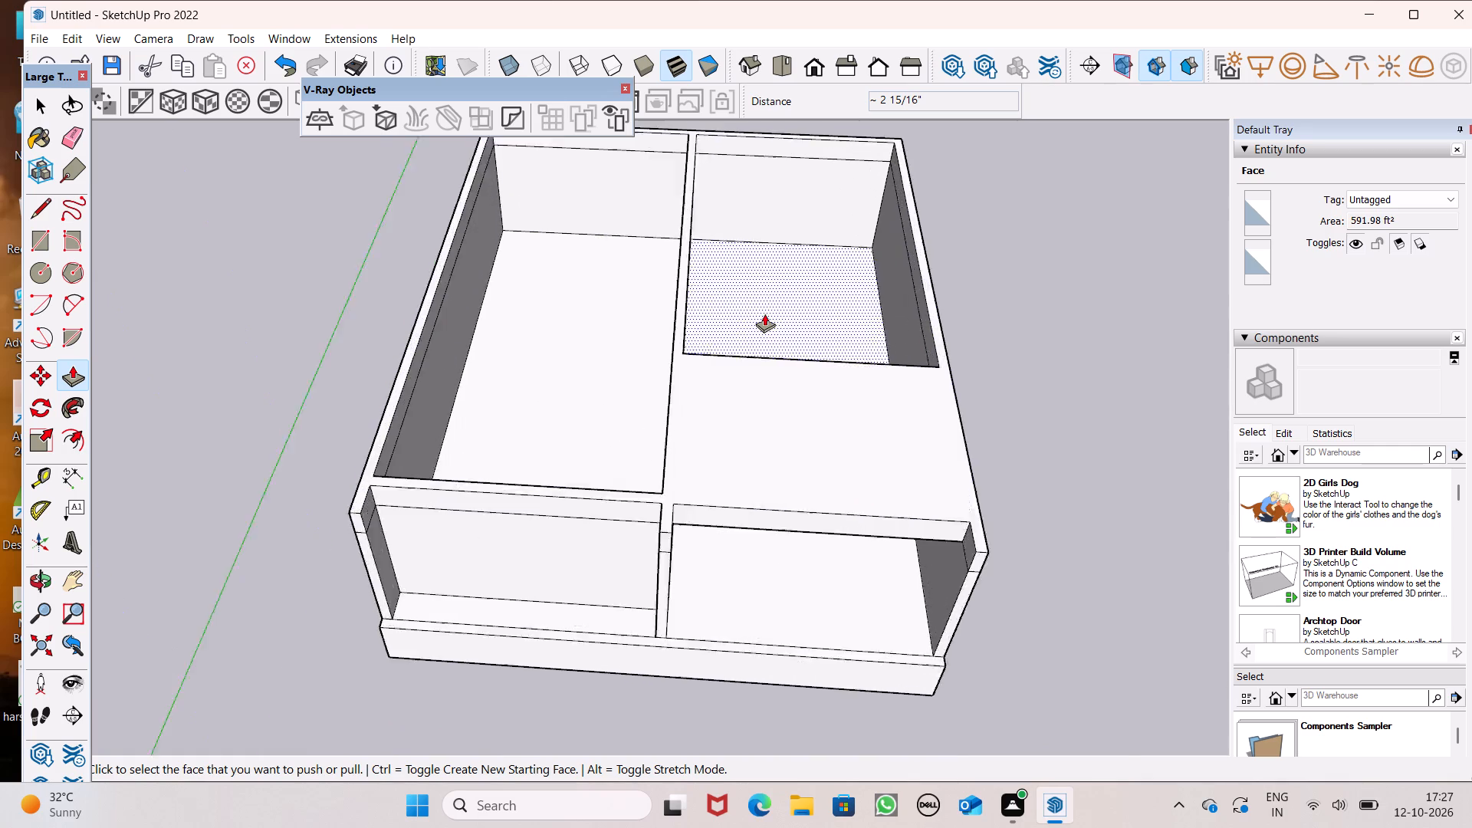
scroll(764, 314, up, 4)
key(space)
scroll(593, 333, down, 5)
scroll(563, 409, down, 2)
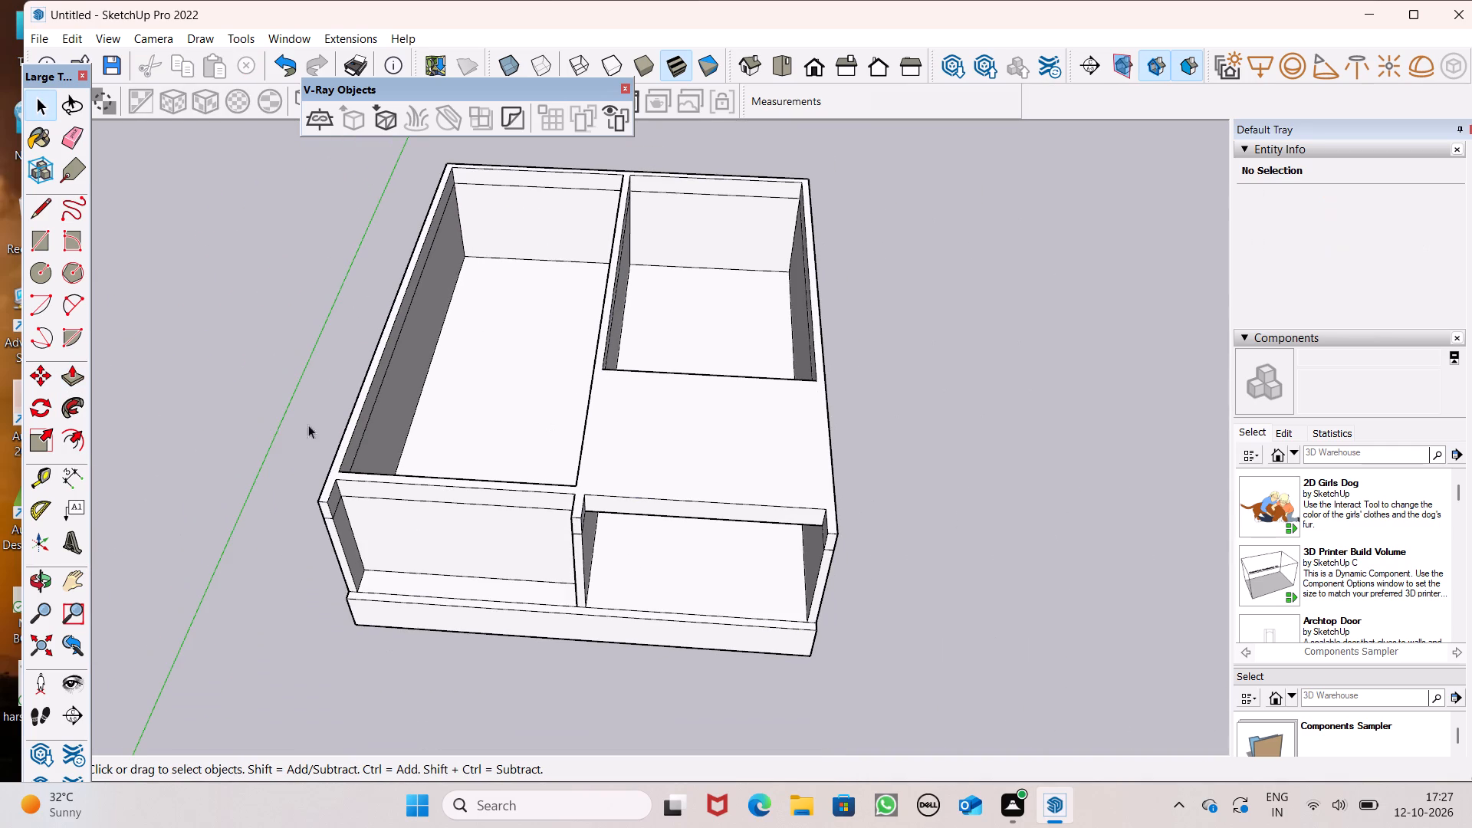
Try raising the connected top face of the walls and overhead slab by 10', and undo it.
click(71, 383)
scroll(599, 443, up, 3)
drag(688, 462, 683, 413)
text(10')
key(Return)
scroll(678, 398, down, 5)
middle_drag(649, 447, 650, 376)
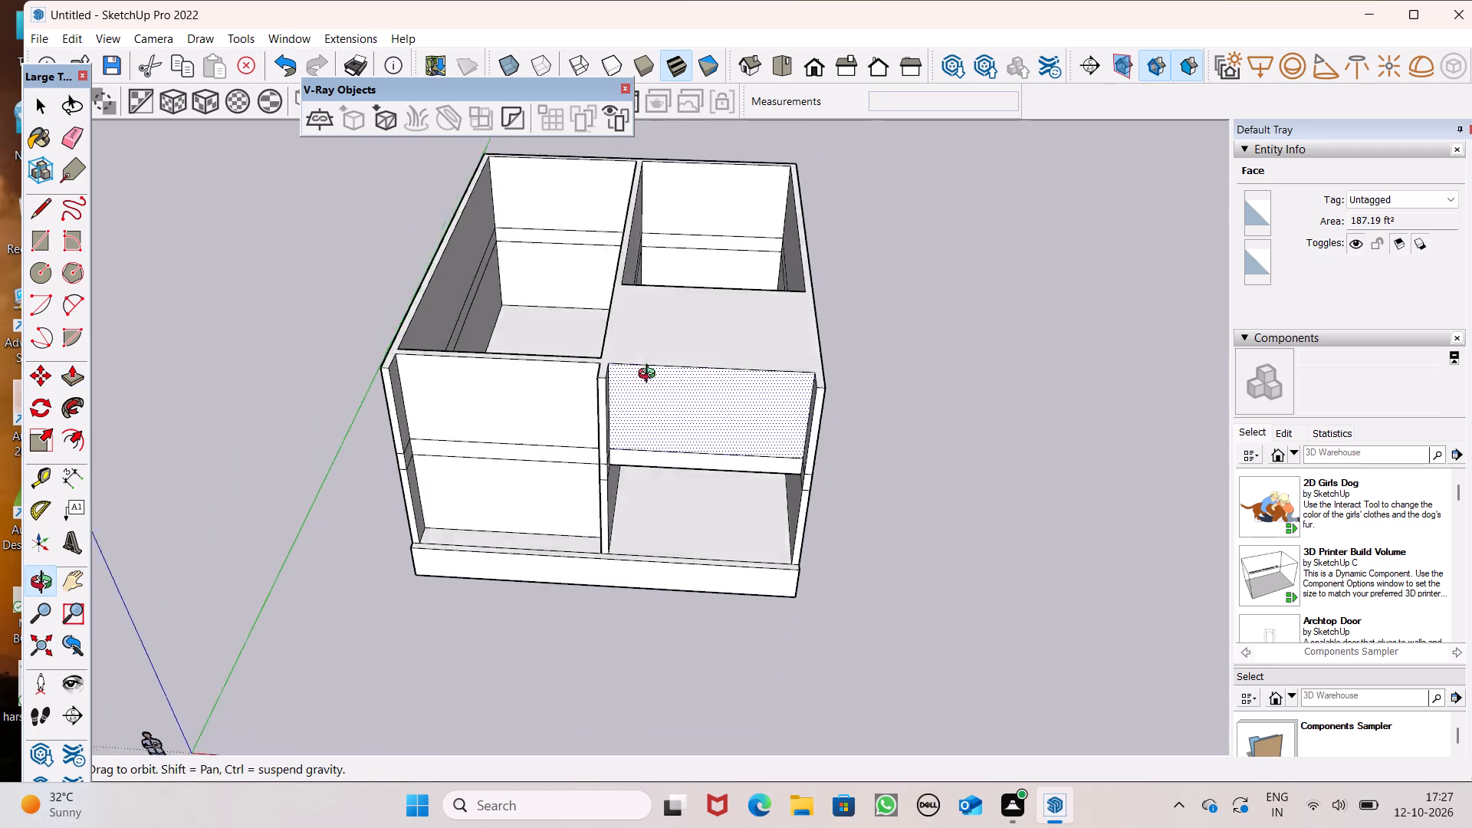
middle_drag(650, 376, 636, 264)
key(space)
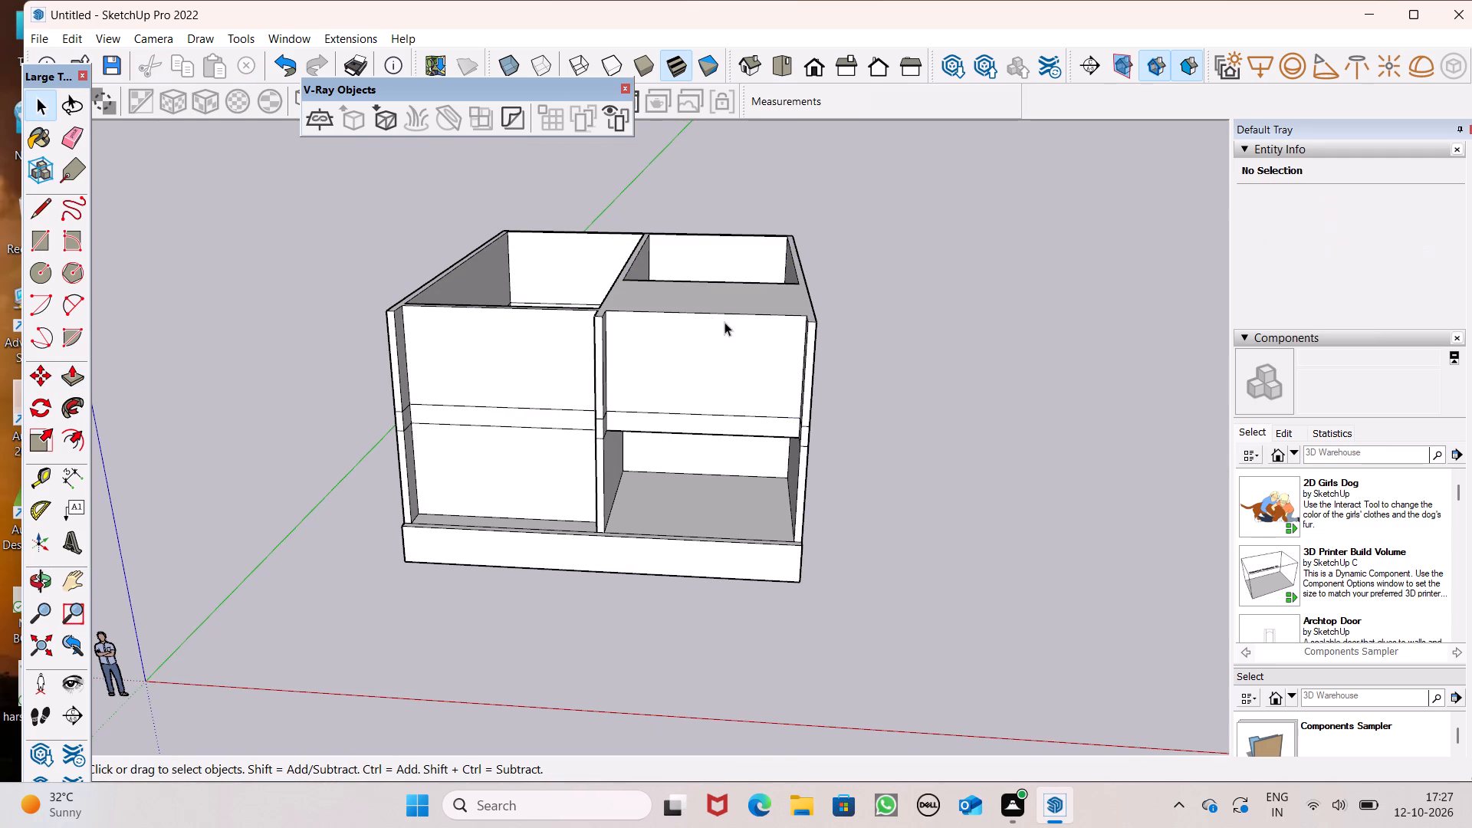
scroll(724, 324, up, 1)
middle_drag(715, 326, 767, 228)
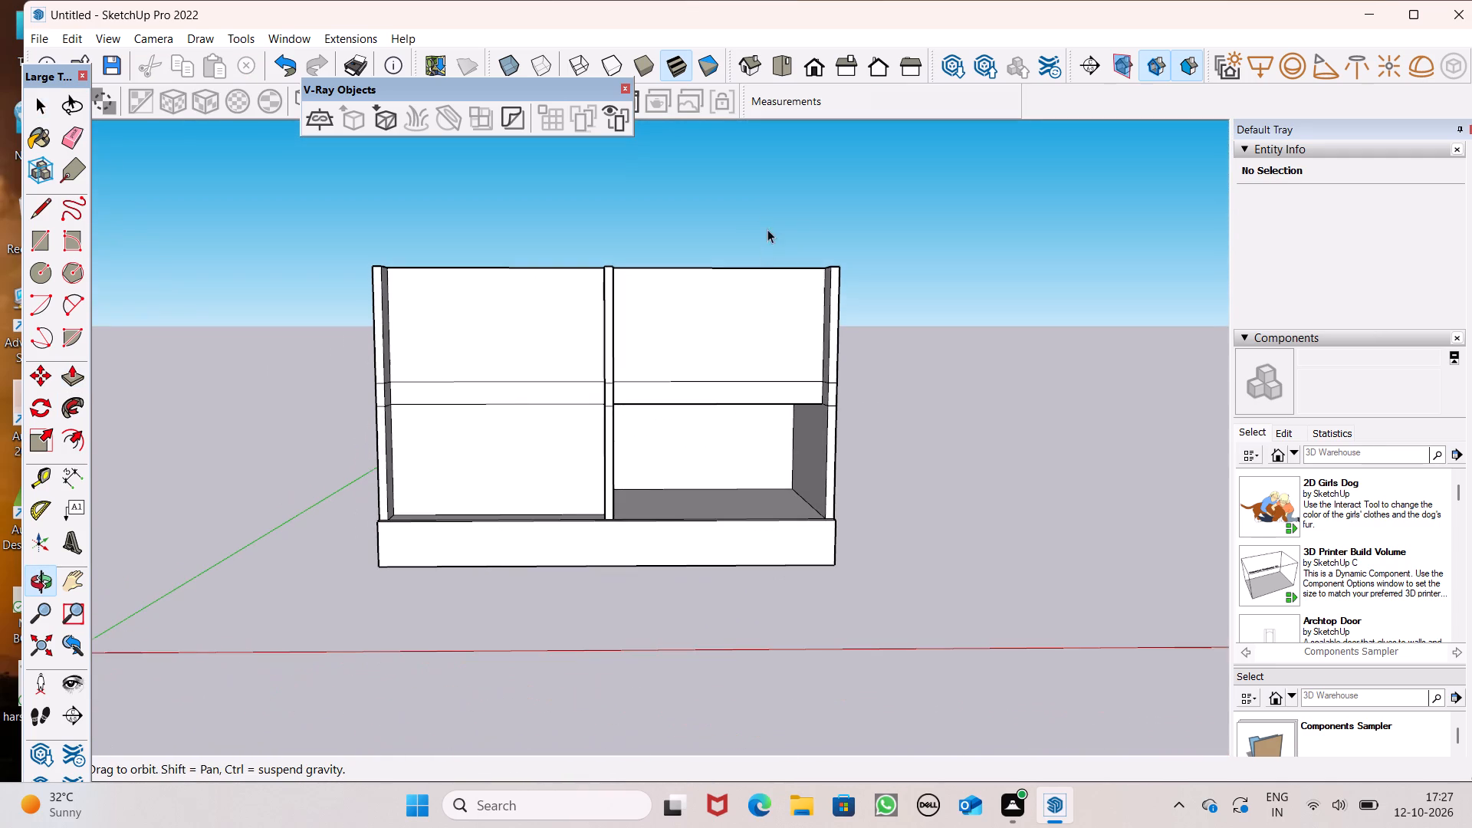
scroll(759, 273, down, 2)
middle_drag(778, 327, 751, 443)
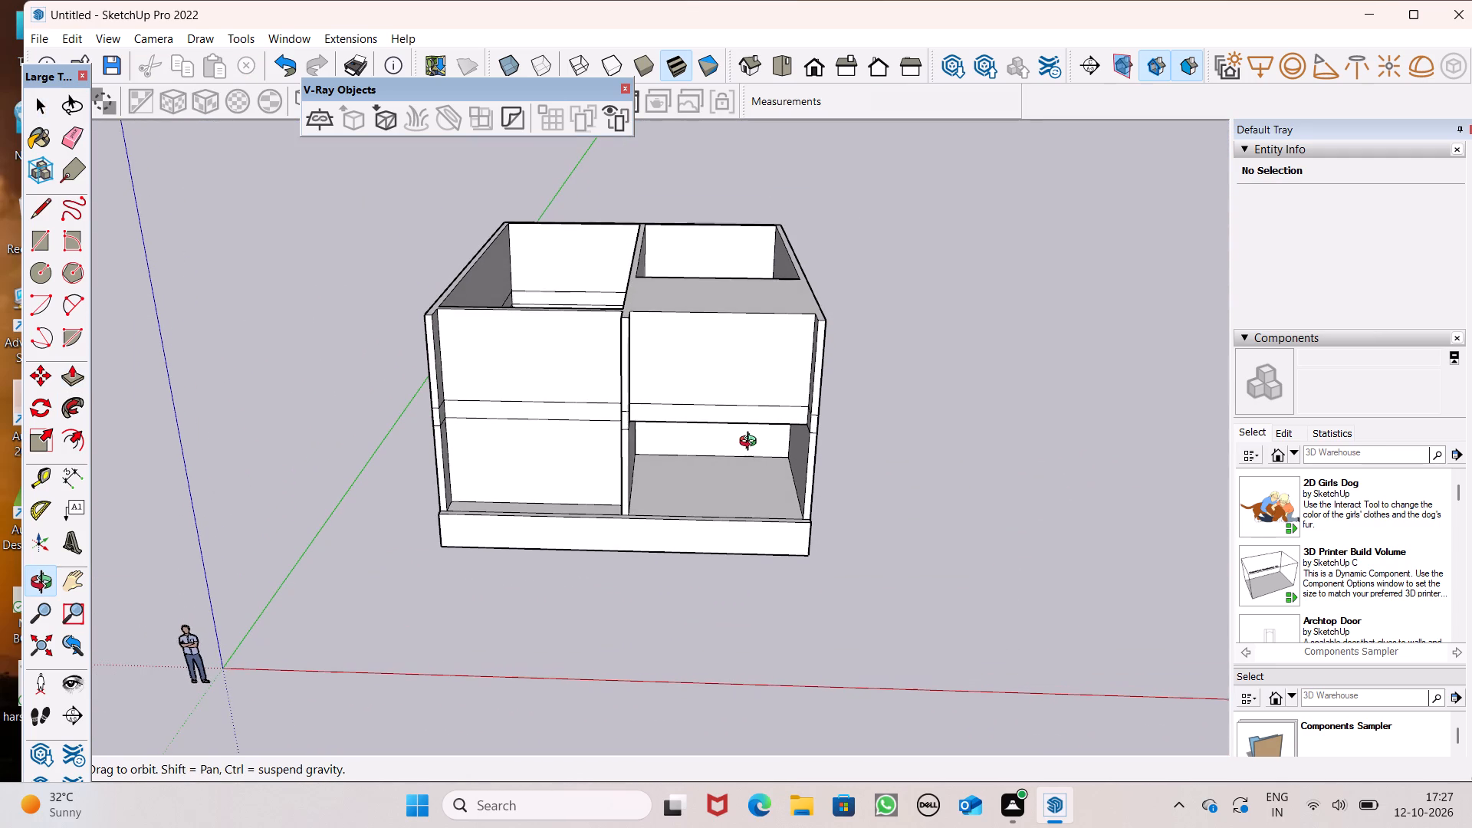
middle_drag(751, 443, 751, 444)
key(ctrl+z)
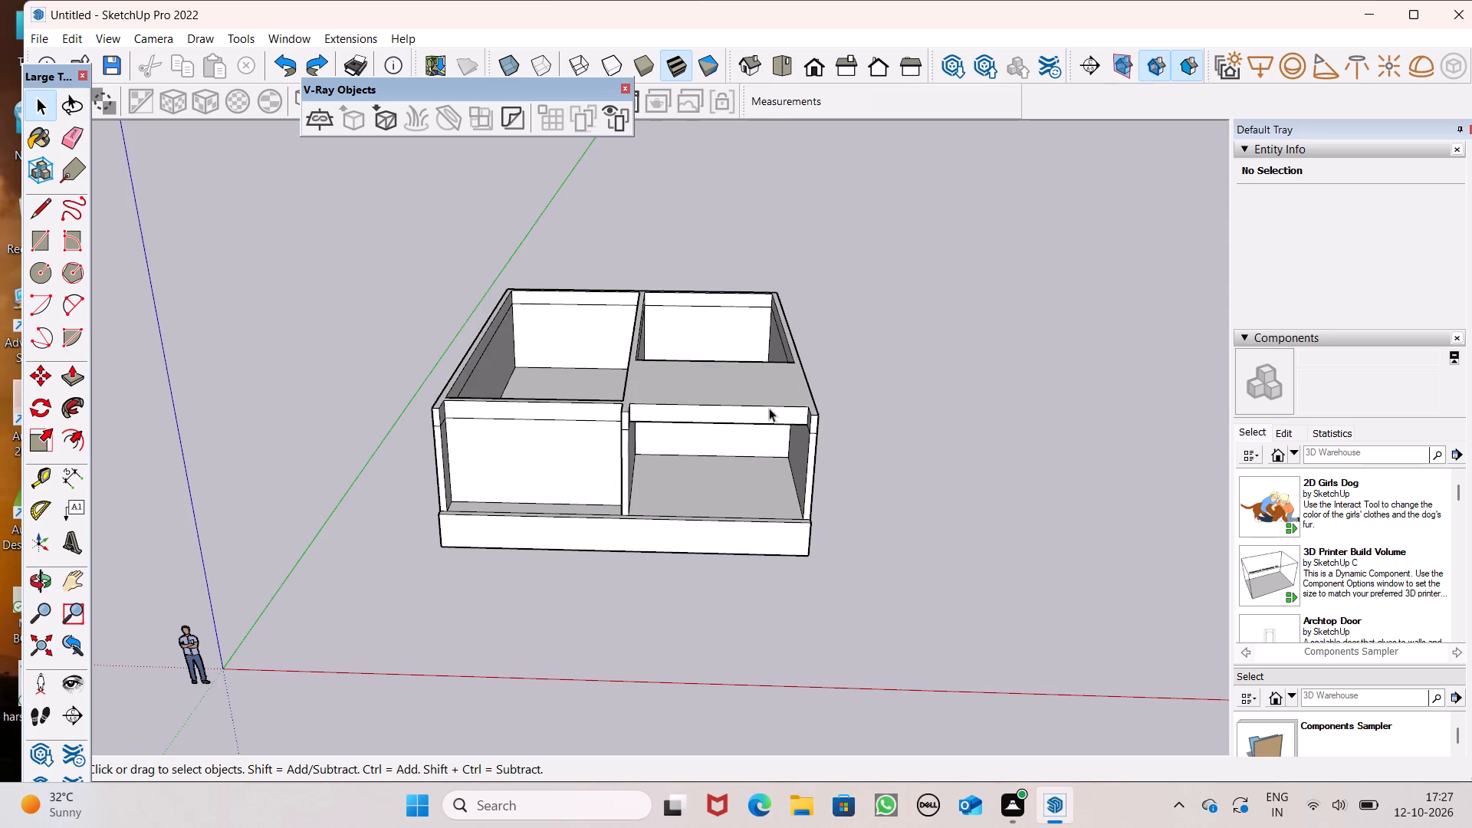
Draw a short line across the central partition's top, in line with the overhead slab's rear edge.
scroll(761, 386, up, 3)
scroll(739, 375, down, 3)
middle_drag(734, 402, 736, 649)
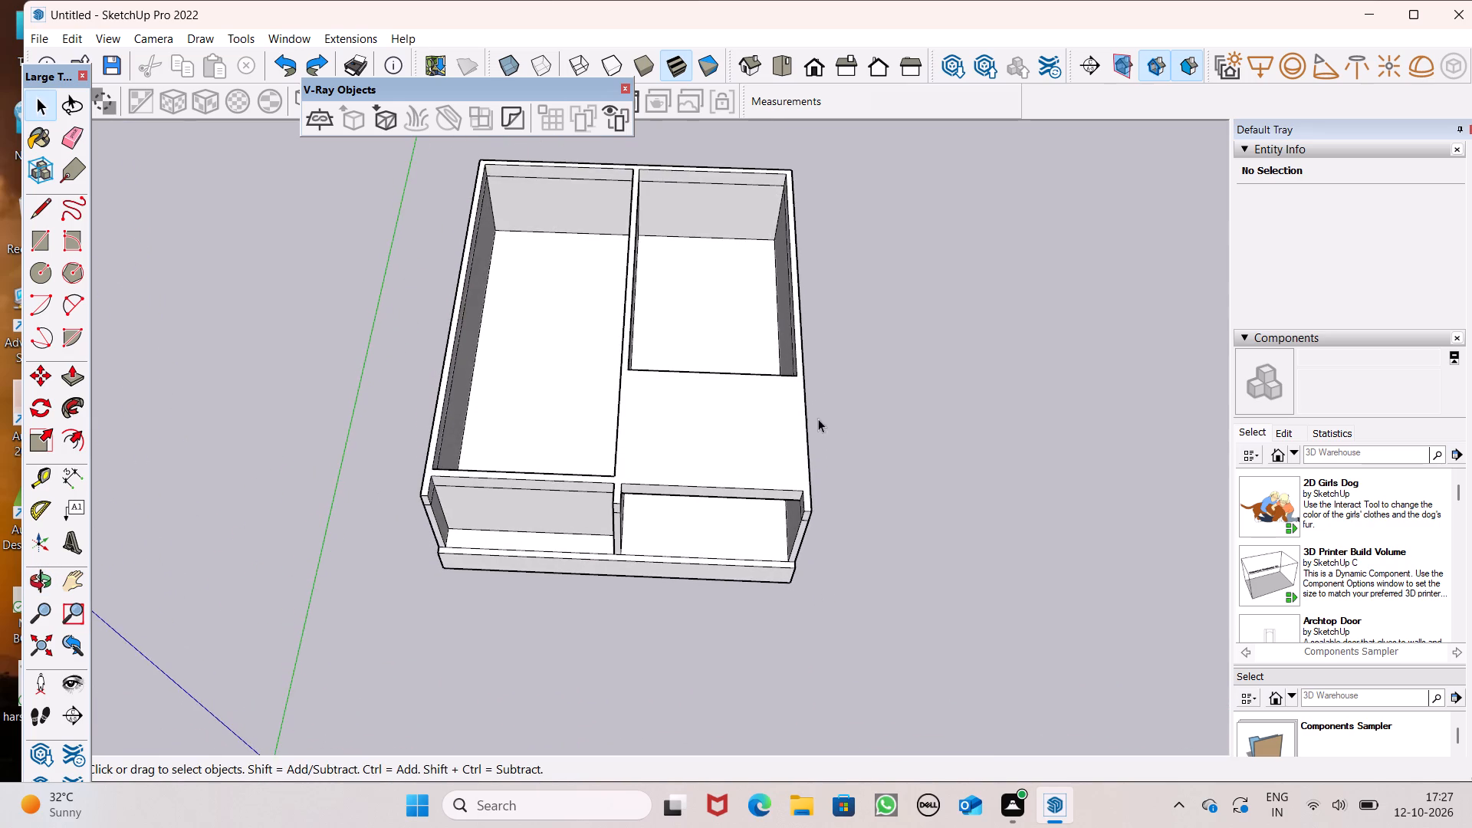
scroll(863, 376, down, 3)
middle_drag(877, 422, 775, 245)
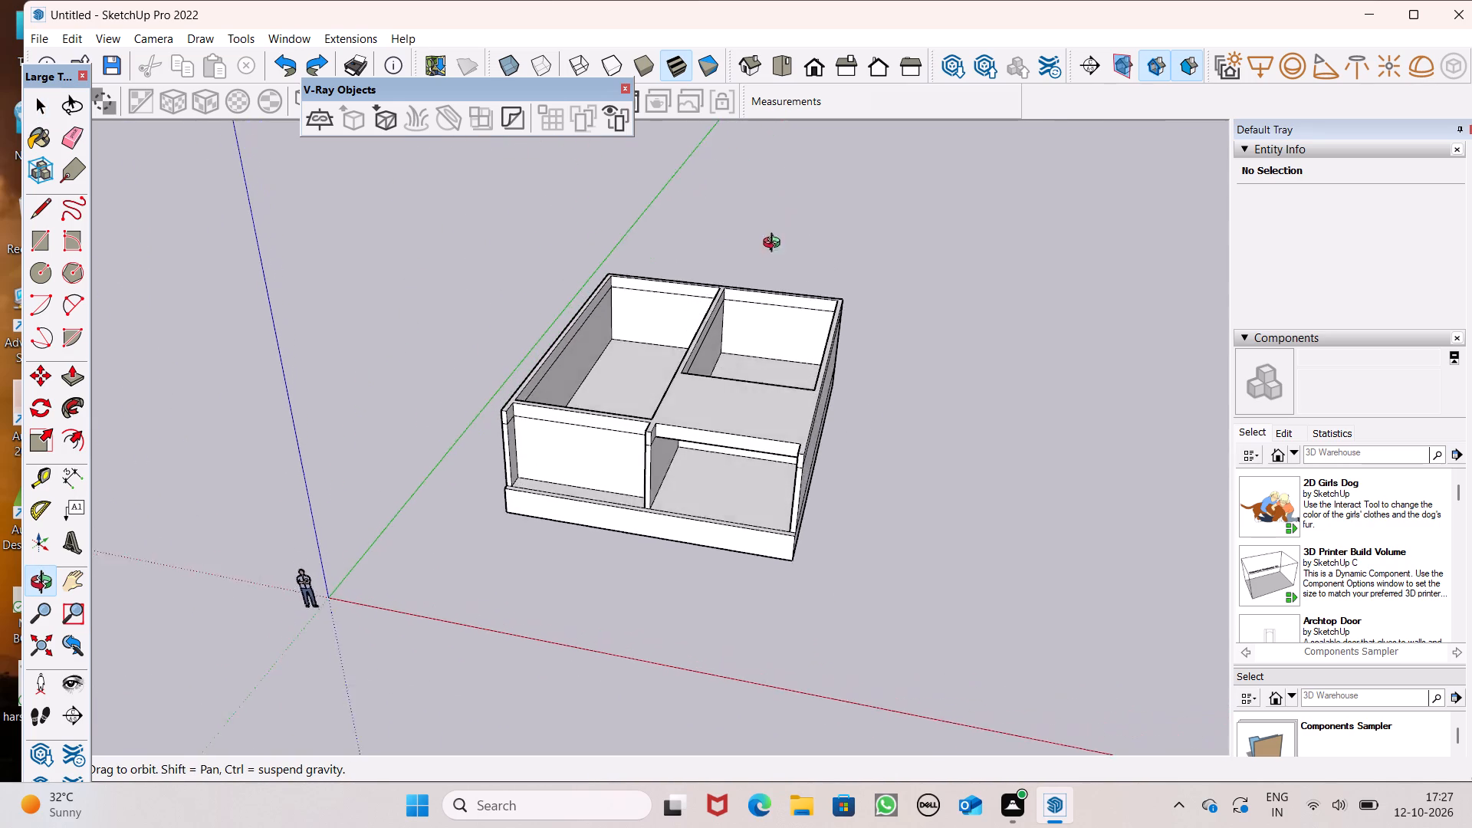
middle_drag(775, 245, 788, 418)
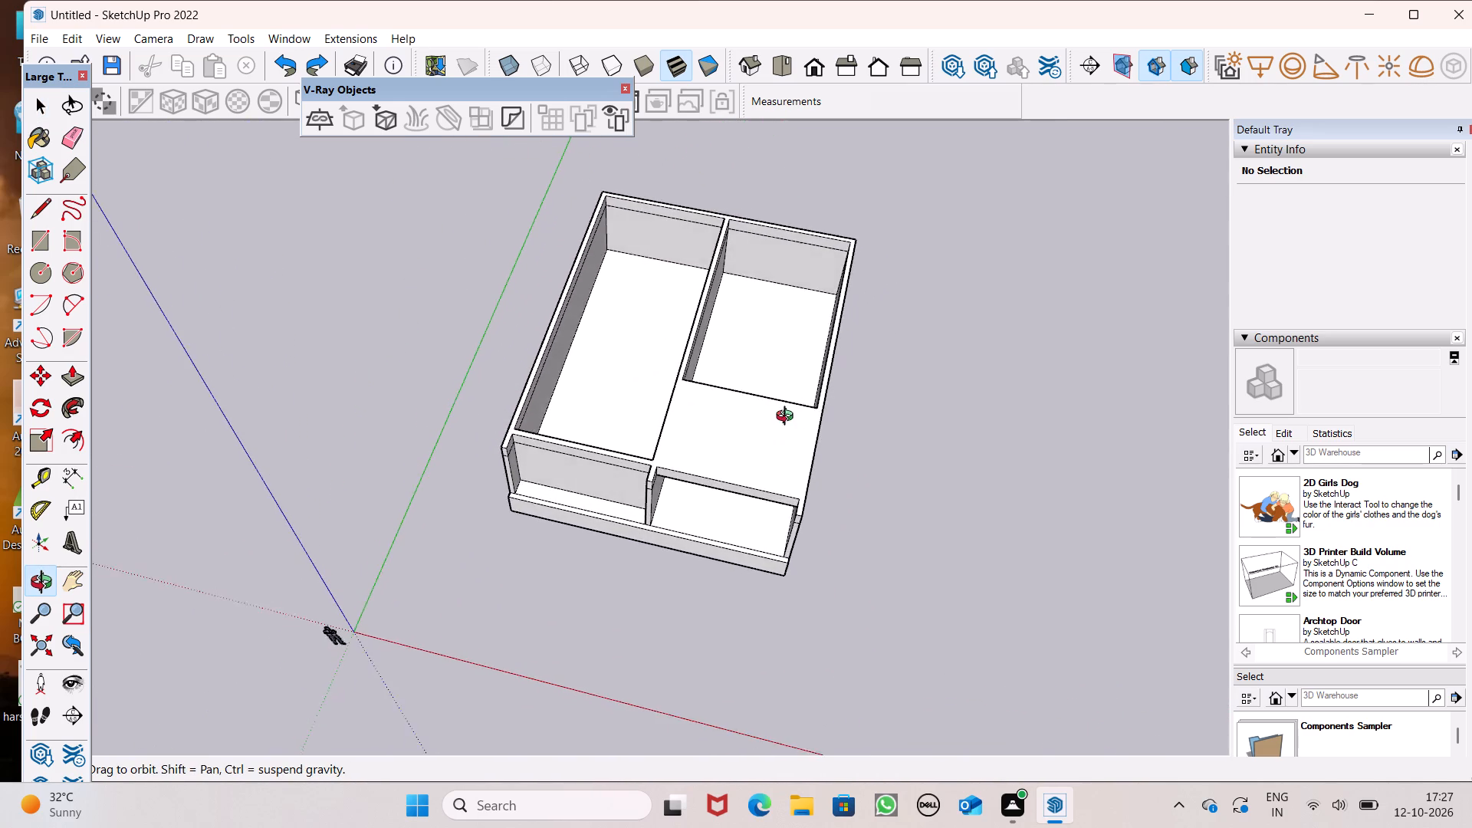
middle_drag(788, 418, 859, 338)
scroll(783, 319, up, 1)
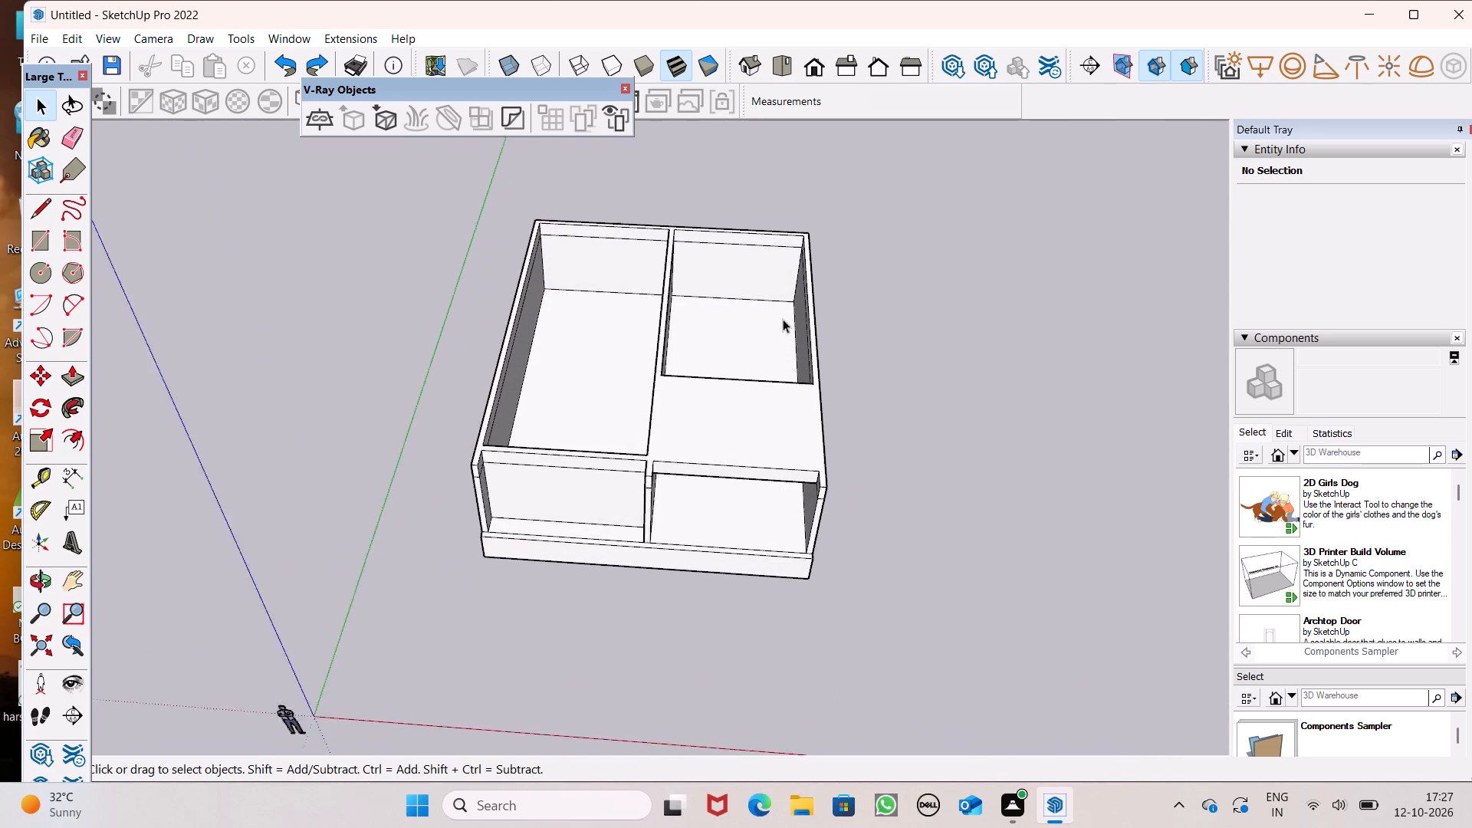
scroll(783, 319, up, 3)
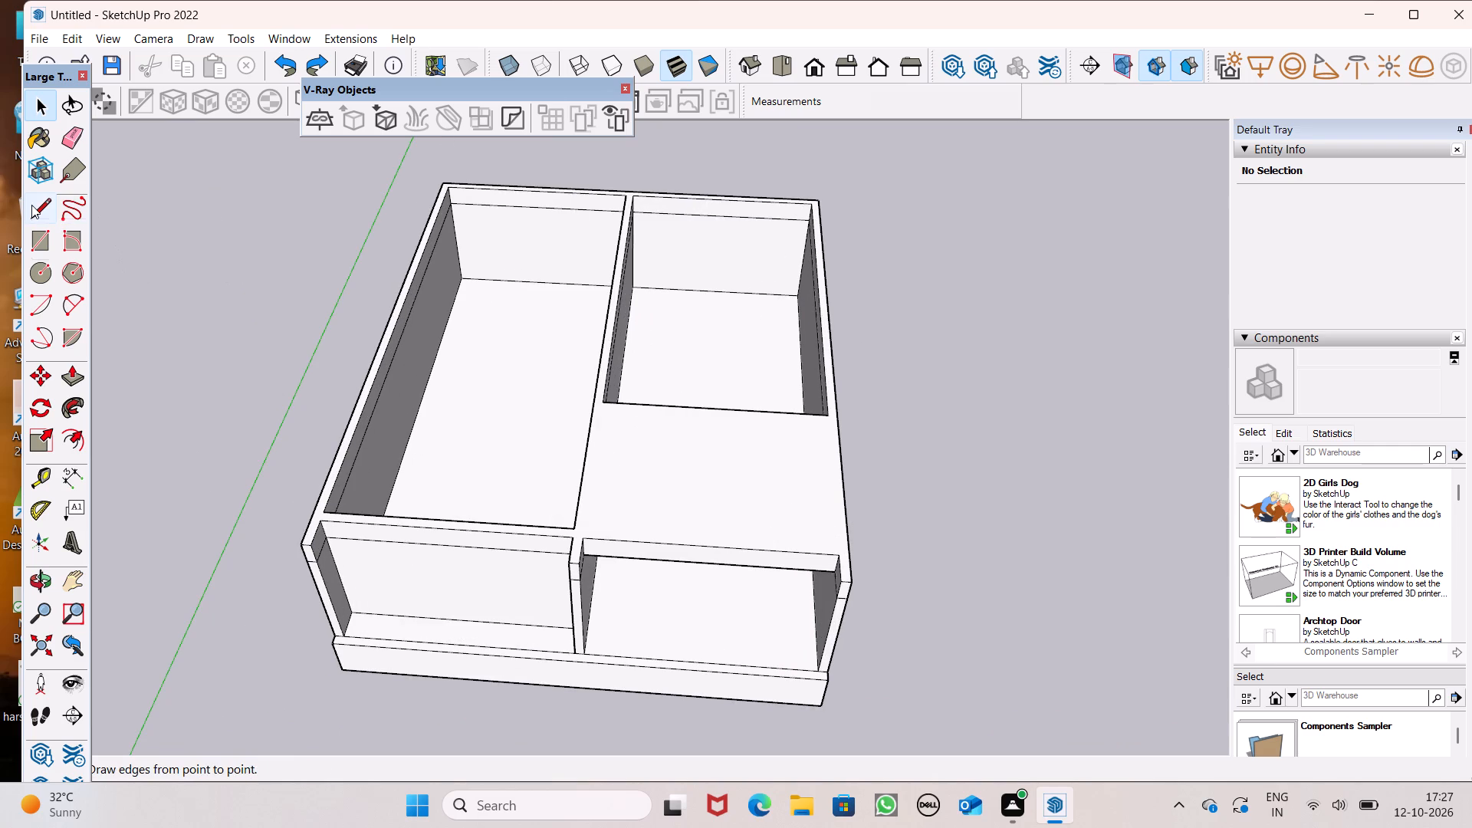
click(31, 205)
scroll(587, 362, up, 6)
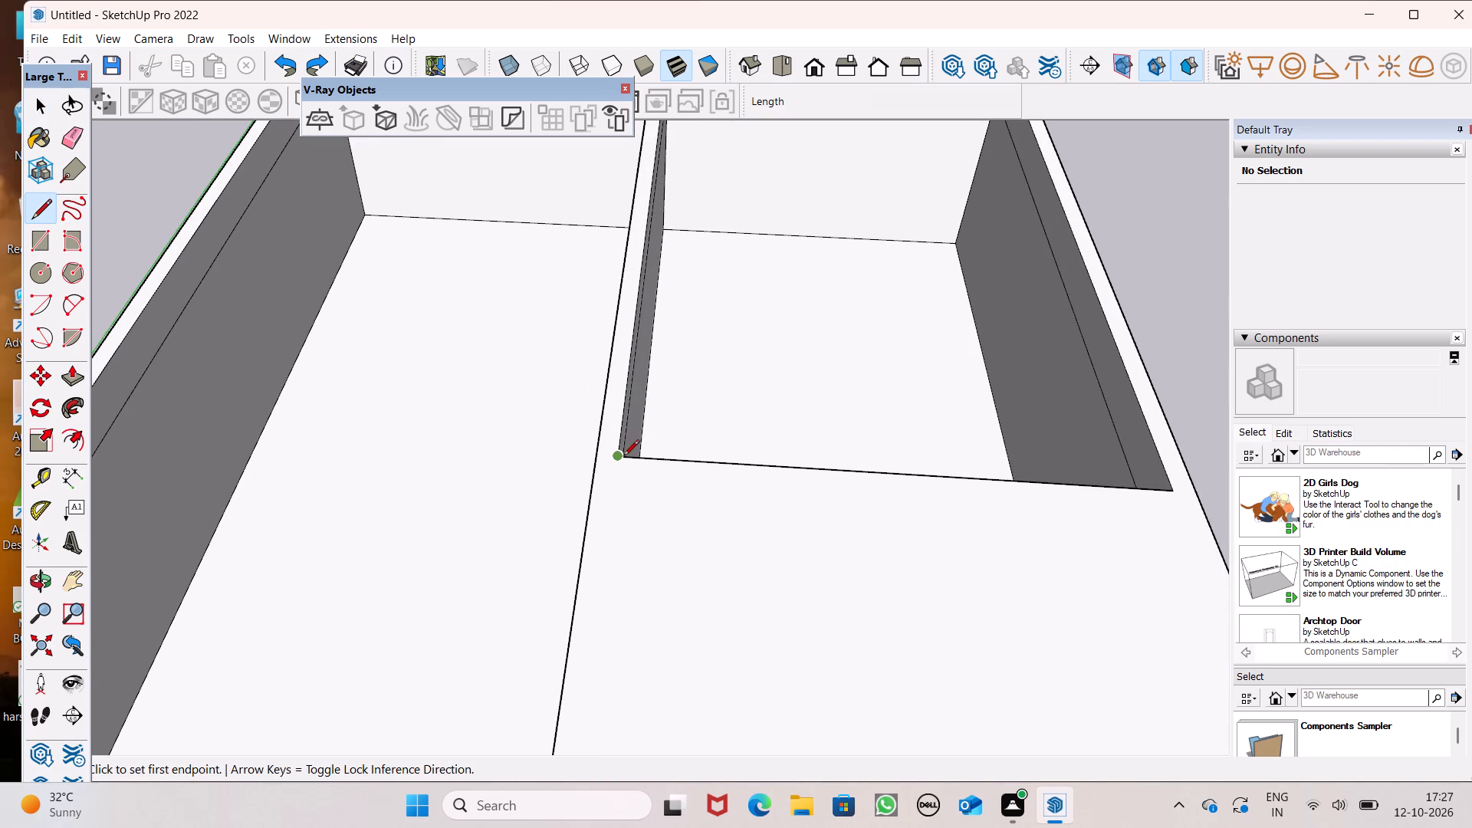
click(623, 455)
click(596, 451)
Draw a 9" line across the outer side wall's top, extending the overhead slab's rear edge to the building's outer edge.
scroll(578, 356, down, 5)
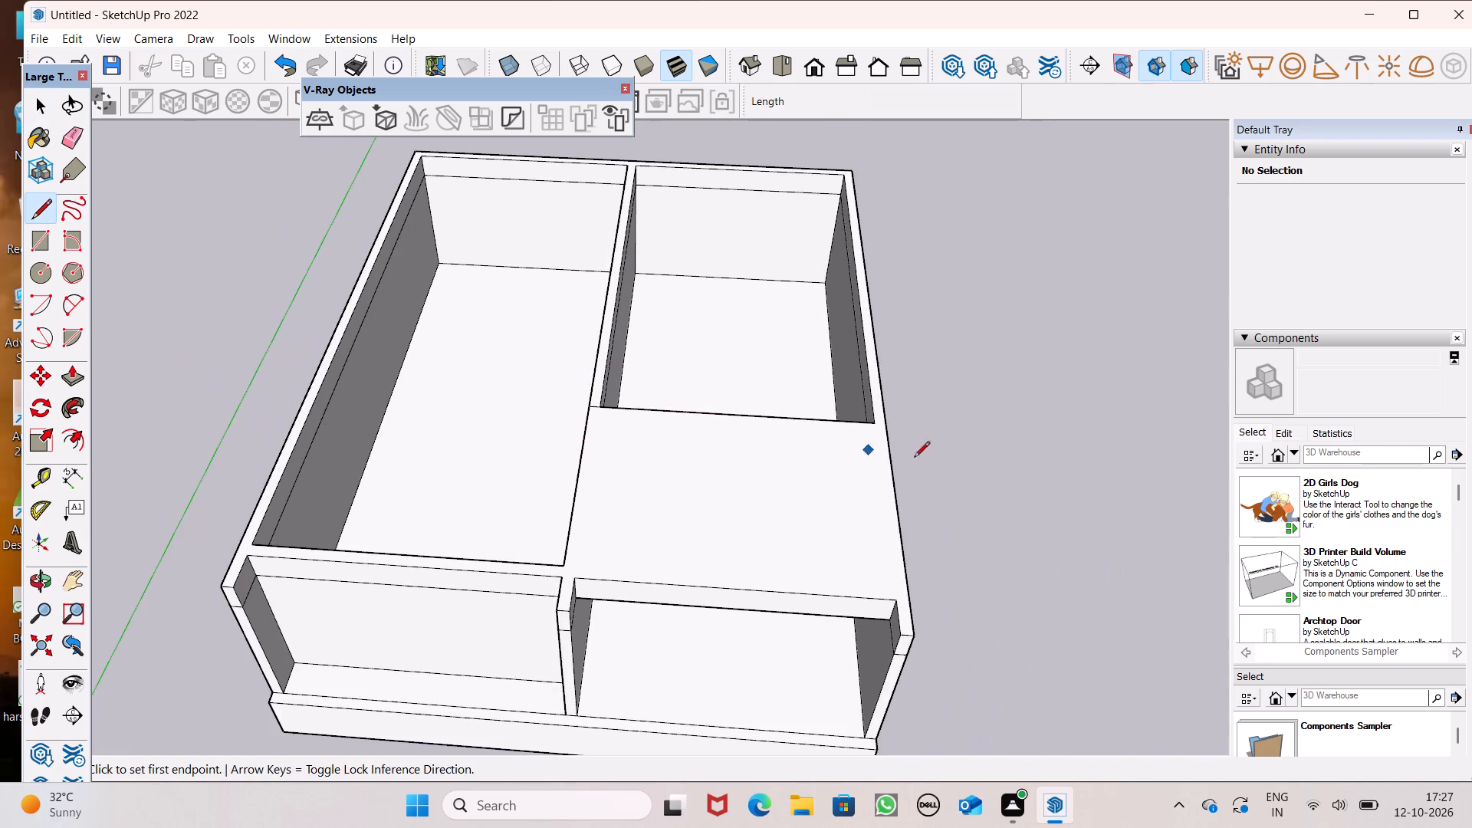
scroll(943, 469, up, 1)
scroll(560, 595, up, 6)
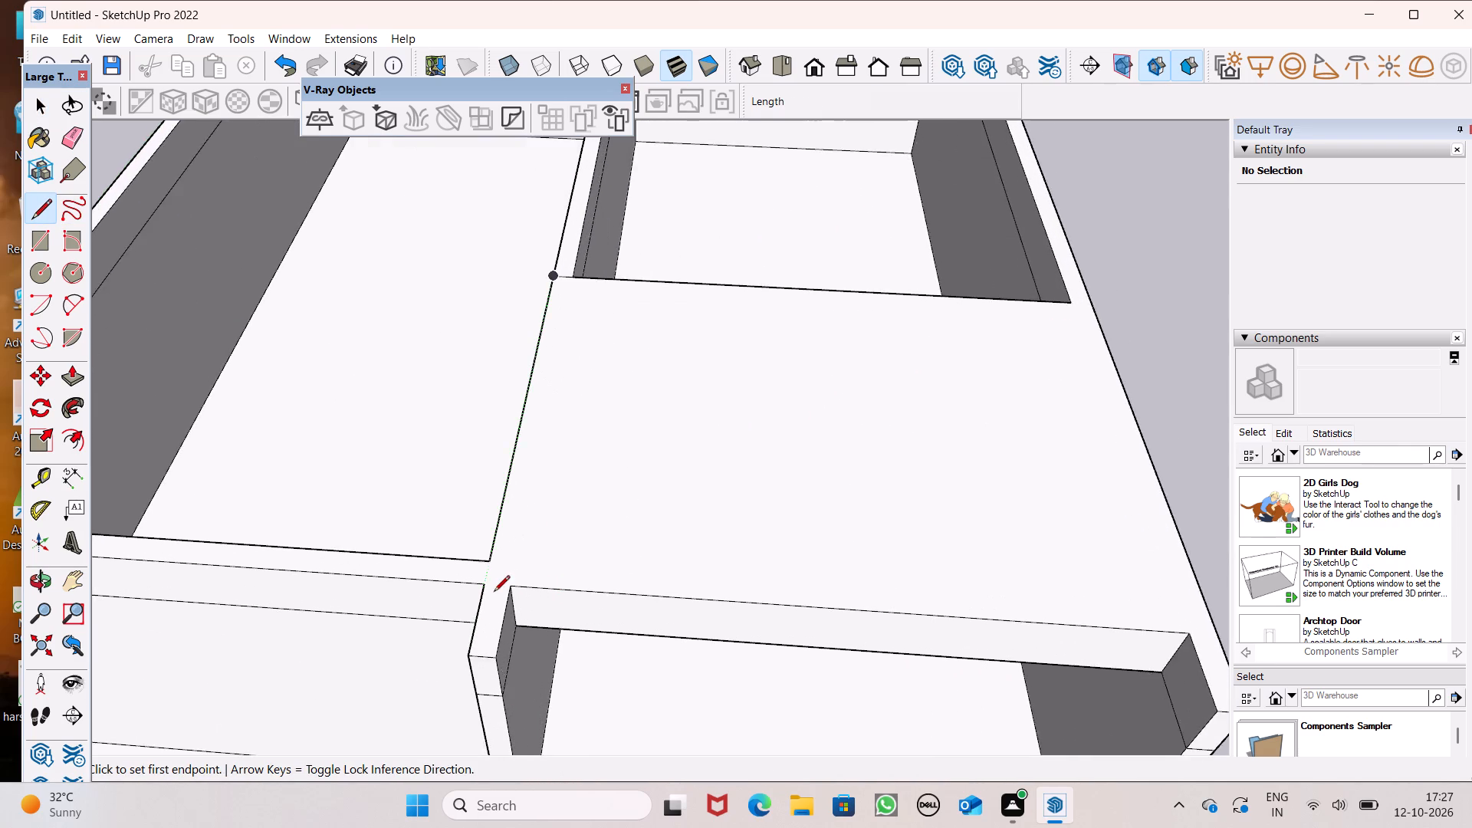
scroll(494, 593, up, 5)
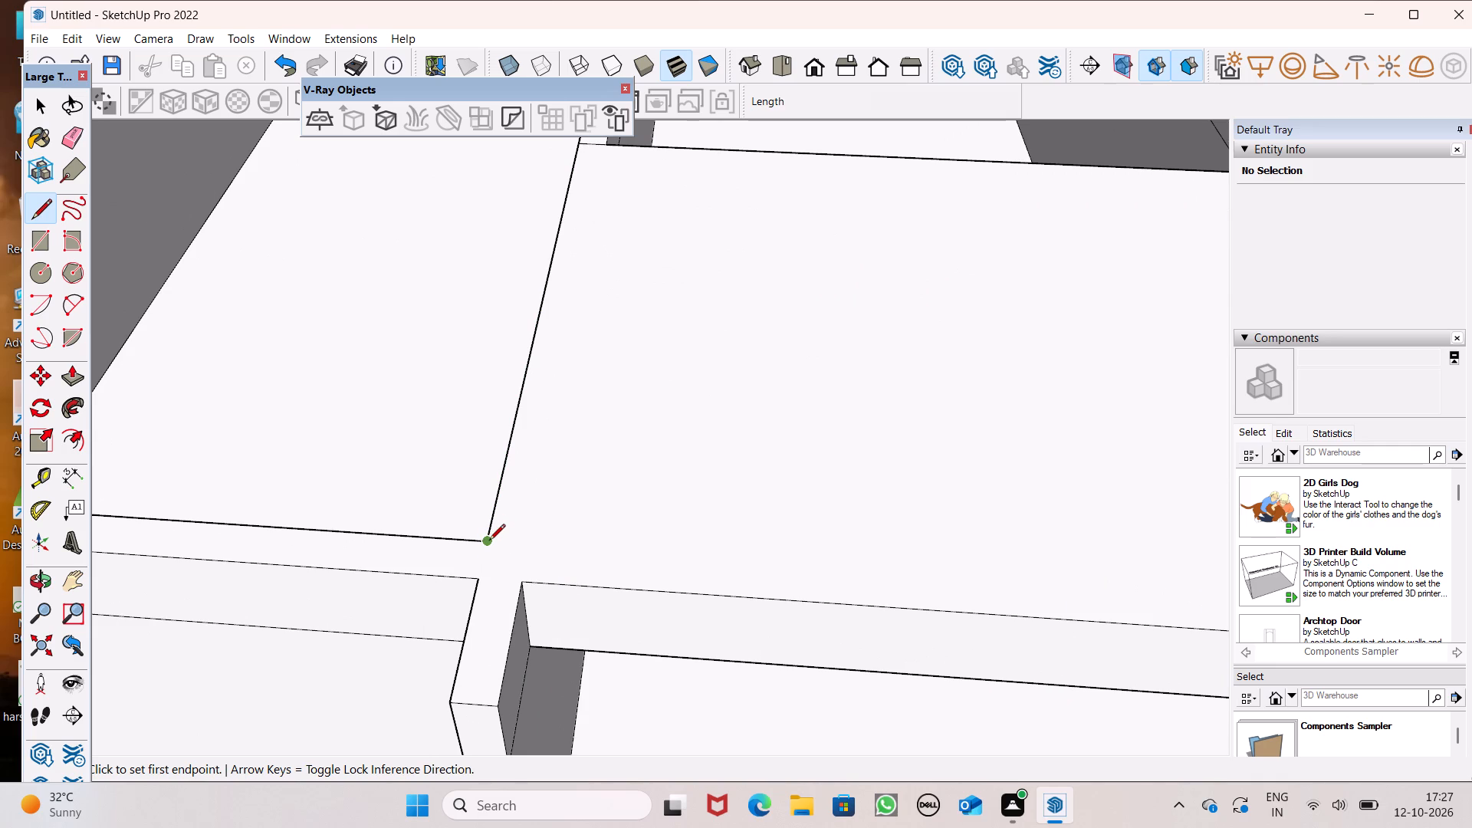
scroll(975, 382, down, 1)
scroll(604, 359, down, 4)
scroll(1216, 205, up, 5)
click(1056, 257)
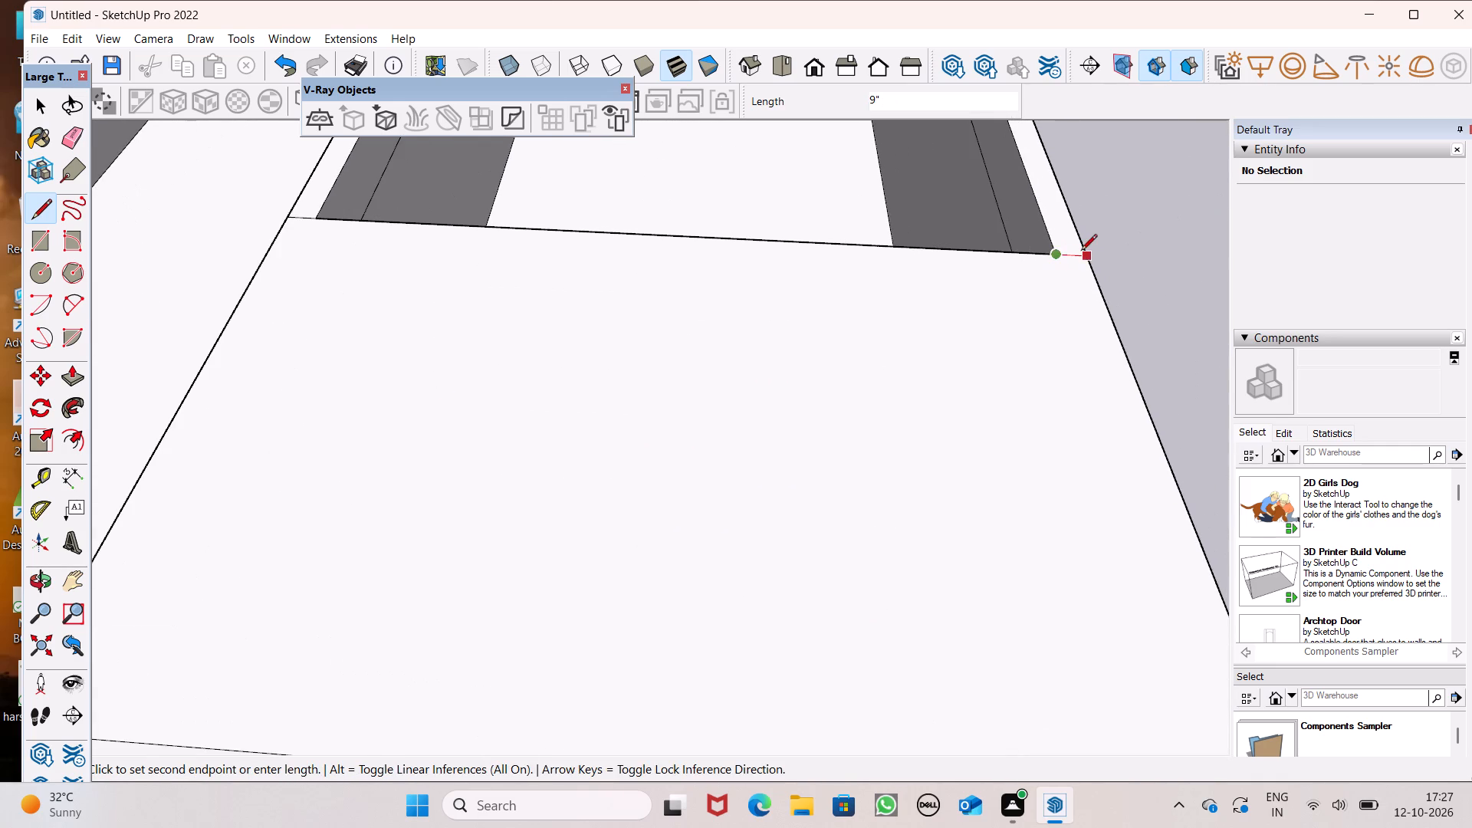
click(1085, 251)
Draw a line about 14' 6" long along the central partition's top, from the overhead slab's front corner to the rear room's corner.
scroll(816, 193, down, 7)
scroll(616, 317, up, 7)
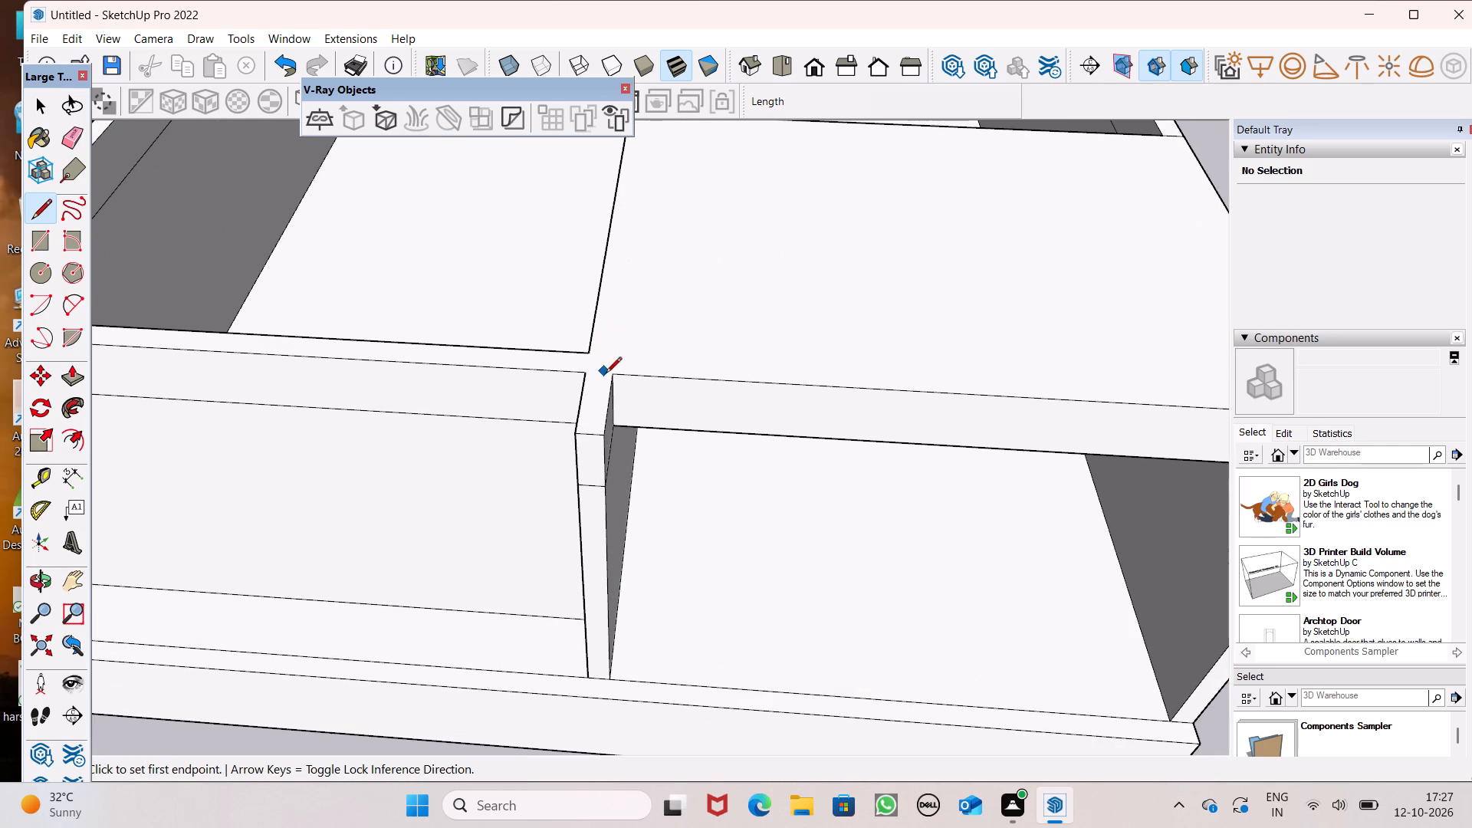
click(617, 375)
scroll(638, 327, down, 9)
scroll(654, 222, up, 5)
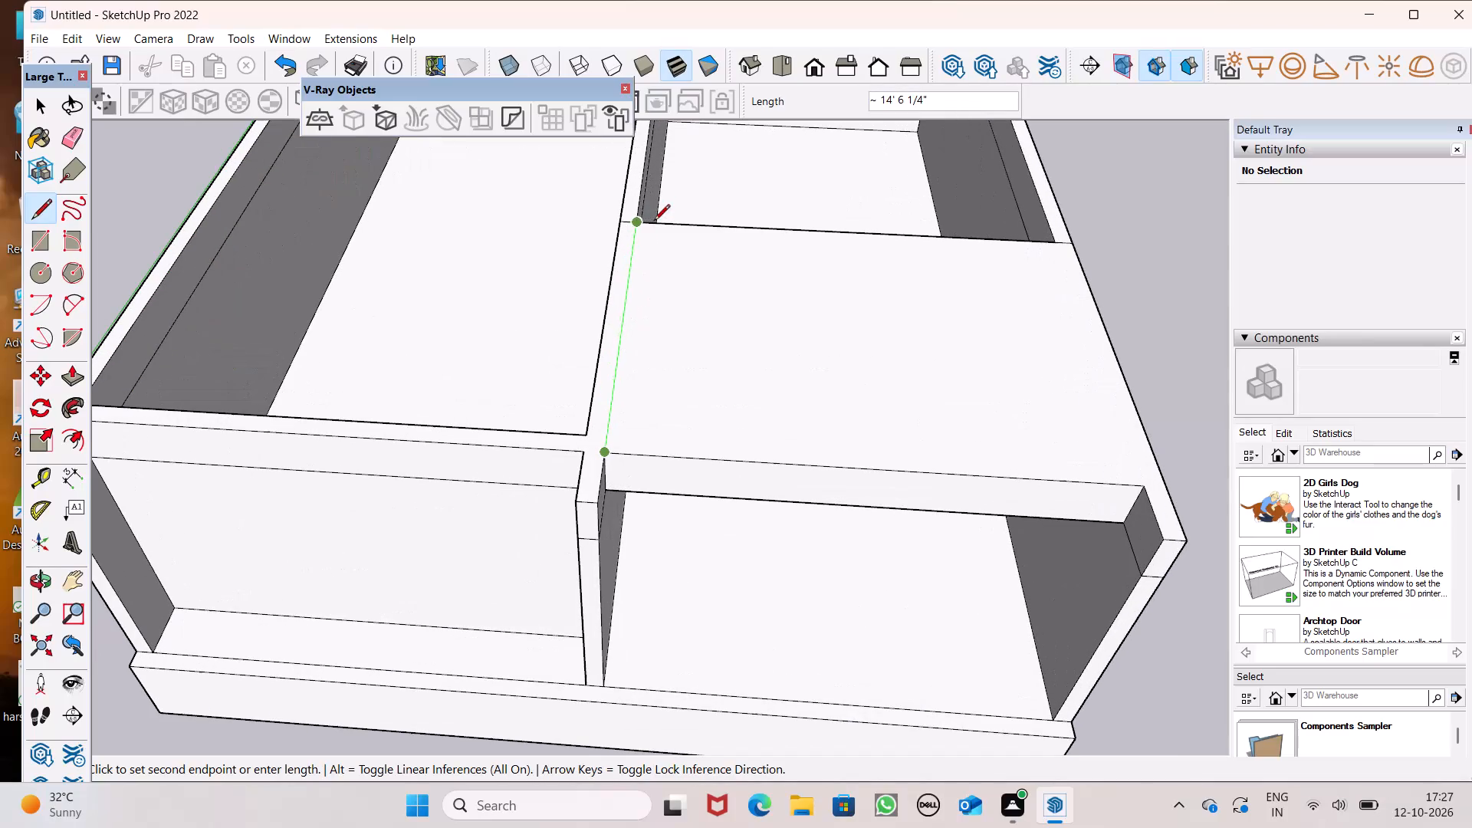
click(640, 222)
scroll(683, 238, down, 11)
key(space)
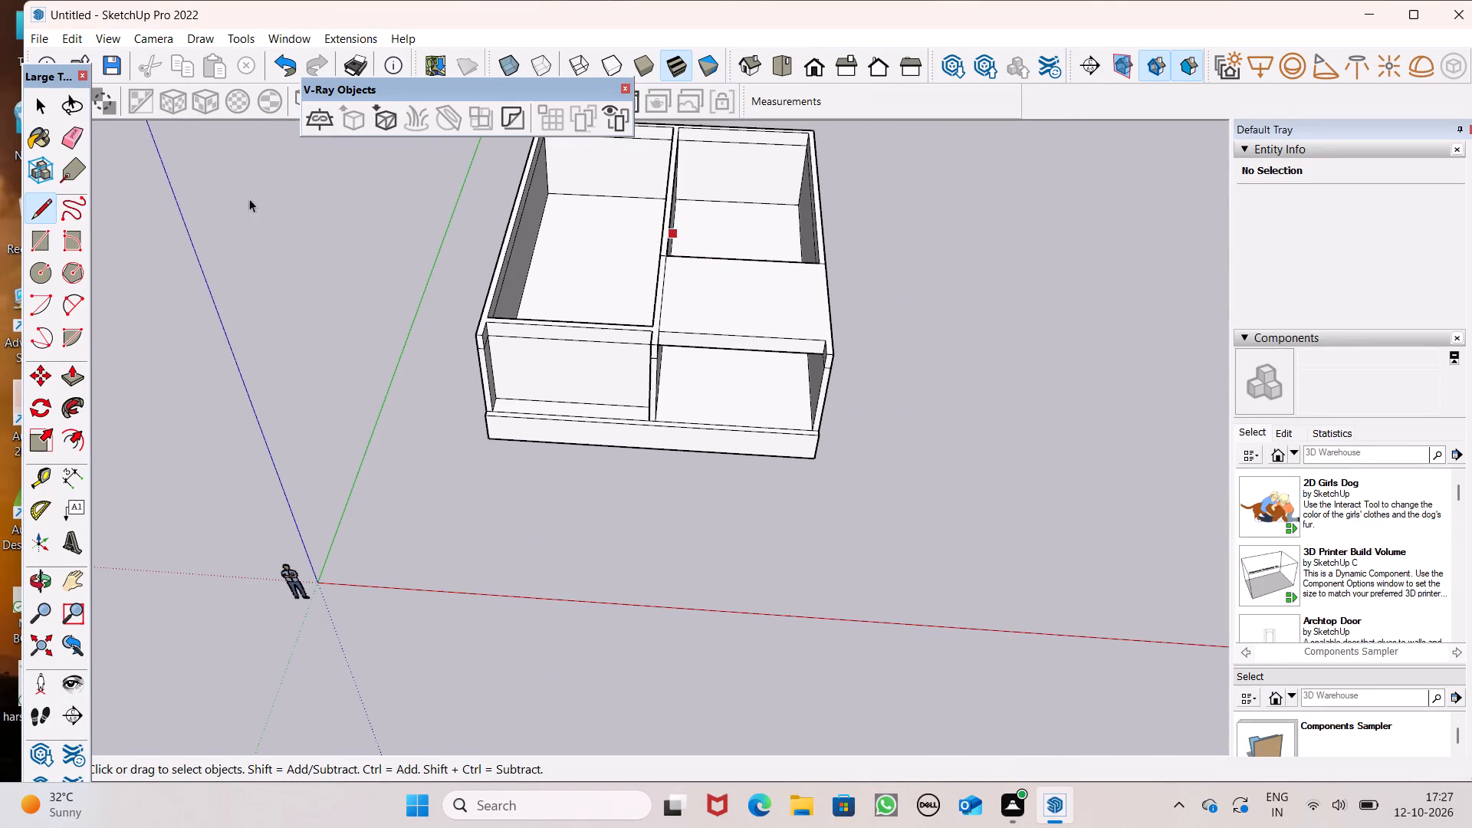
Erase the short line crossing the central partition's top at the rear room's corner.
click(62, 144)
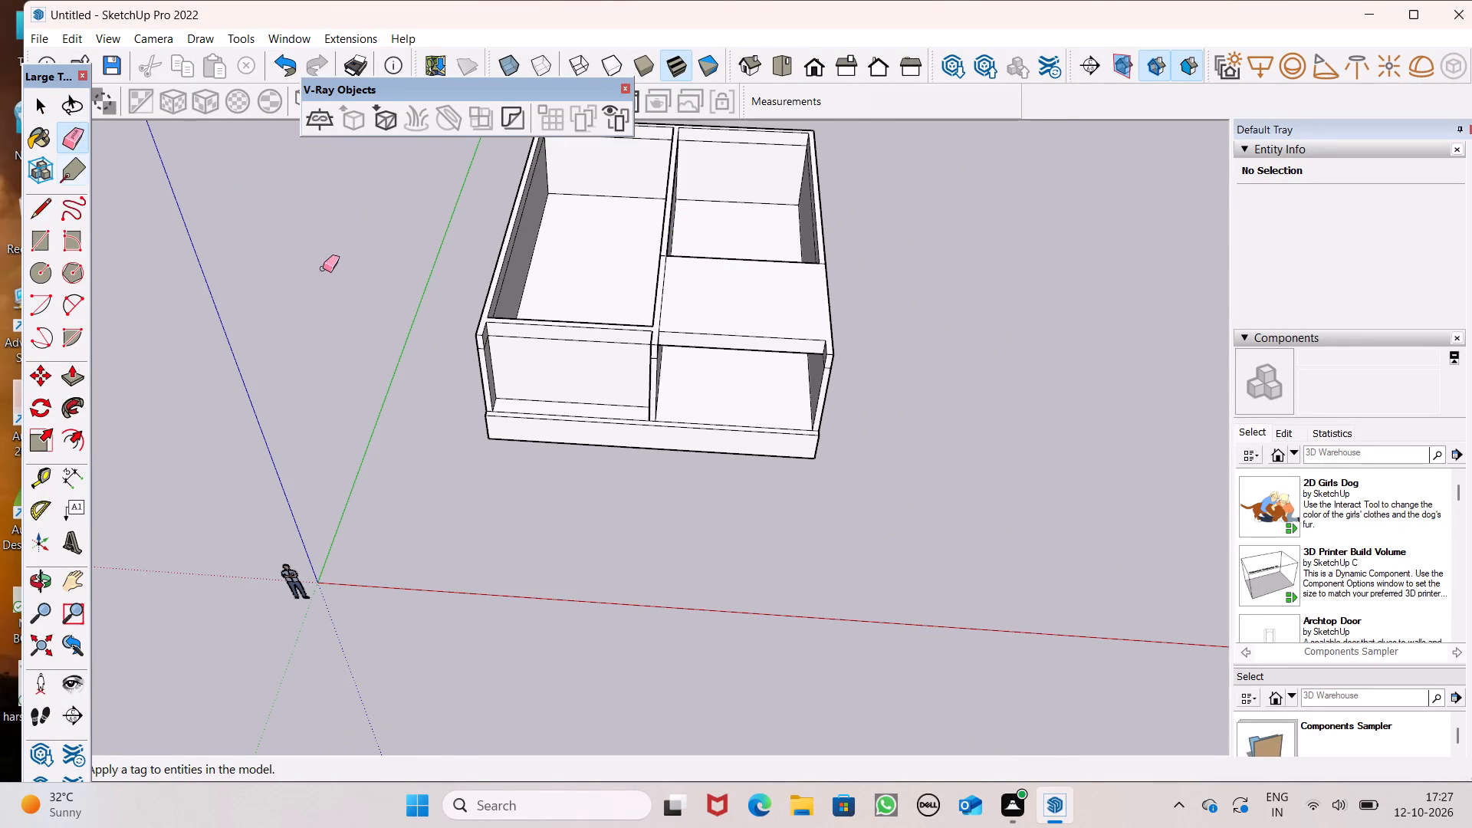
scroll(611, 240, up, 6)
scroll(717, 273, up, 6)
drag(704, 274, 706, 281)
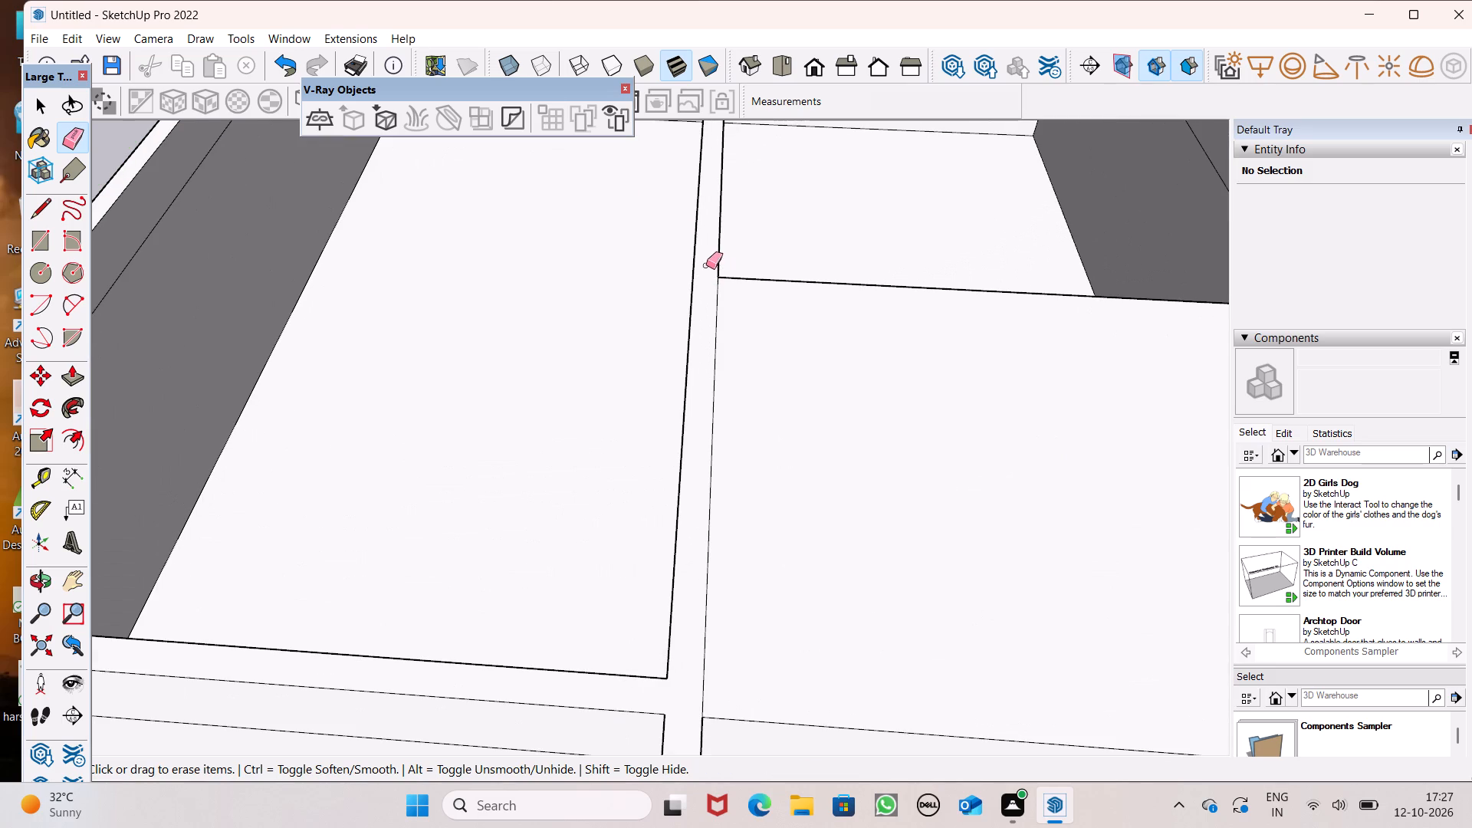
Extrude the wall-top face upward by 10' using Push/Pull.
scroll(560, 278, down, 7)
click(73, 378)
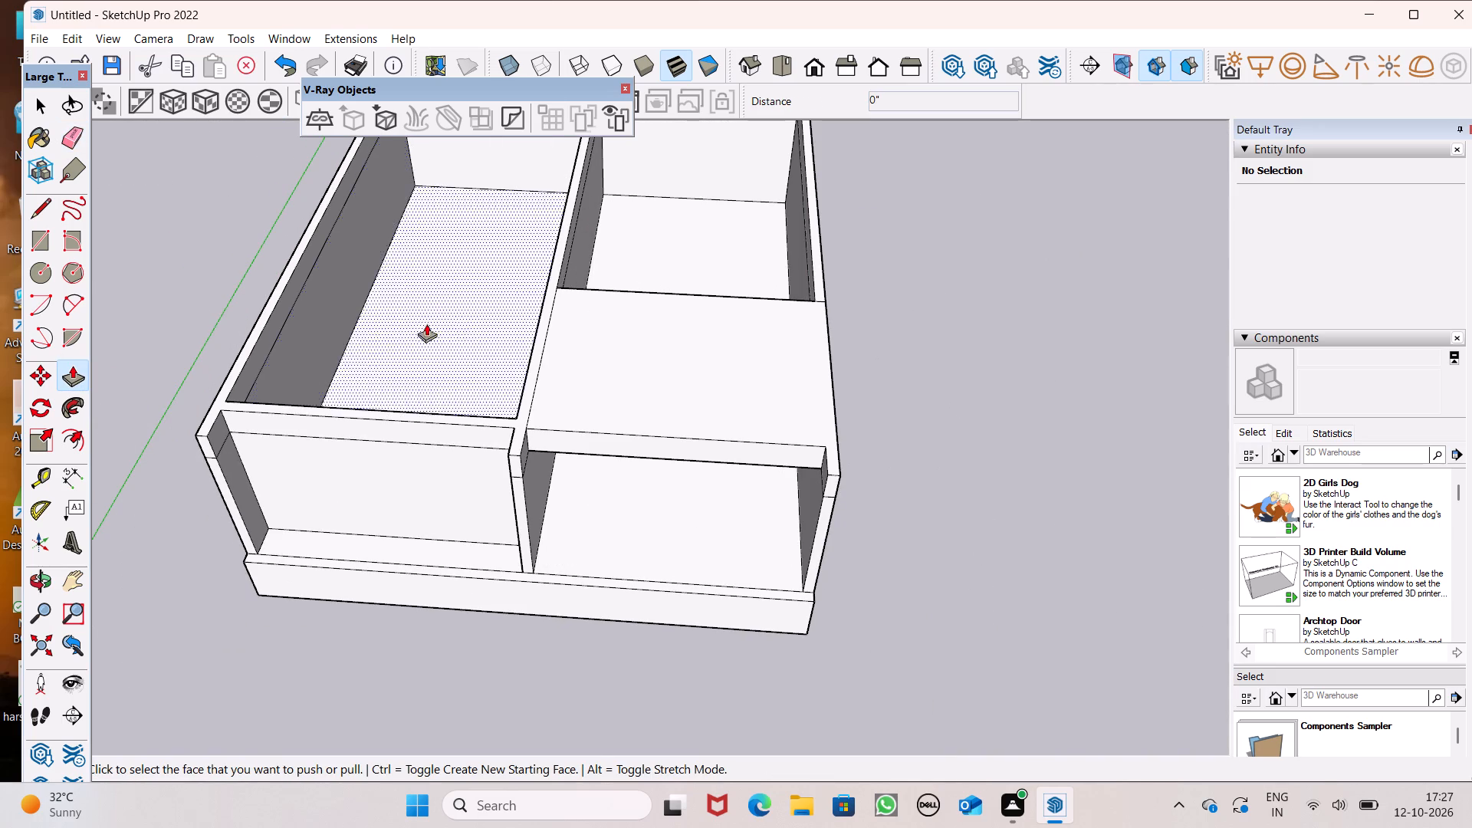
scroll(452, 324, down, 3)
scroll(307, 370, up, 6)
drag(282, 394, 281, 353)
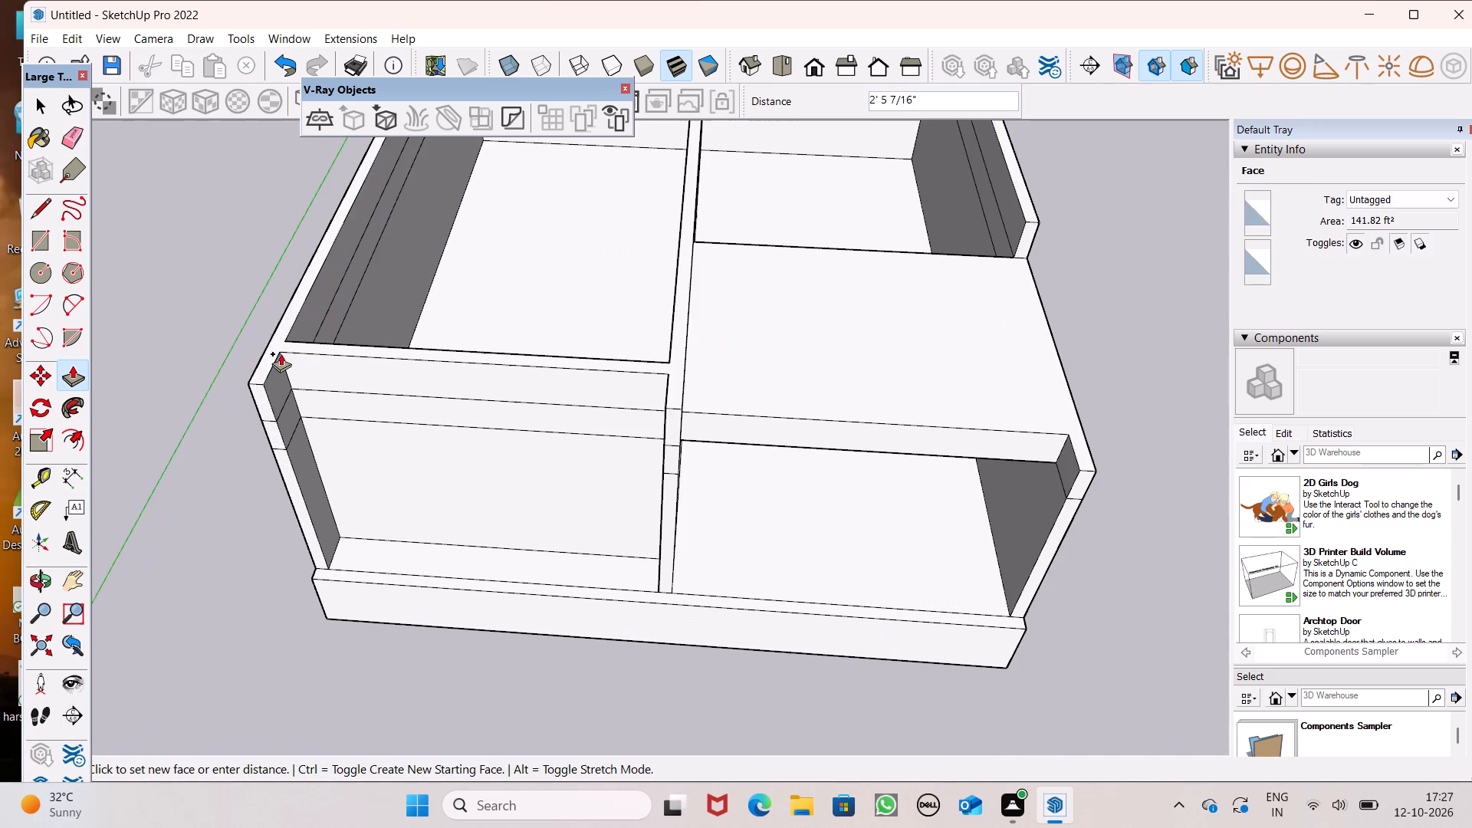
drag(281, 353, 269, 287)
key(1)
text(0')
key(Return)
Examine the raised walls and the area above the front-bay slab from several angles.
scroll(421, 323, down, 5)
middle_drag(558, 431, 510, 198)
middle_drag(734, 327, 683, 413)
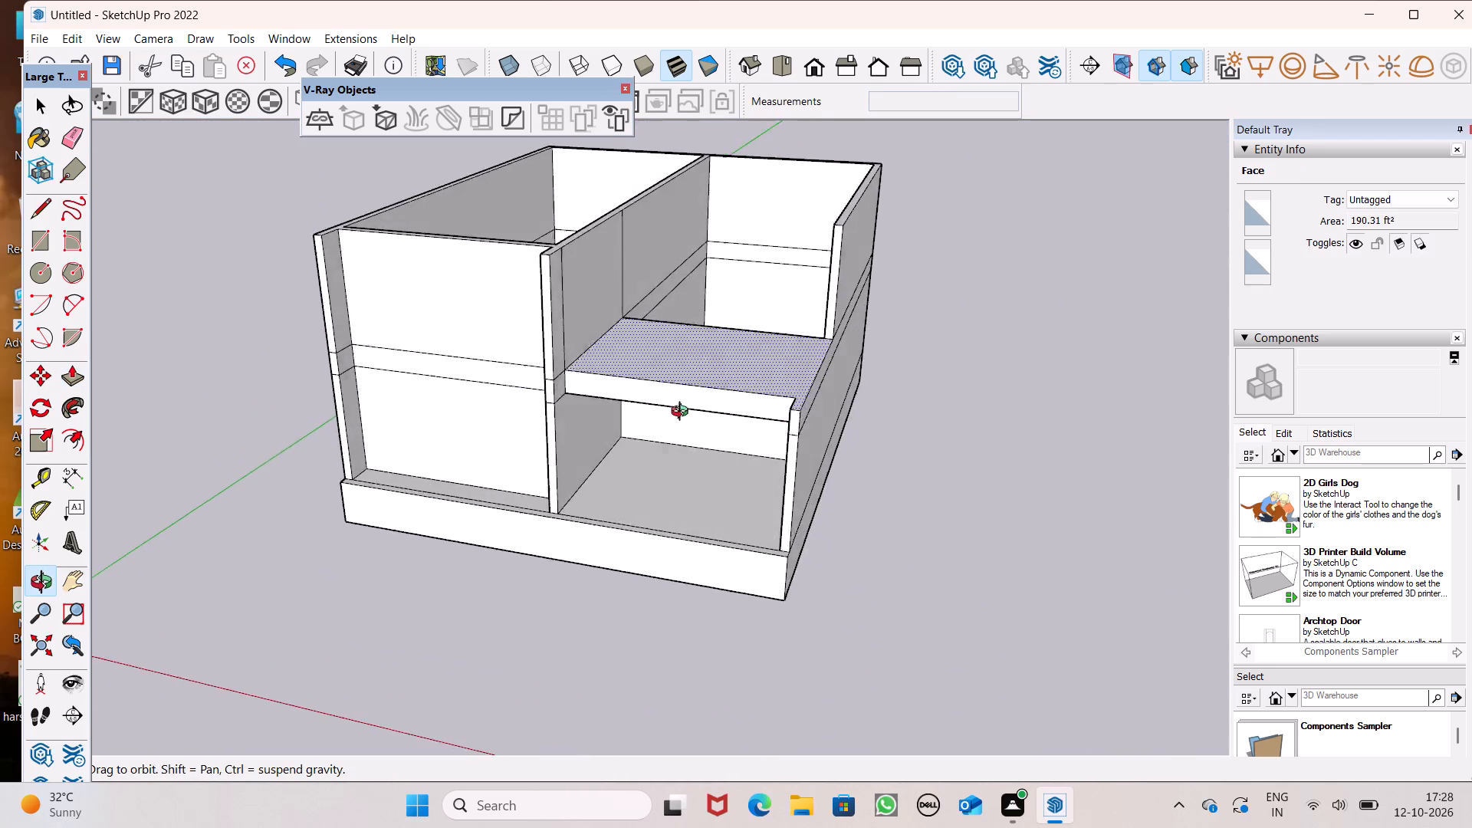
middle_drag(683, 413, 416, 554)
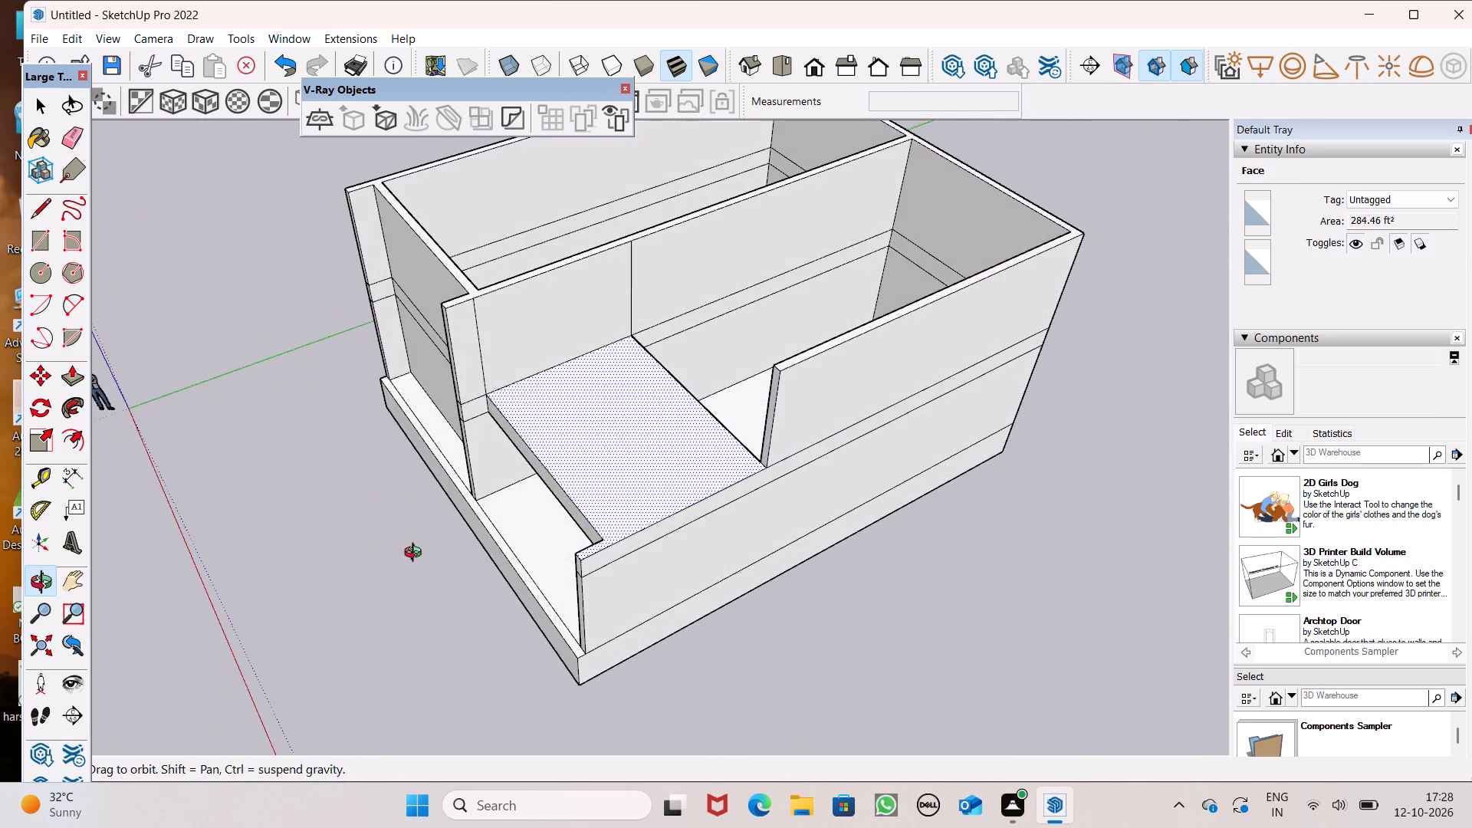
middle_drag(416, 554, 519, 462)
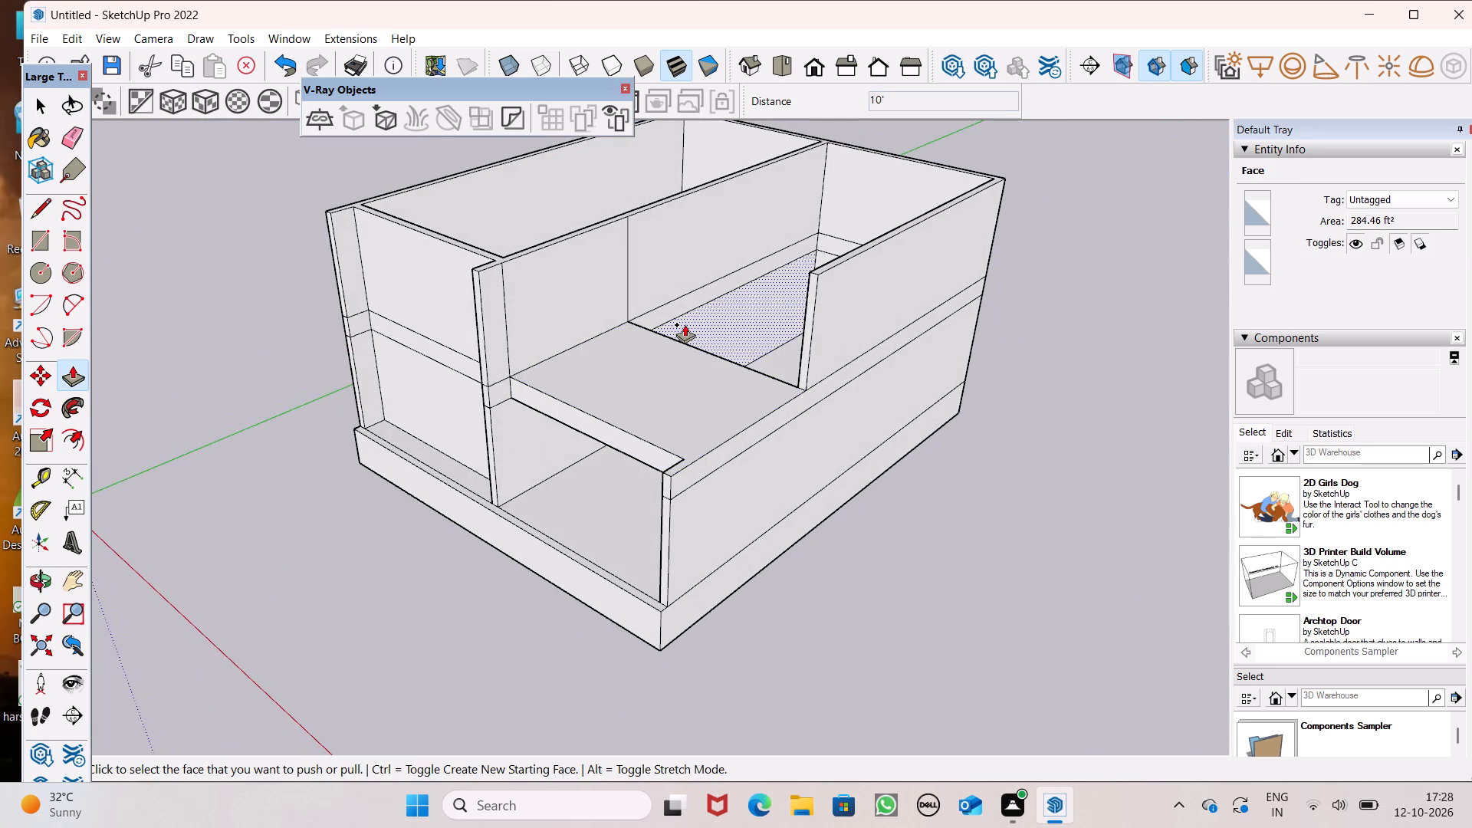
scroll(720, 366, down, 2)
middle_drag(859, 418, 1063, 530)
scroll(970, 356, up, 1)
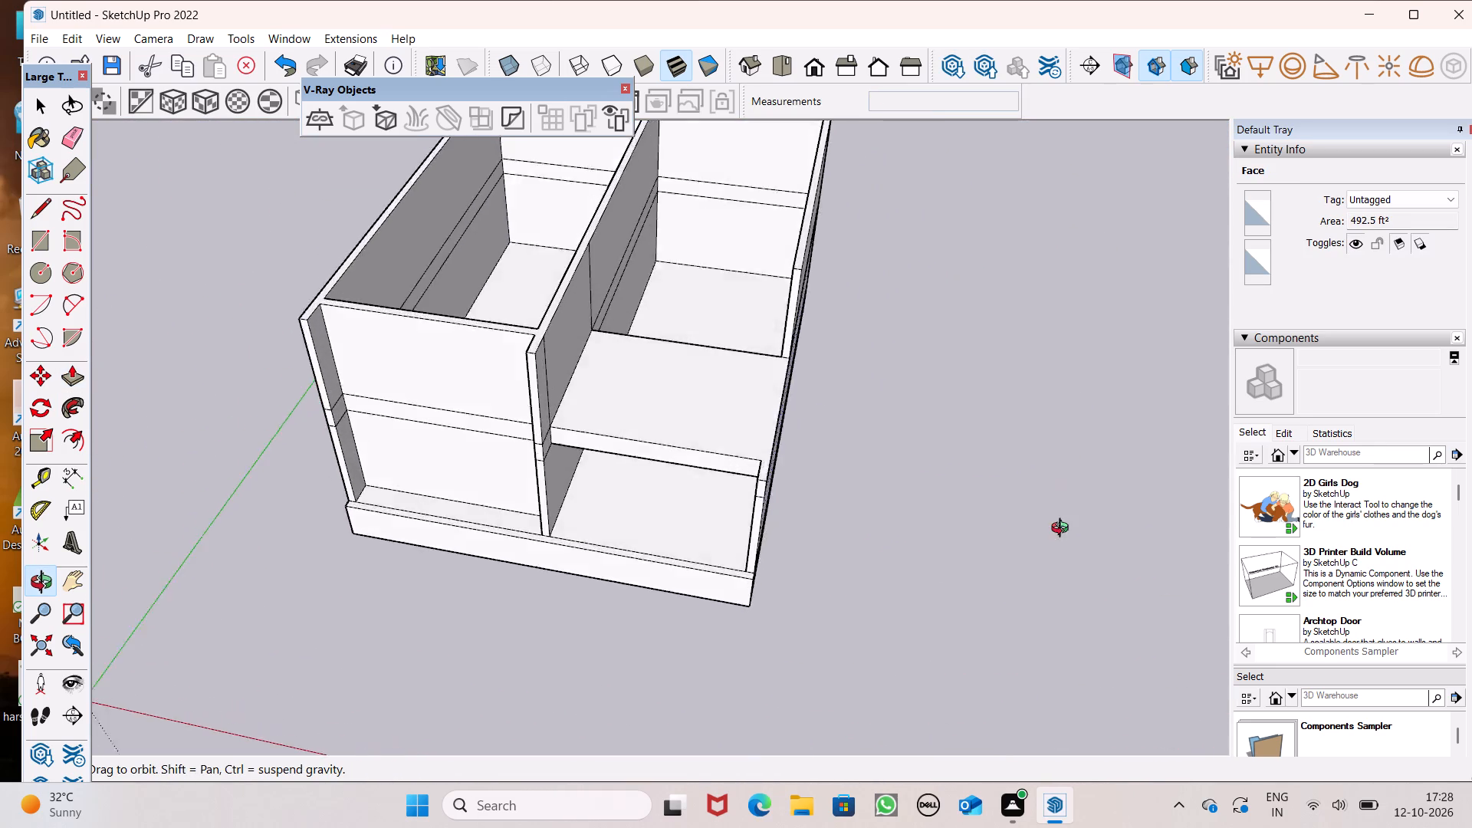
middle_drag(1063, 530, 686, 658)
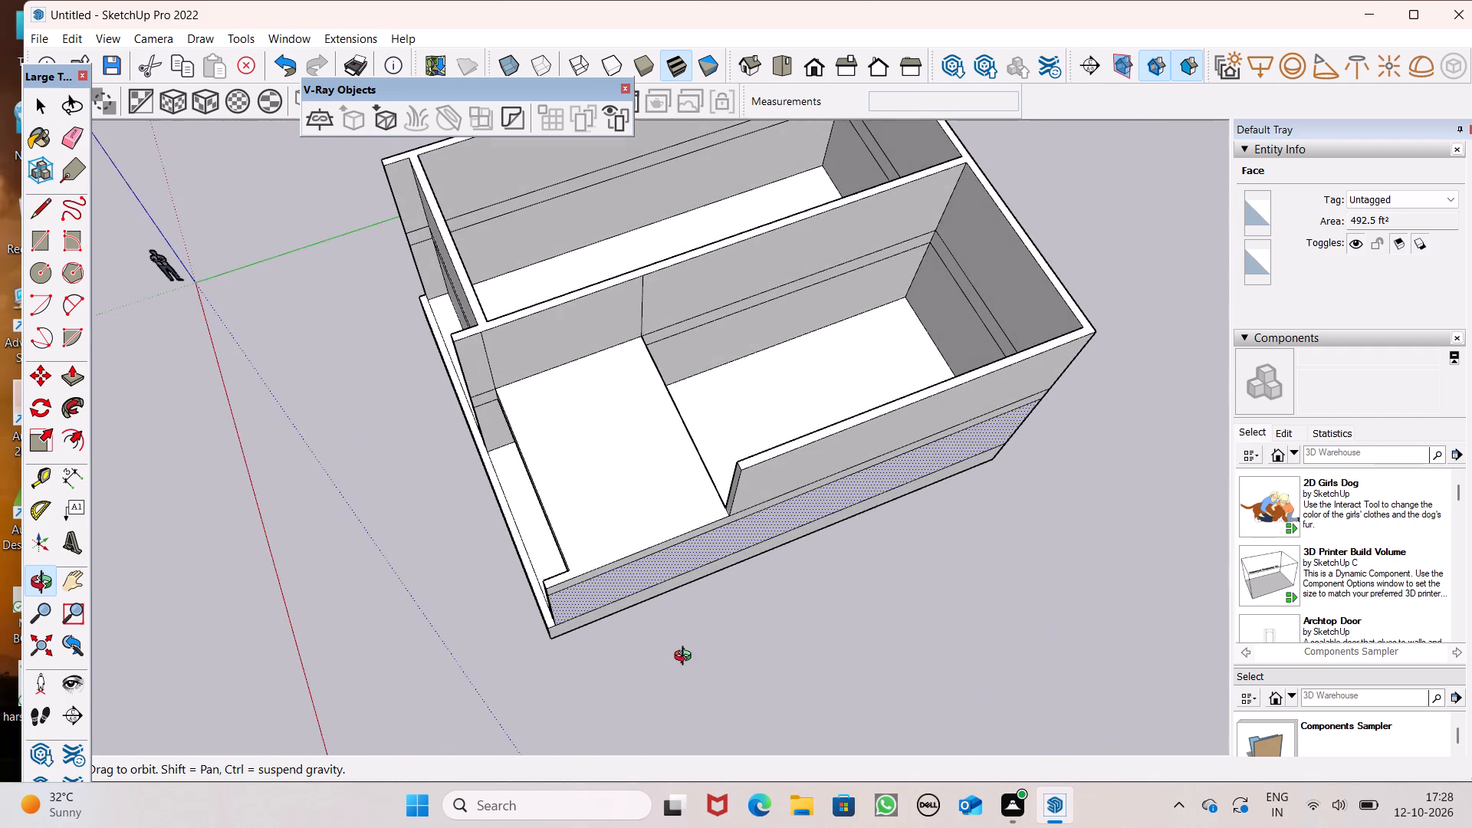
middle_drag(686, 658, 672, 650)
middle_drag(649, 484, 388, 493)
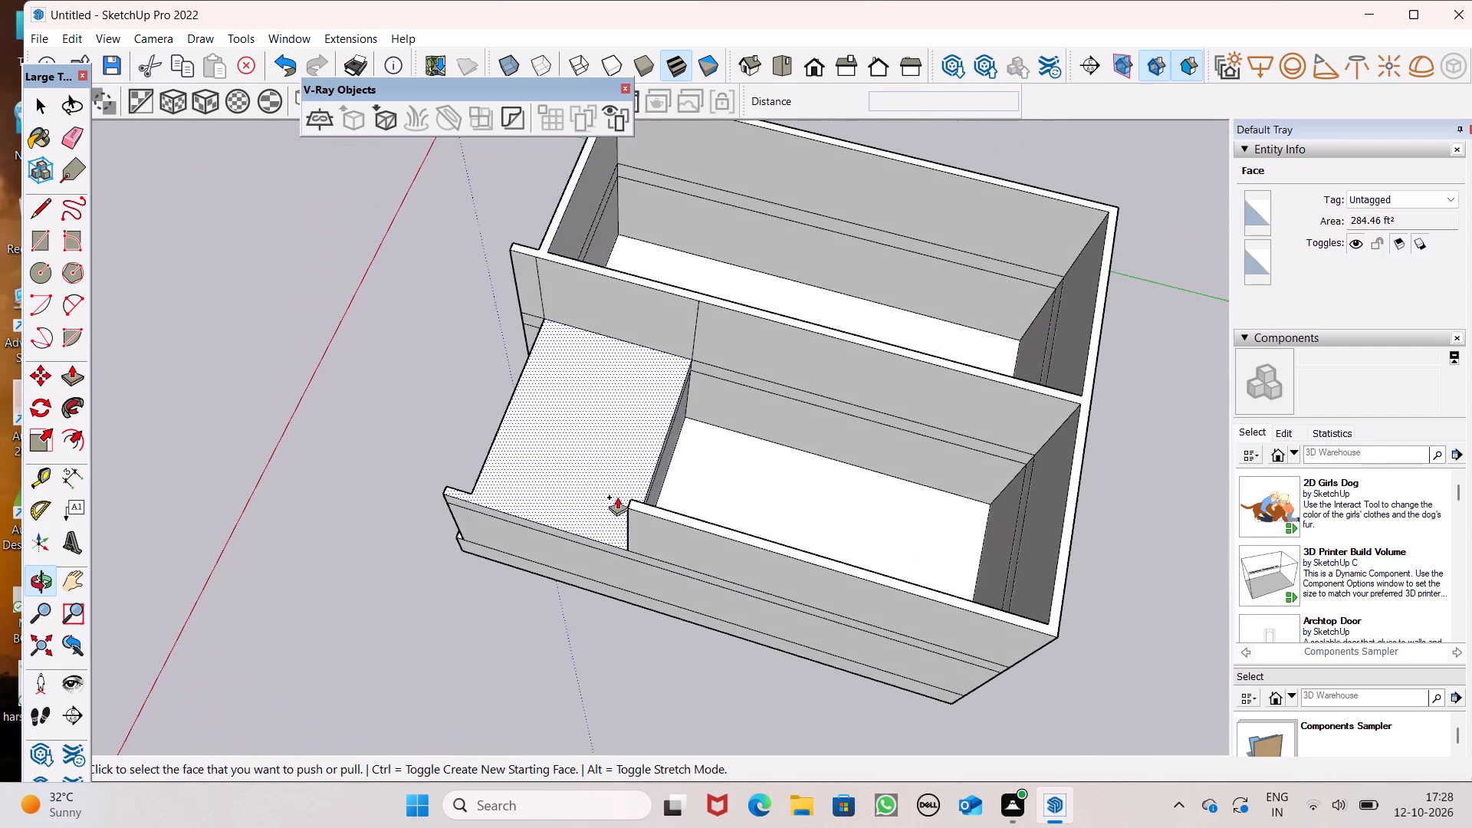
scroll(834, 434, up, 7)
middle_drag(743, 426, 782, 221)
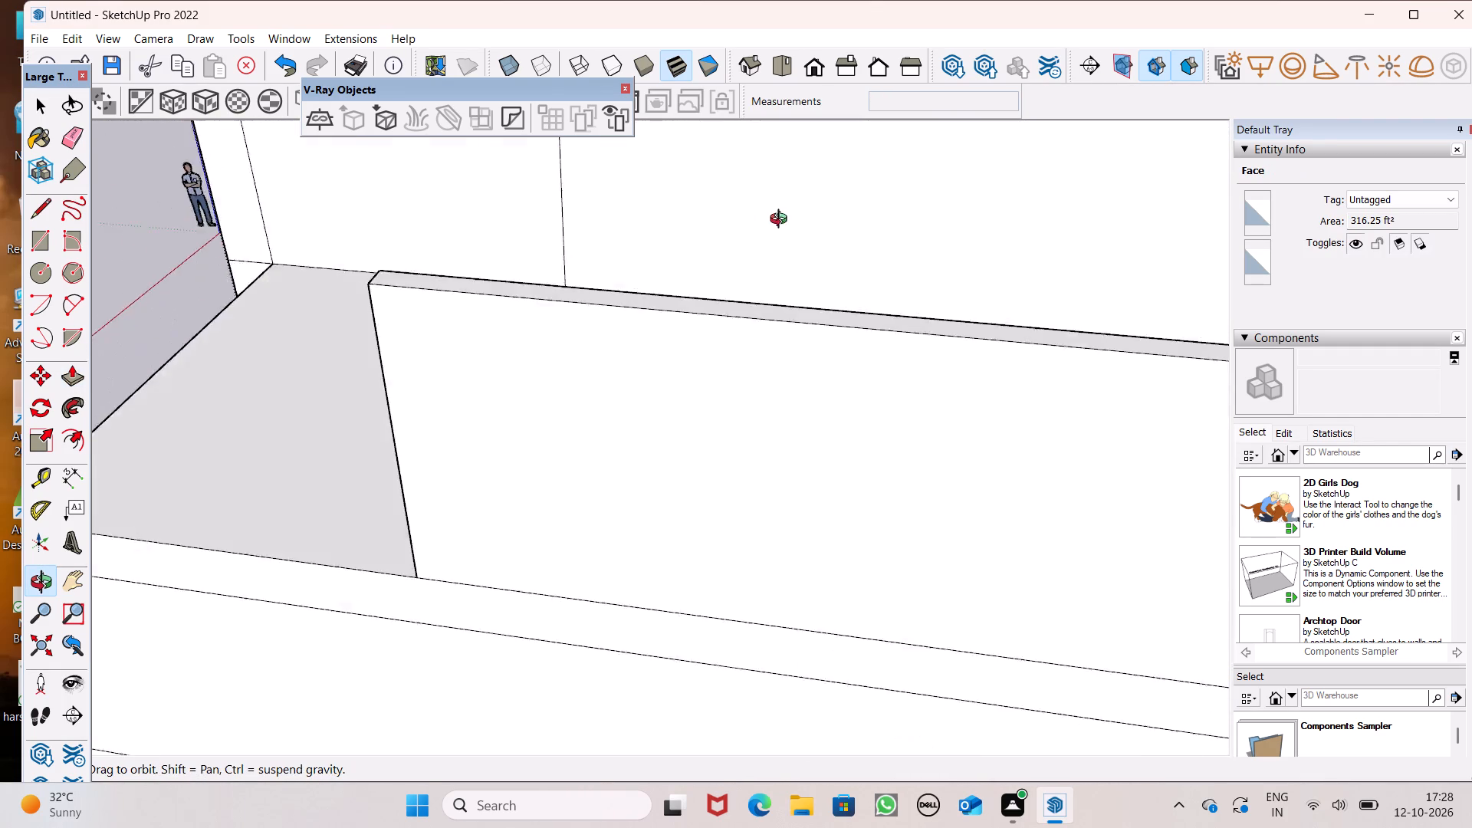
middle_drag(782, 221, 1066, 221)
scroll(740, 266, down, 6)
middle_drag(675, 404, 899, 263)
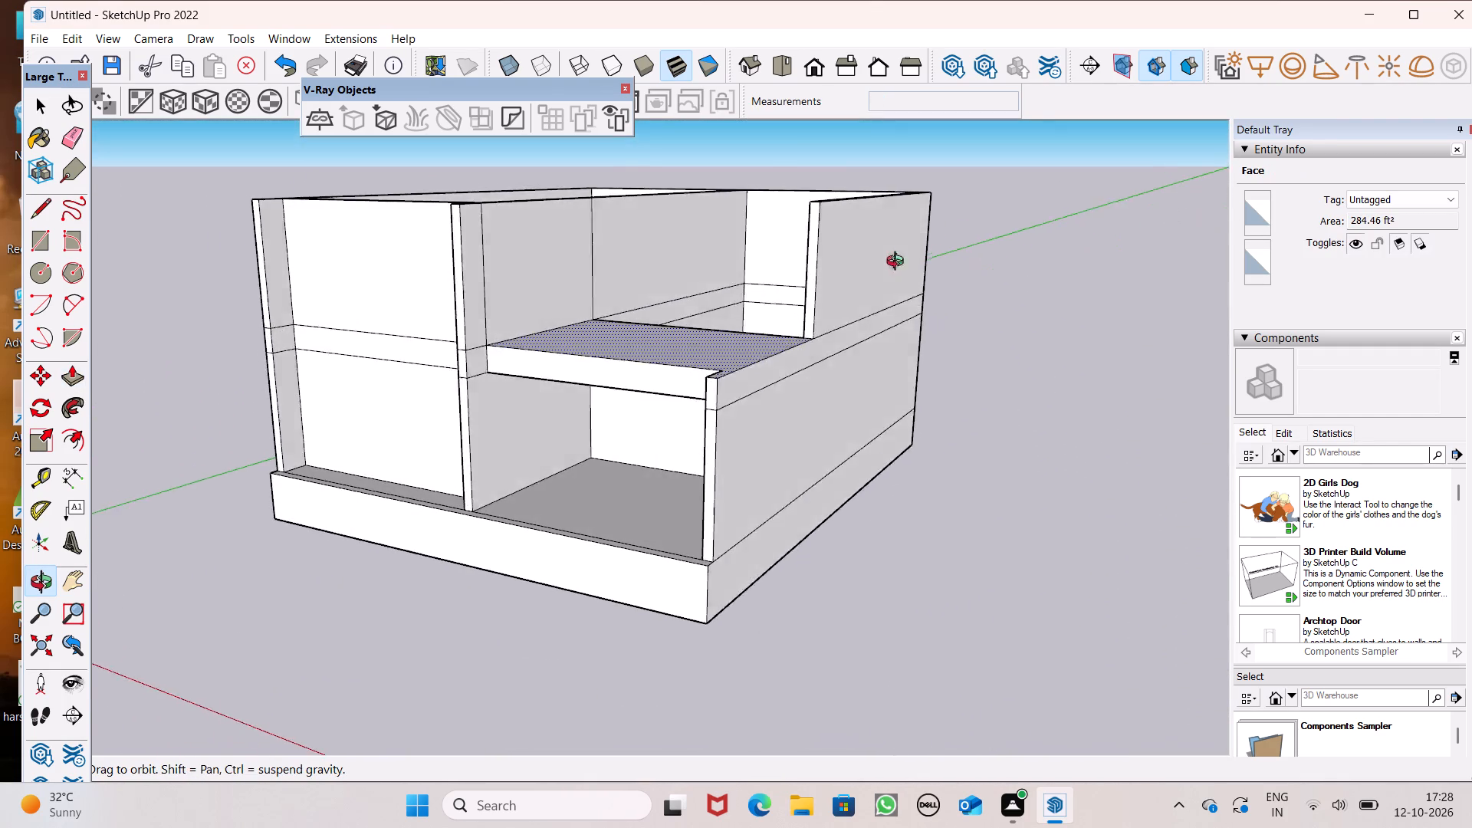
middle_drag(899, 263, 958, 287)
scroll(802, 269, up, 1)
middle_drag(802, 269, 856, 306)
scroll(834, 296, up, 1)
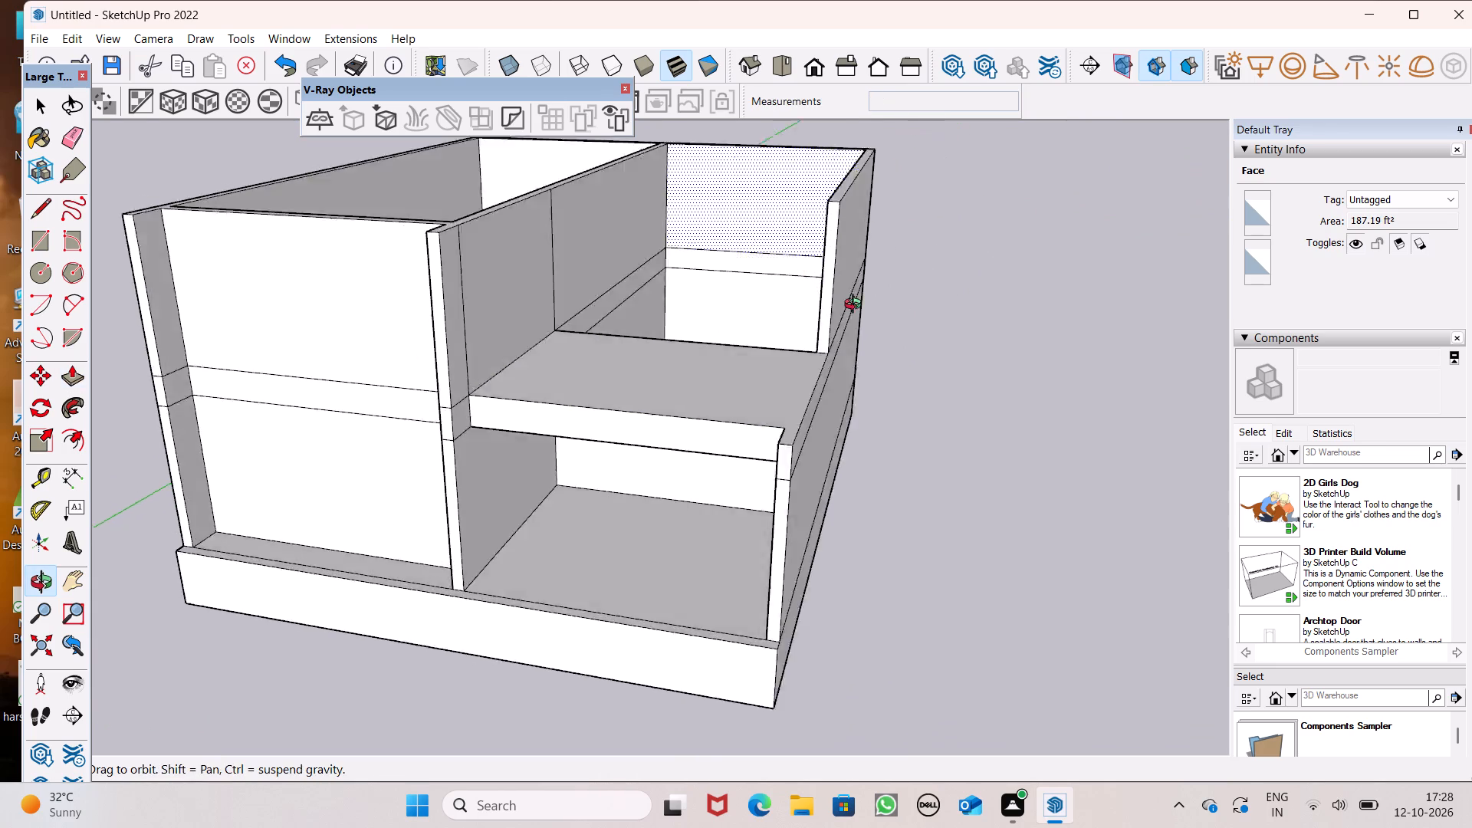
middle_drag(856, 306, 882, 333)
Undo the 10' wall extrusion, the wall-top line edits and the front-bay slab.
key(ctrl+z)
key(ctrl+z)
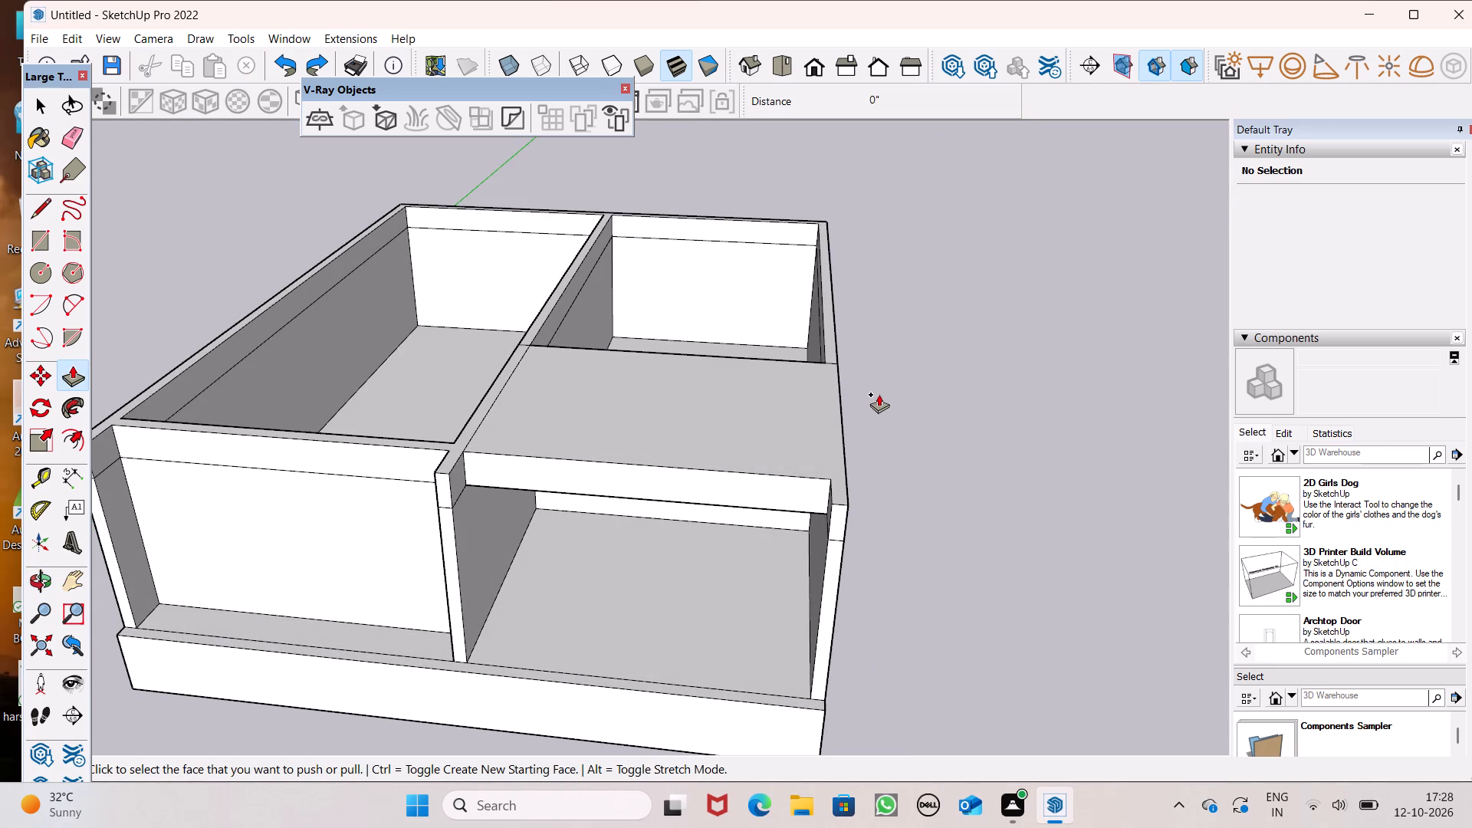
key(ctrl+z)
key(ctrl+z)
key(ctrl+z)
key(ctrl+z)
key(ctrl+z)
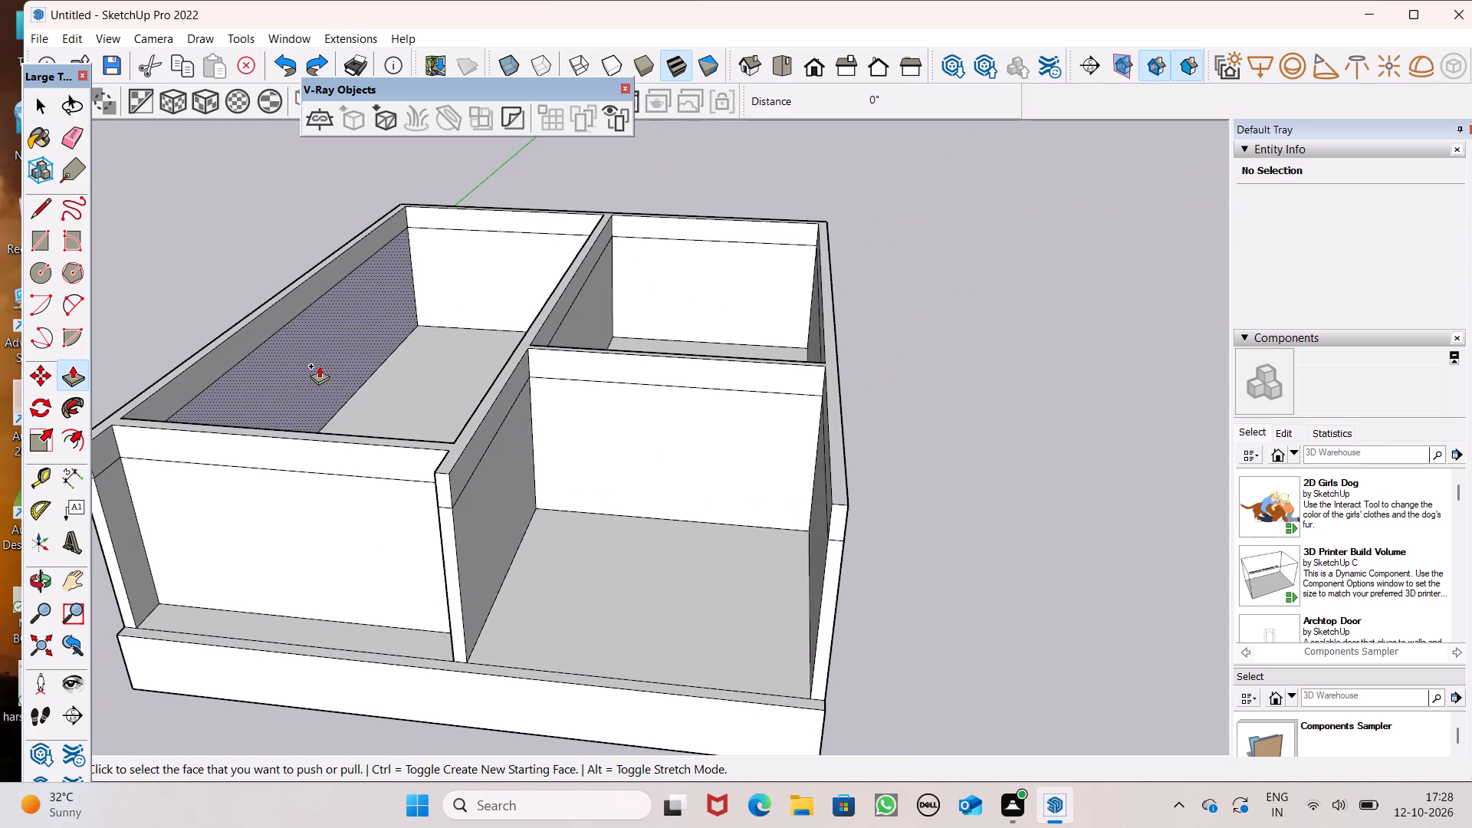
Extrude the joined wall-top face, including the central partition and front-bay rear wall, upward by 10'.
scroll(457, 350, up, 4)
drag(539, 410, 529, 351)
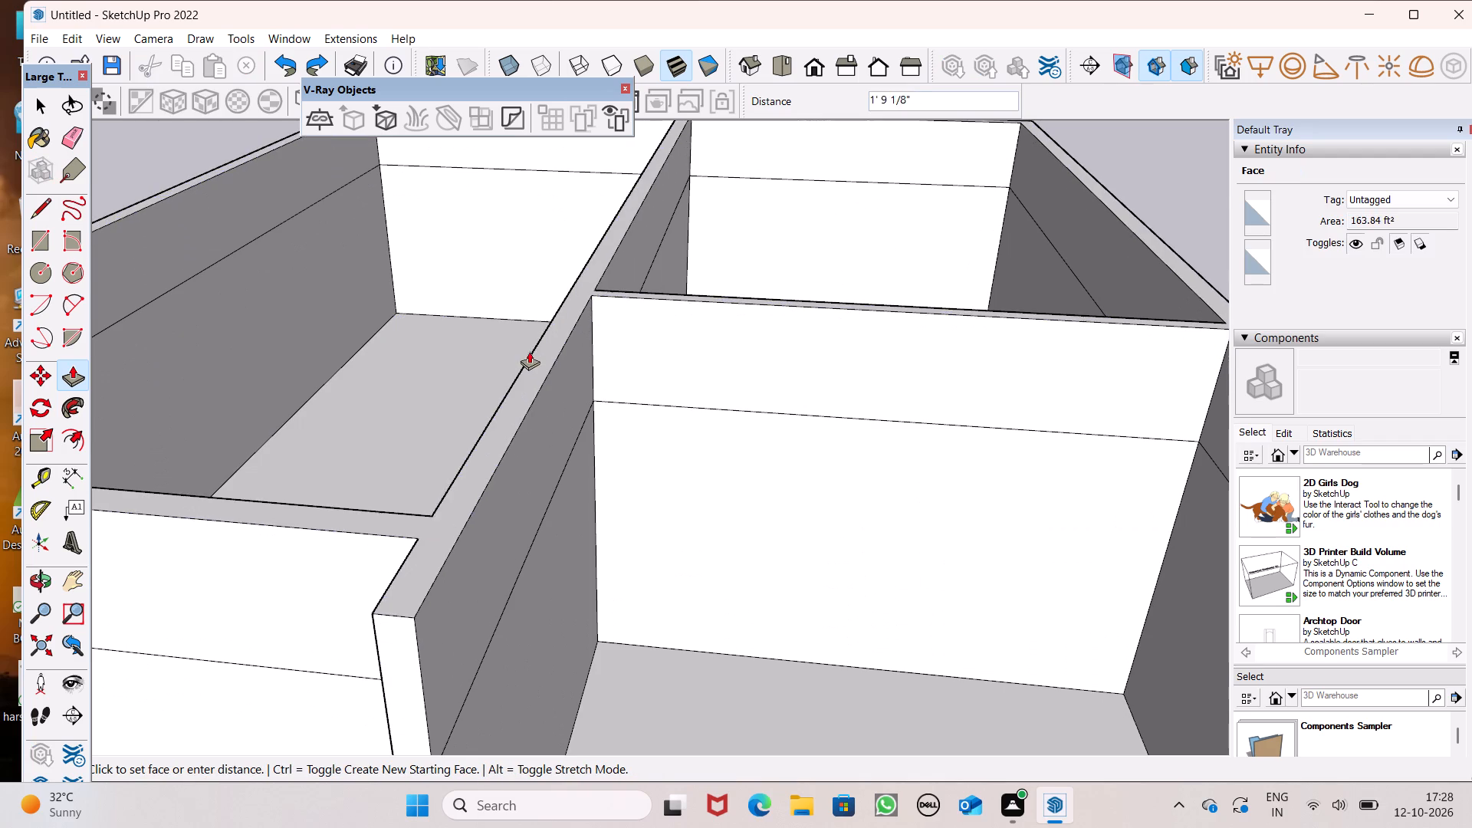
drag(529, 351, 523, 331)
key(1)
text(0')
key(Return)
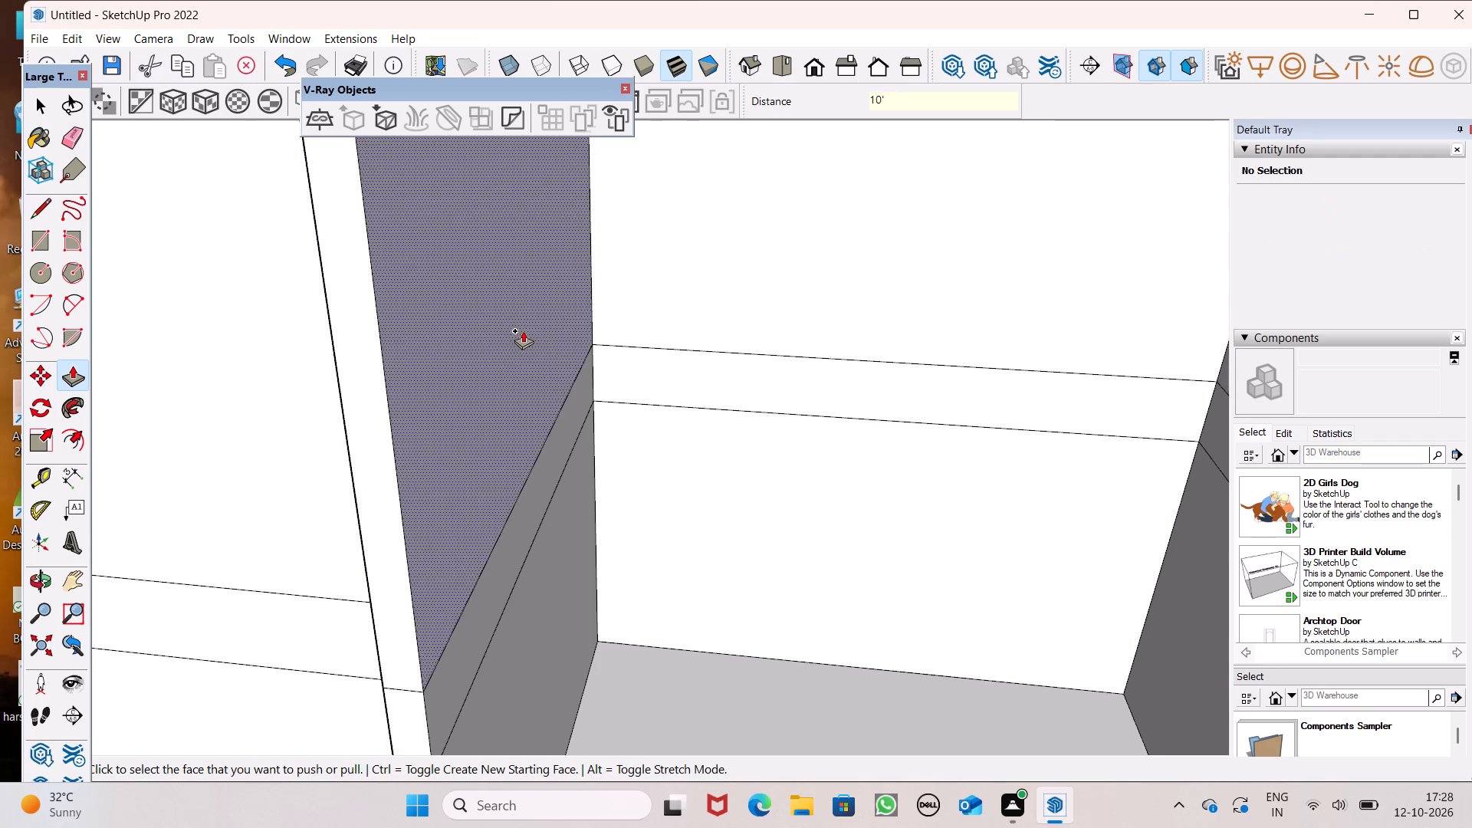
Pull the band face on the front bay's rear wall forward about 14' 1/4" to form a slab.
scroll(531, 353, down, 6)
scroll(815, 303, up, 1)
scroll(815, 314, down, 5)
middle_drag(815, 340, 815, 320)
scroll(804, 332, up, 2)
drag(740, 350, 588, 437)
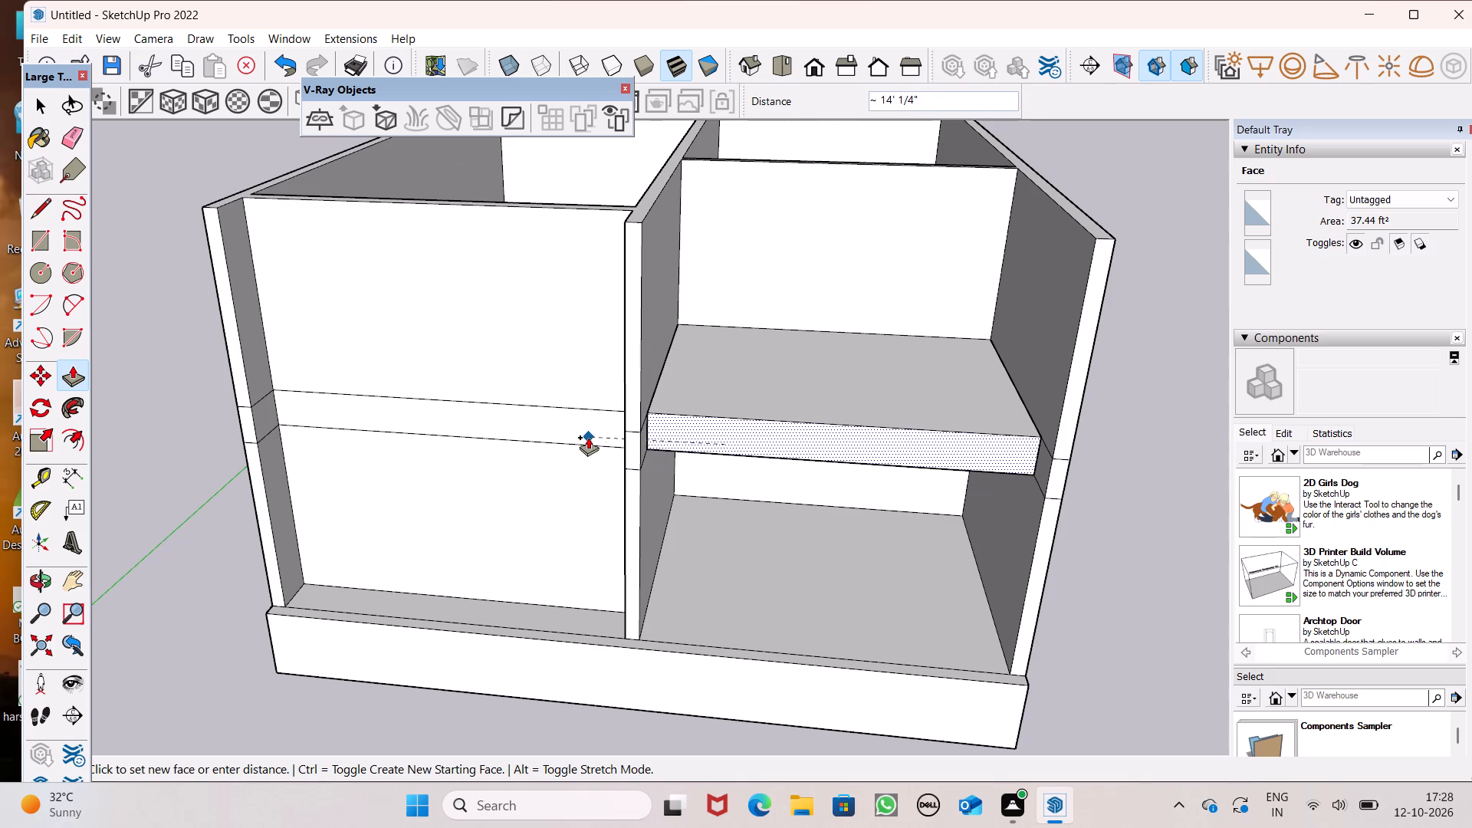
drag(588, 437, 582, 434)
Examine the front-bay slab, its junctions with the walls and the two-storey walls from above and from the front.
scroll(560, 335, down, 4)
middle_drag(629, 462, 642, 526)
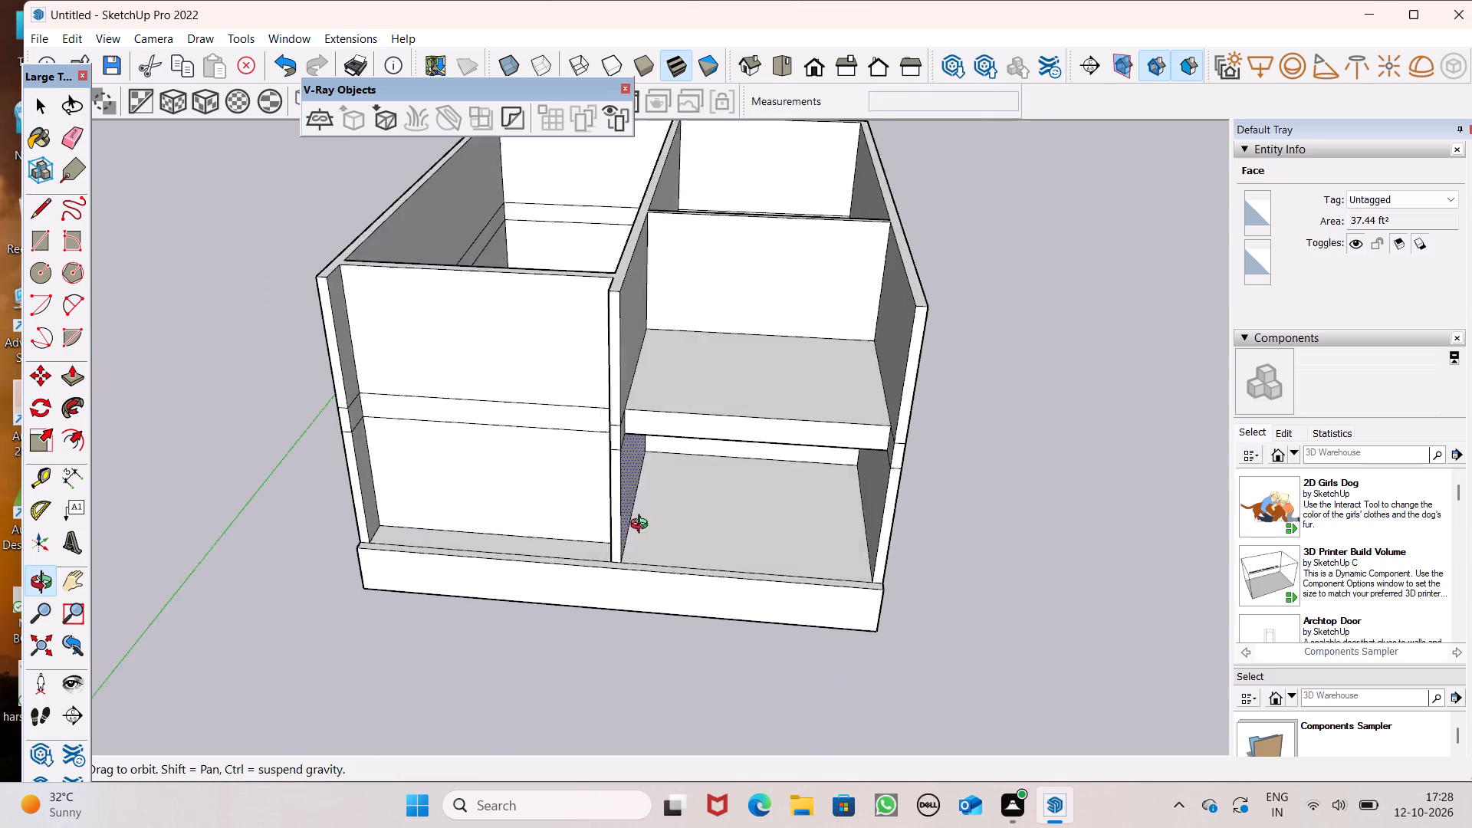
middle_drag(642, 526, 659, 703)
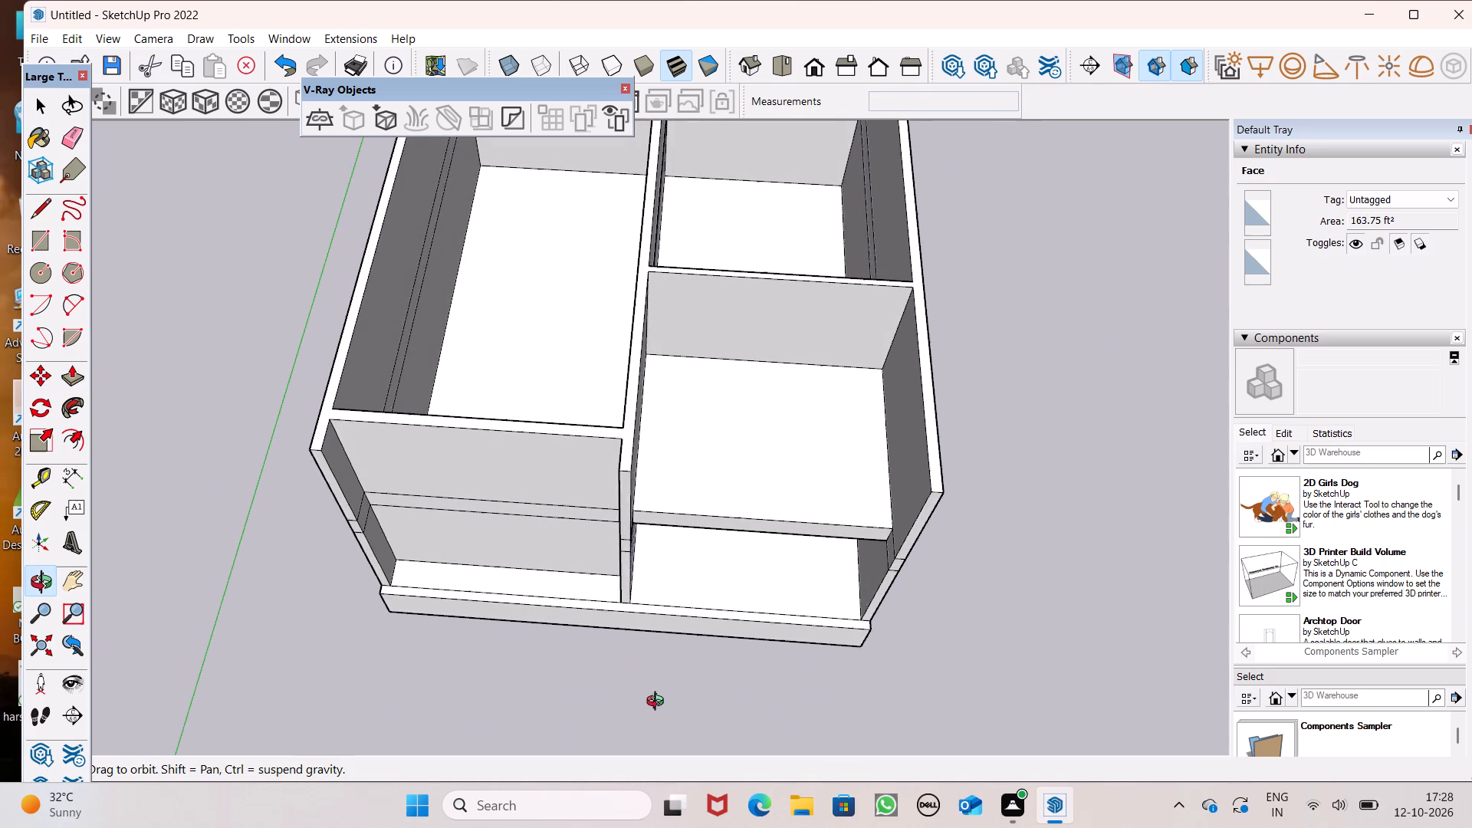
middle_drag(659, 703, 658, 703)
scroll(598, 540, up, 8)
scroll(697, 540, up, 1)
middle_drag(697, 540, 554, 563)
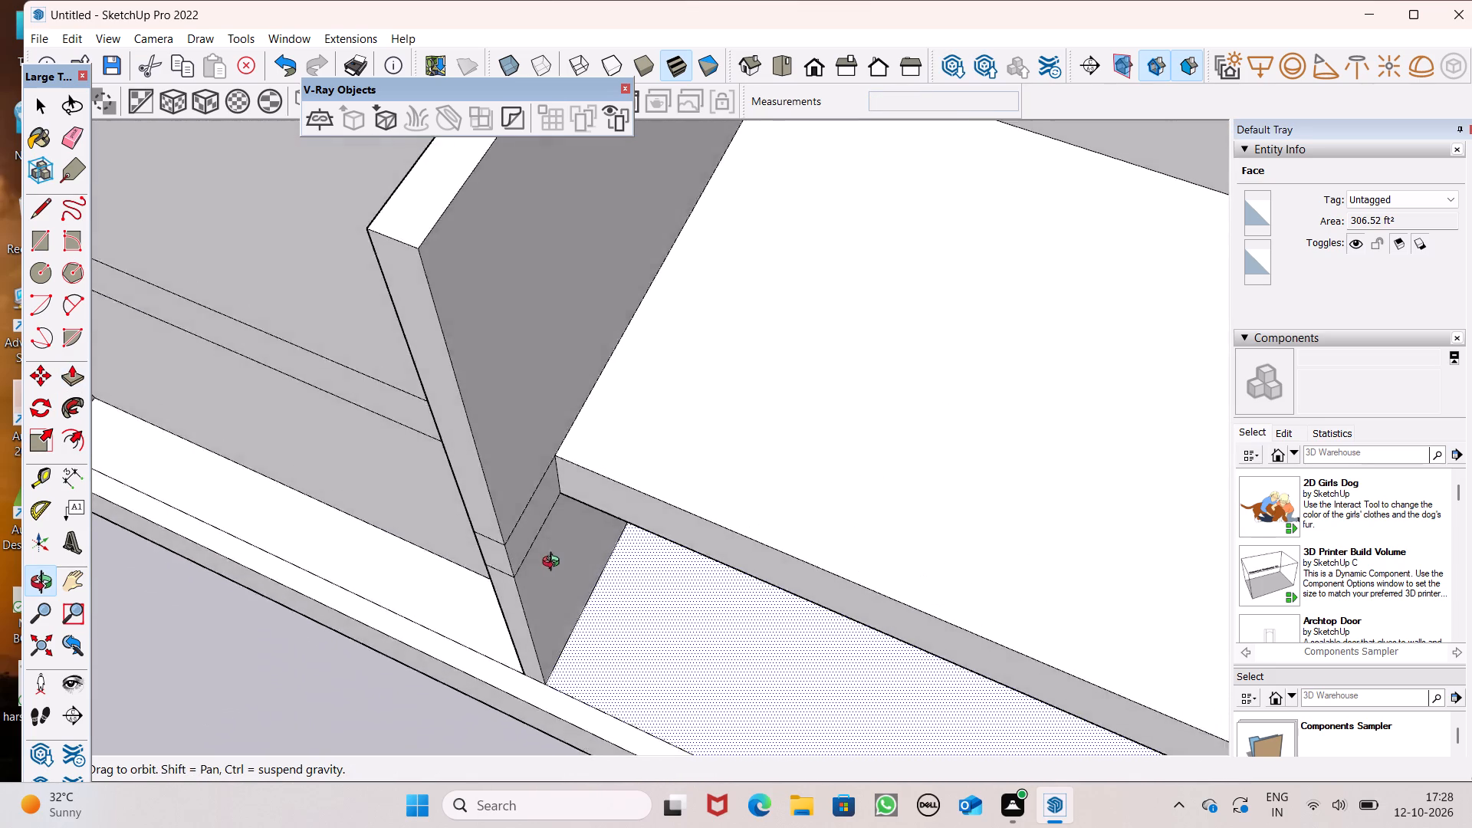
middle_drag(554, 563, 637, 524)
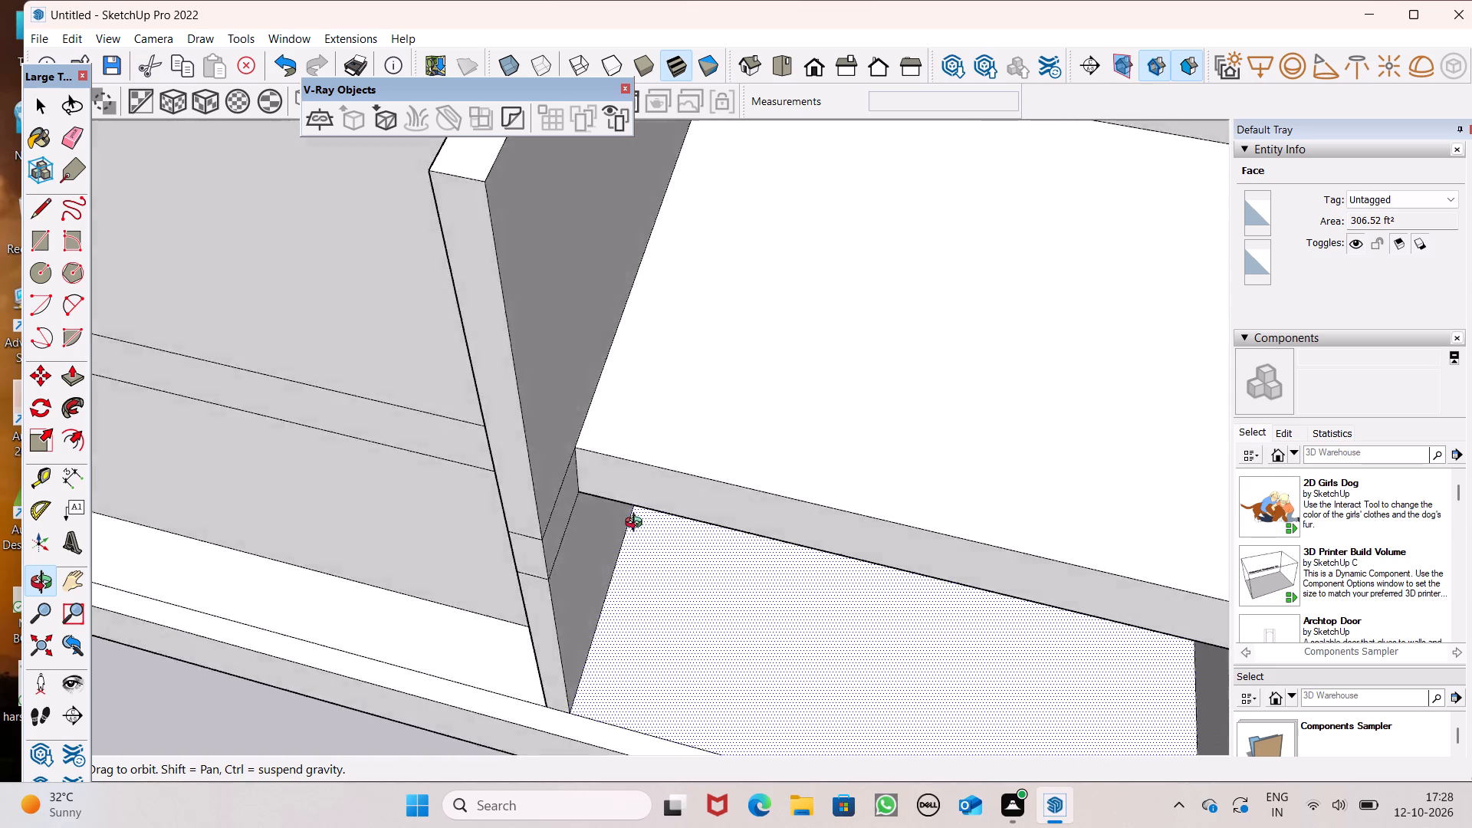
middle_drag(637, 524, 741, 495)
scroll(856, 288, down, 3)
scroll(856, 288, up, 1)
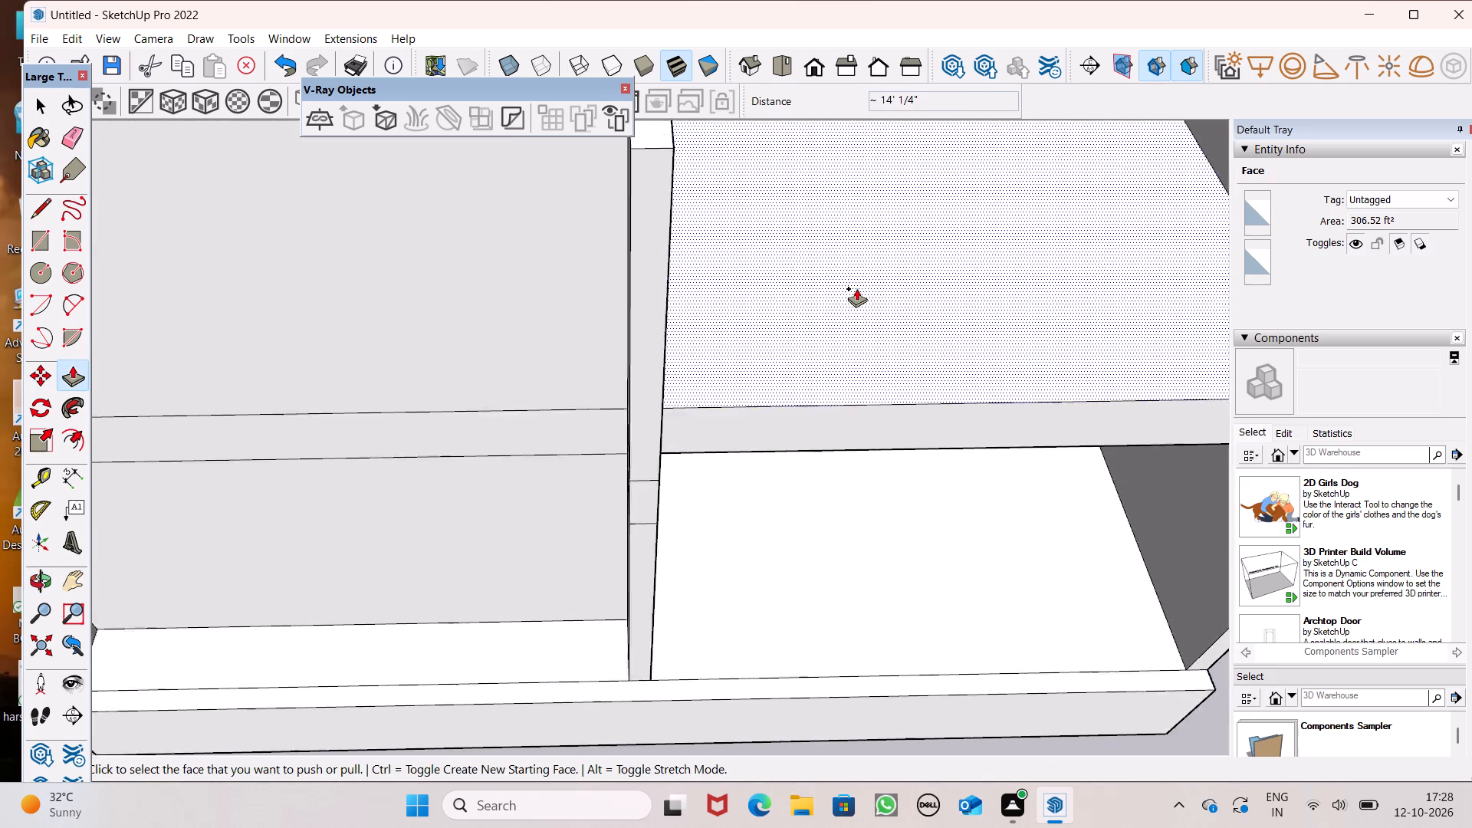
scroll(856, 296, down, 1)
middle_drag(852, 389, 744, 340)
scroll(789, 376, down, 3)
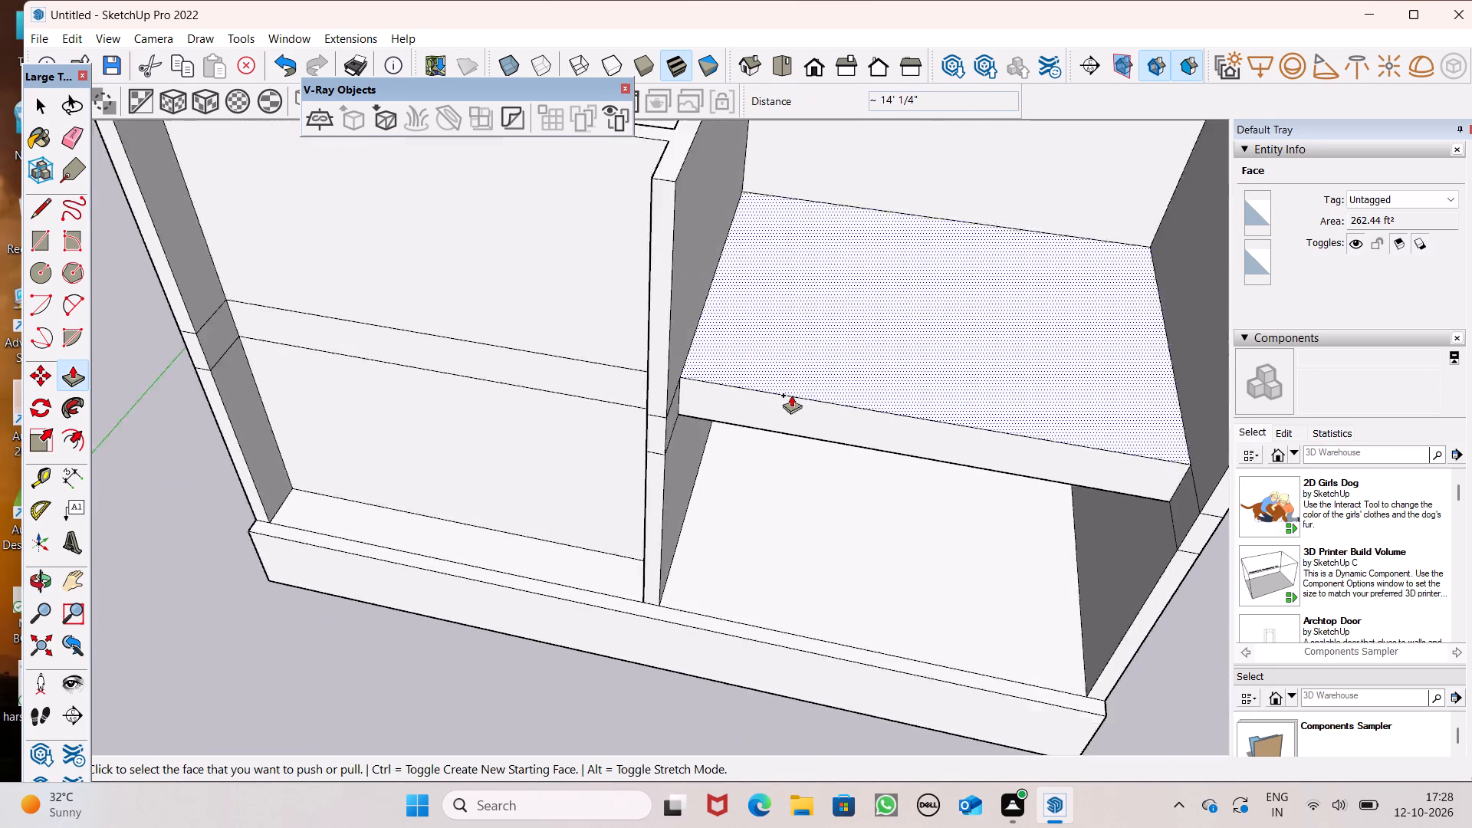
scroll(791, 395, down, 6)
middle_drag(777, 409, 546, 402)
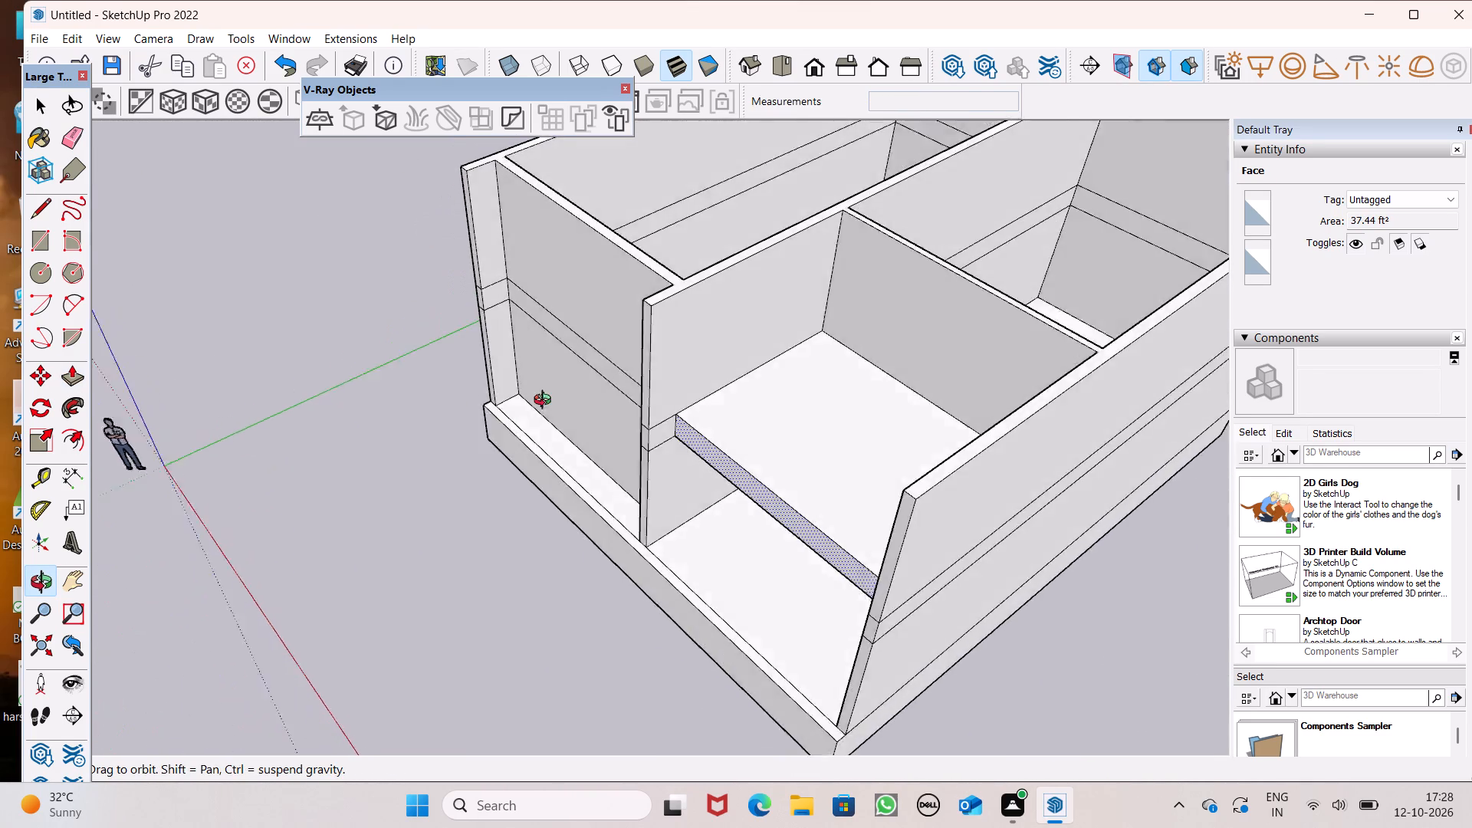
middle_drag(546, 402, 738, 243)
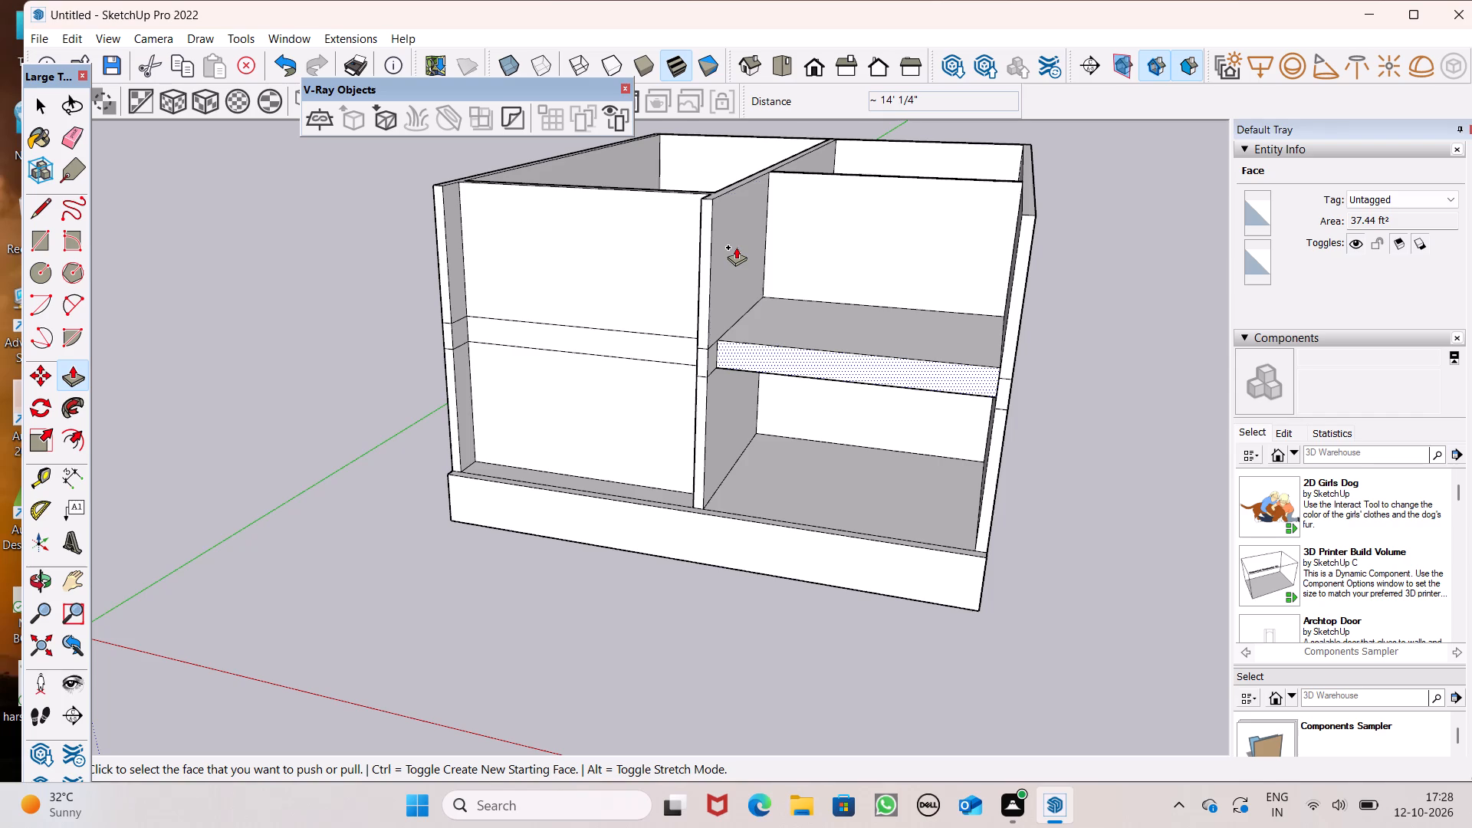
scroll(848, 372, down, 1)
middle_drag(850, 412, 886, 304)
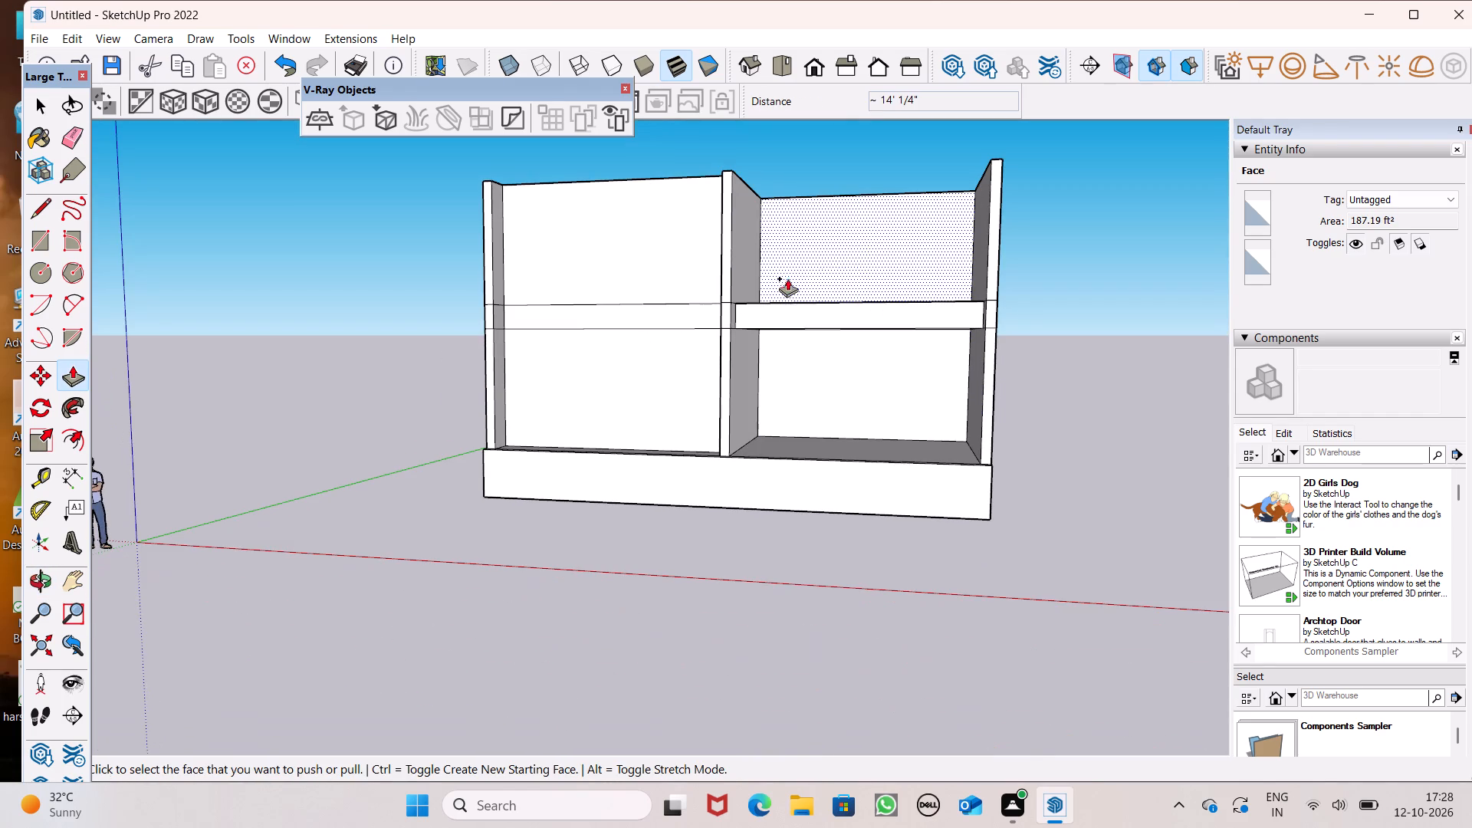
middle_drag(859, 261, 896, 358)
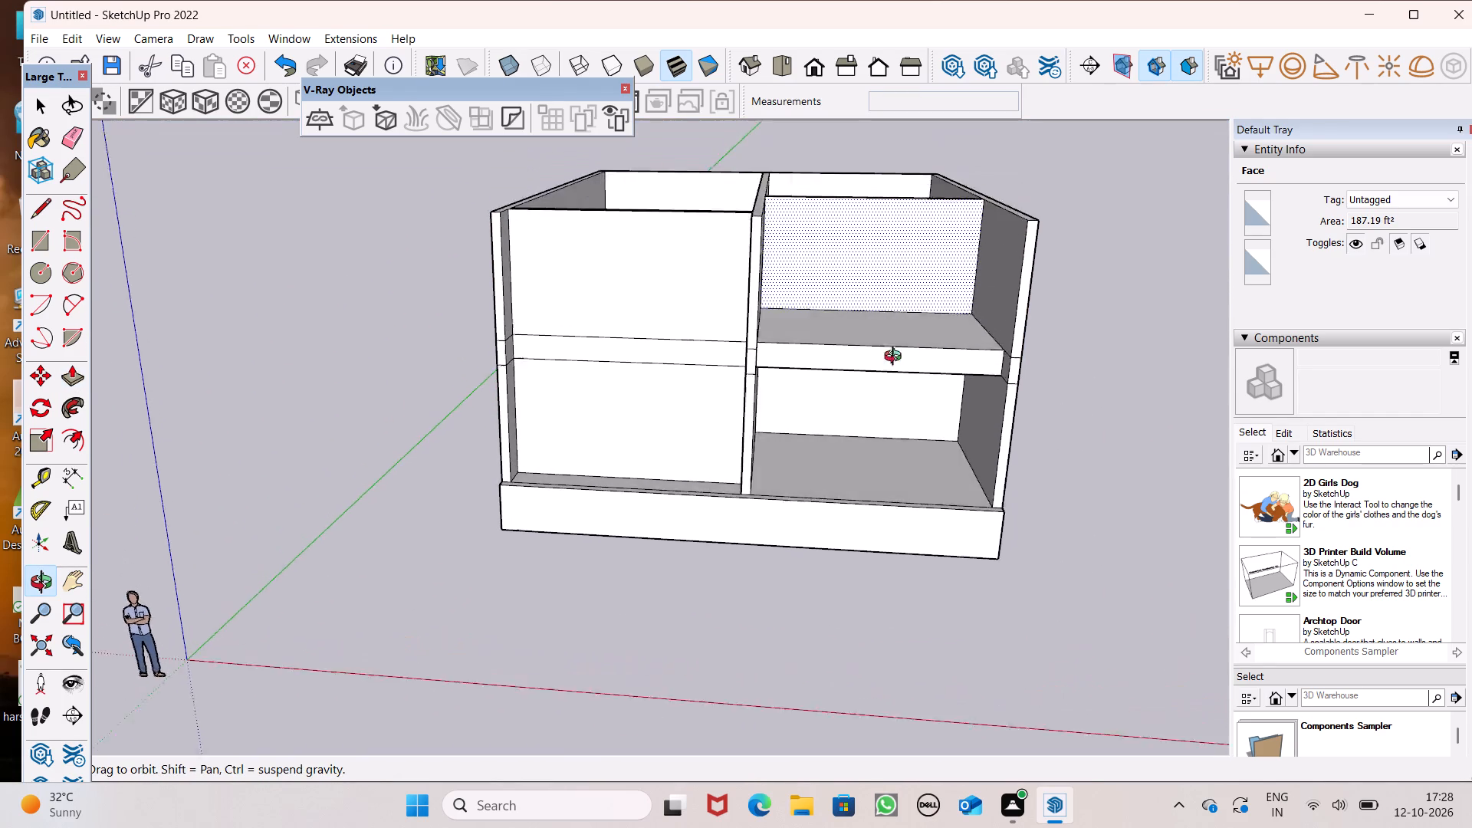
middle_drag(896, 358, 872, 525)
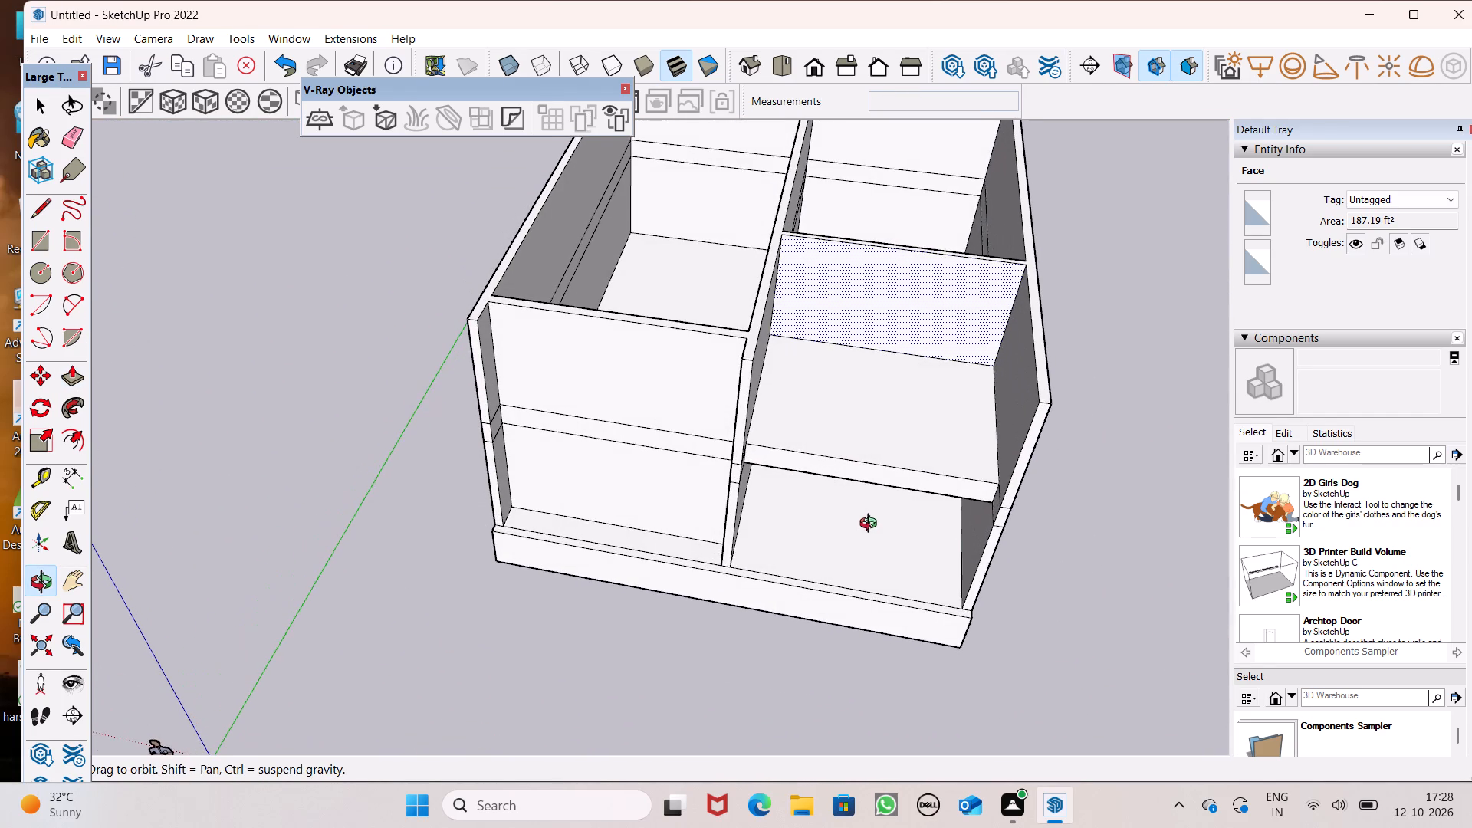
middle_drag(872, 525, 883, 513)
scroll(799, 374, up, 1)
scroll(799, 374, down, 1)
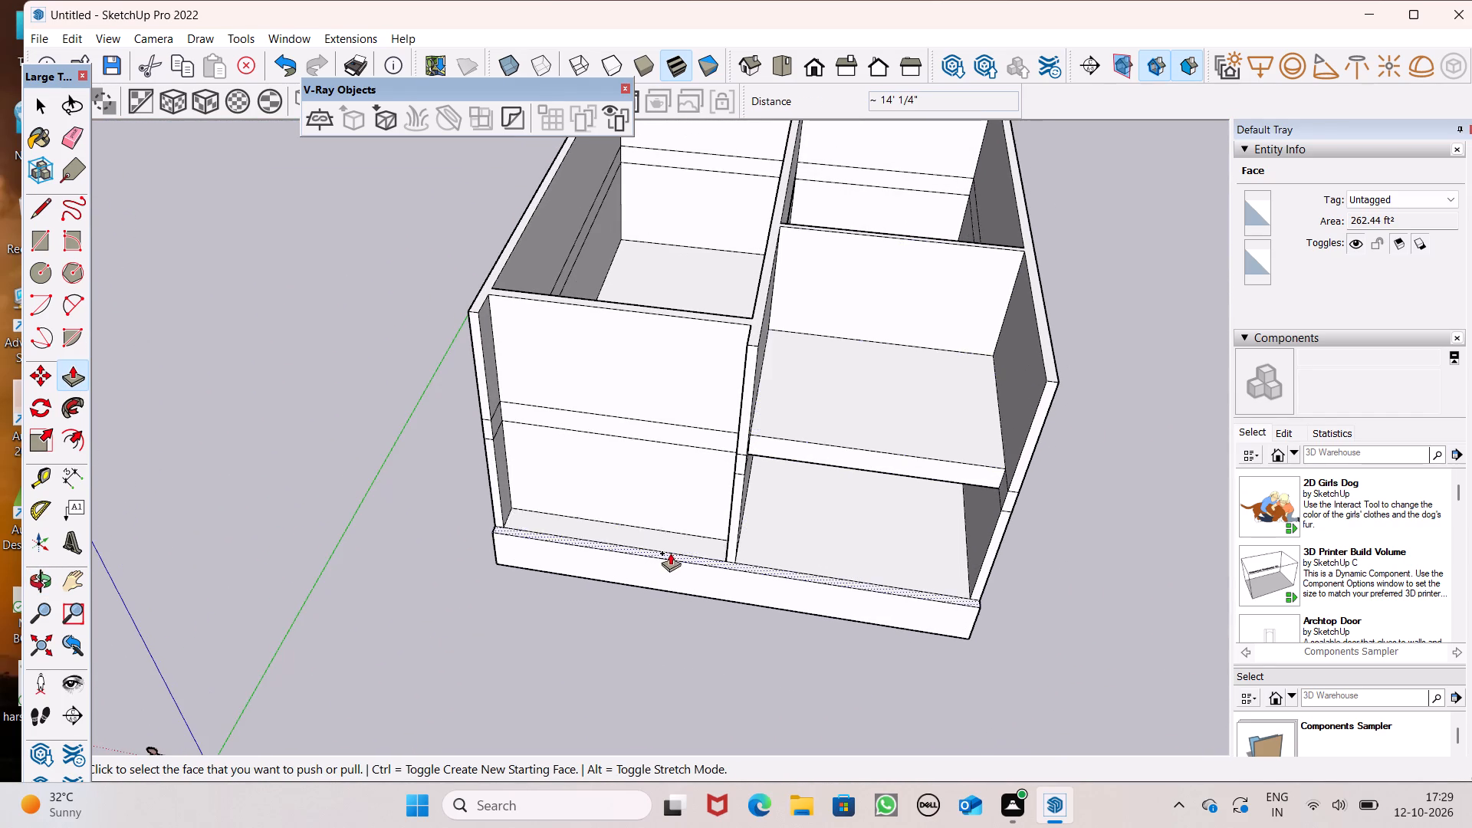
Push the lower, band and upper front end faces of the long room's outer side wall back about 2' 4 1/4", flush with its front wall.
scroll(669, 553, up, 5)
scroll(701, 456, down, 1)
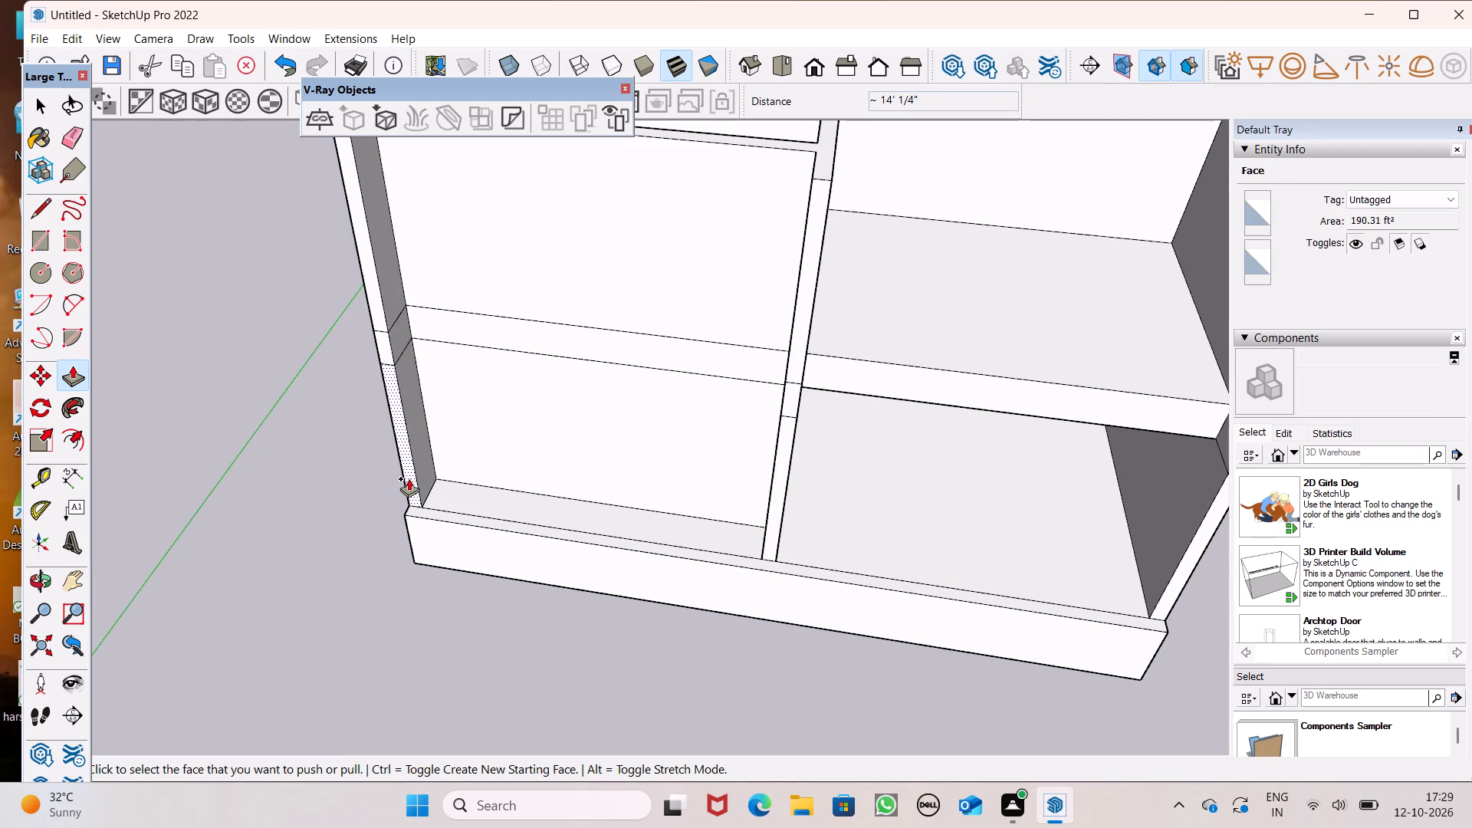
drag(409, 478, 434, 436)
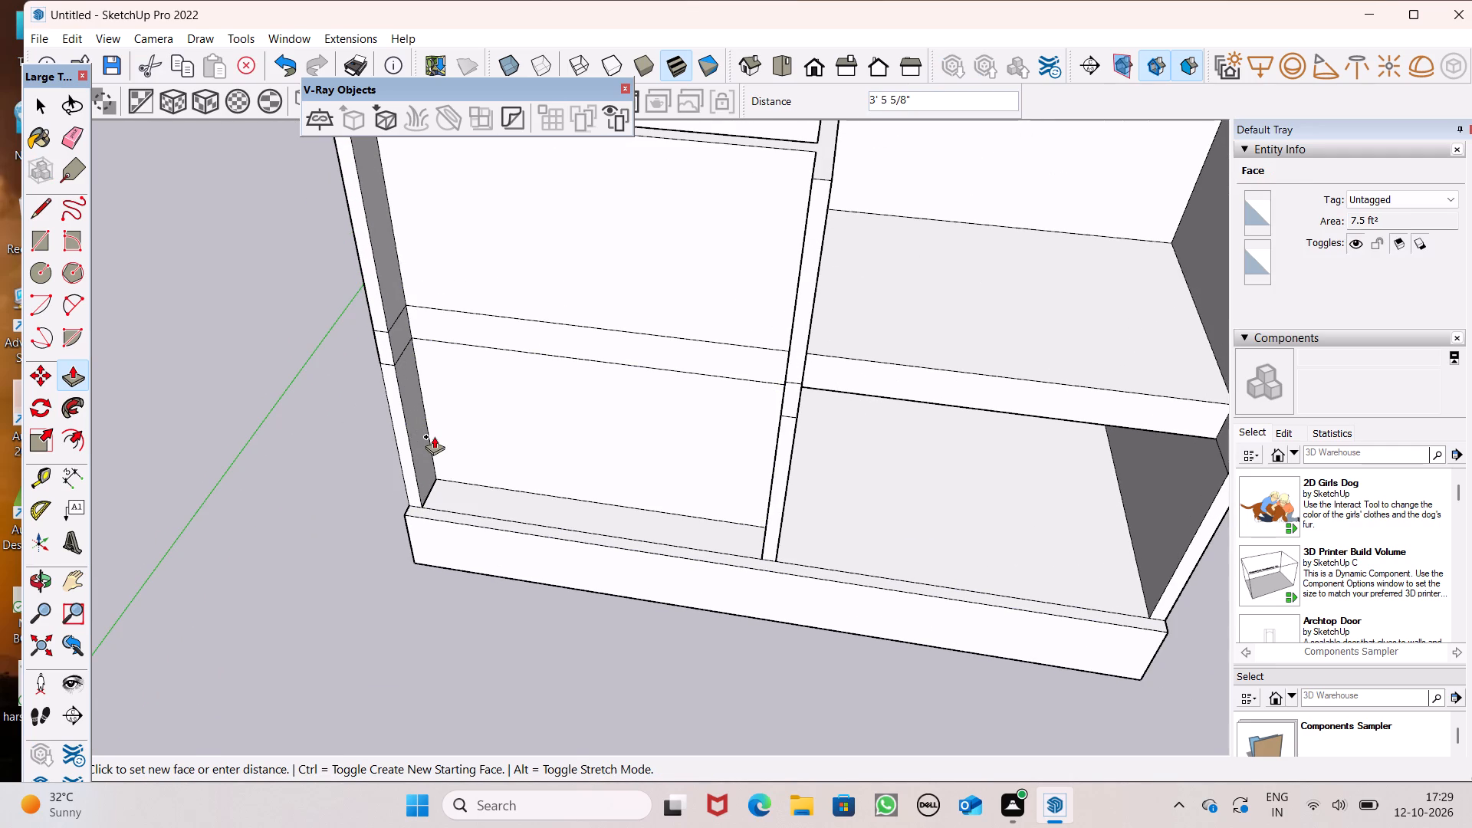
drag(434, 436, 432, 448)
scroll(606, 409, down, 5)
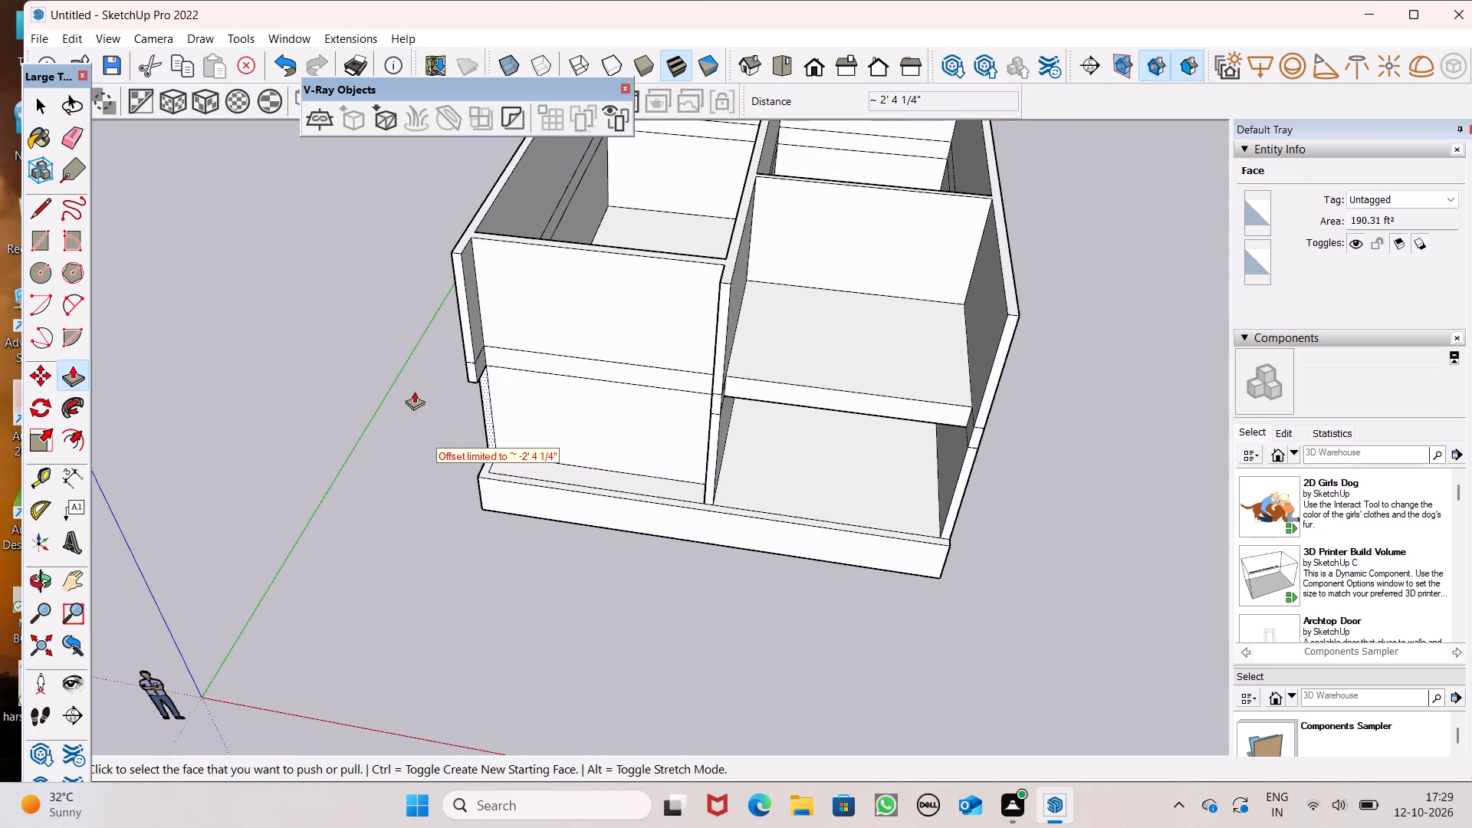
scroll(435, 347, up, 1)
drag(475, 370, 499, 369)
drag(468, 336, 500, 319)
scroll(527, 358, down, 1)
scroll(711, 333, up, 4)
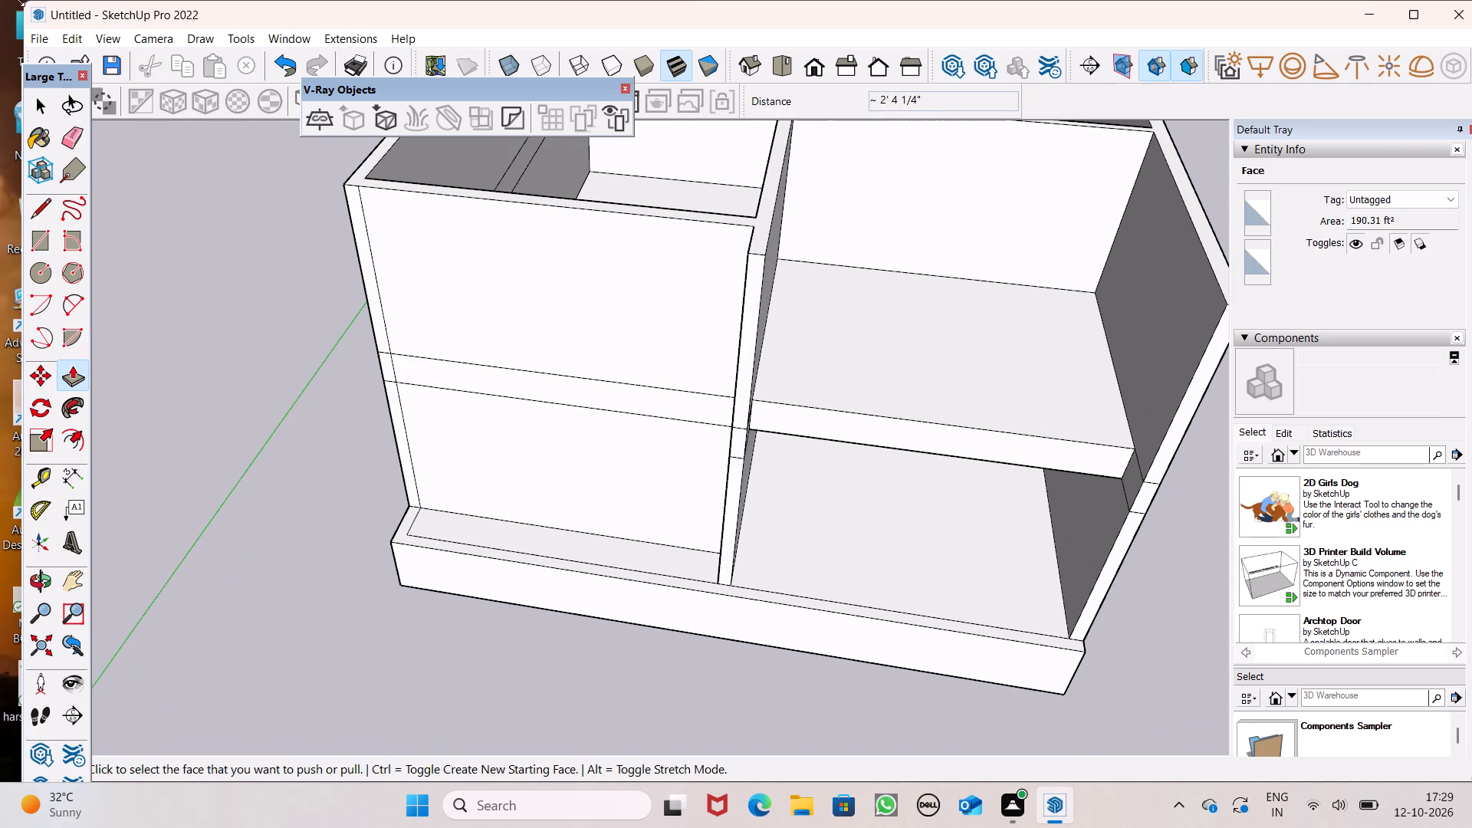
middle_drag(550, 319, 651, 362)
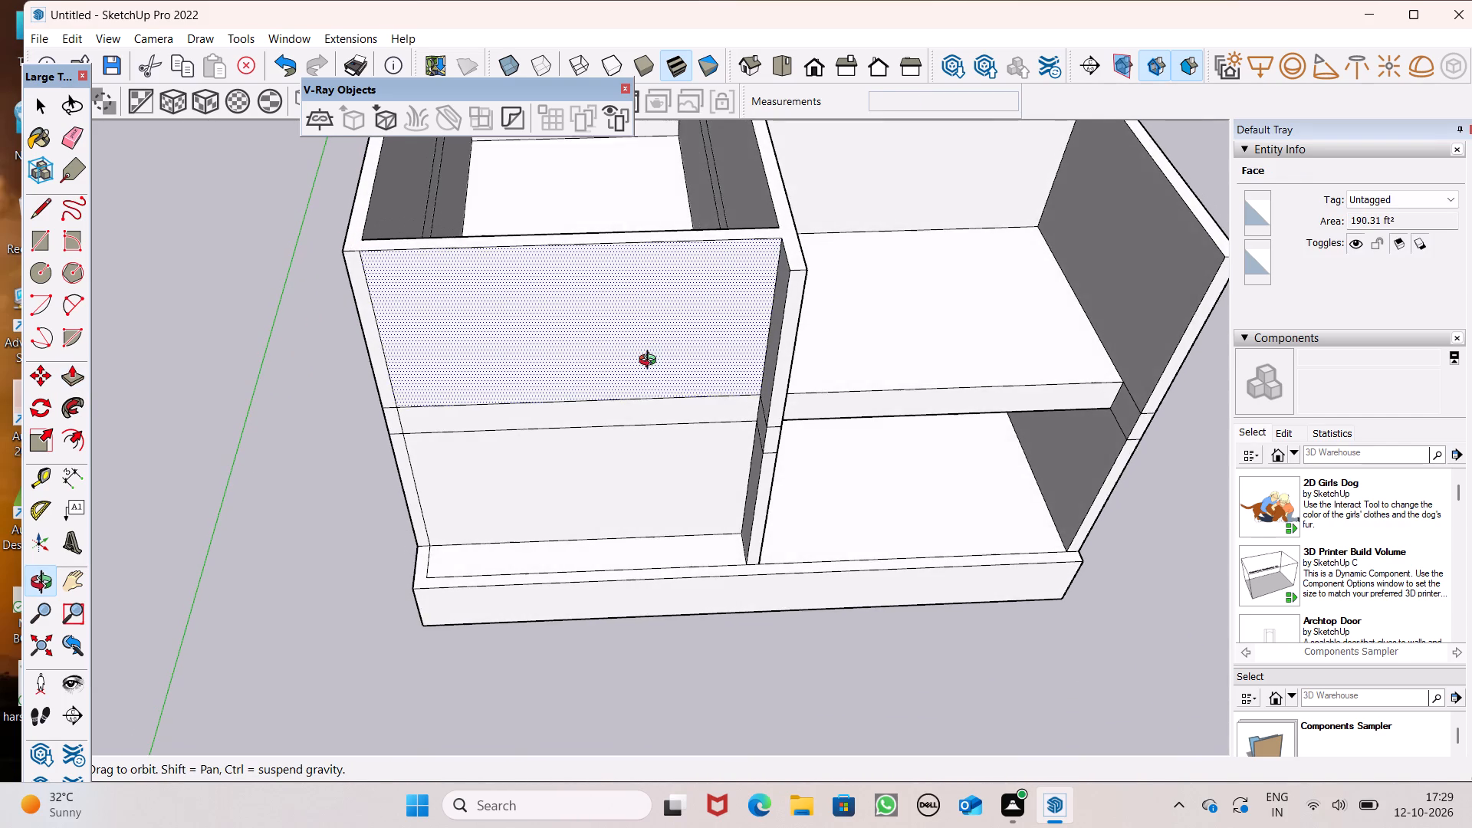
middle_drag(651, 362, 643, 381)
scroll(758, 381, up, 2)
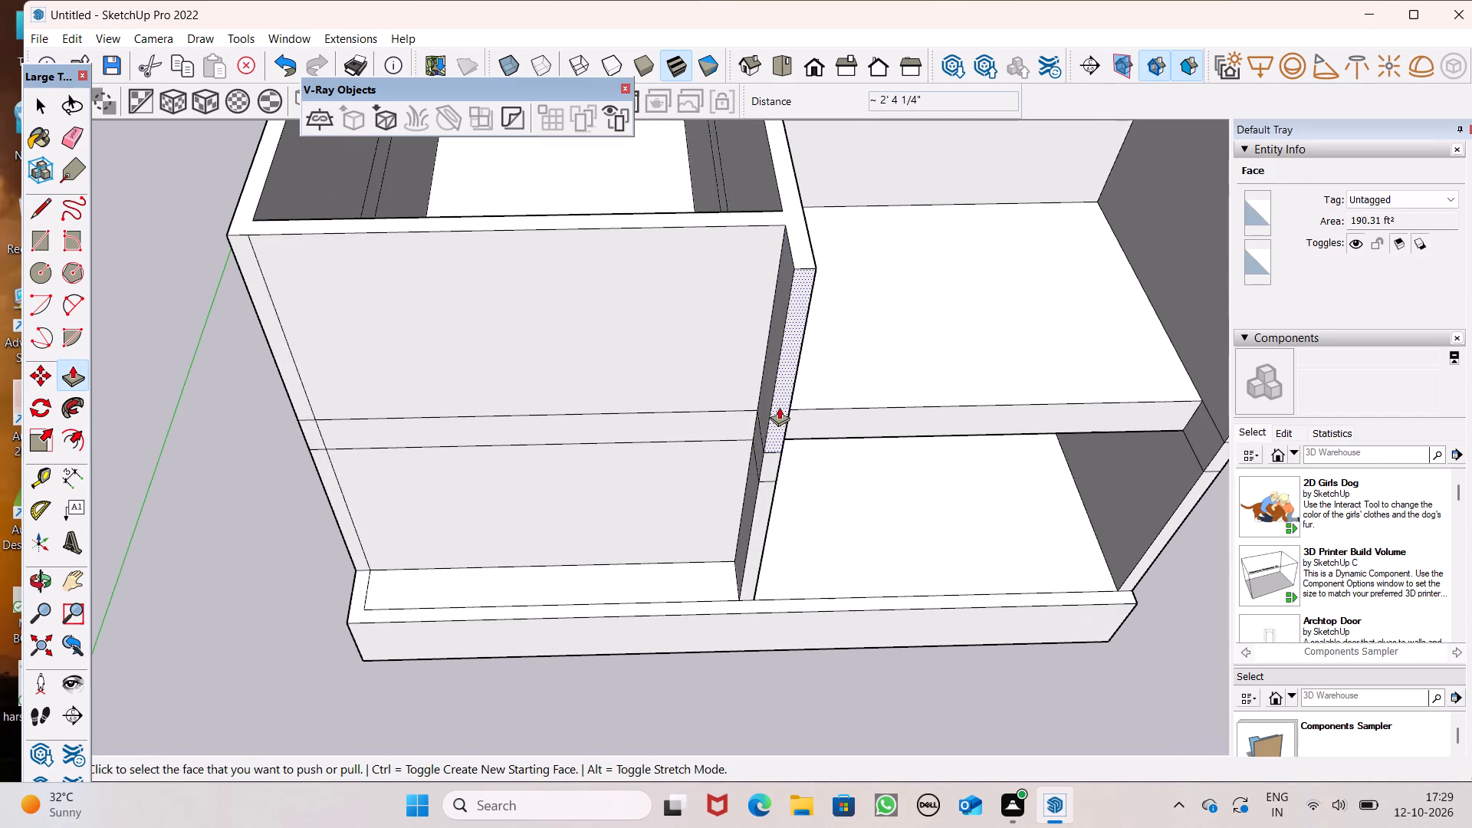
Push the upper, band and lower front end faces of the central partition back about 2' 4 1/4", flush with the long room's front wall.
drag(779, 407, 756, 356)
drag(759, 465, 758, 458)
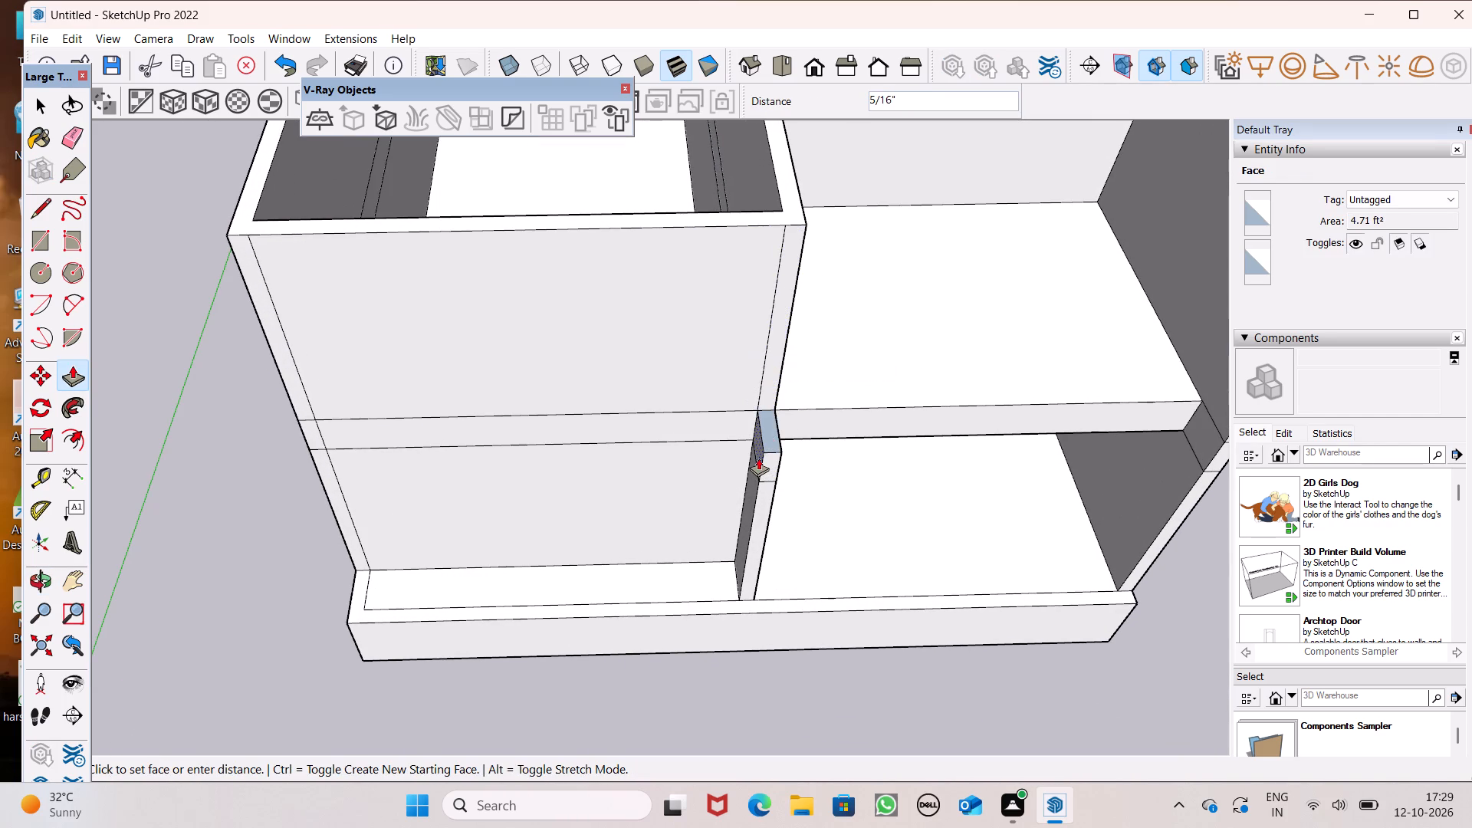
drag(758, 458, 770, 422)
key(space)
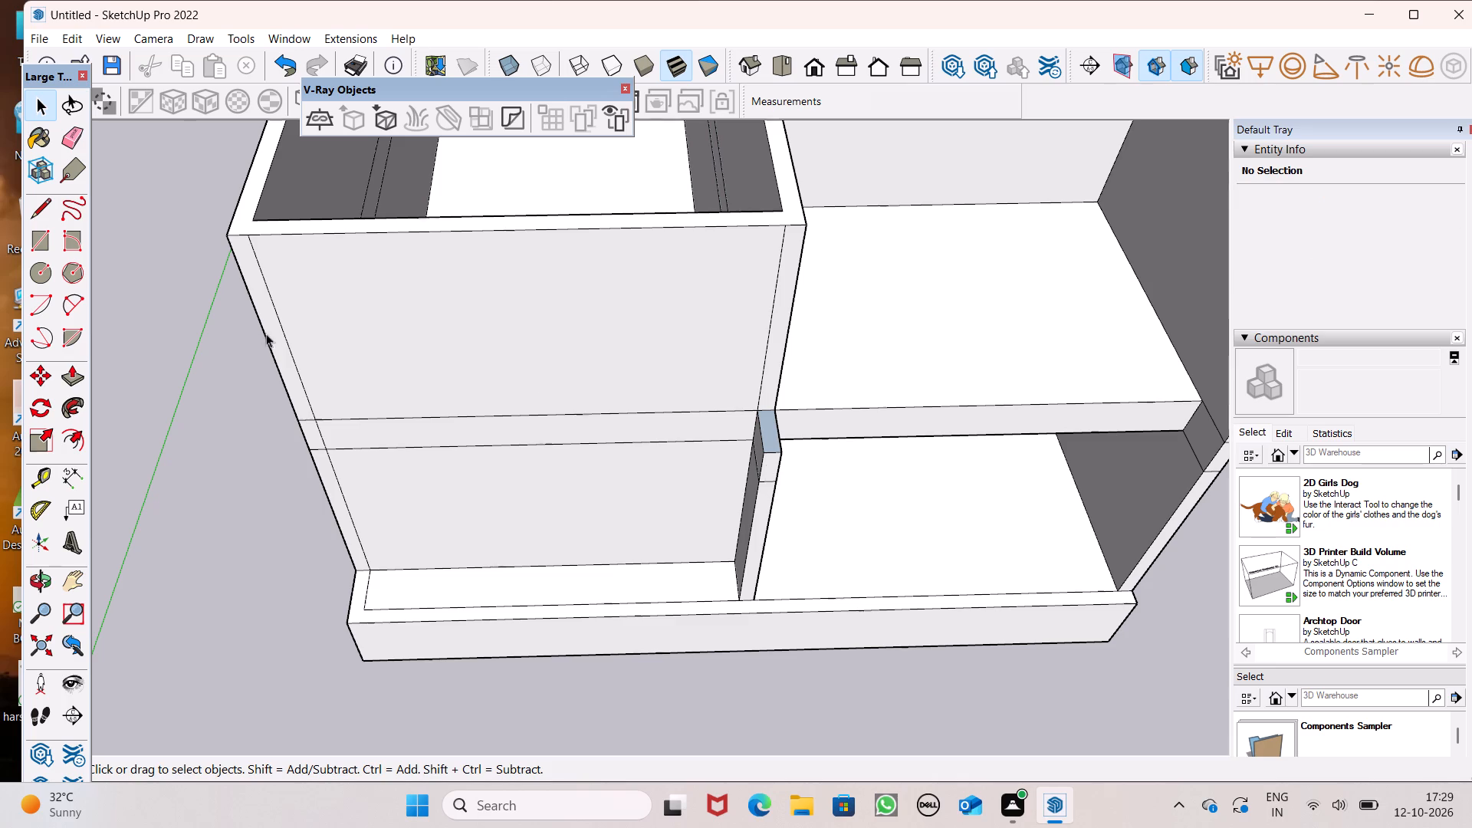
click(81, 370)
click(80, 372)
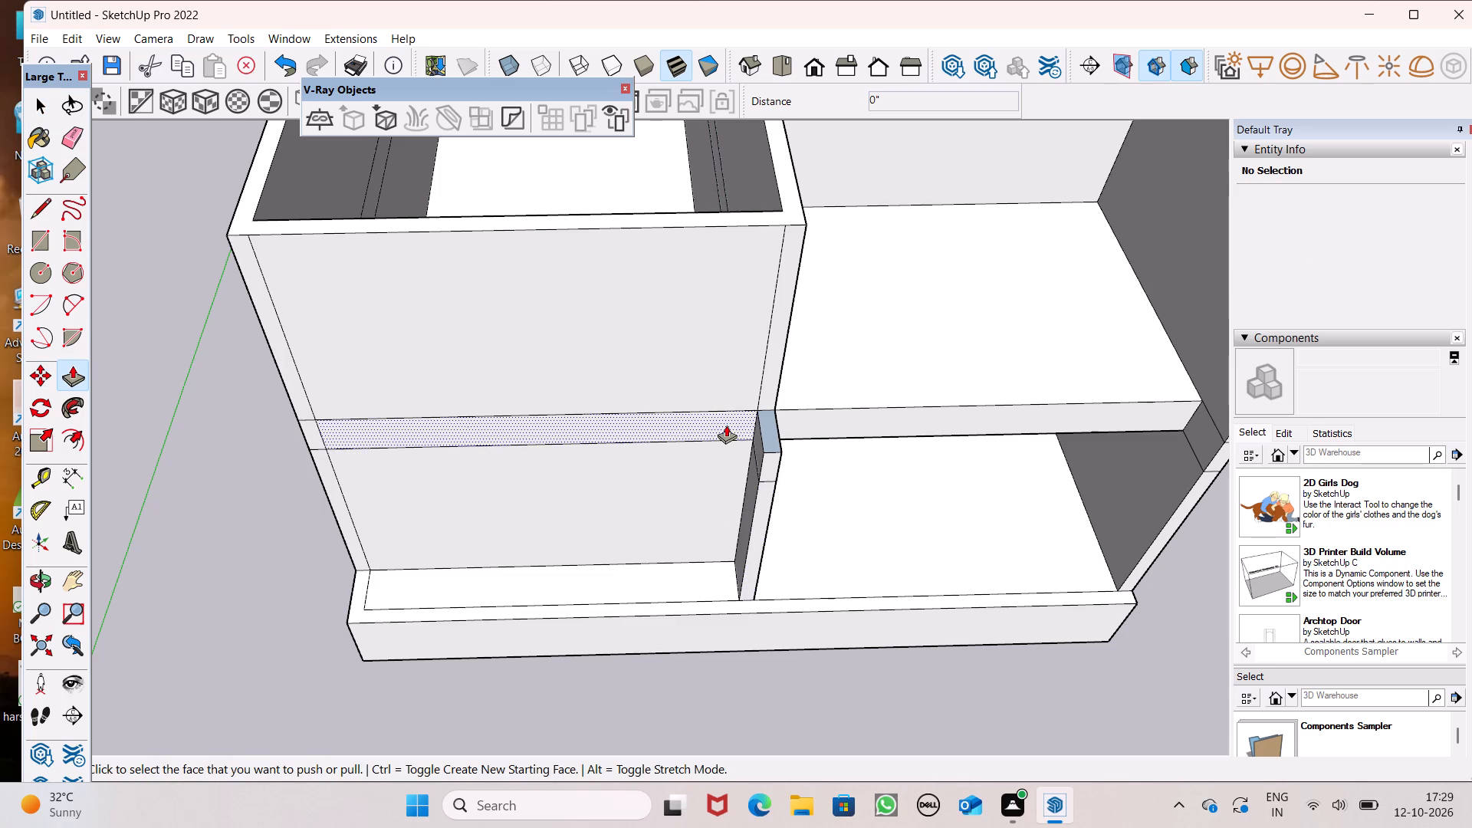
scroll(773, 395, up, 2)
drag(767, 485, 734, 422)
drag(763, 527, 725, 466)
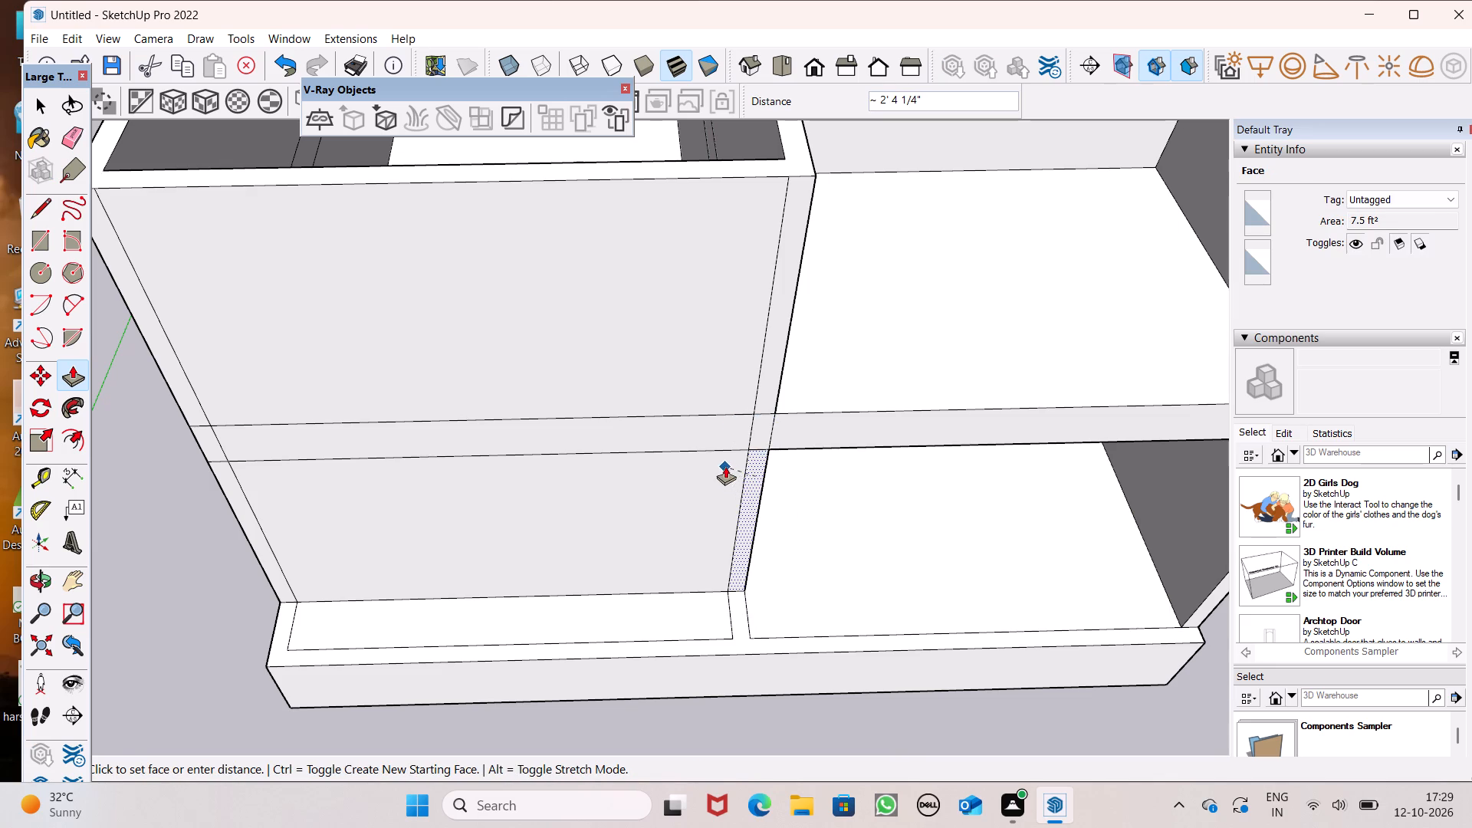
drag(725, 466, 721, 466)
Push the upper, band and lower front end faces of the front bay's outer side wall back about 2' 4 1/4", flush with the slab edge.
scroll(593, 402, down, 5)
scroll(452, 365, up, 1)
scroll(452, 365, down, 2)
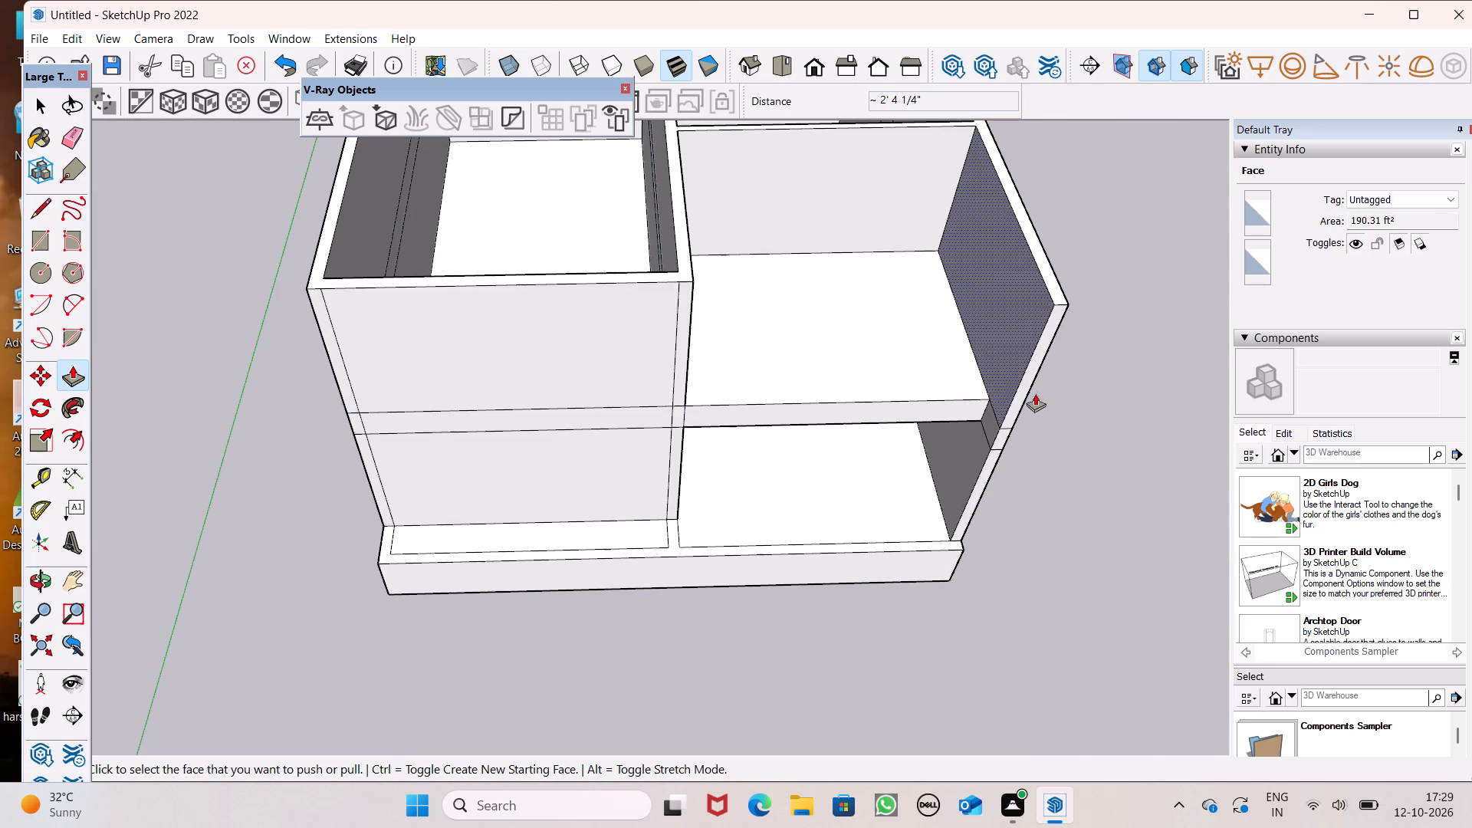
scroll(1036, 391, up, 1)
scroll(1036, 391, down, 1)
scroll(1036, 391, up, 2)
drag(1011, 412, 944, 408)
scroll(942, 436, down, 2)
scroll(1022, 495, up, 1)
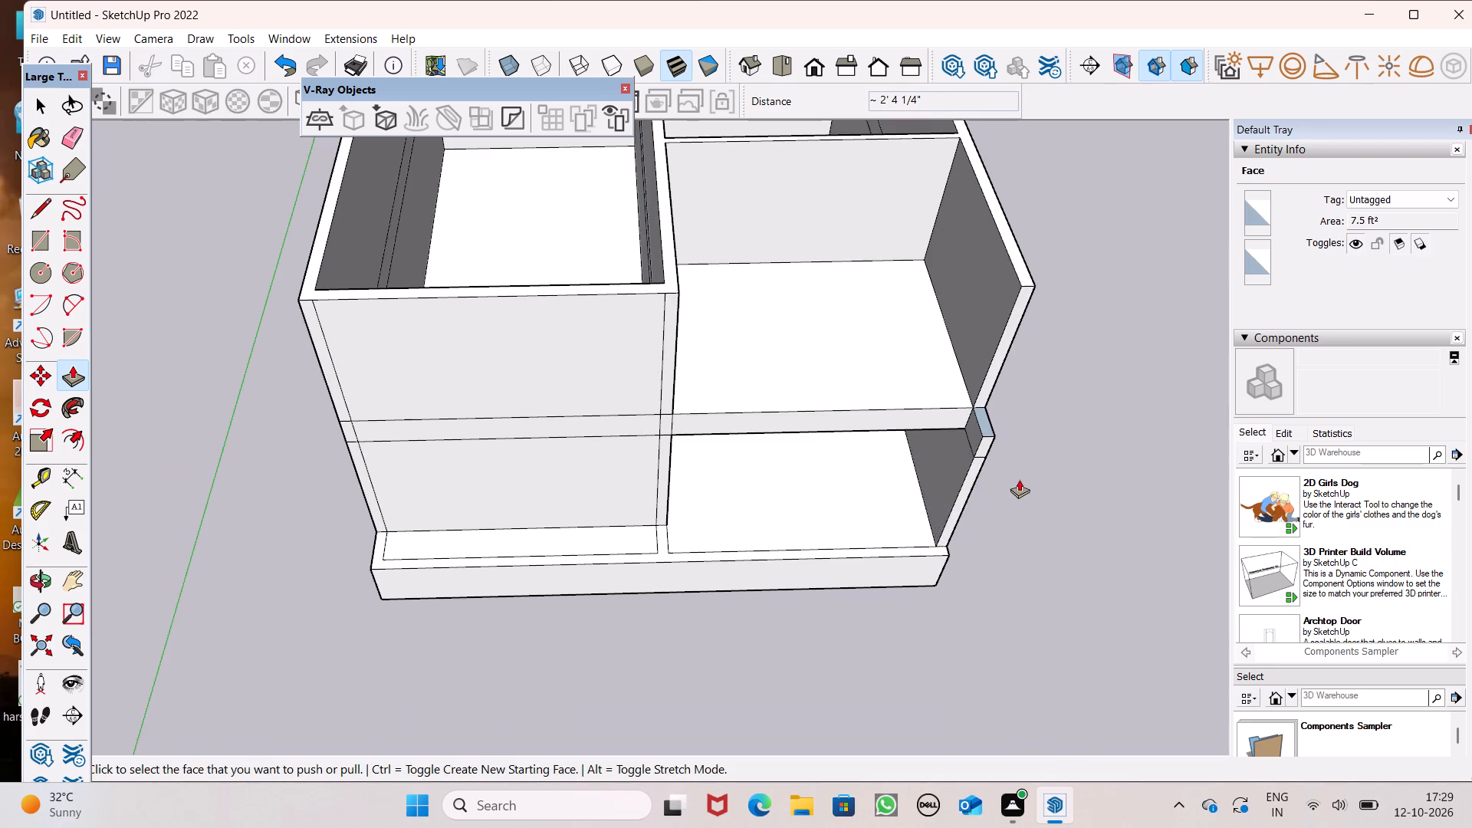
scroll(1019, 479, up, 3)
drag(976, 439, 909, 397)
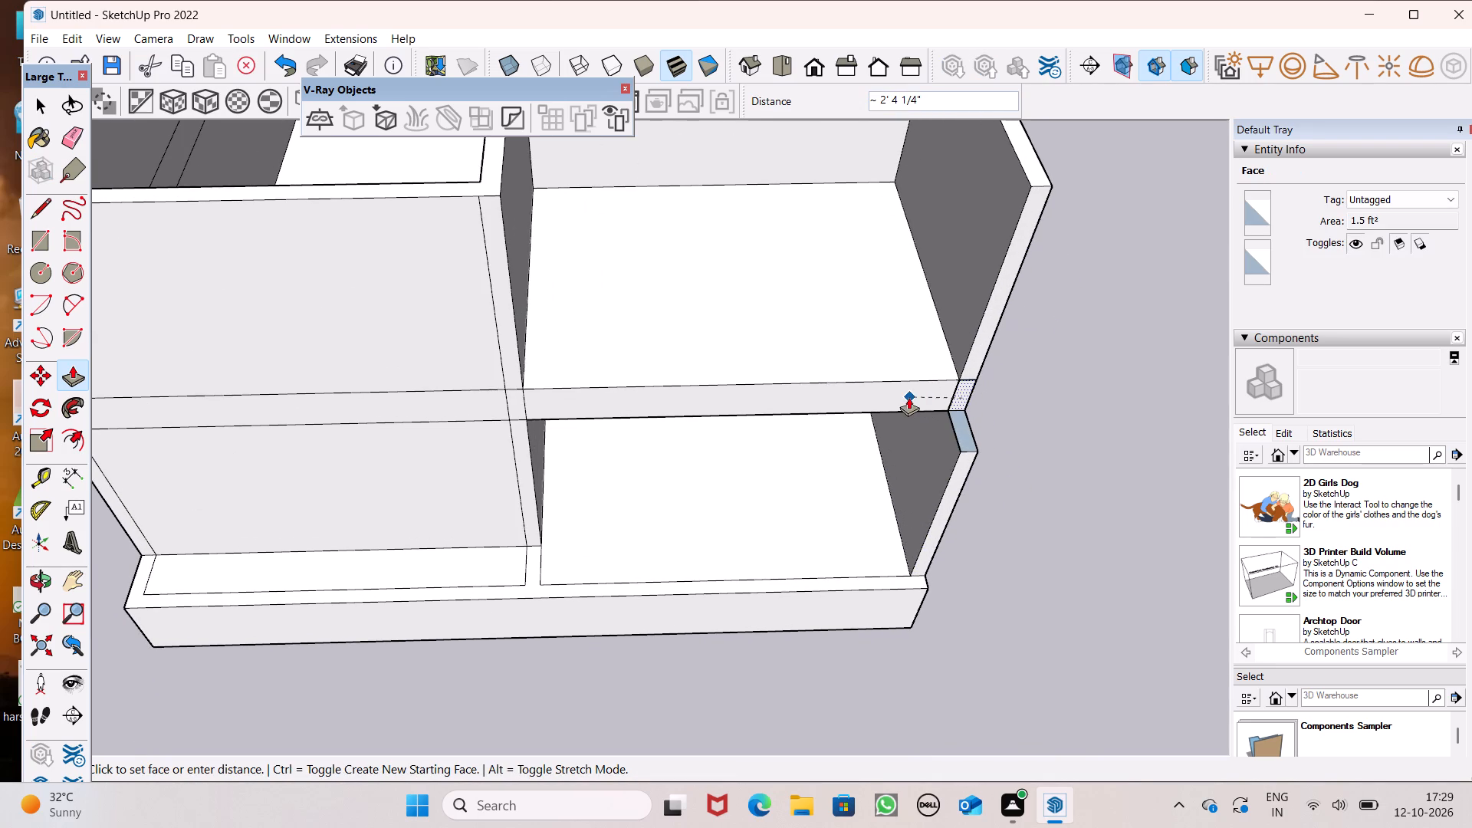
drag(909, 397, 903, 396)
drag(960, 479, 925, 396)
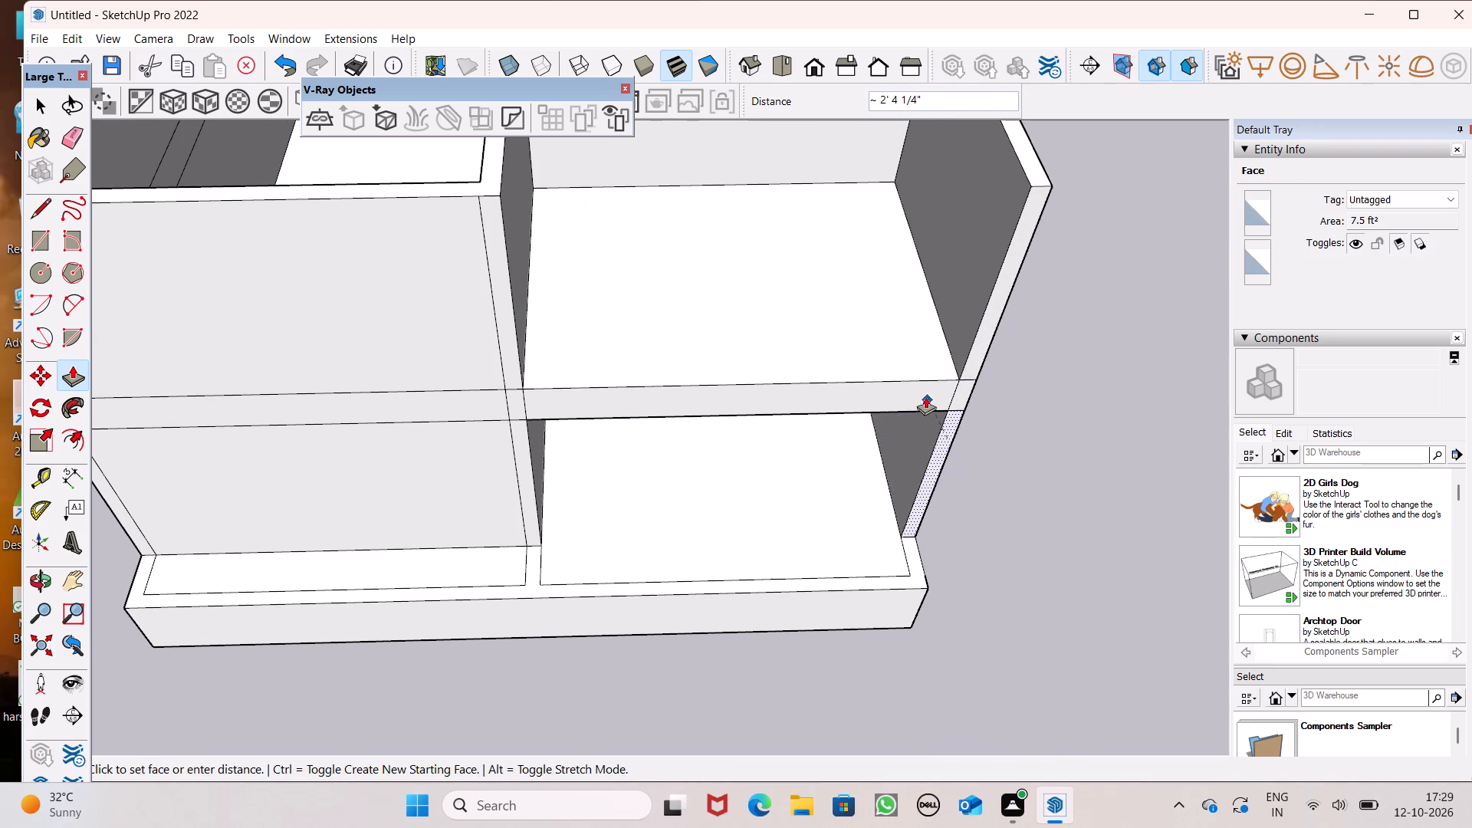
drag(925, 396, 924, 392)
Examine the trimmed wall ends and the front-bay slab on both storeys from above and from the front.
scroll(912, 353, down, 9)
middle_drag(906, 458, 895, 332)
scroll(895, 343, down, 3)
middle_drag(869, 399, 805, 441)
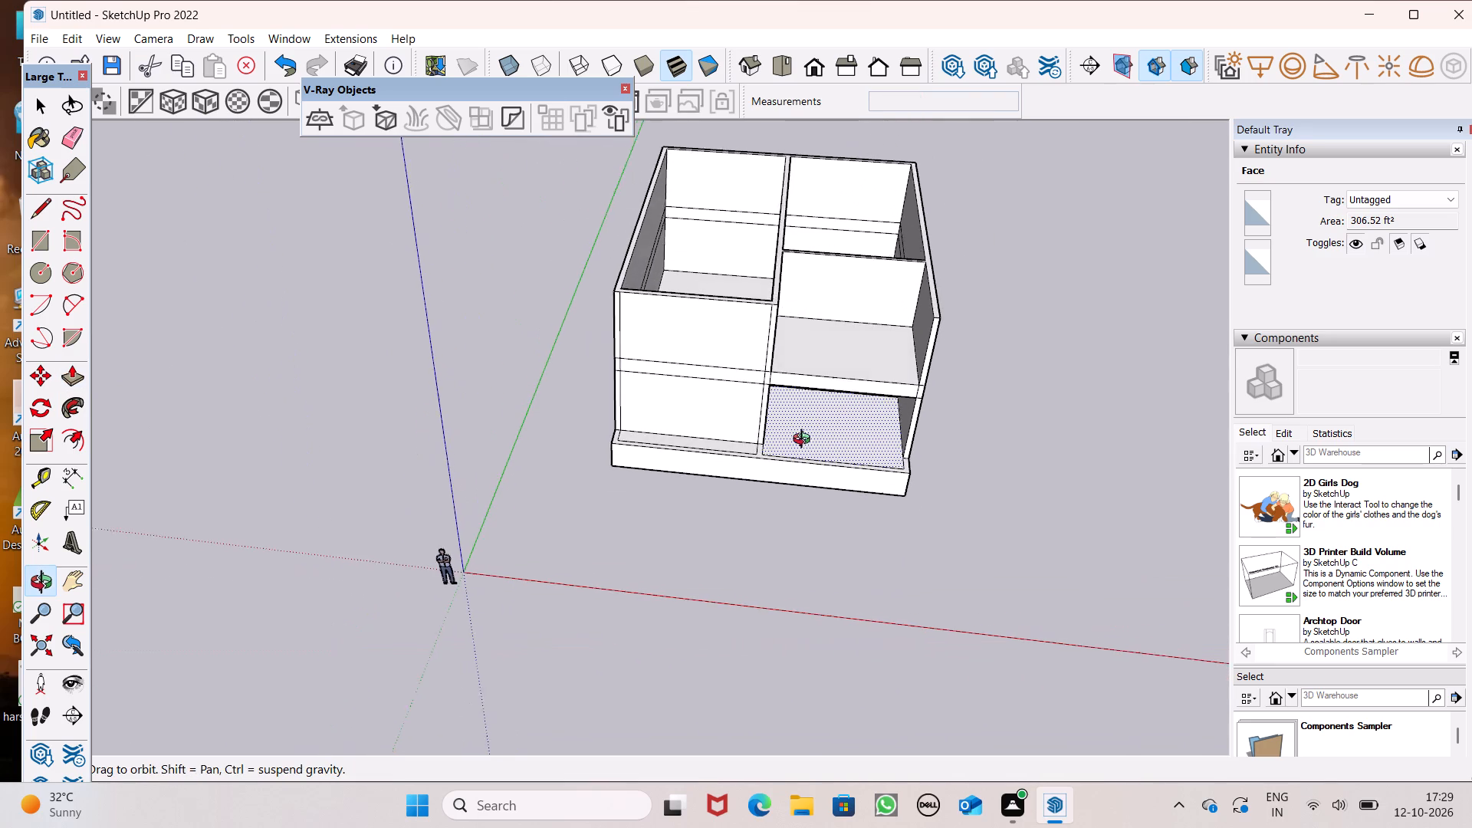
middle_drag(805, 441, 862, 472)
scroll(811, 379, down, 2)
middle_drag(816, 426, 785, 313)
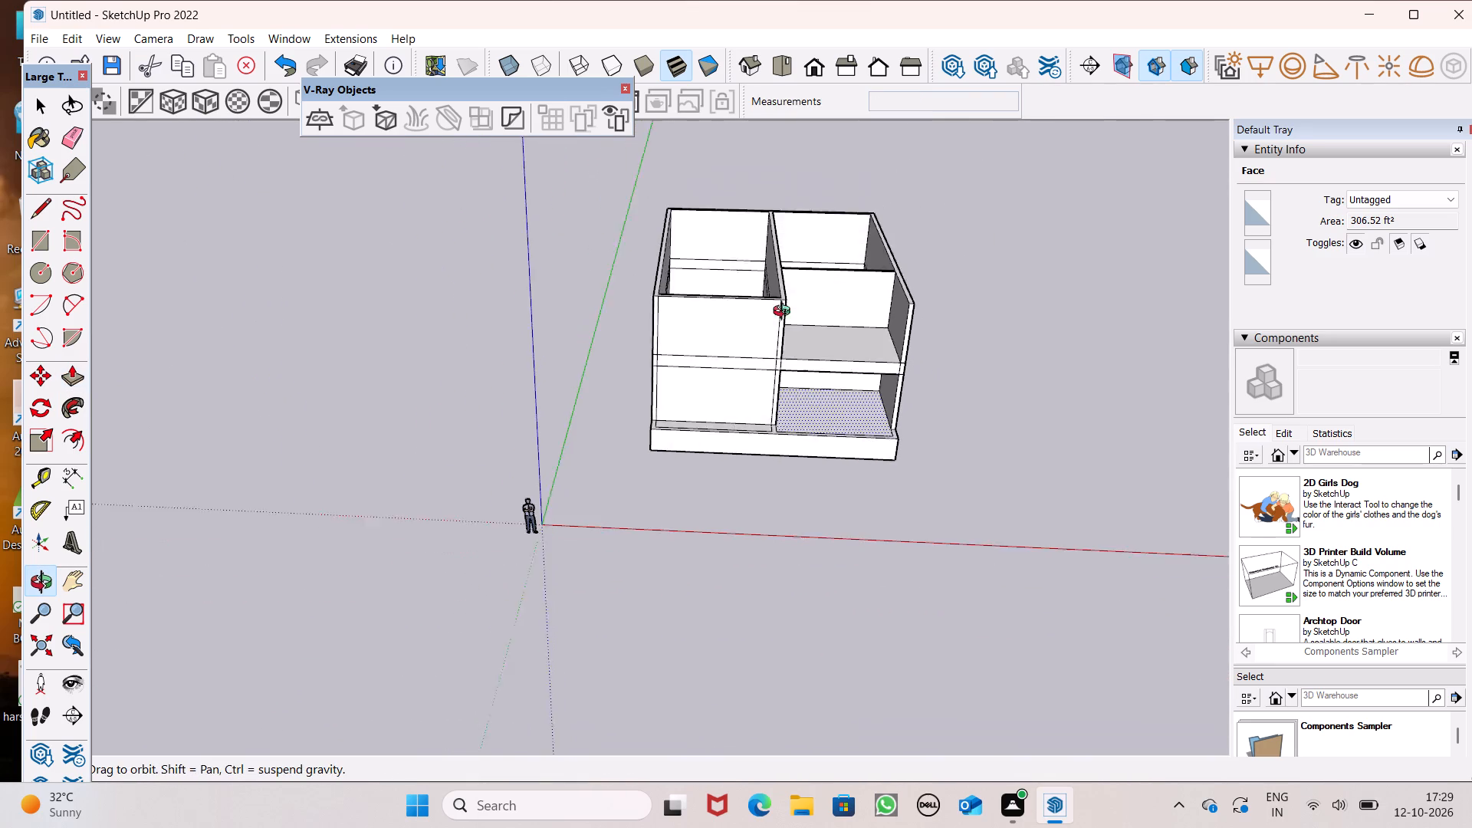
middle_drag(785, 313, 777, 303)
scroll(777, 303, up, 1)
scroll(879, 340, up, 4)
middle_drag(875, 356, 833, 274)
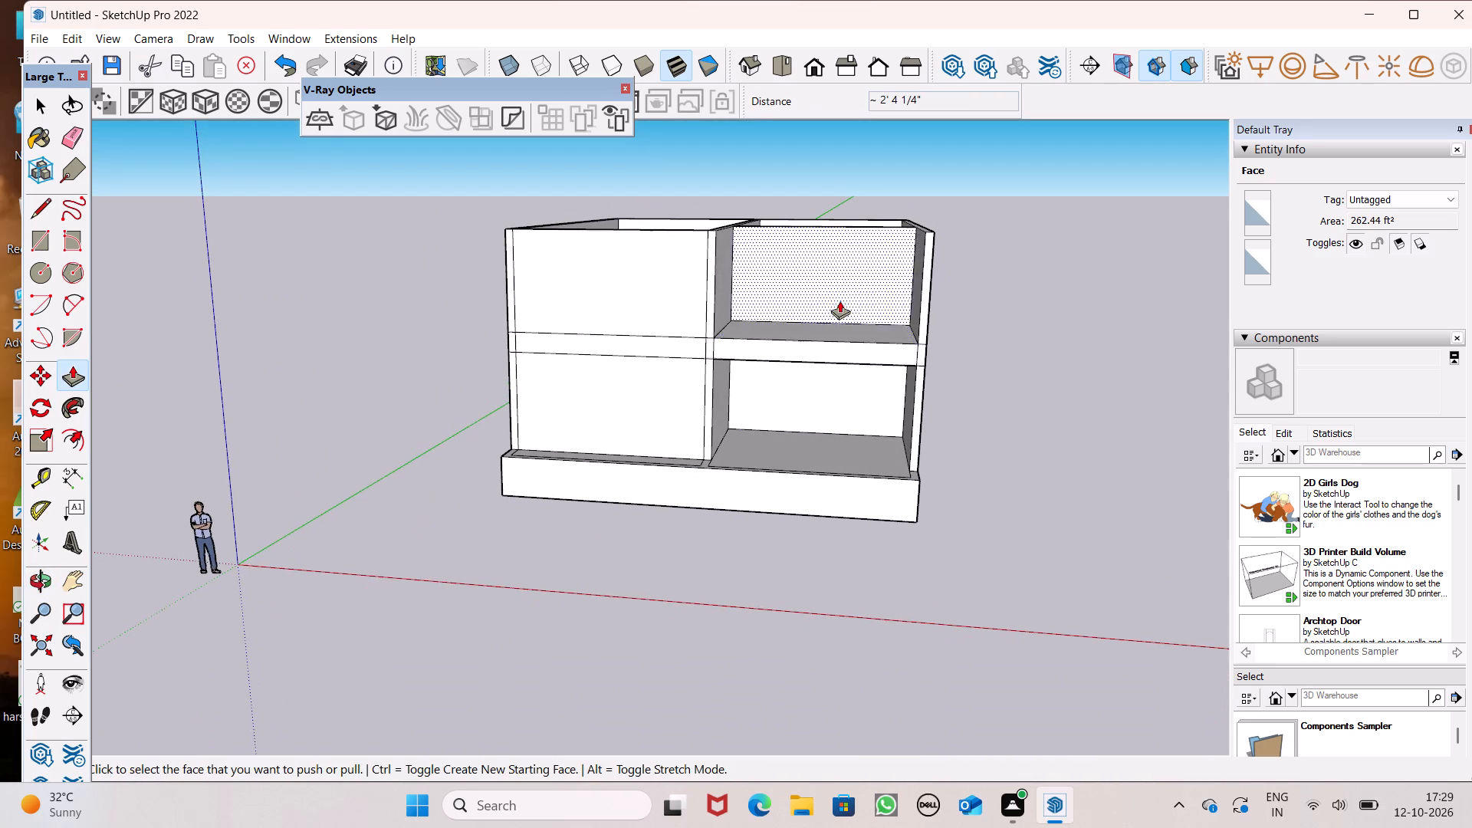
scroll(854, 342, down, 3)
middle_drag(829, 298, 843, 265)
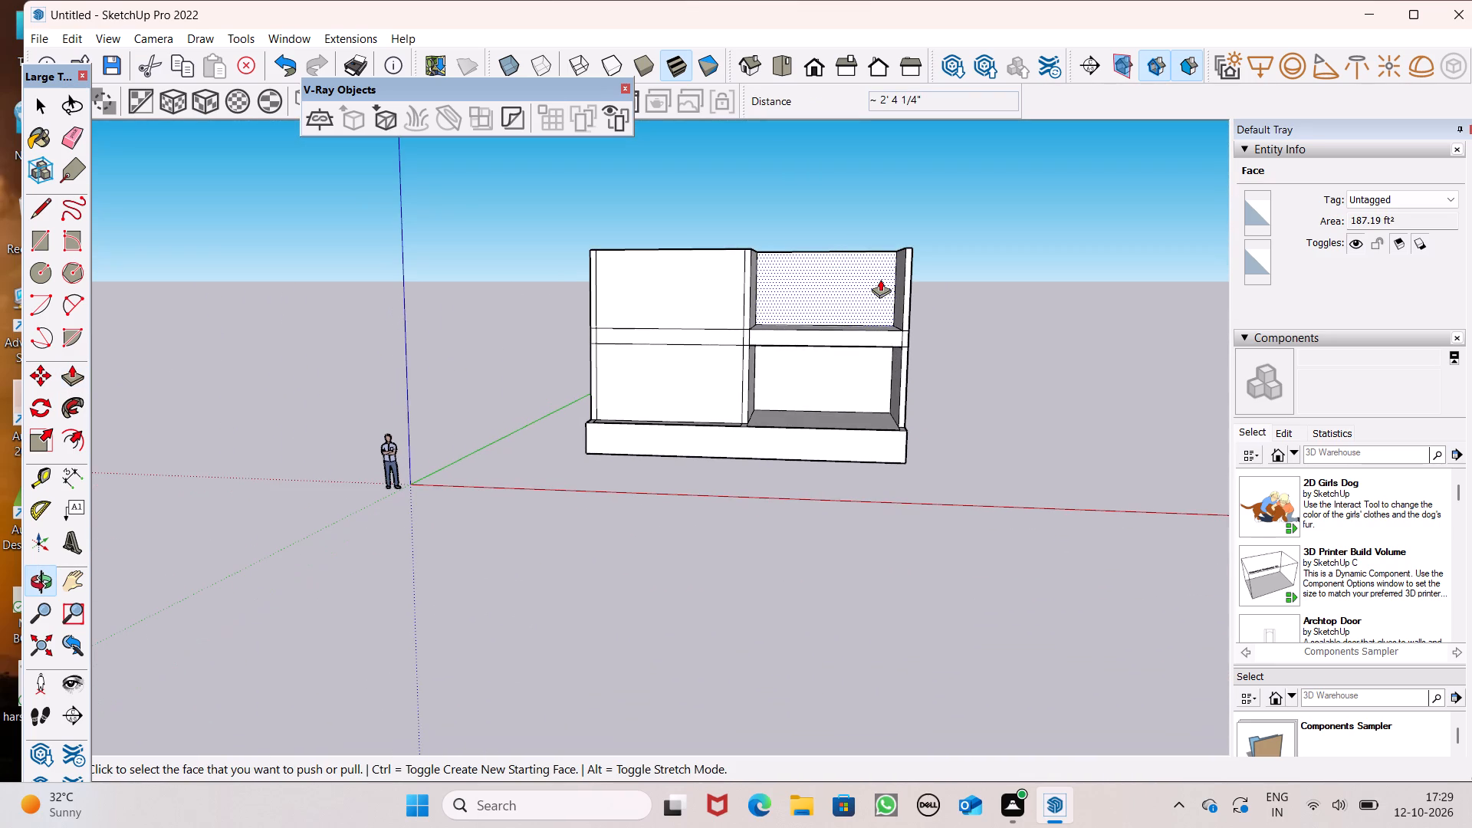
middle_drag(877, 289, 875, 314)
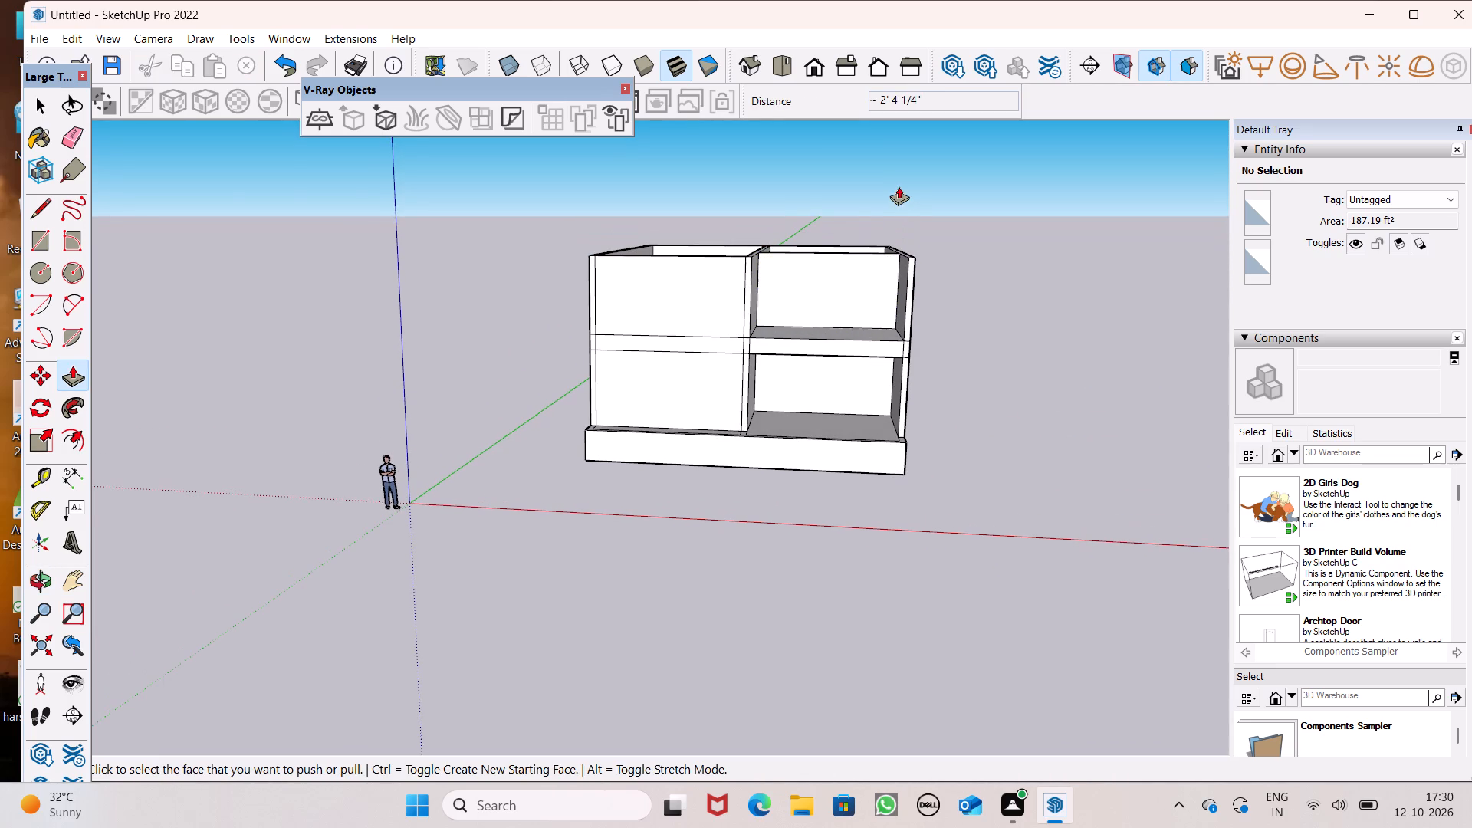
scroll(899, 186, up, 4)
scroll(895, 269, down, 1)
middle_drag(895, 499, 893, 441)
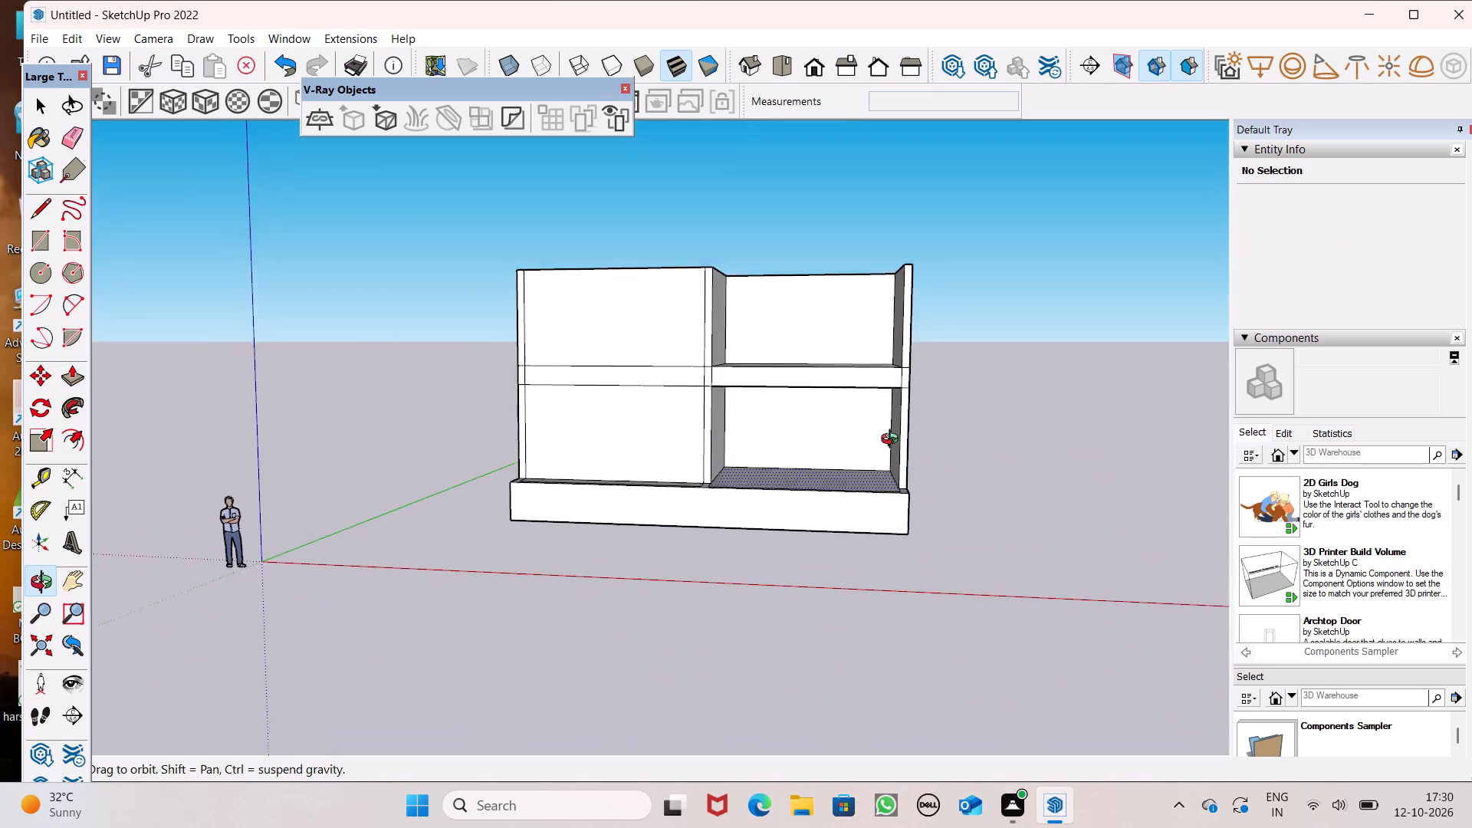
middle_drag(893, 441, 903, 429)
scroll(817, 460, up, 2)
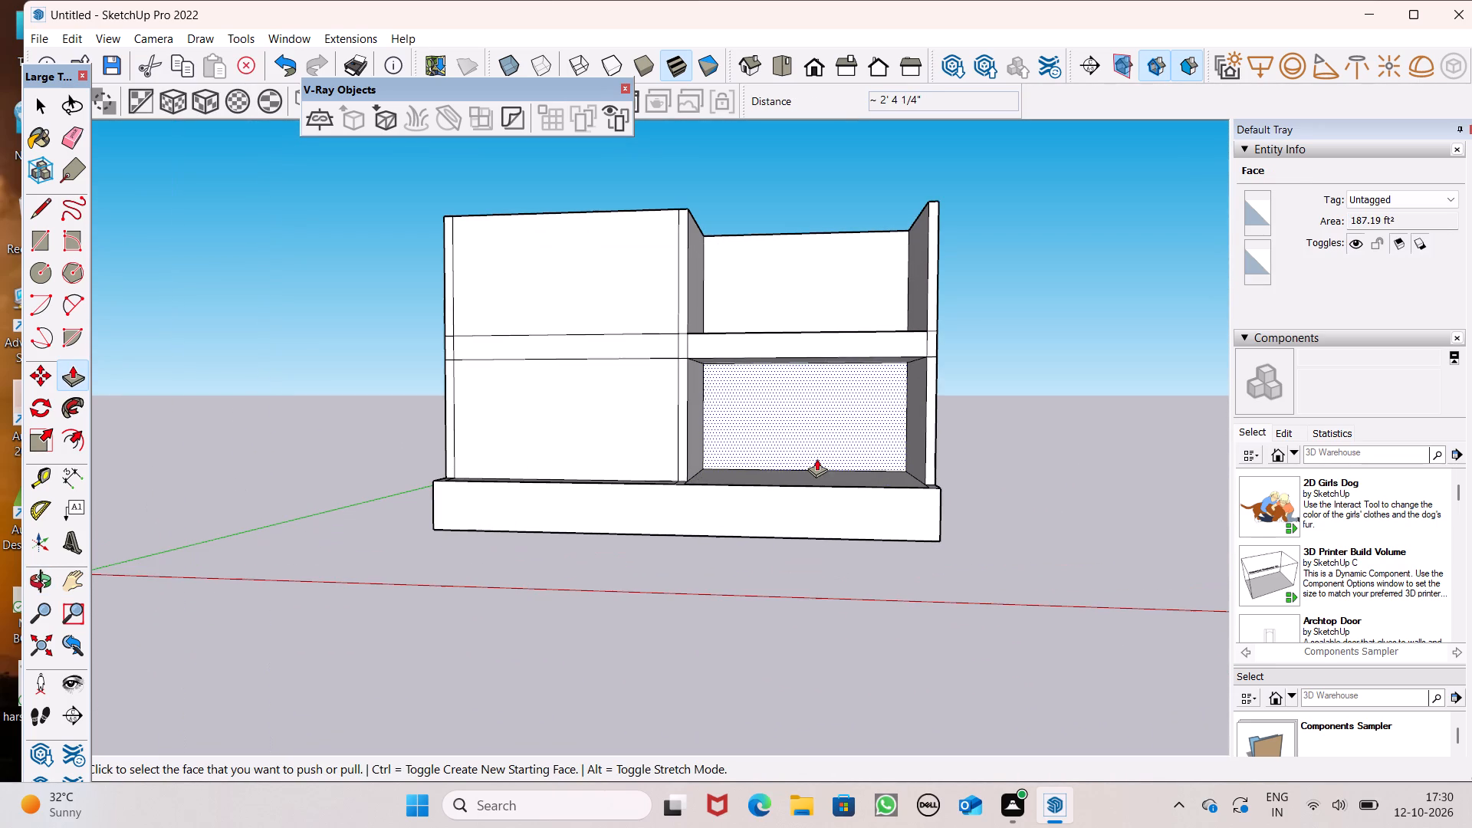
key(space)
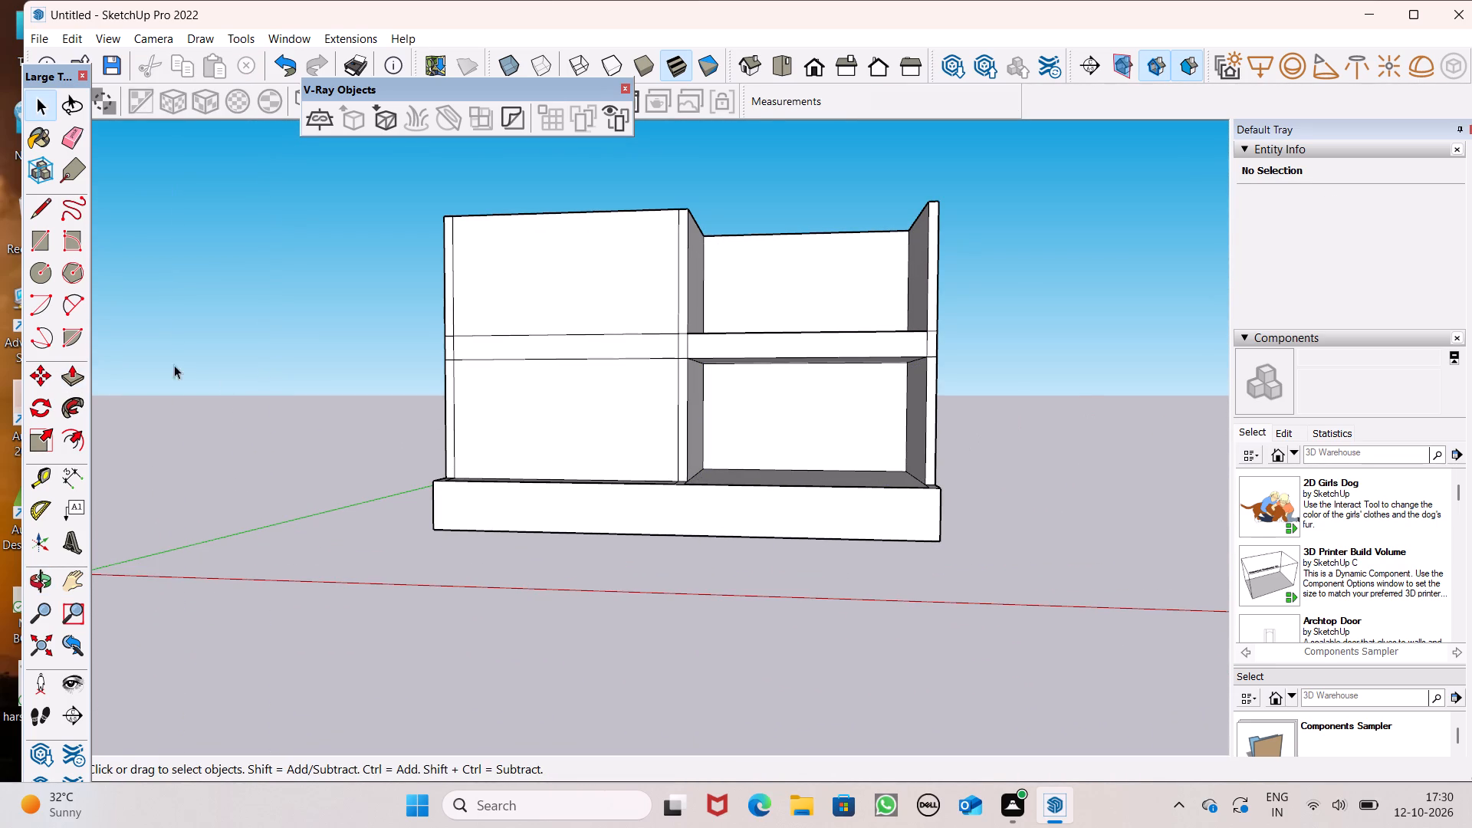
Measure the height of the lower front bay's rear wall from slab underside to floor.
click(66, 483)
scroll(724, 402, up, 3)
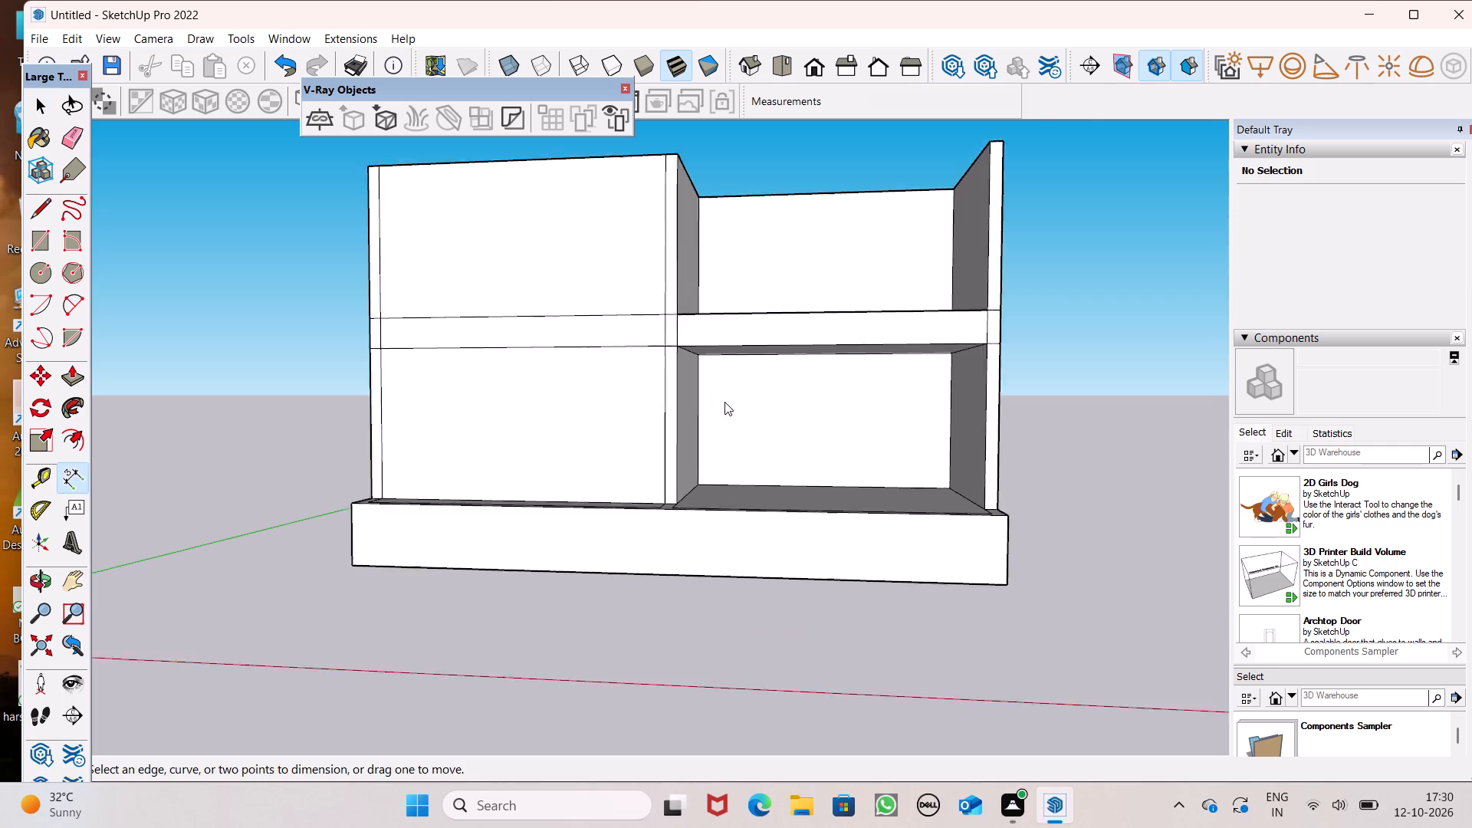
scroll(724, 402, up, 5)
click(675, 322)
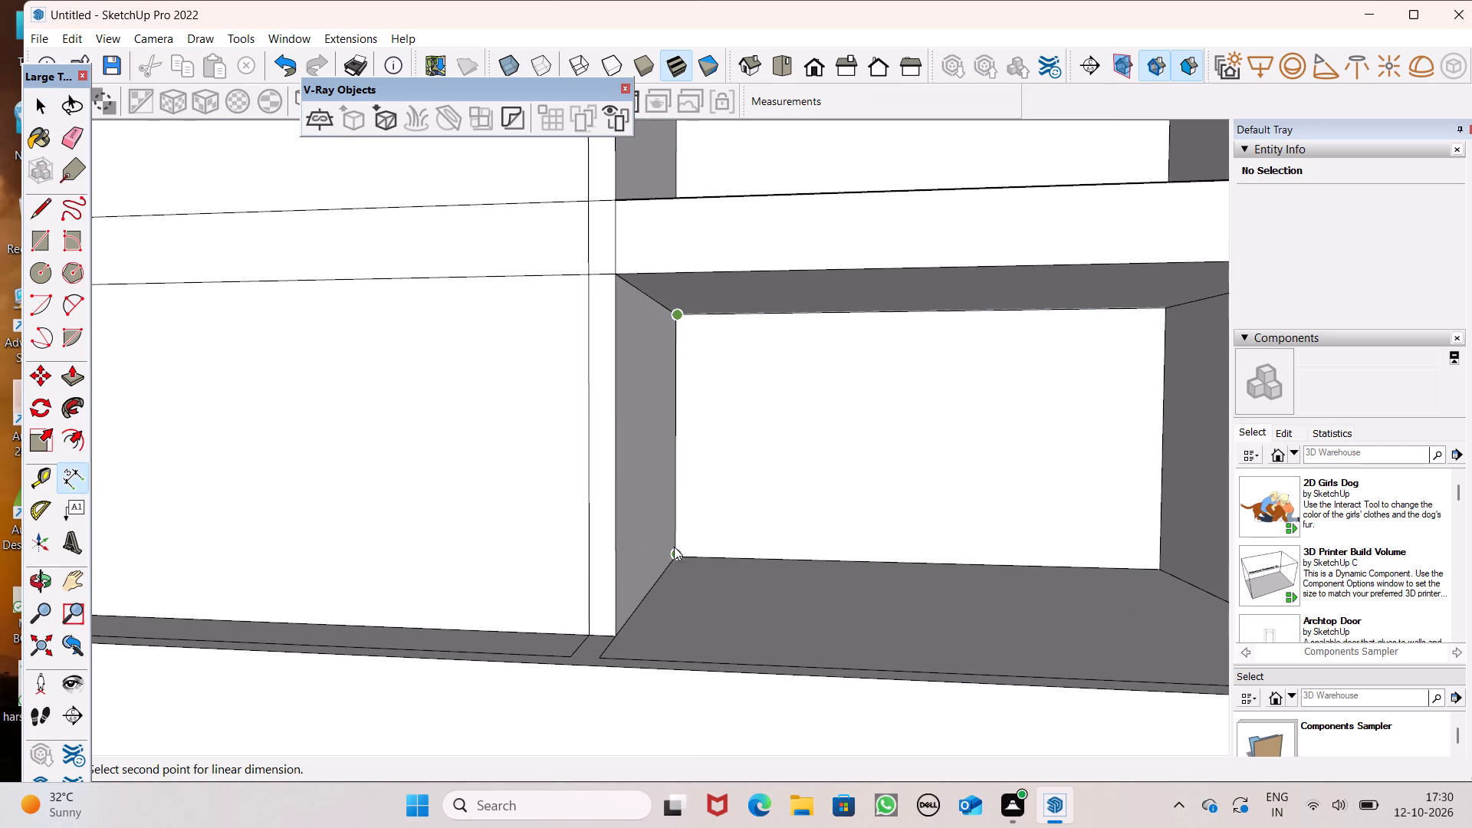
click(672, 553)
key(space)
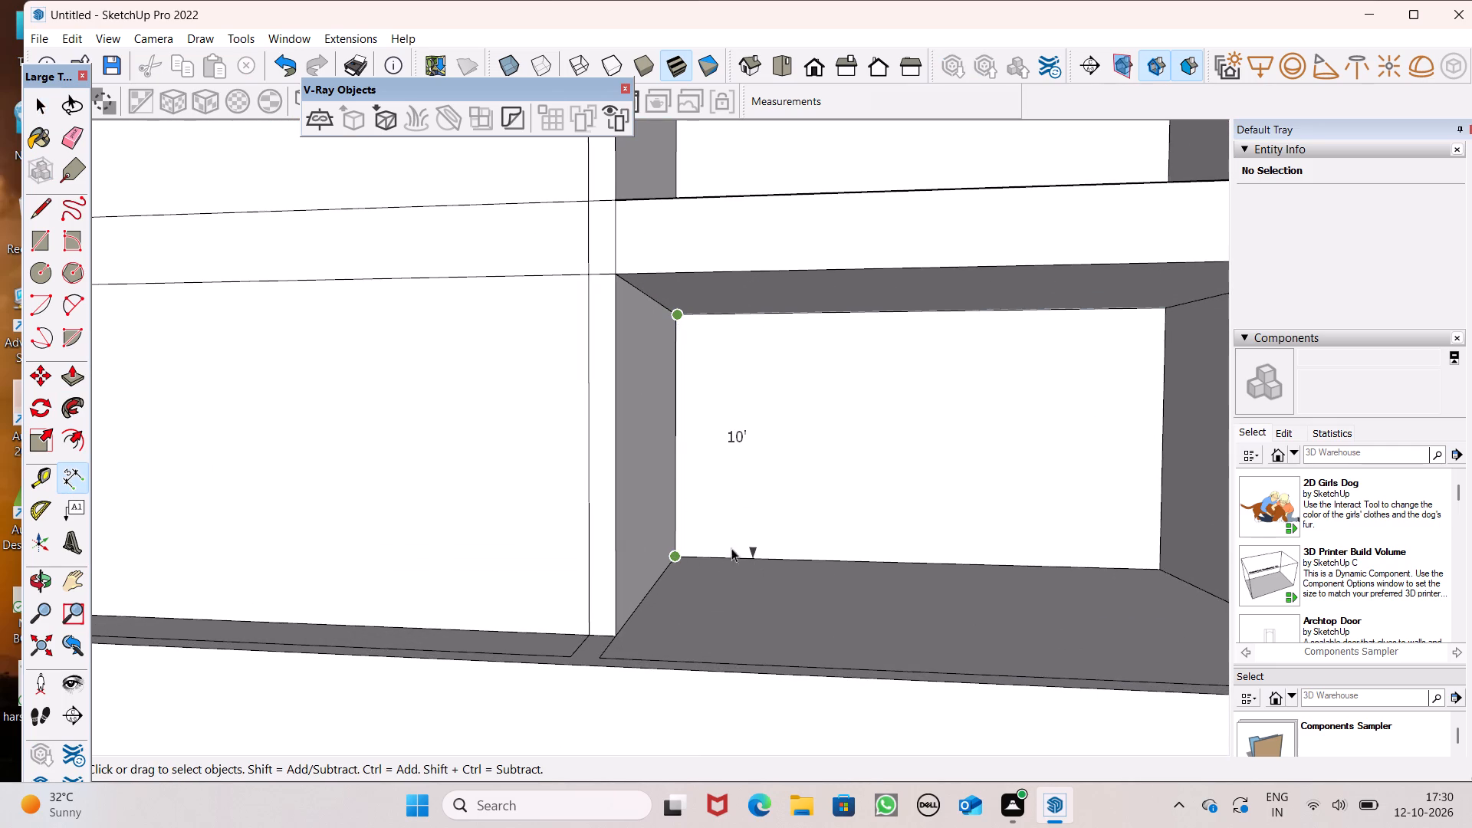
Examine the whole two-storey building from above, around its sides and from the front.
scroll(815, 389, down, 5)
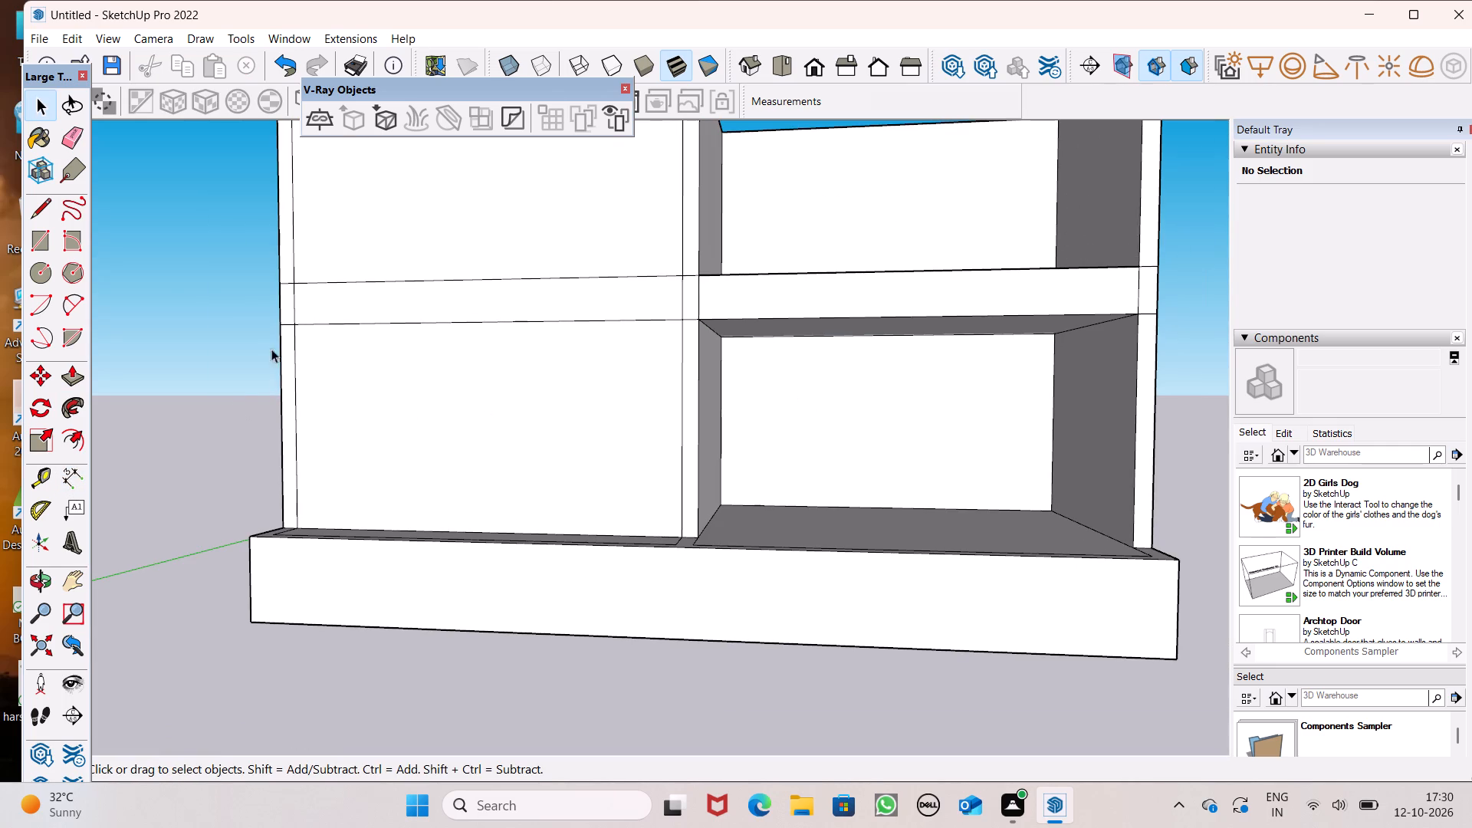
middle_drag(560, 465, 547, 492)
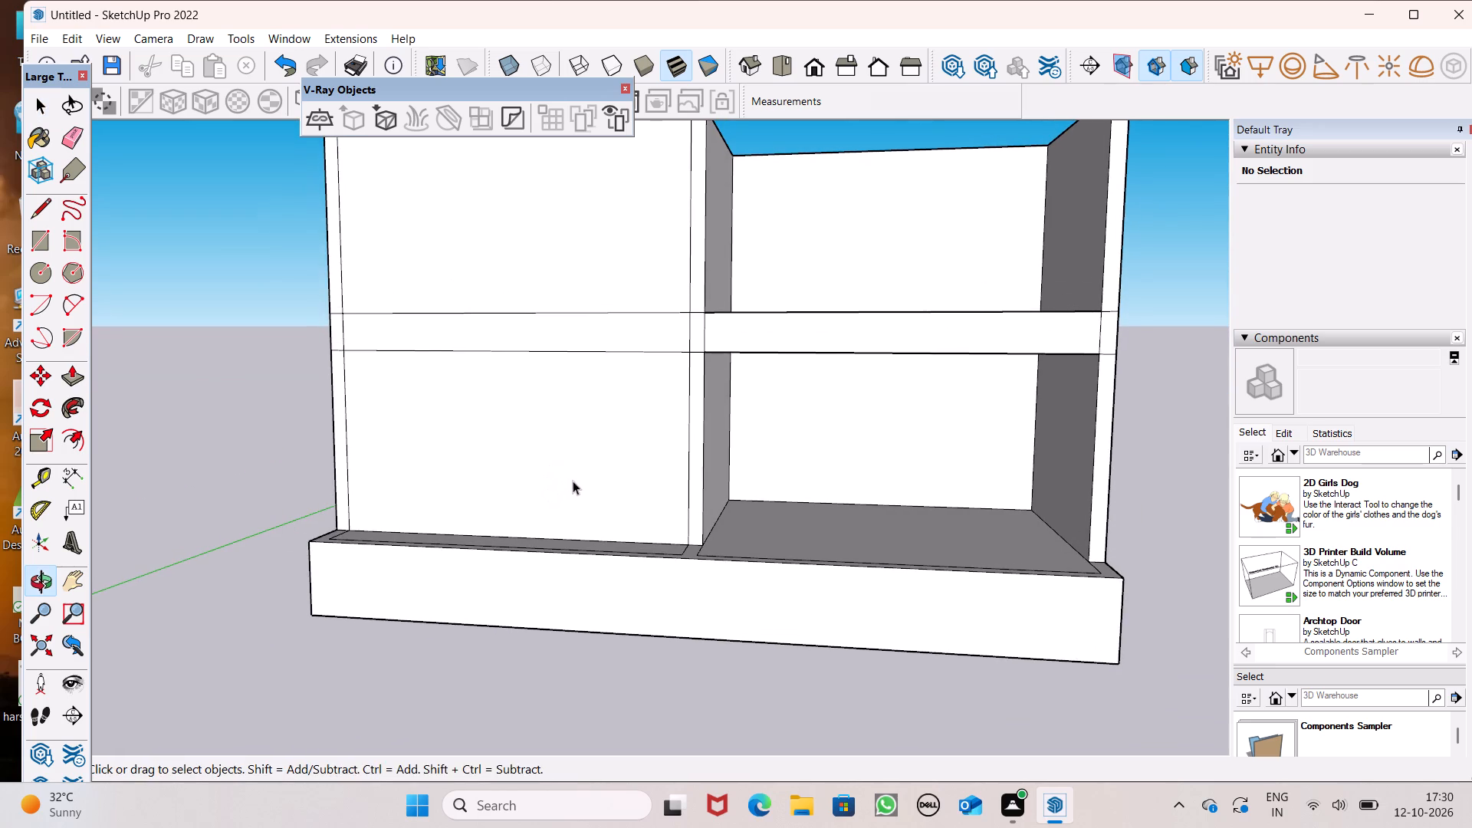
middle_drag(573, 481, 597, 497)
scroll(751, 424, down, 11)
middle_drag(787, 415, 724, 655)
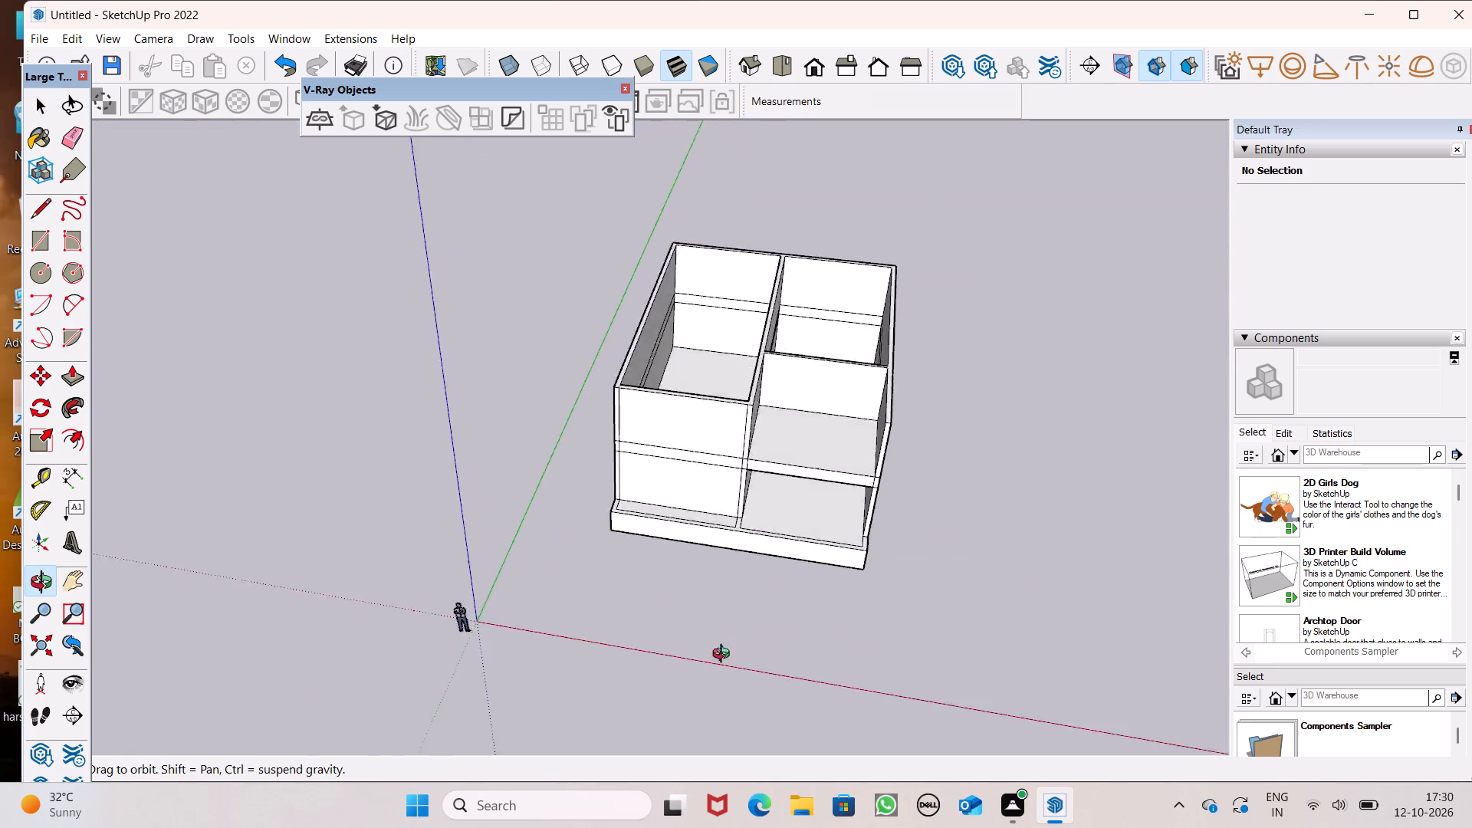
middle_drag(724, 655, 556, 675)
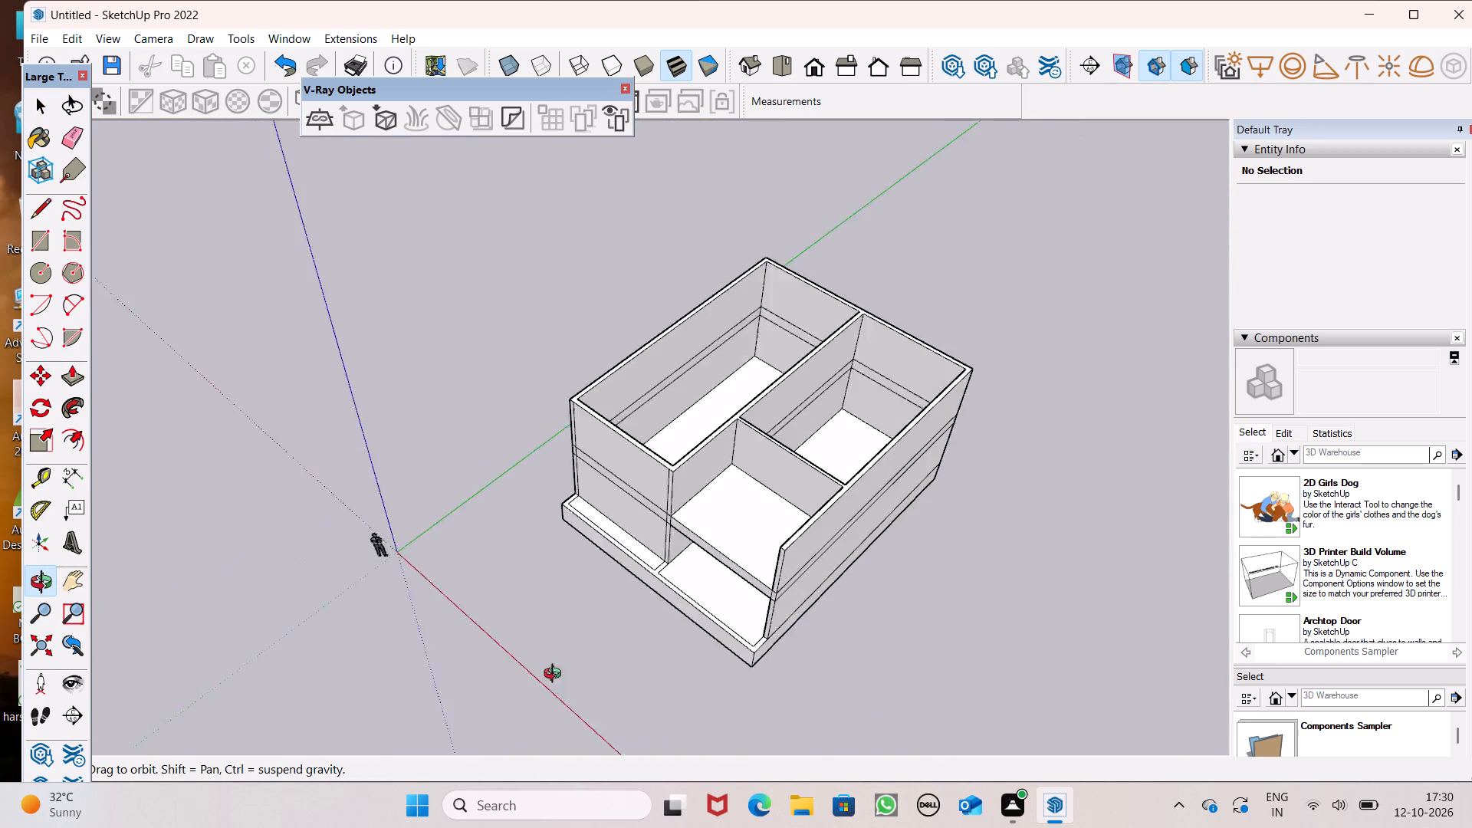
middle_drag(556, 675, 67, 684)
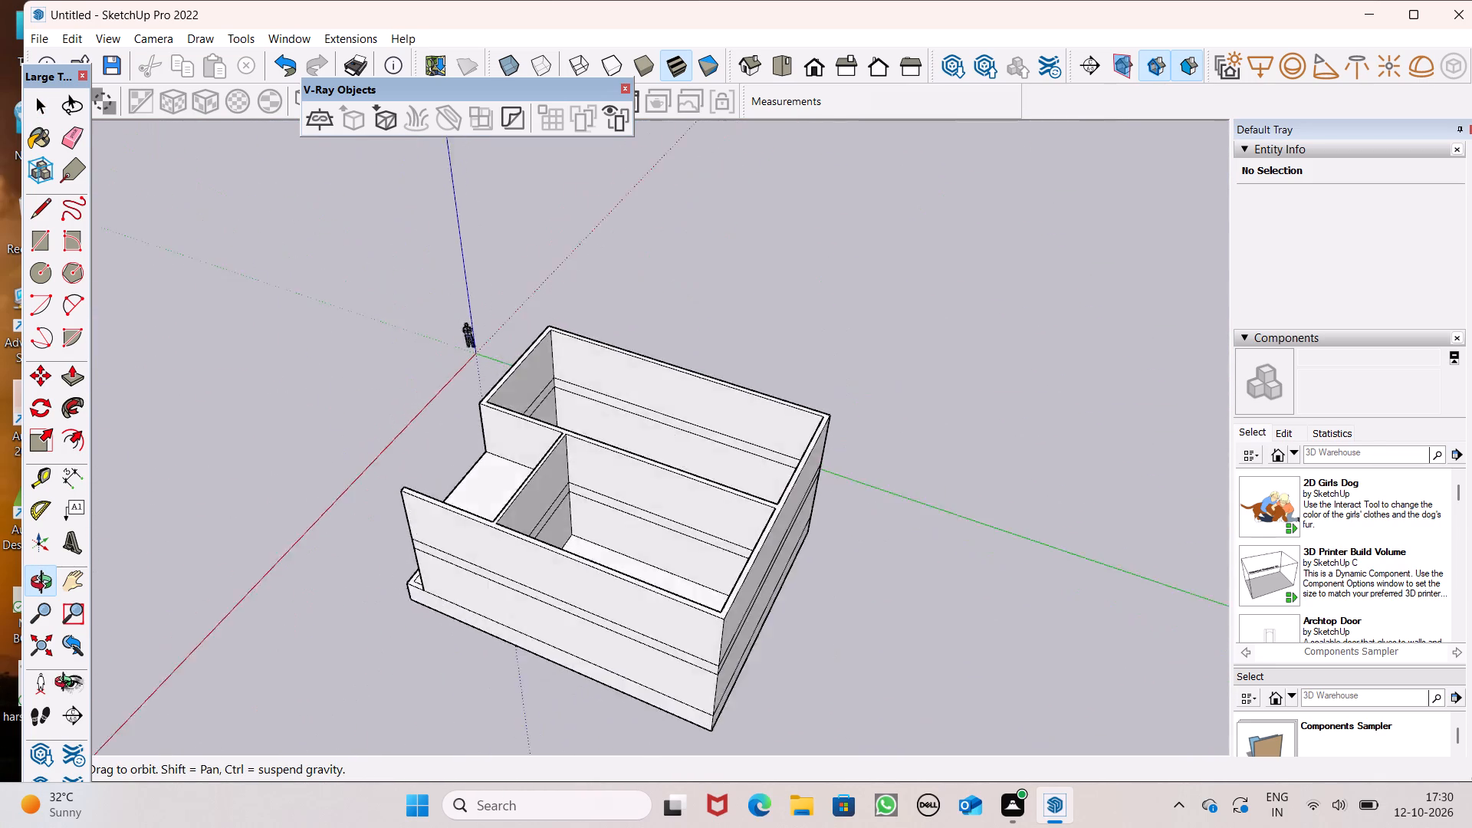
middle_drag(67, 684, 788, 424)
scroll(866, 412, up, 2)
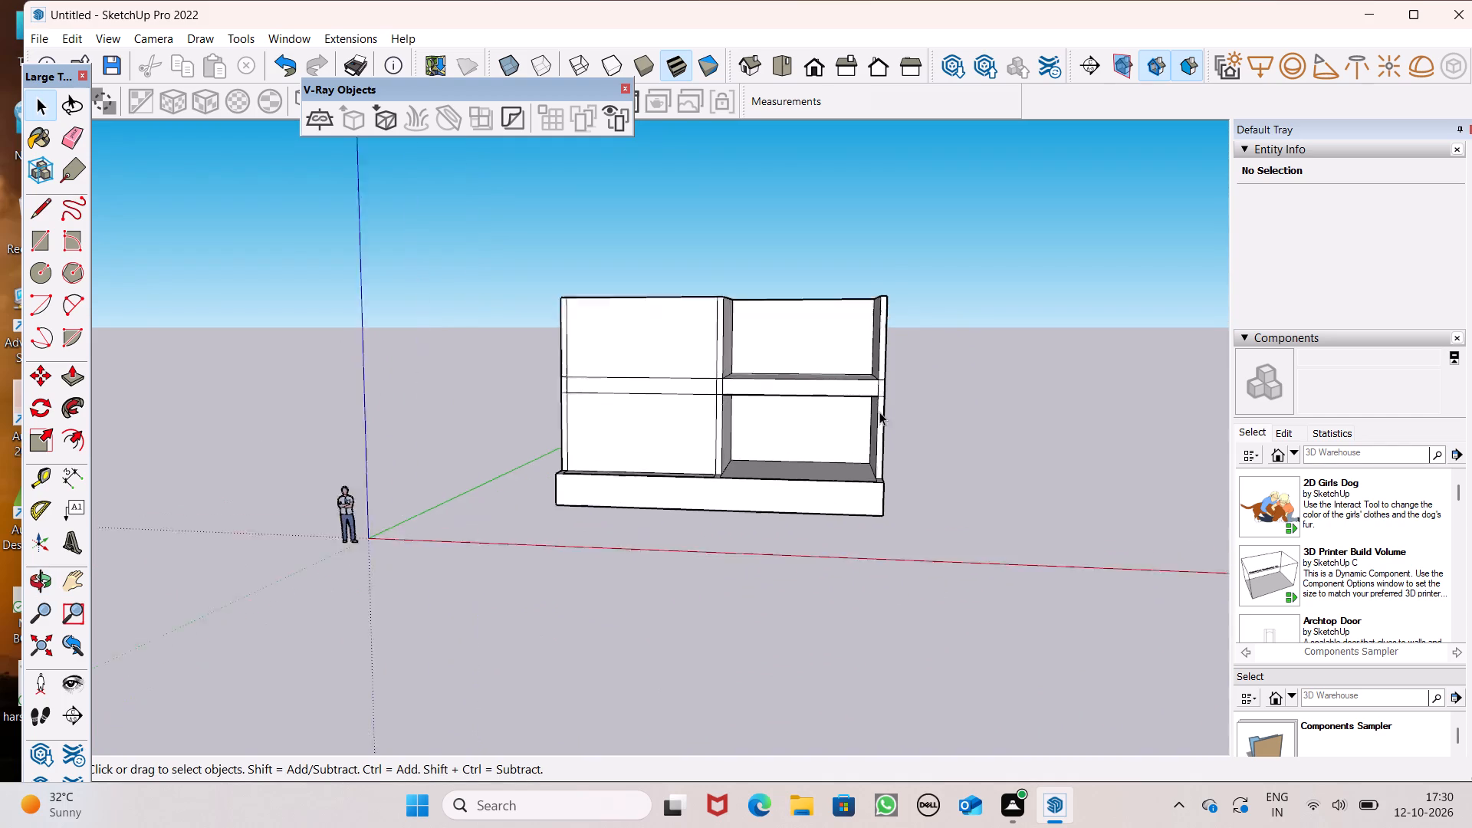
scroll(879, 412, up, 4)
middle_click(879, 423)
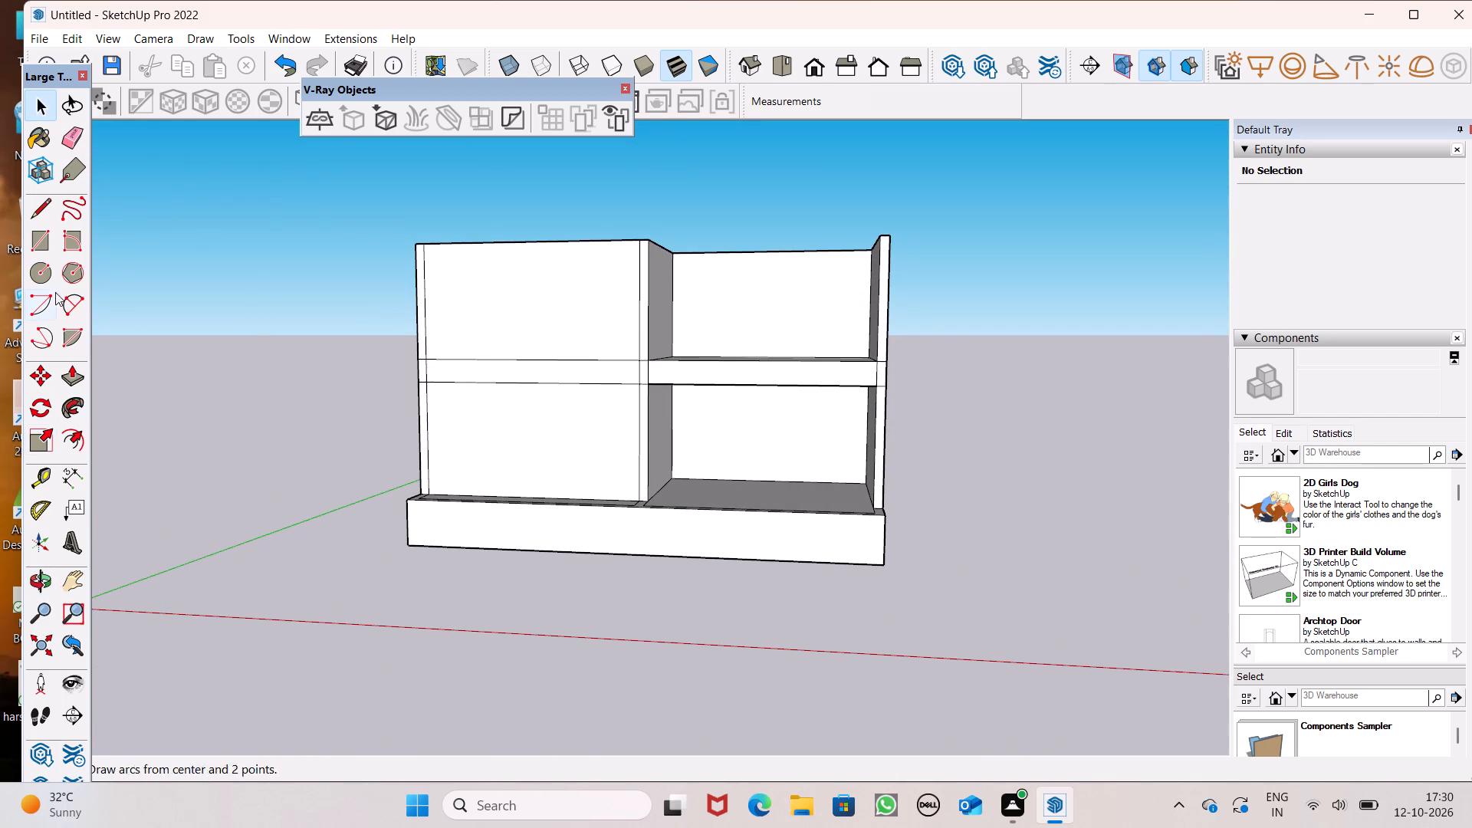
Draw a 4' by 7' door rectangle on the lower front bay's rear wall, standing on the floor near the central partition.
click(50, 231)
middle_drag(735, 510, 757, 526)
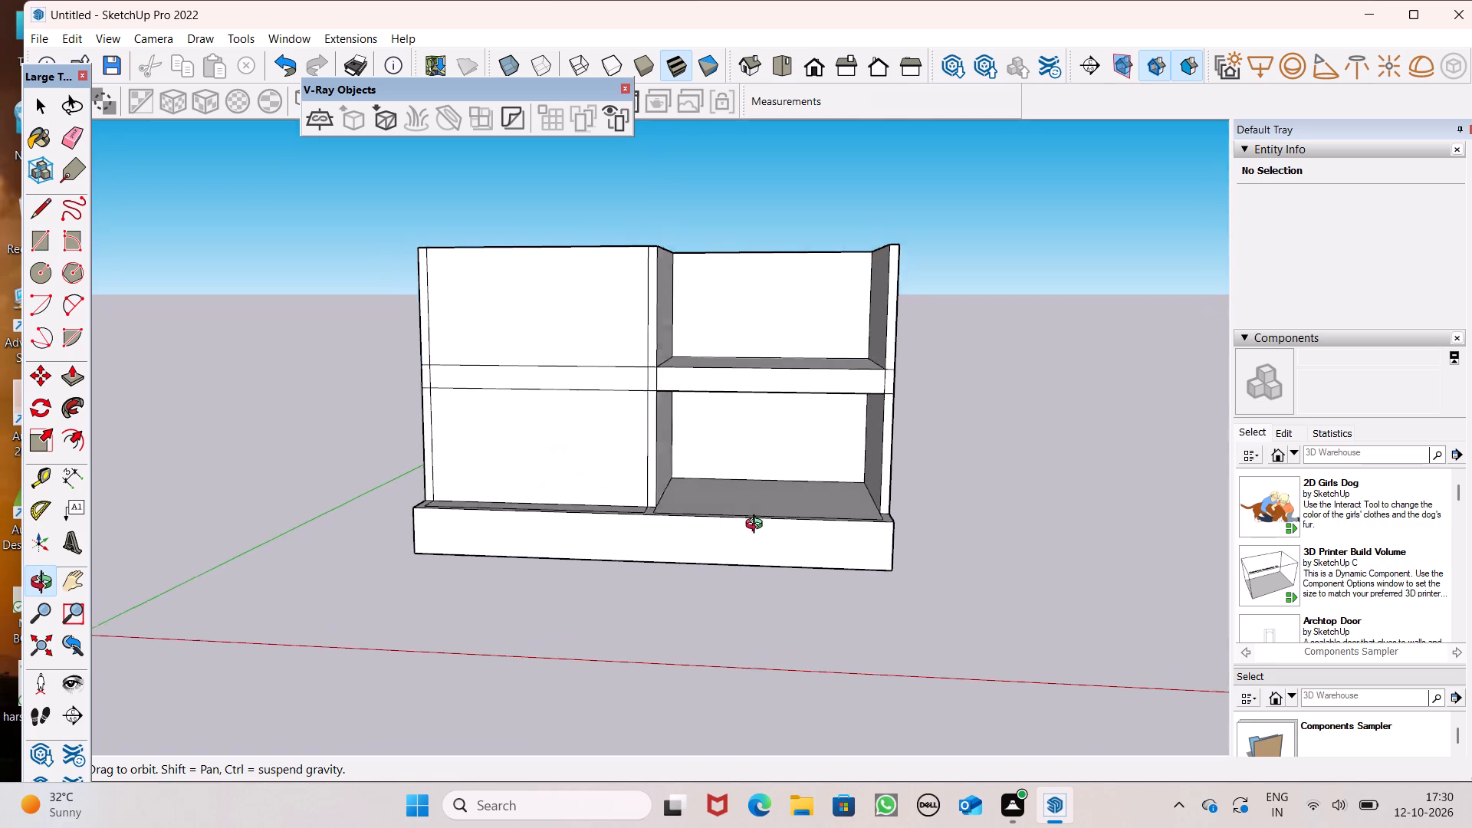
middle_drag(757, 526, 770, 521)
scroll(963, 511, up, 1)
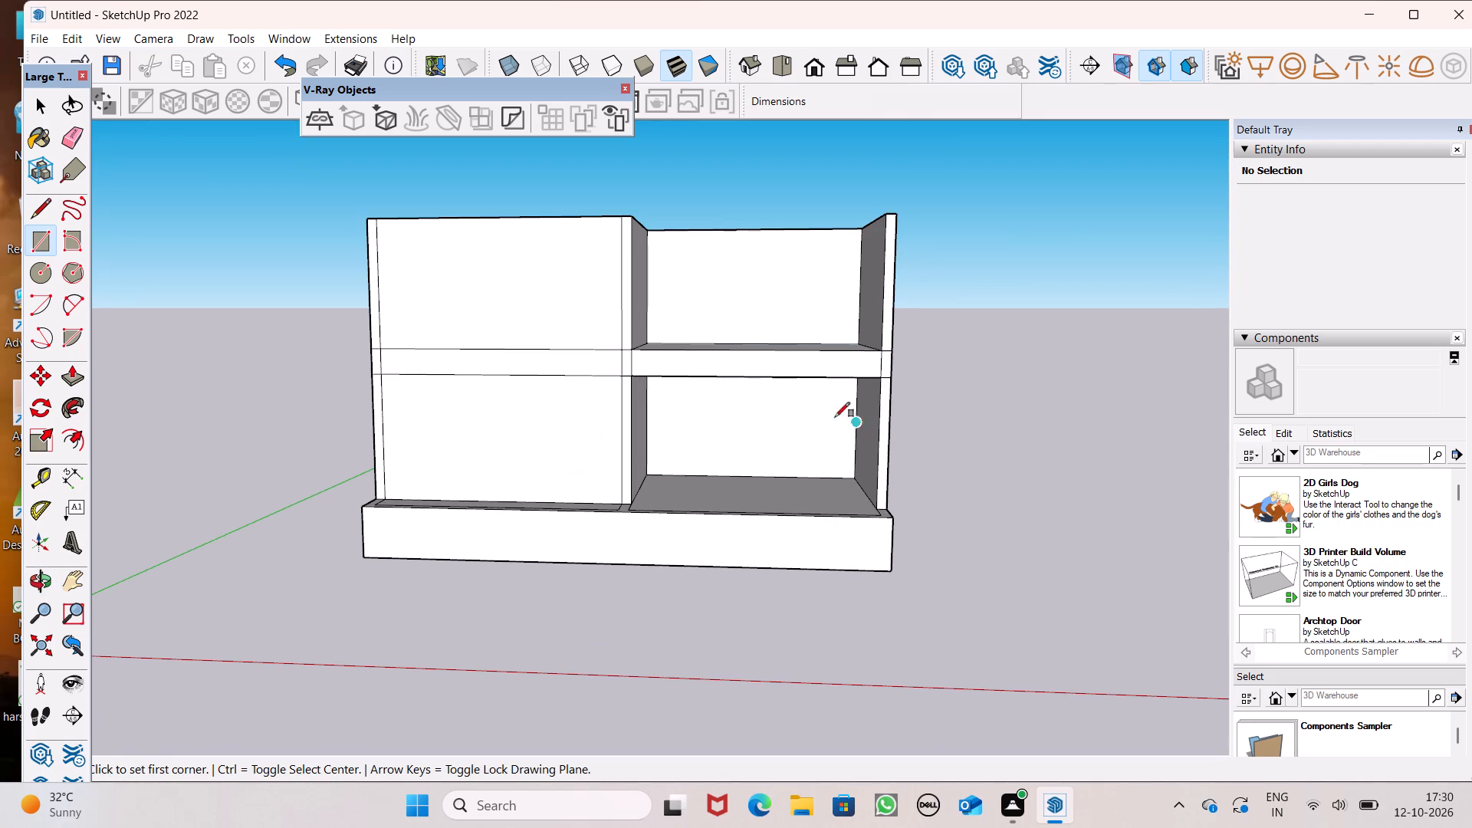
scroll(779, 406, up, 5)
middle_drag(823, 473, 818, 462)
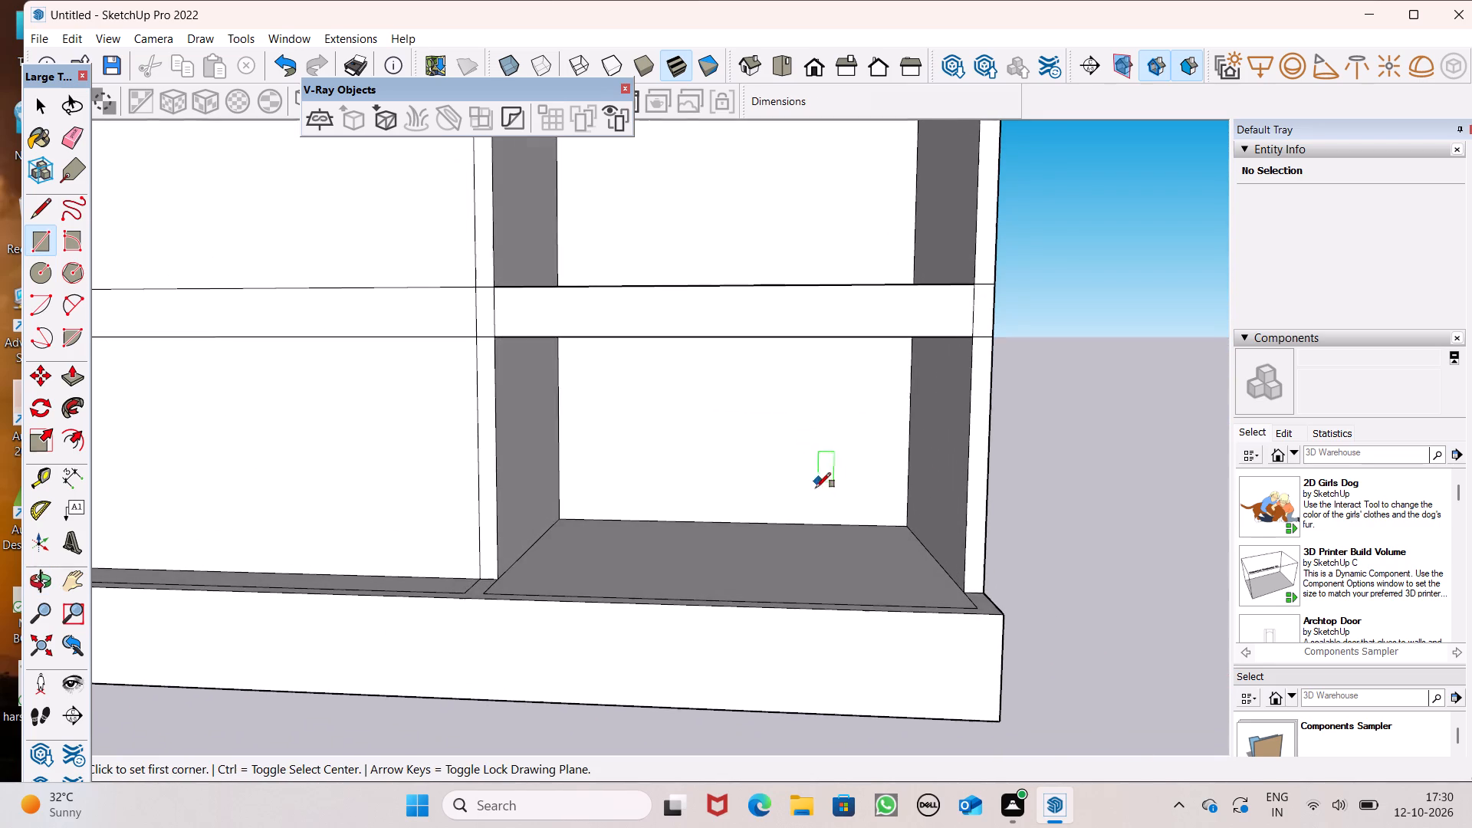
scroll(811, 497, up, 2)
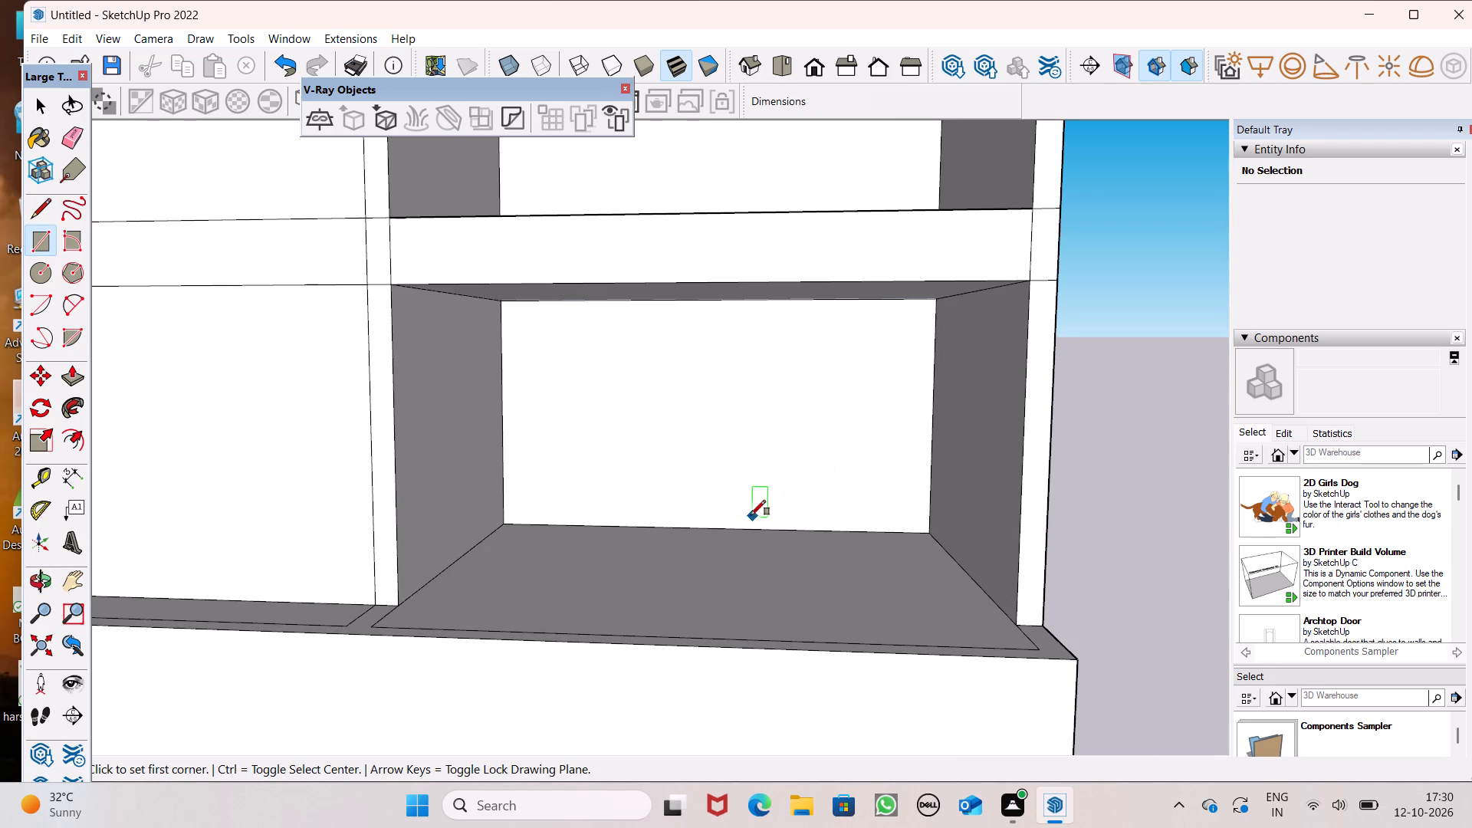
click(535, 521)
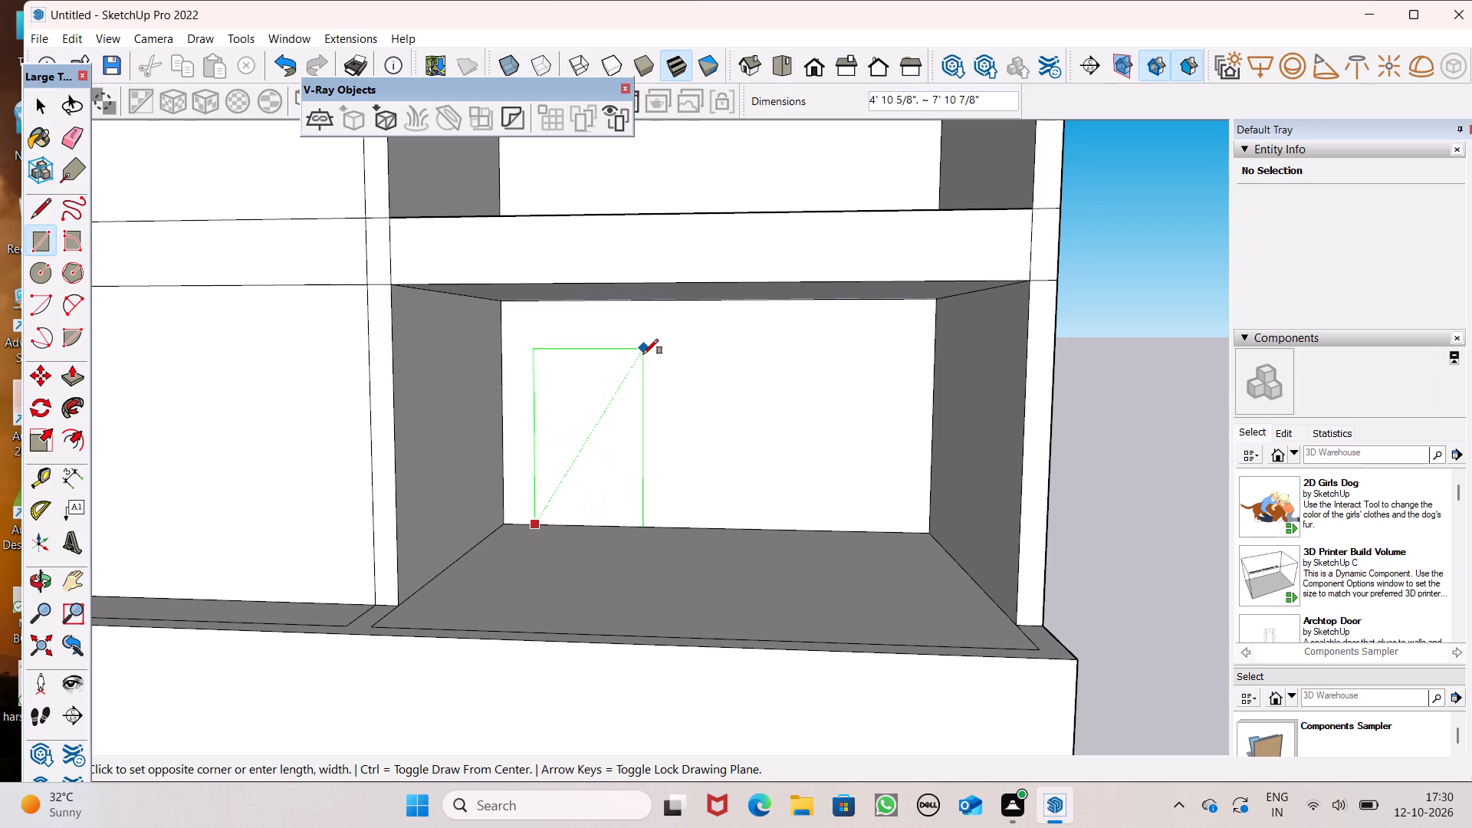
text(4',7')
key(Return)
key(space)
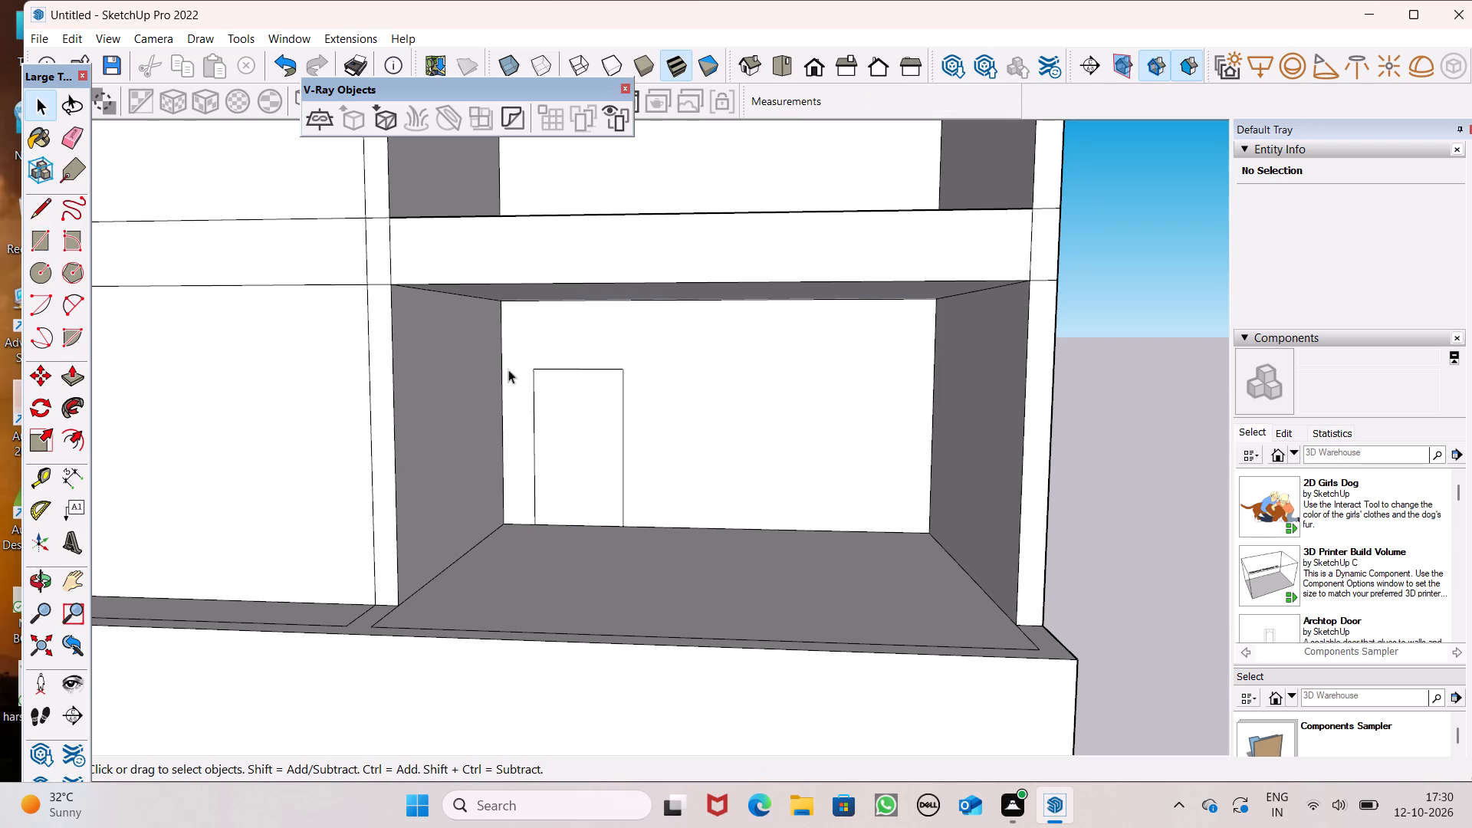
Move the lower front bay's door outline about 1' 3" along the rear wall, away from the central partition.
double_click(603, 427)
key(m)
key(Return)
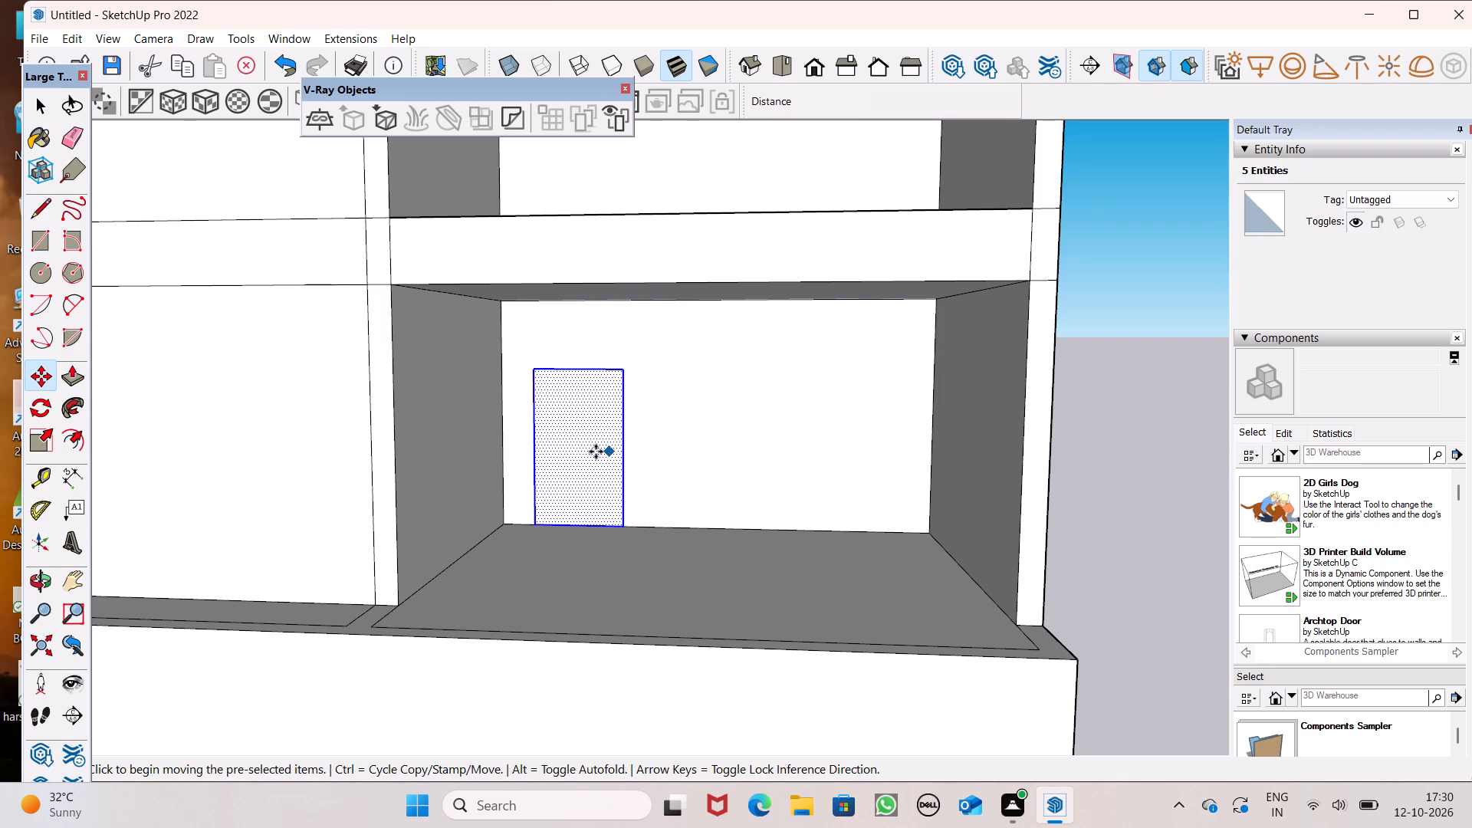
drag(590, 452, 618, 455)
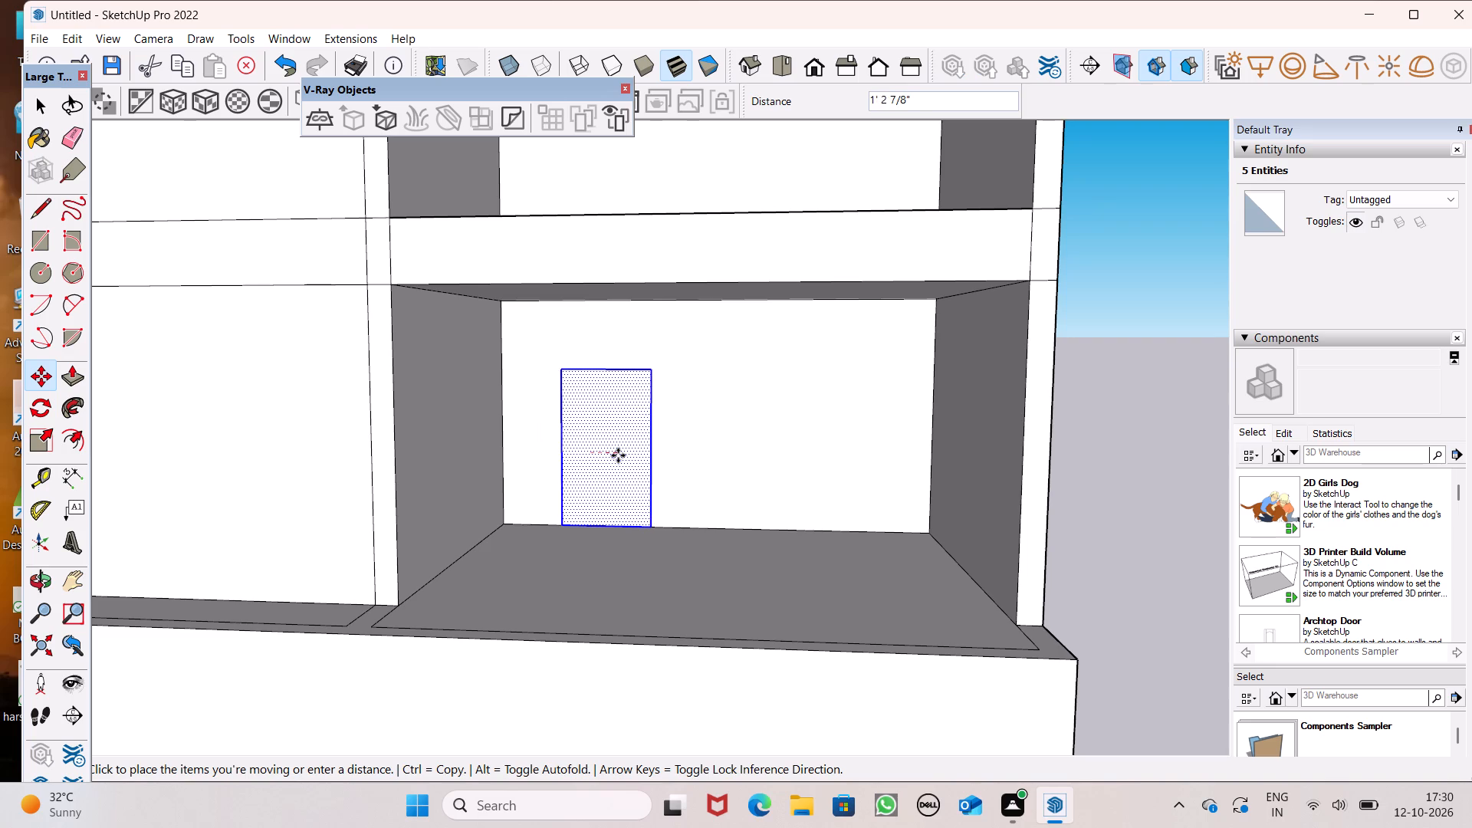
drag(618, 455, 619, 455)
key(space)
click(1137, 507)
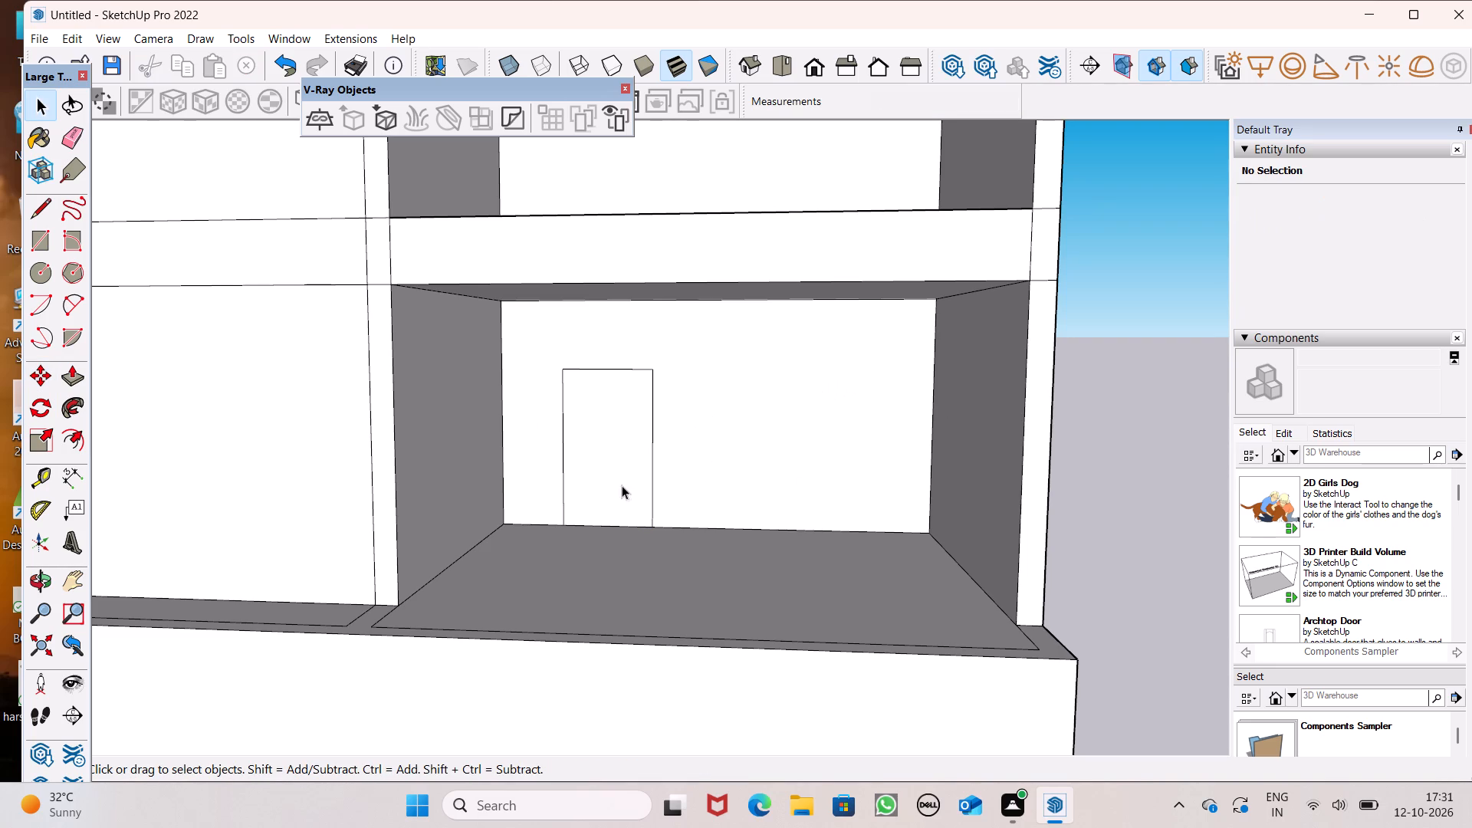
Draw a window rectangle about 4' 6" wide and 5' 7" high on the same wall beside the door outline, above the floor.
click(36, 238)
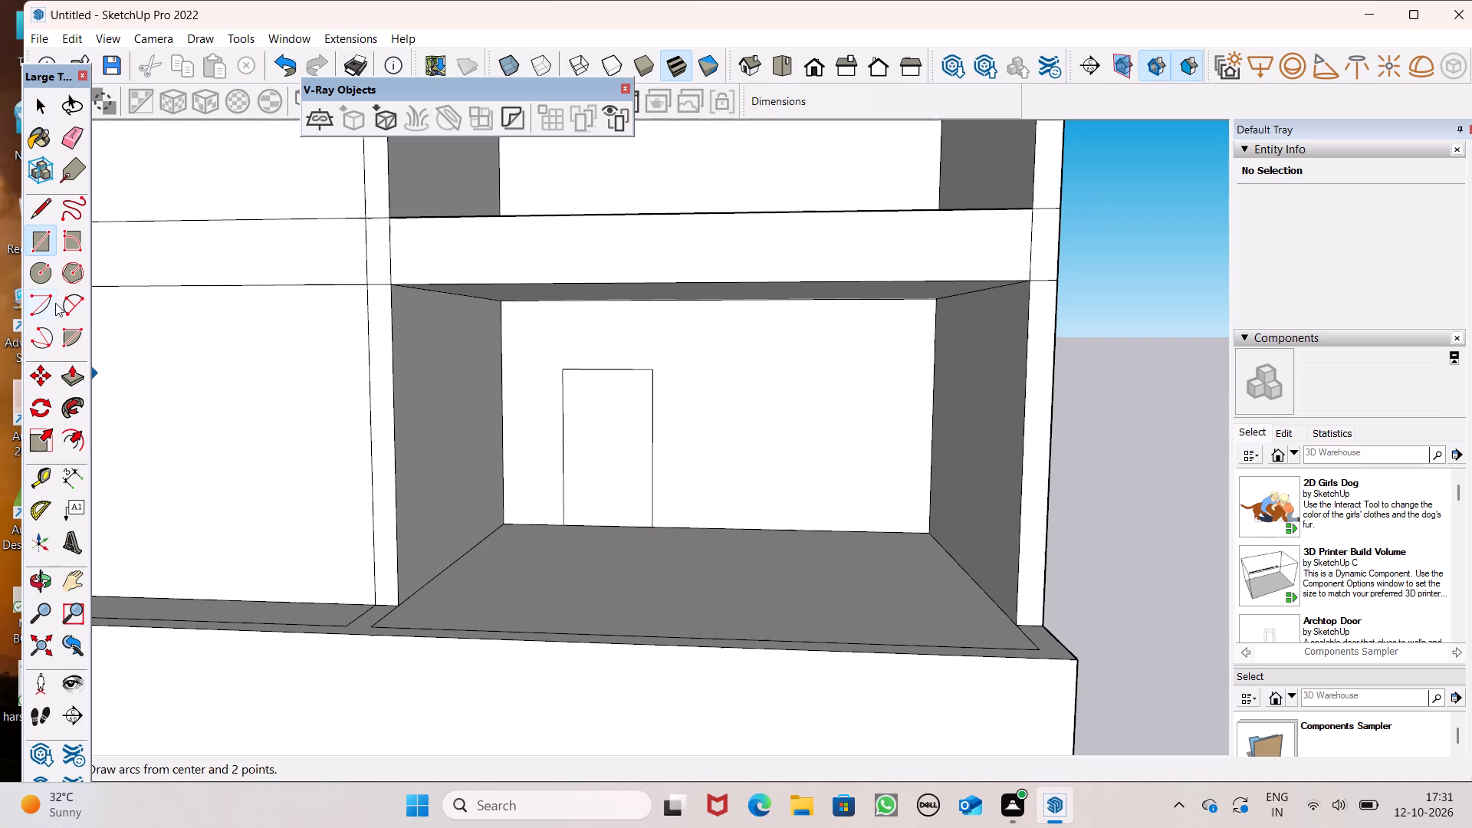
click(751, 483)
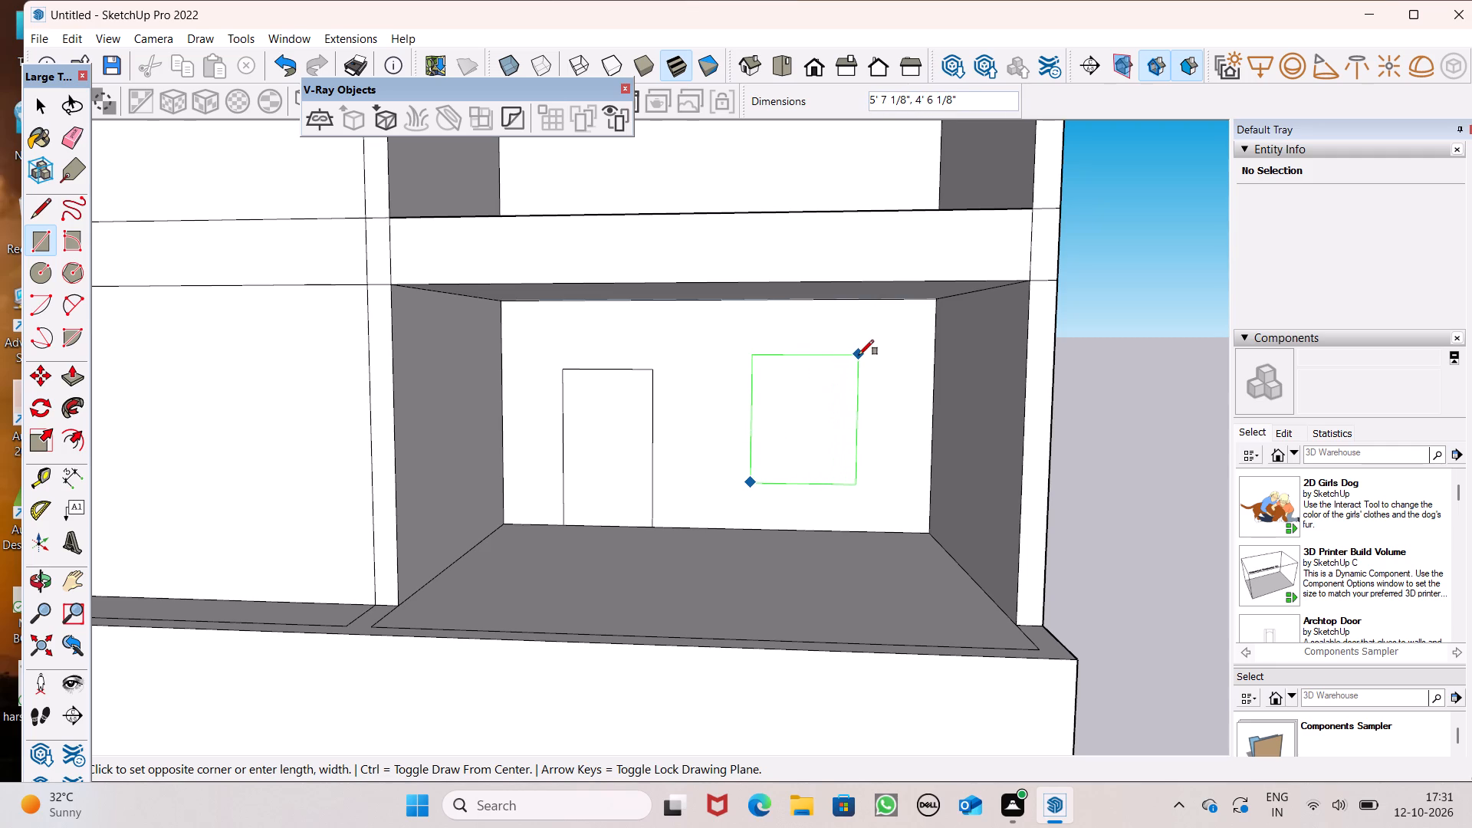
click(859, 355)
key(space)
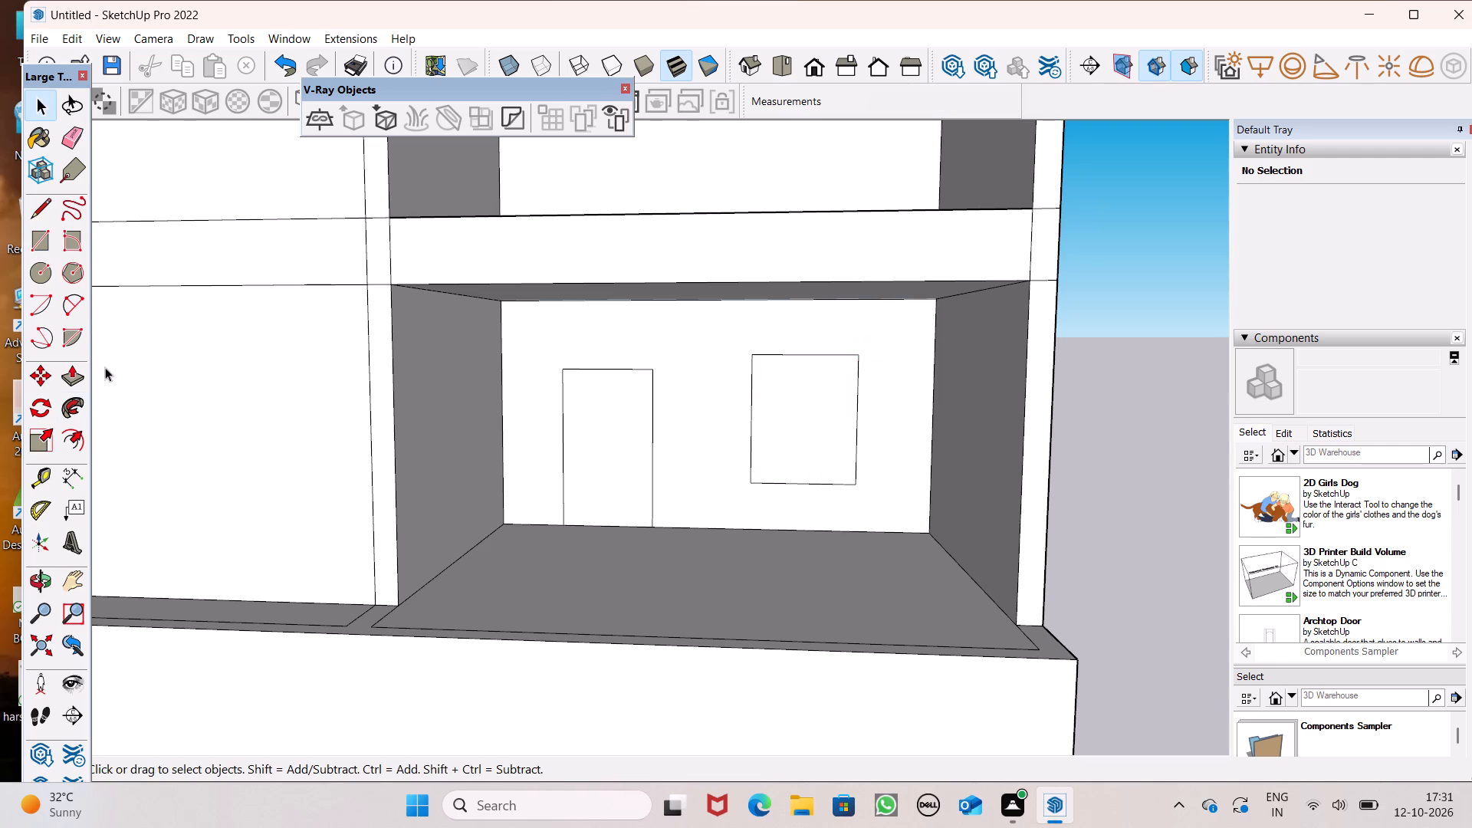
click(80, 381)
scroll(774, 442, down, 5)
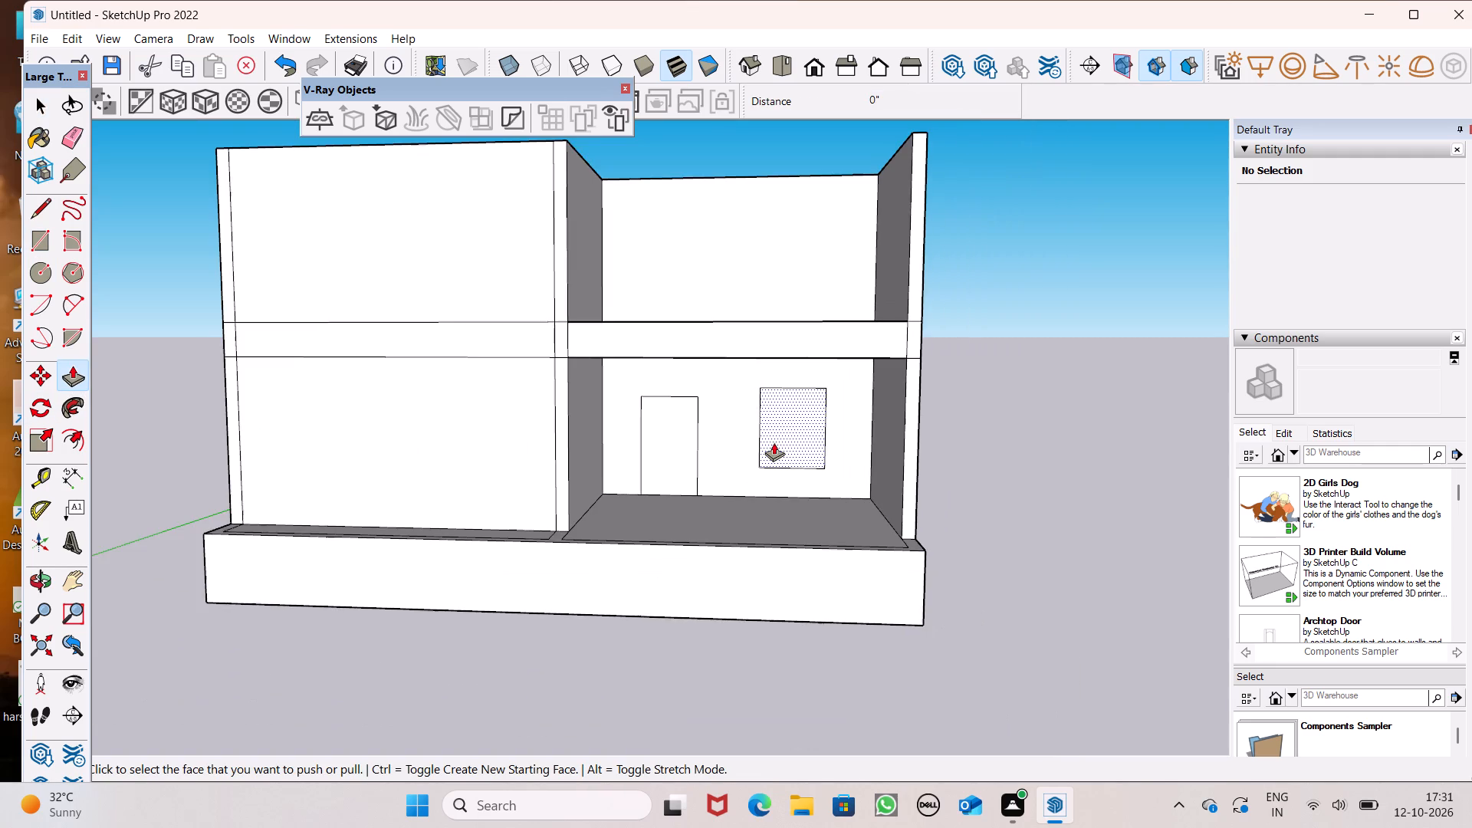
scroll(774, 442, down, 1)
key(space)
Draw an opening rectangle about 8' wide and 7' high on the upper front bay's rear wall, standing on its floor.
scroll(1020, 438, down, 2)
middle_drag(984, 406, 1004, 505)
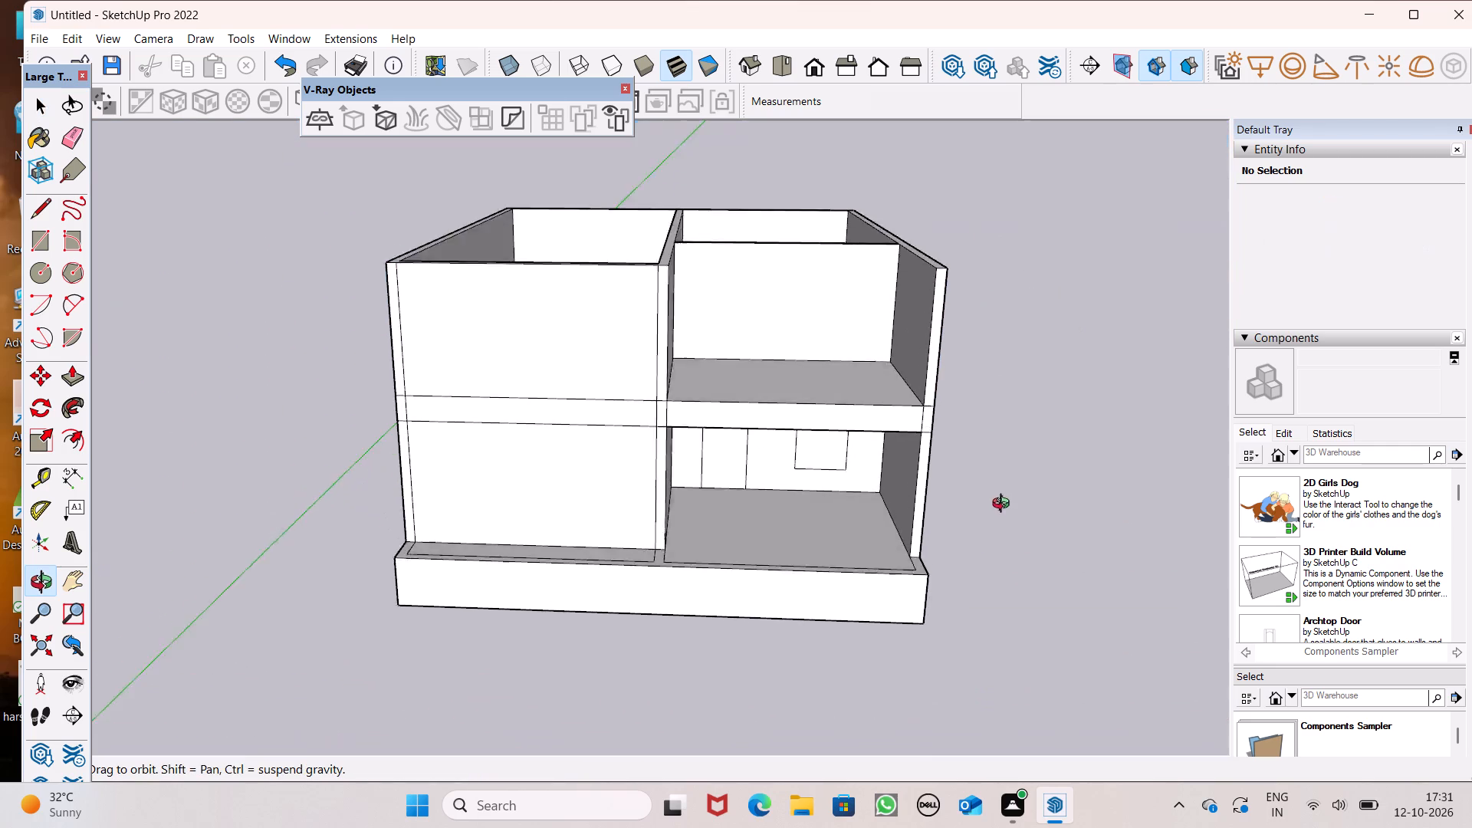
middle_drag(1004, 505, 1017, 582)
scroll(903, 341, up, 3)
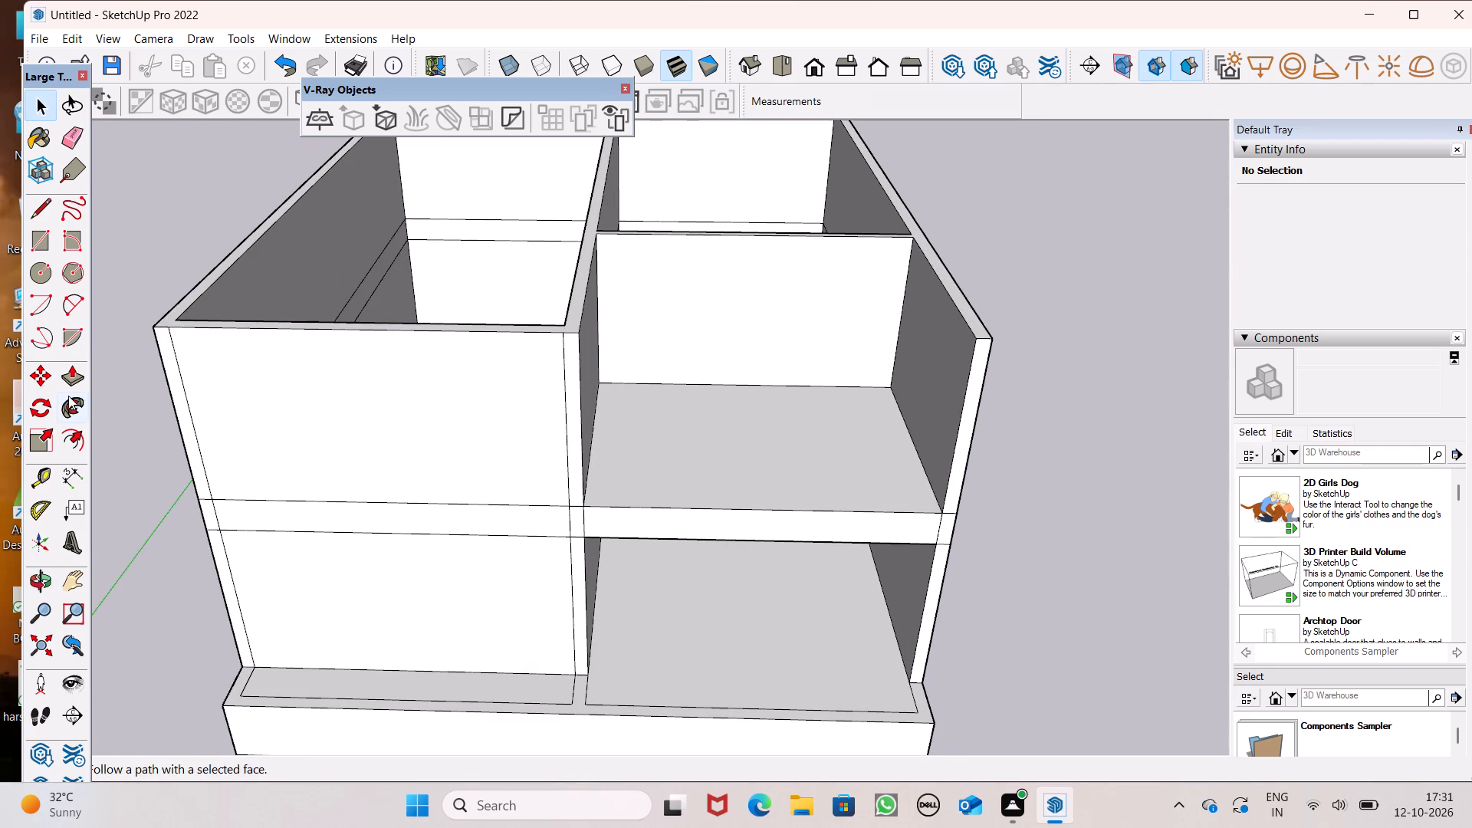
click(39, 245)
middle_drag(646, 378, 639, 314)
scroll(639, 314, up, 2)
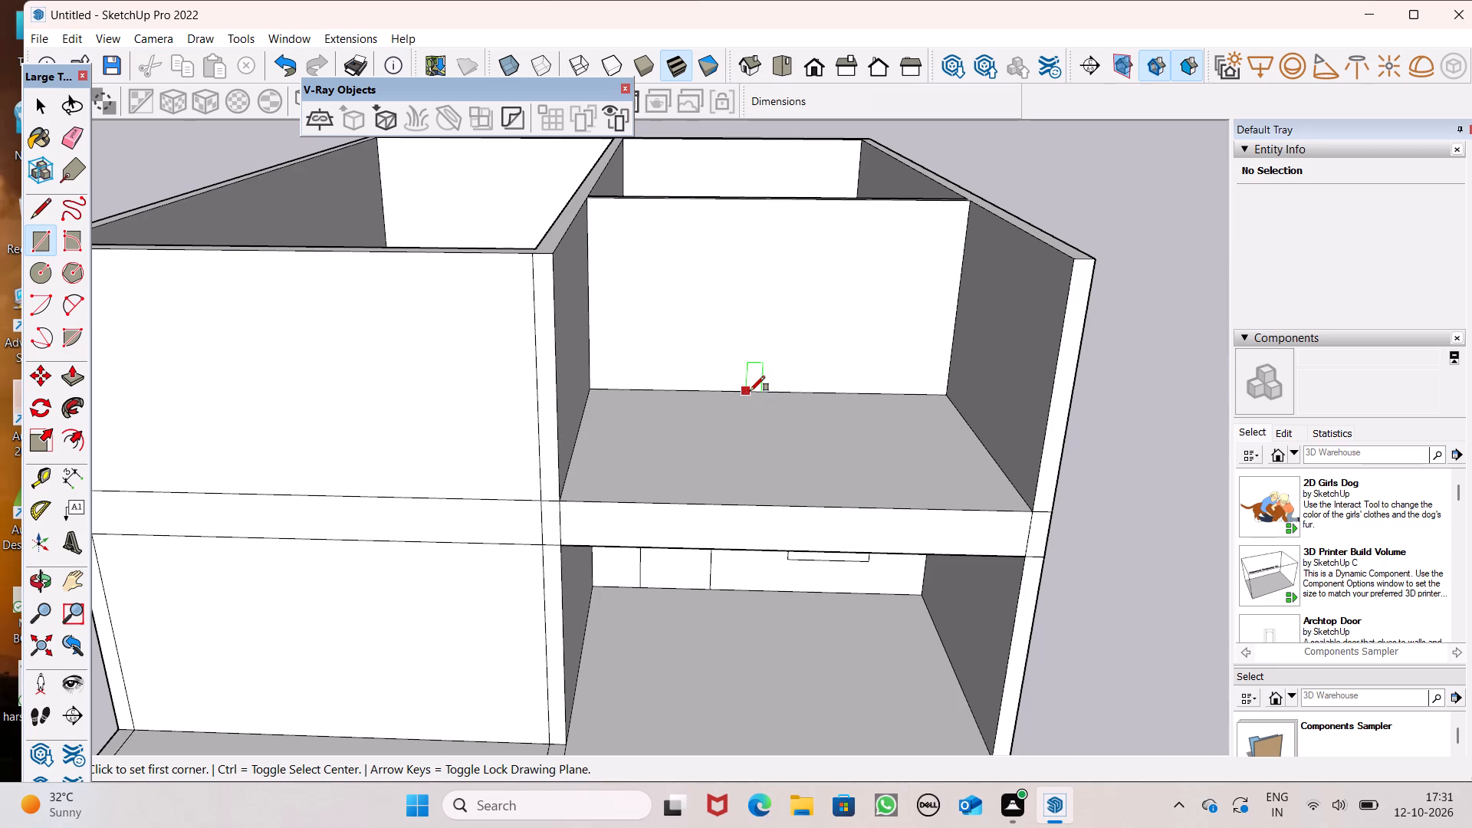
click(748, 389)
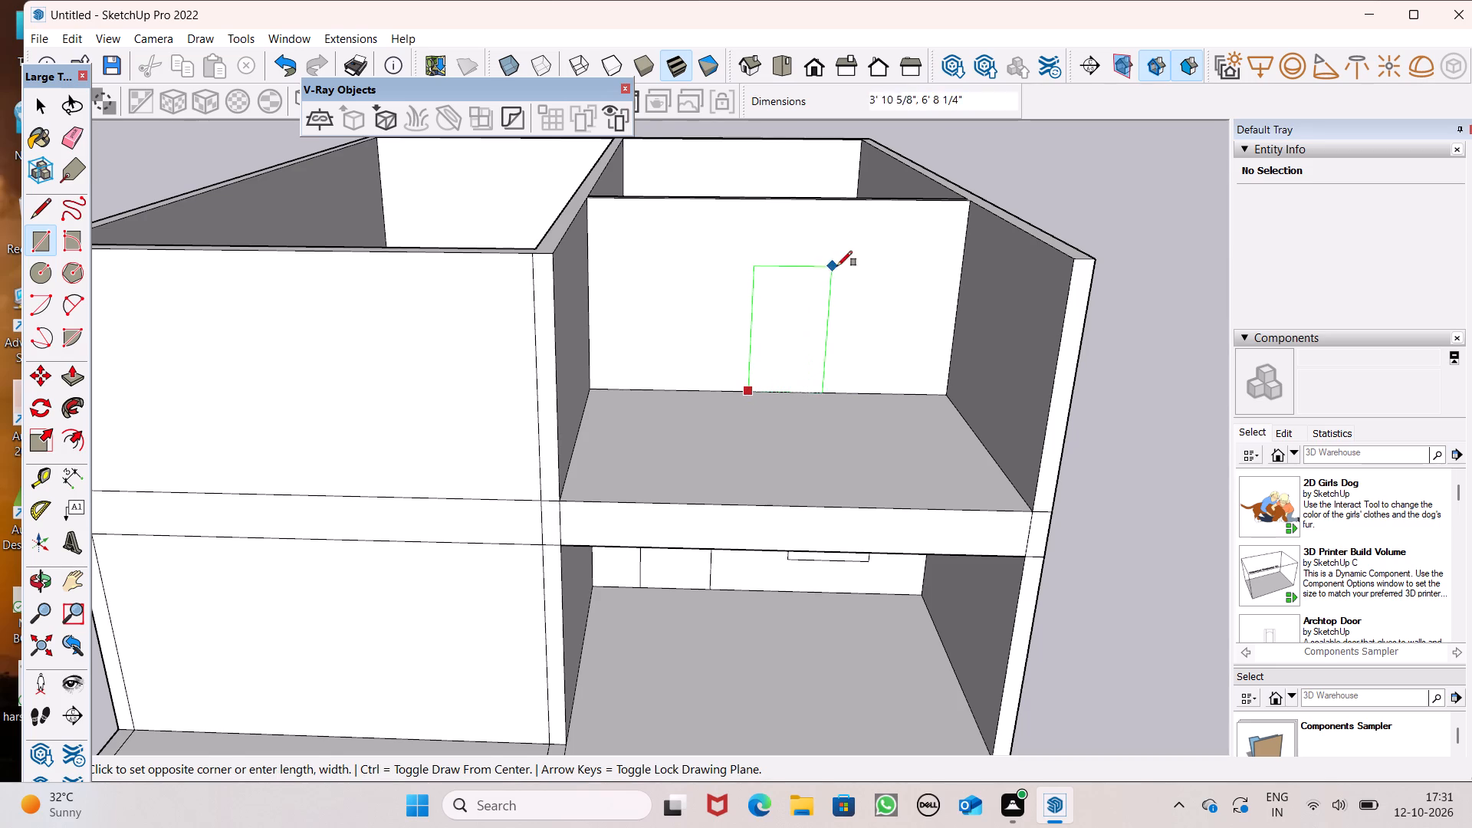
click(892, 235)
key(space)
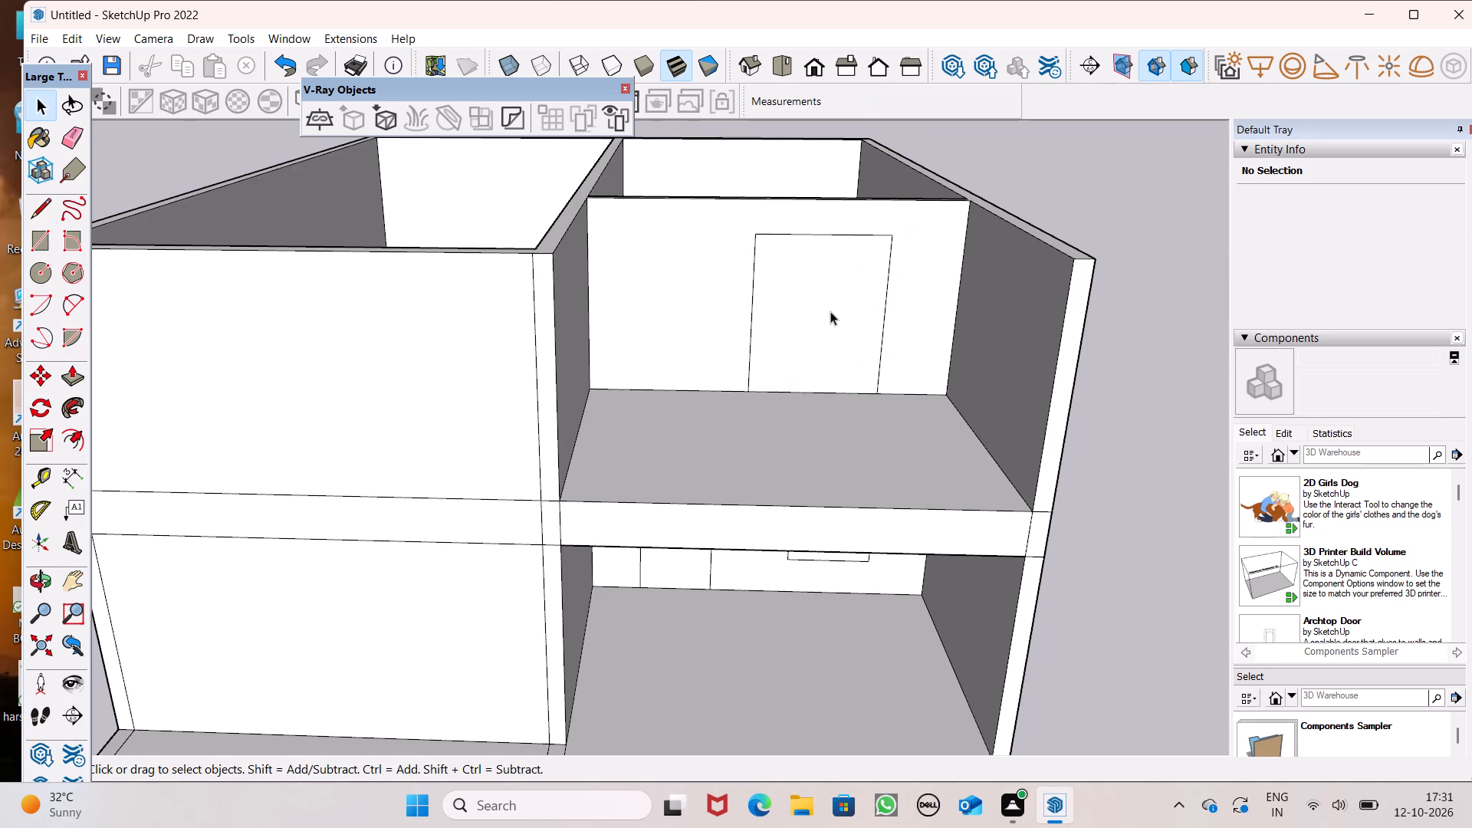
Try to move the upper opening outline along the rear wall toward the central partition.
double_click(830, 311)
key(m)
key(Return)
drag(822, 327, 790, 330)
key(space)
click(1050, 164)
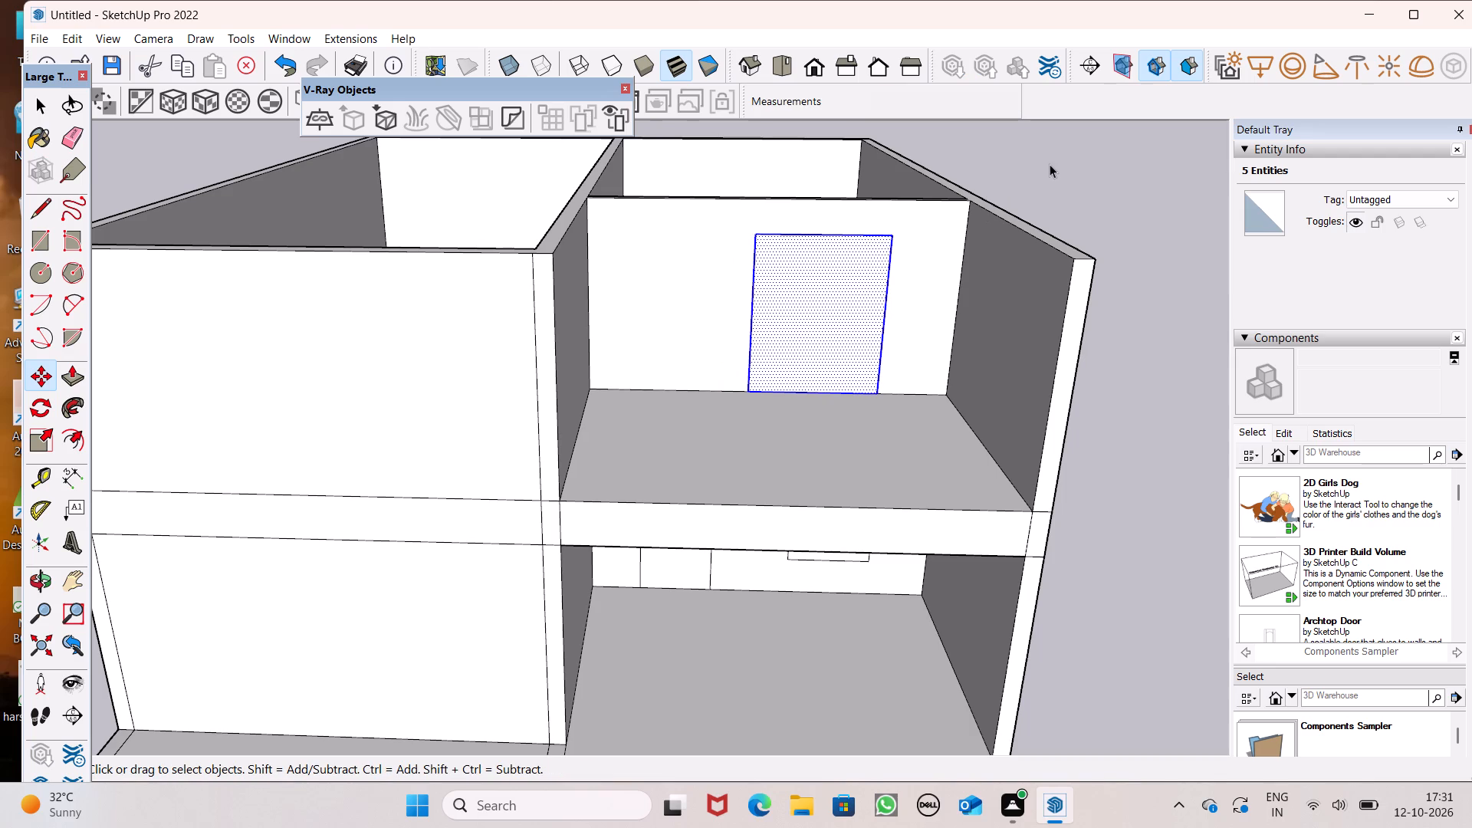
Push the upper opening, the lower door and the lower window 6" through the front bay's rear walls.
scroll(1007, 199, down, 7)
middle_drag(1047, 251, 958, 193)
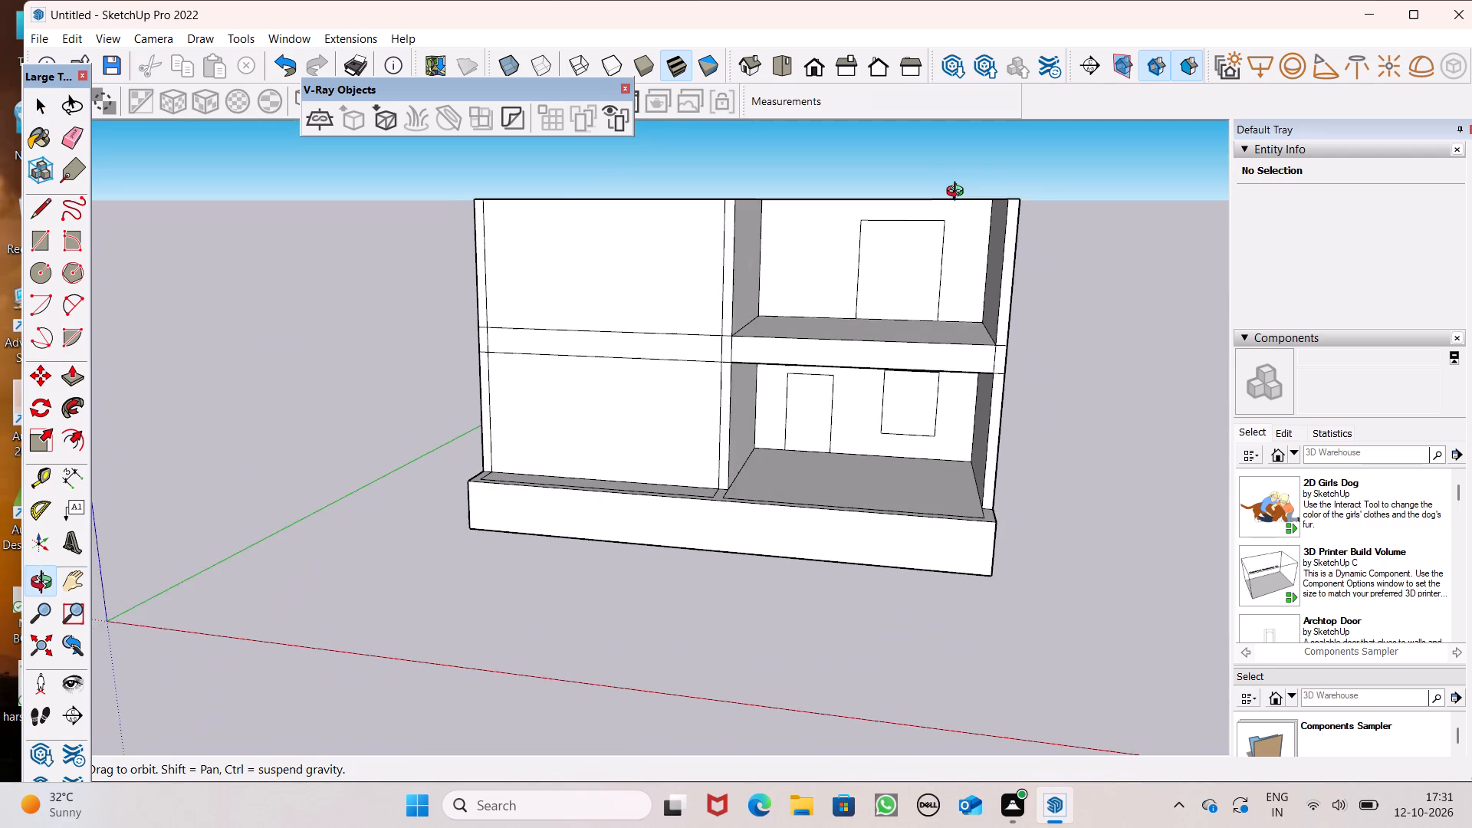
middle_drag(958, 193, 969, 192)
scroll(969, 196, up, 1)
click(74, 374)
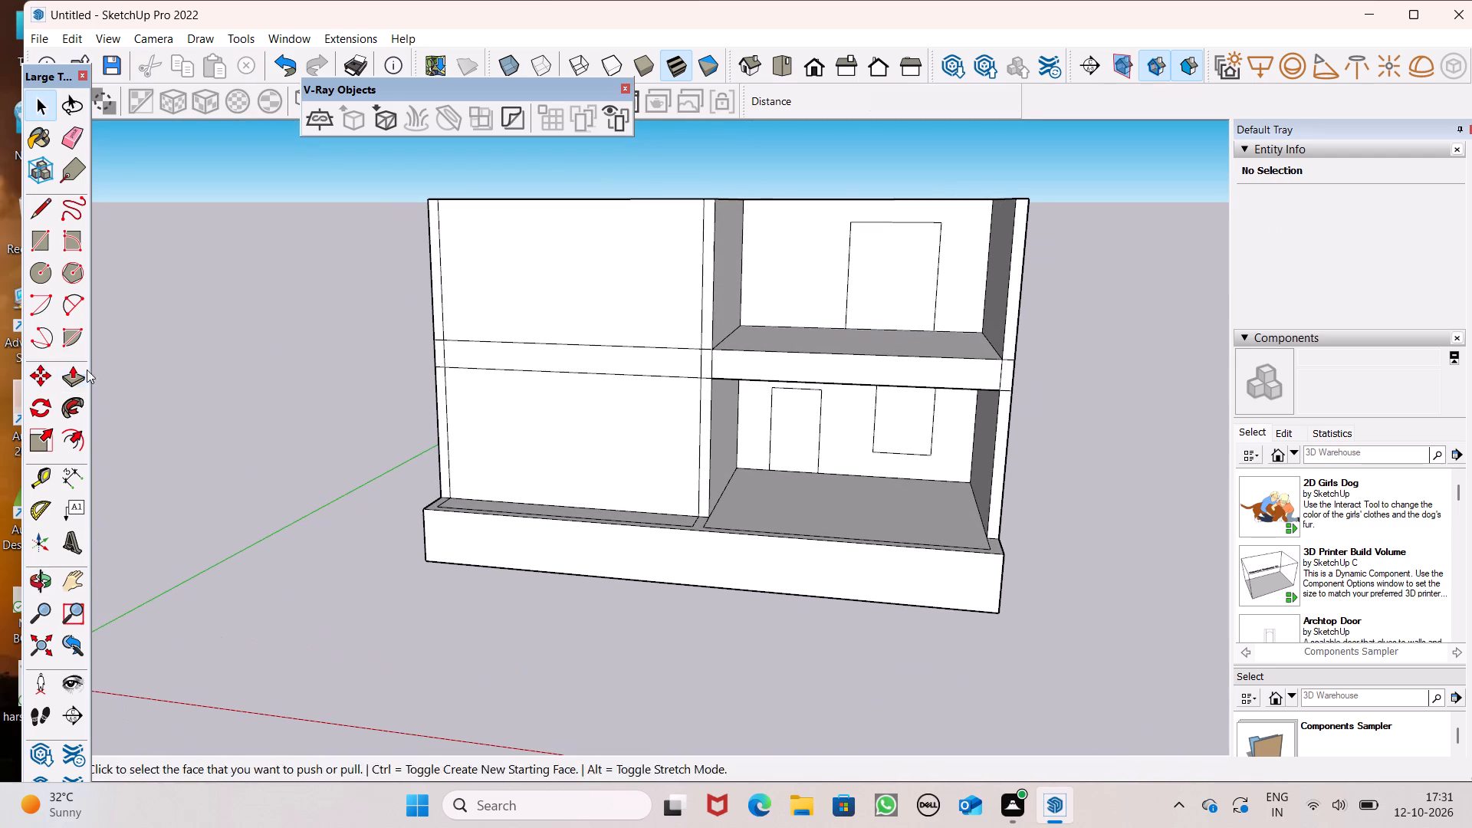
scroll(699, 297, up, 6)
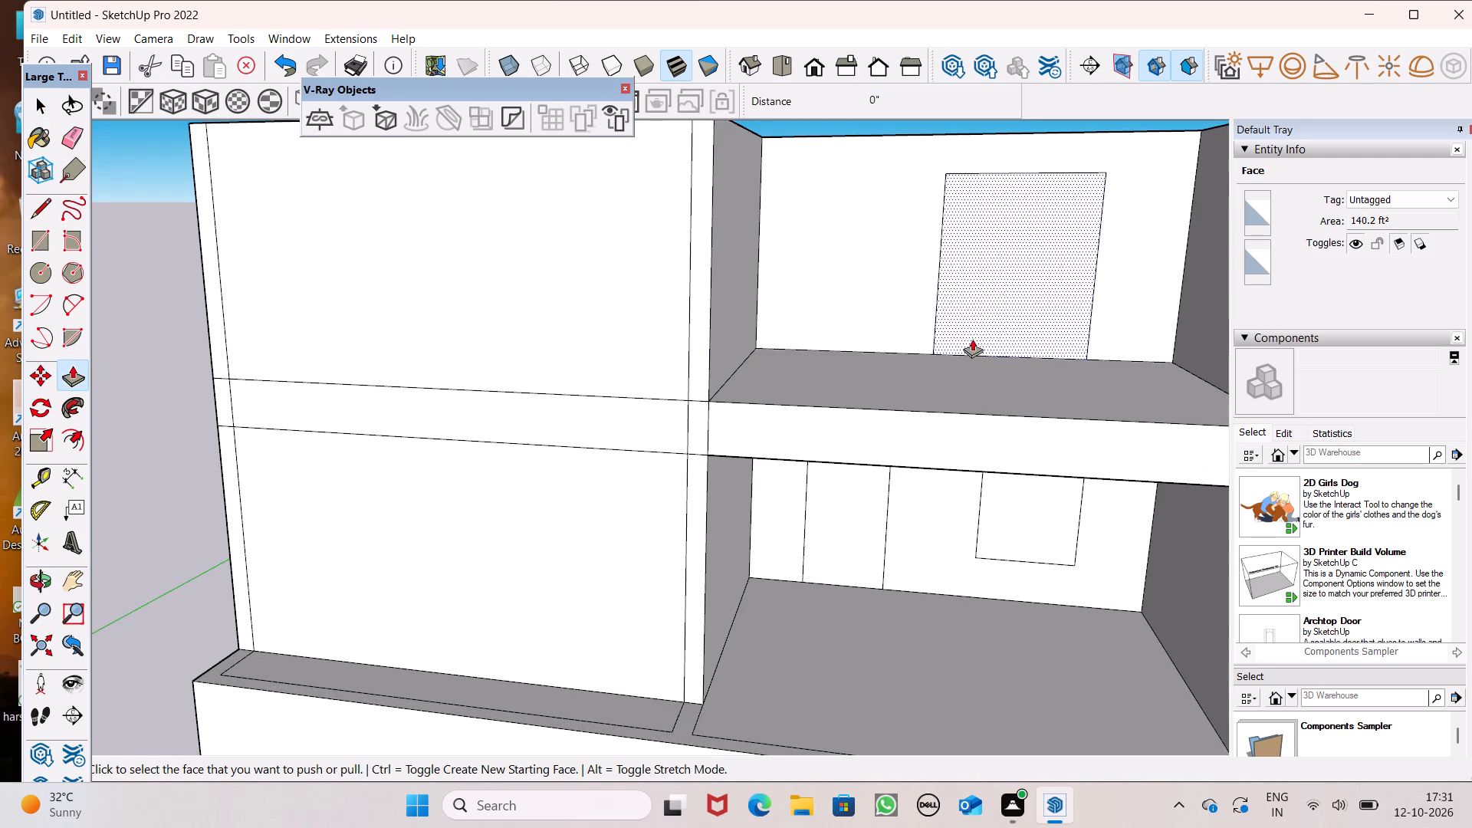
drag(972, 339, 1011, 317)
drag(824, 563, 853, 534)
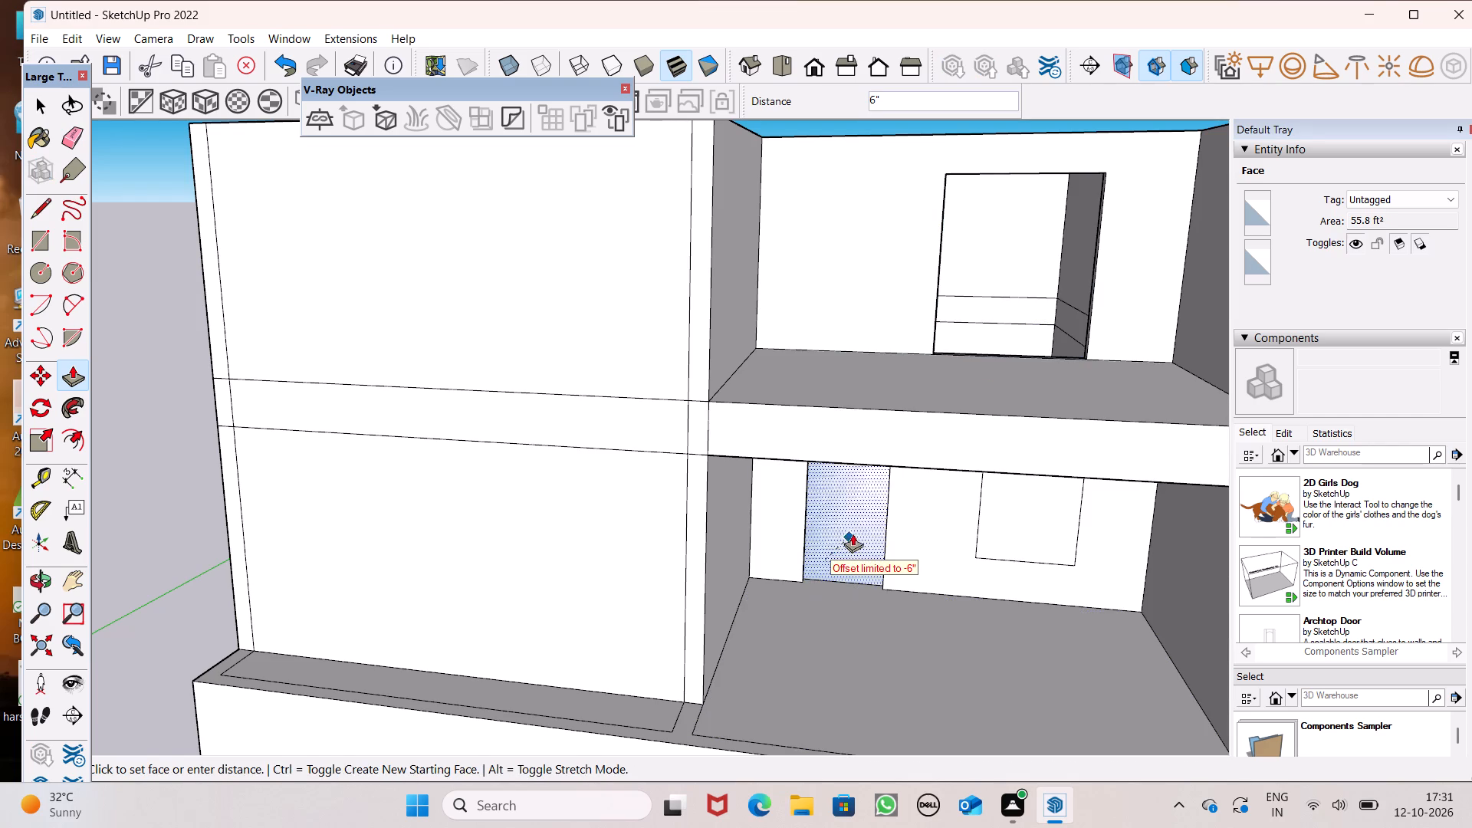
drag(853, 534, 872, 529)
drag(1010, 538, 1047, 521)
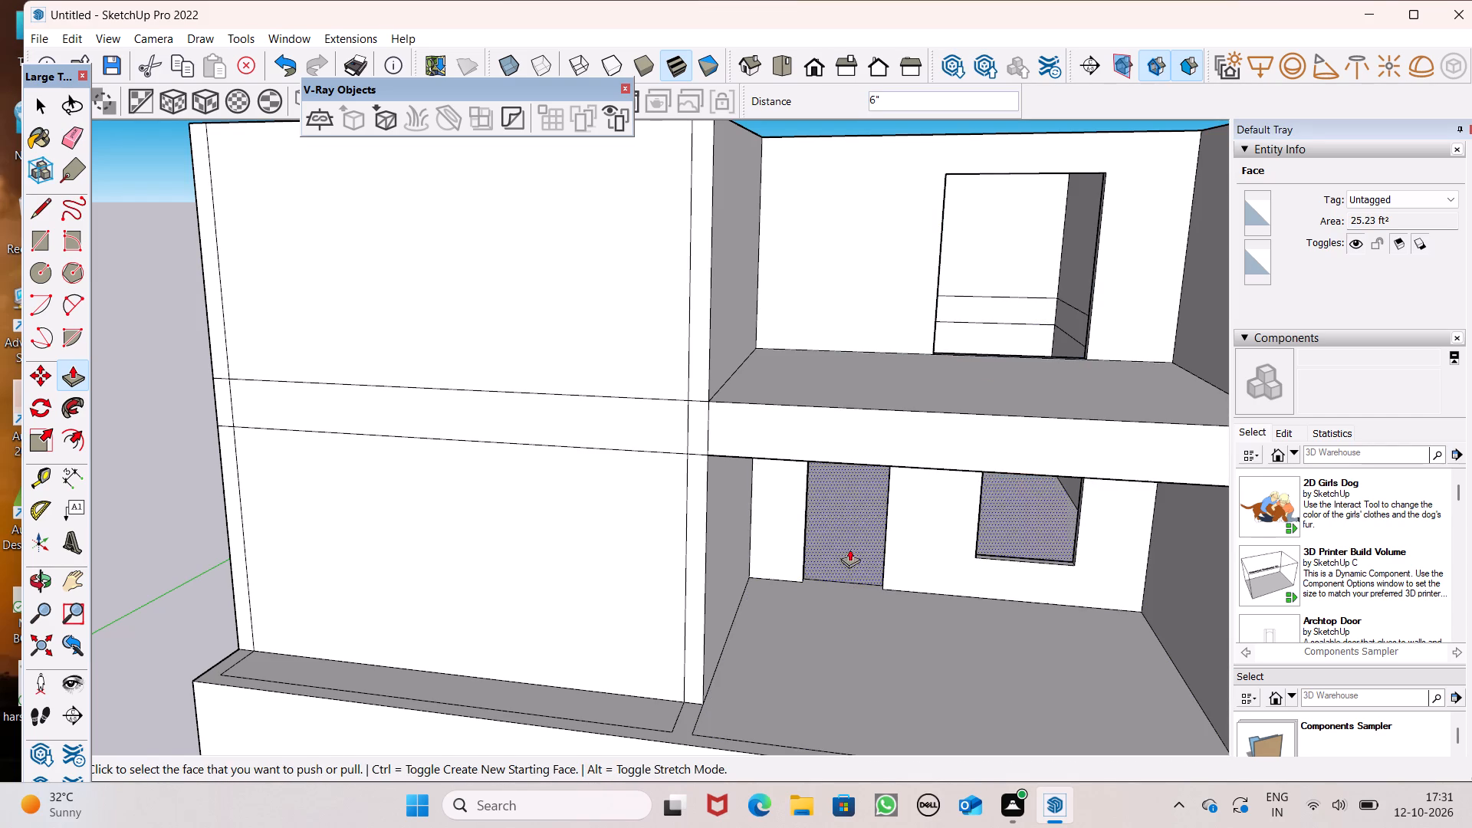
Trace part of the dividing band's upper edge inside the room behind the front bay to form an upper floor face.
scroll(767, 419, down, 7)
key(space)
middle_drag(965, 350, 102, 608)
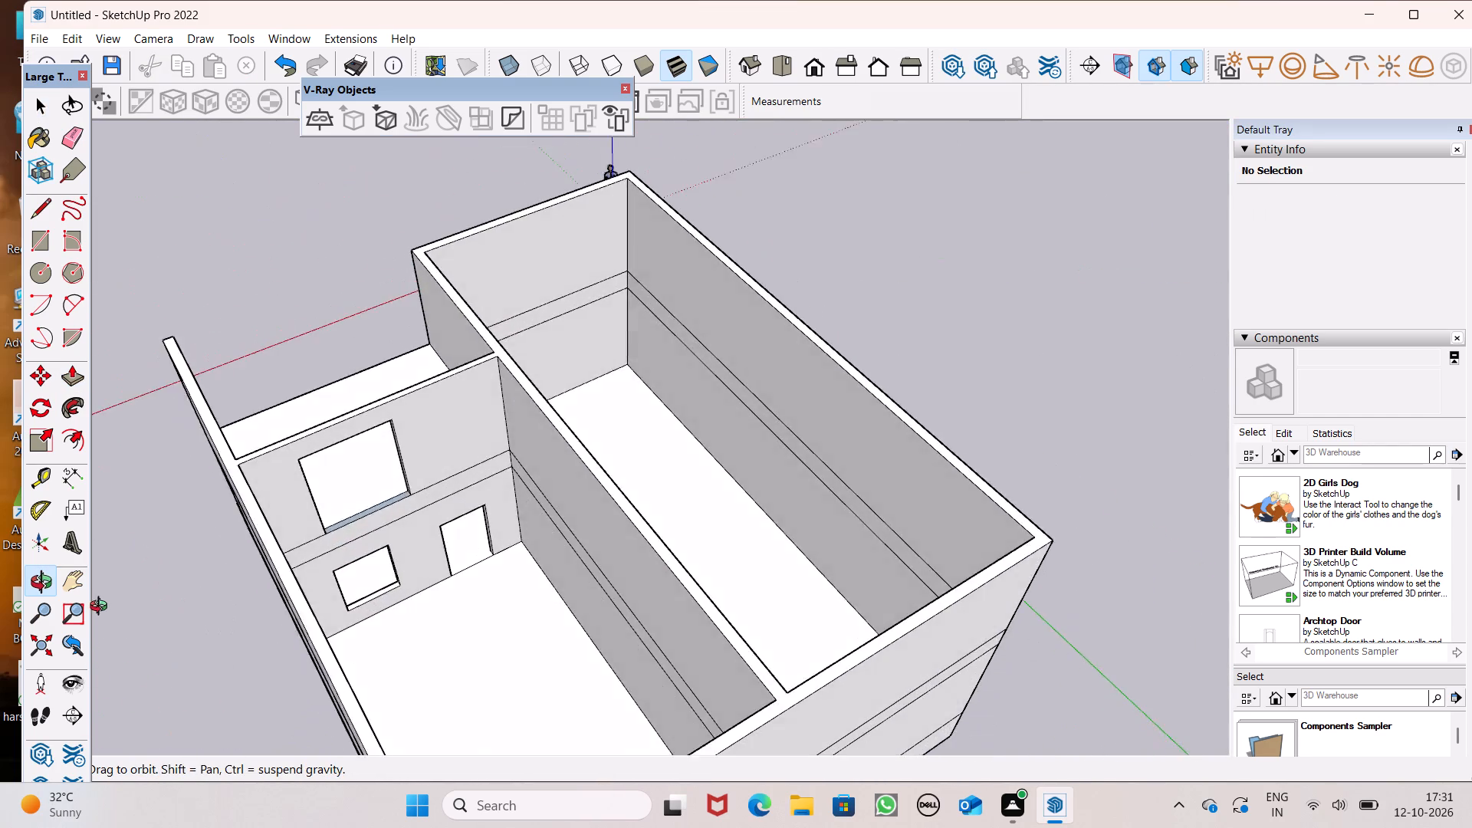
middle_drag(102, 608, 0, 519)
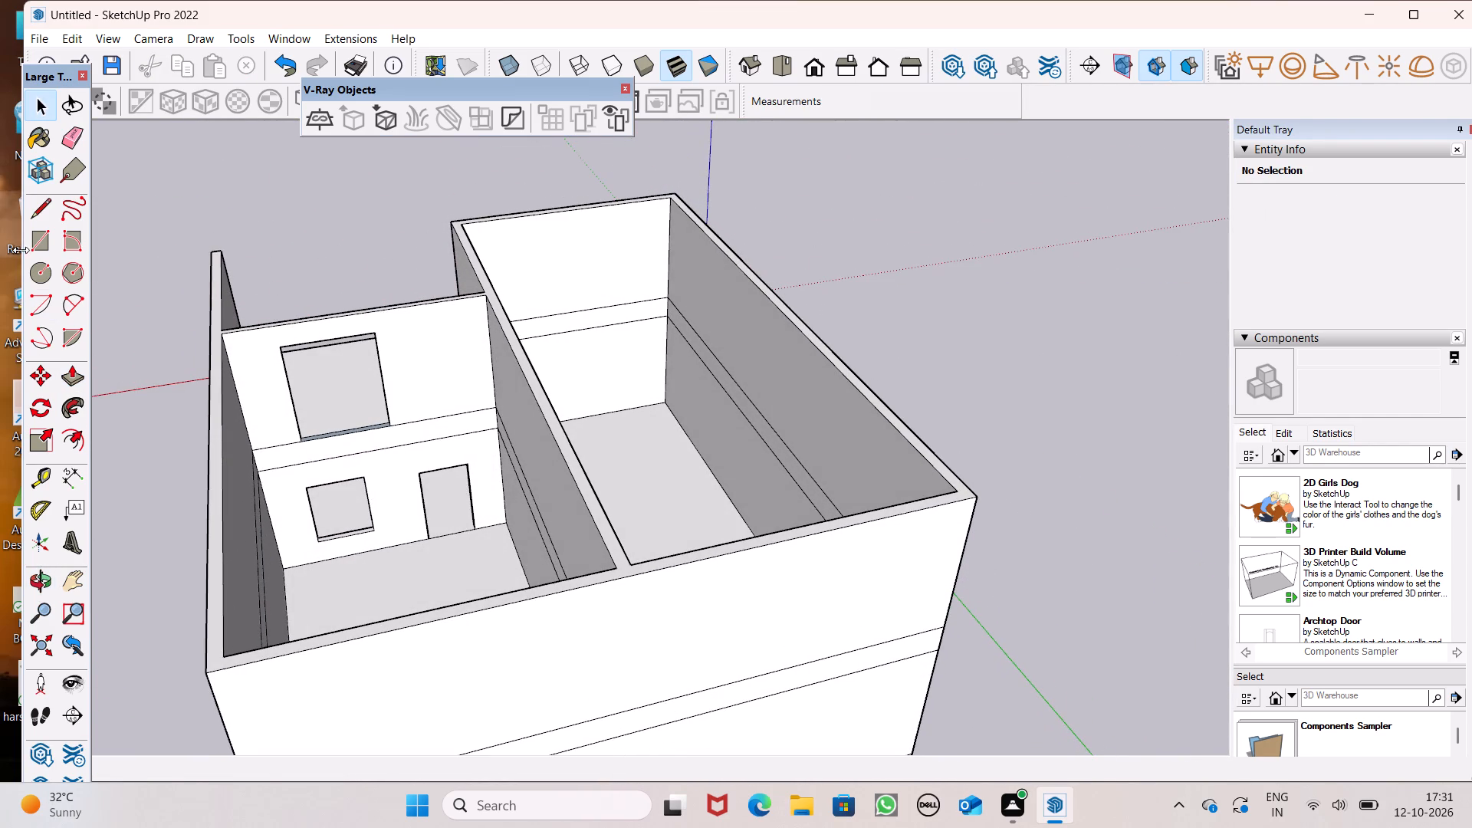
click(31, 218)
scroll(258, 439, up, 6)
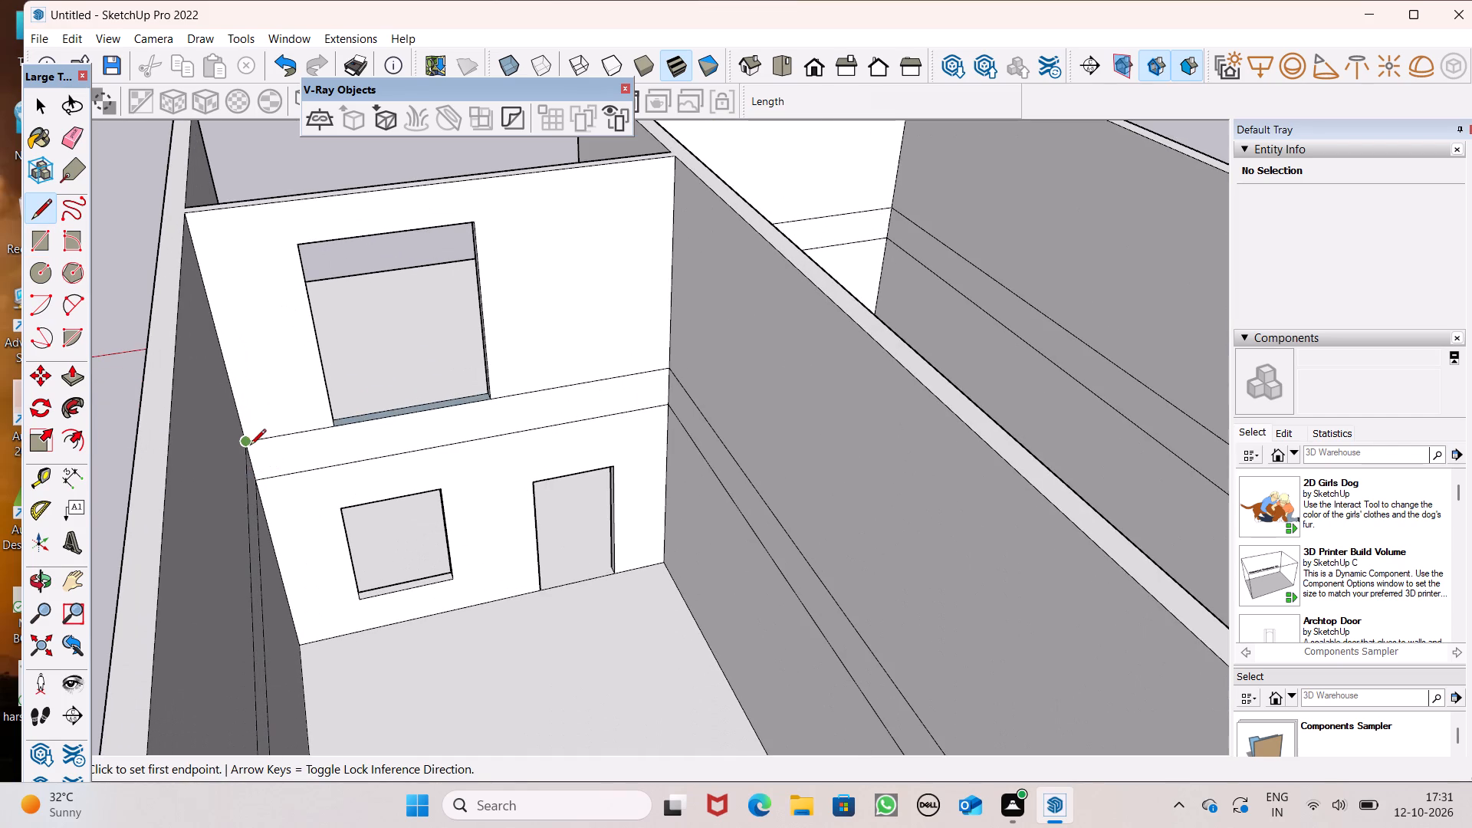
drag(250, 446, 270, 443)
click(306, 429)
key(space)
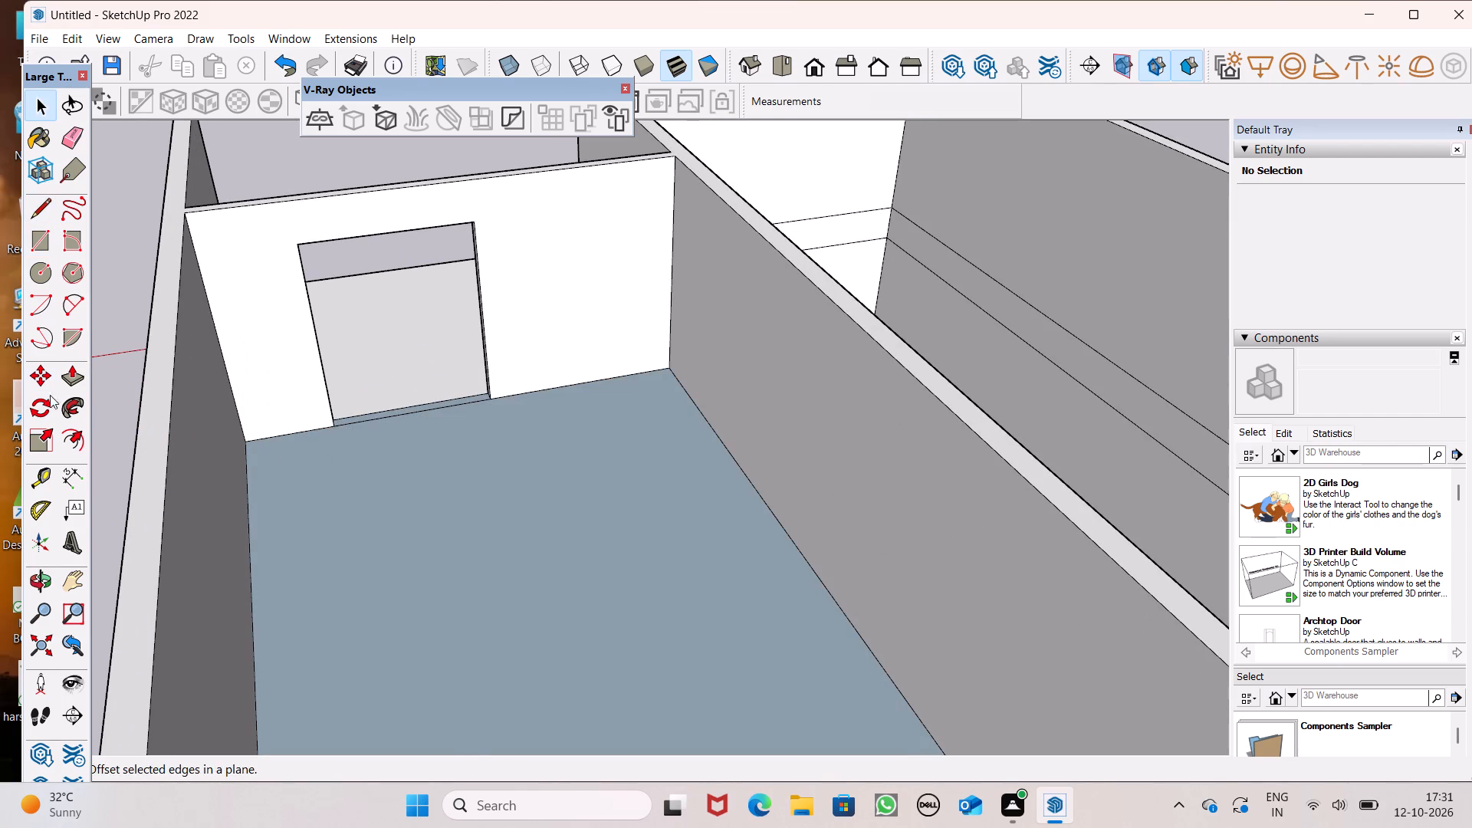
Thicken the new floor face behind the front bay 6" downward with Push/Pull.
click(74, 375)
drag(334, 492, 336, 507)
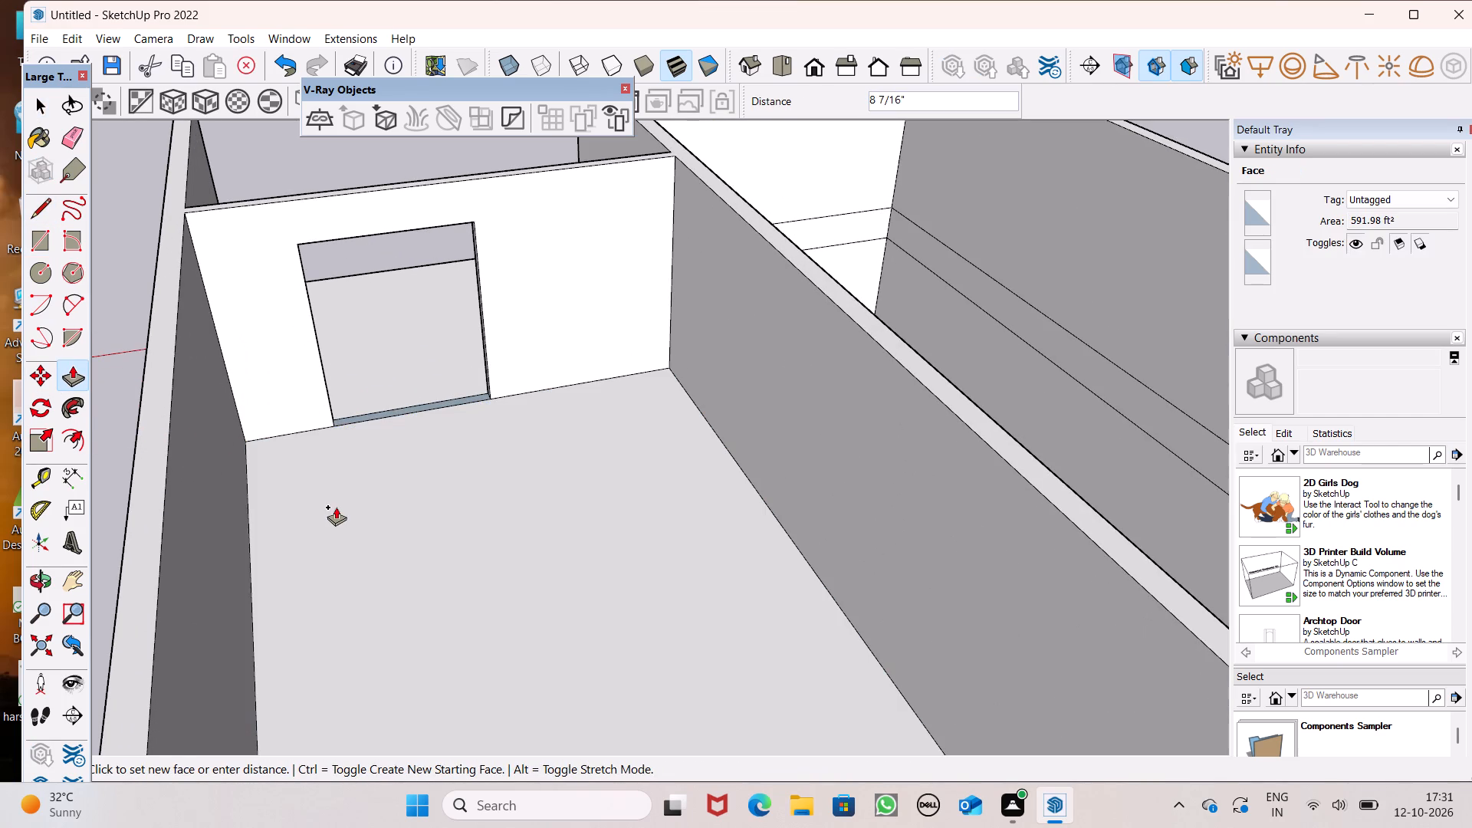
drag(336, 507, 340, 507)
key(6)
key(shift+quotedbl)
key(Return)
Trace part of the dividing band's upper edge inside the long room to form its upper floor face.
scroll(652, 379, down, 7)
middle_drag(760, 435, 599, 541)
scroll(1152, 279, up, 5)
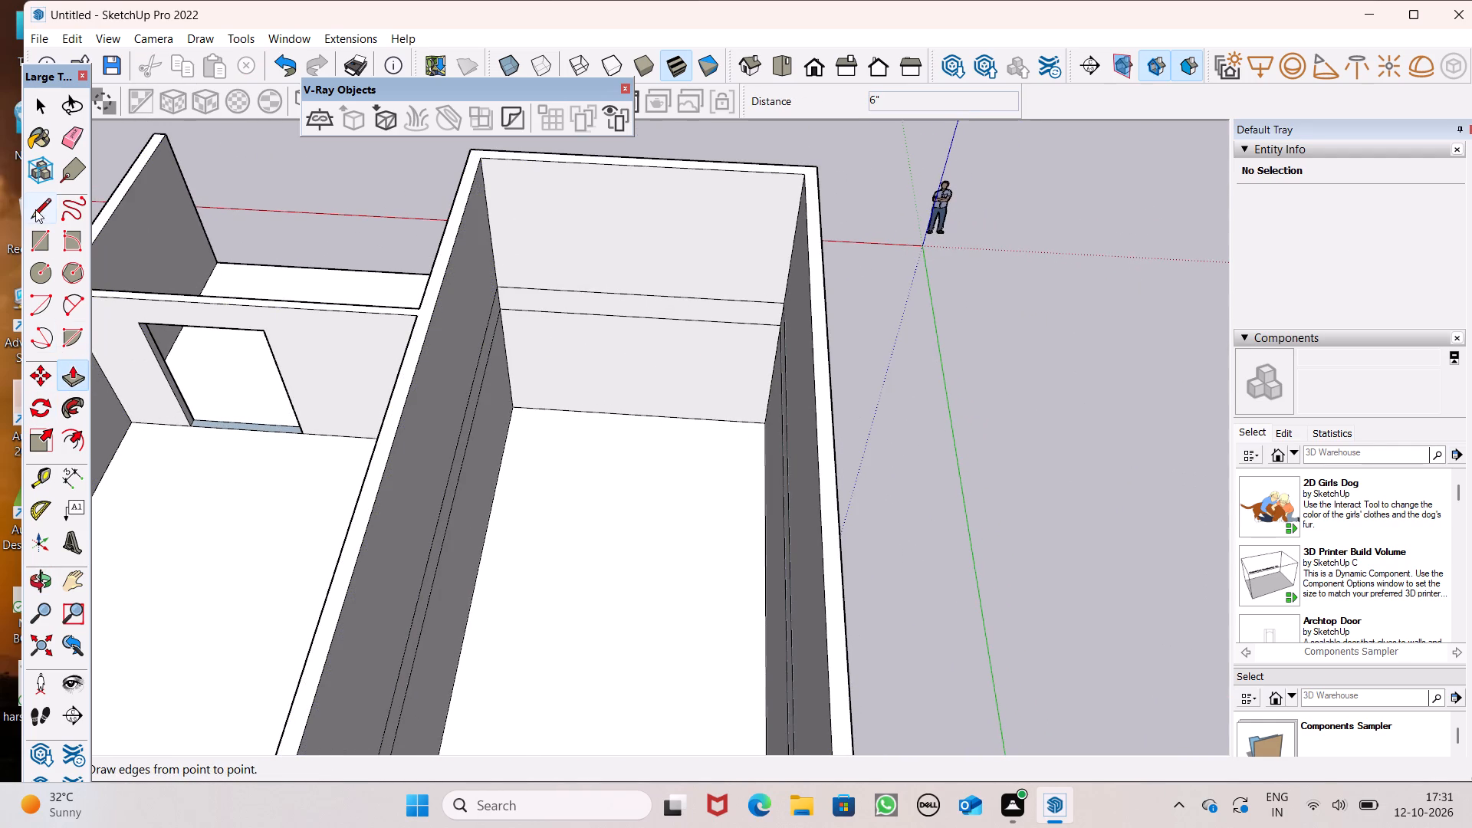
click(35, 209)
scroll(492, 379, up, 3)
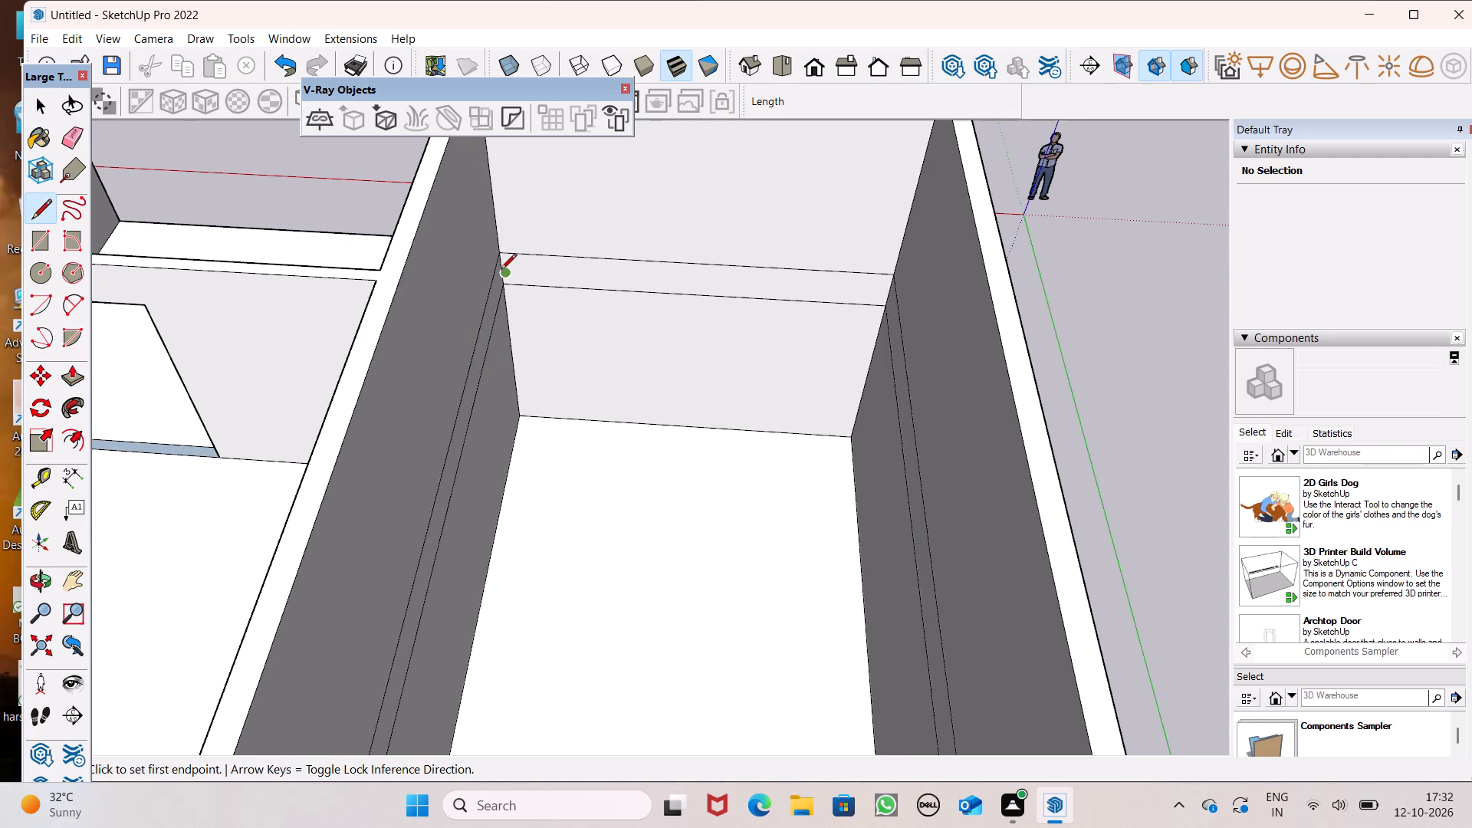
click(504, 261)
click(521, 257)
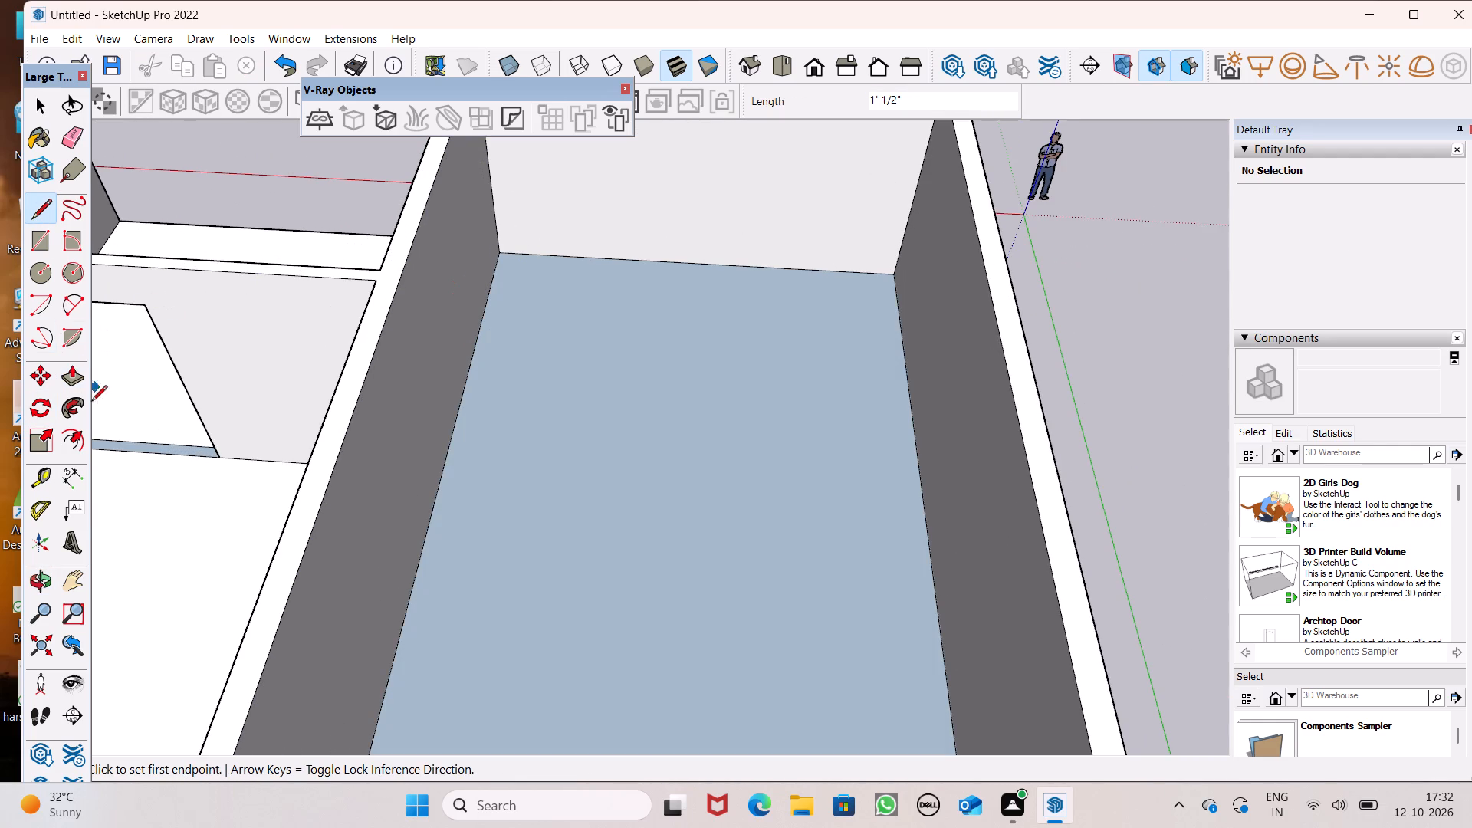
Thicken the long room's new floor face 6" downward with Push/Pull.
click(71, 374)
drag(482, 434, 491, 456)
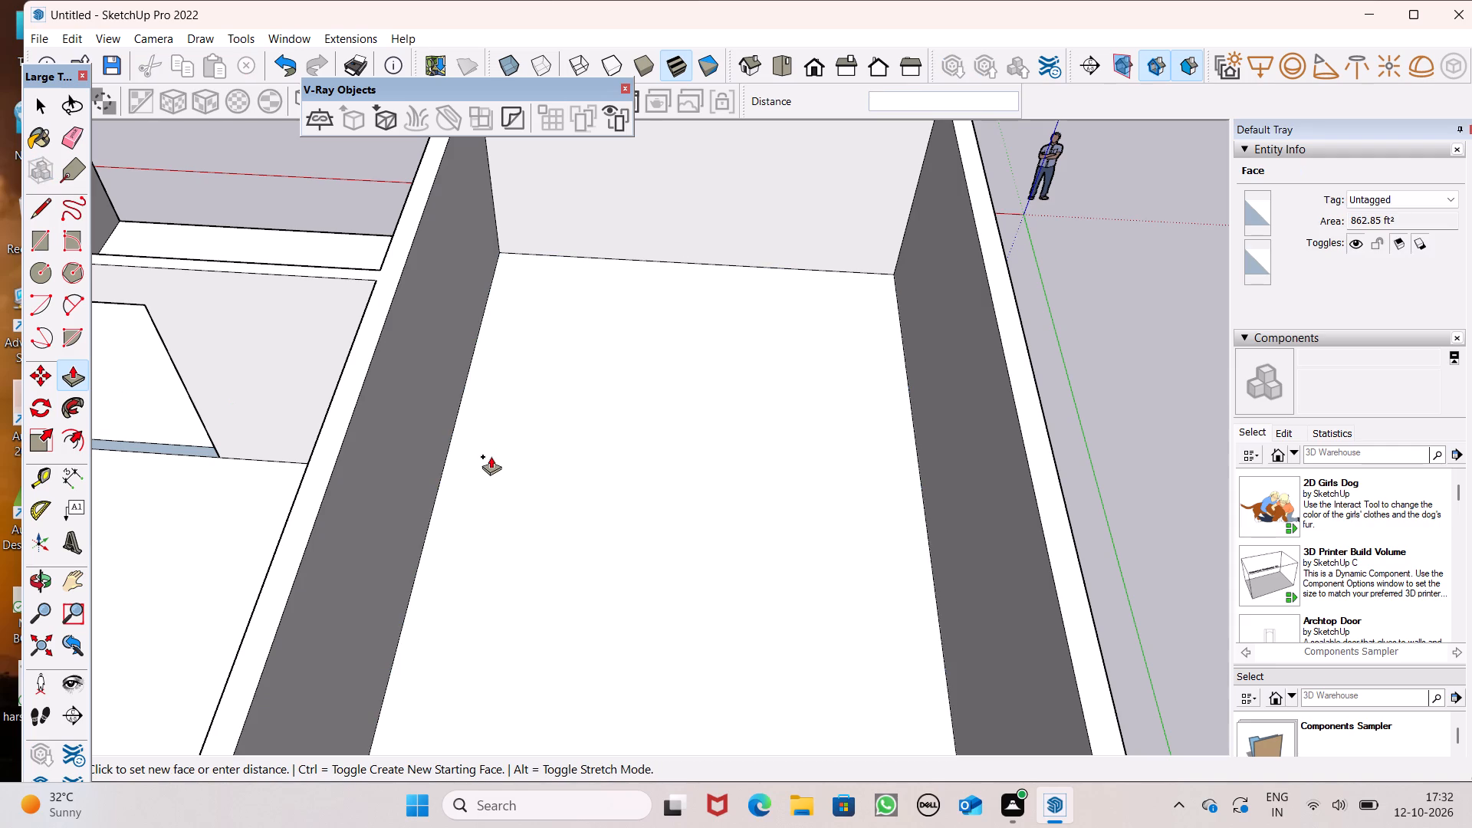
drag(491, 456, 495, 453)
text(6")
key(Return)
Examine the new upper floors and the front-bay openings from above, from the side and from the front.
scroll(619, 350, down, 2)
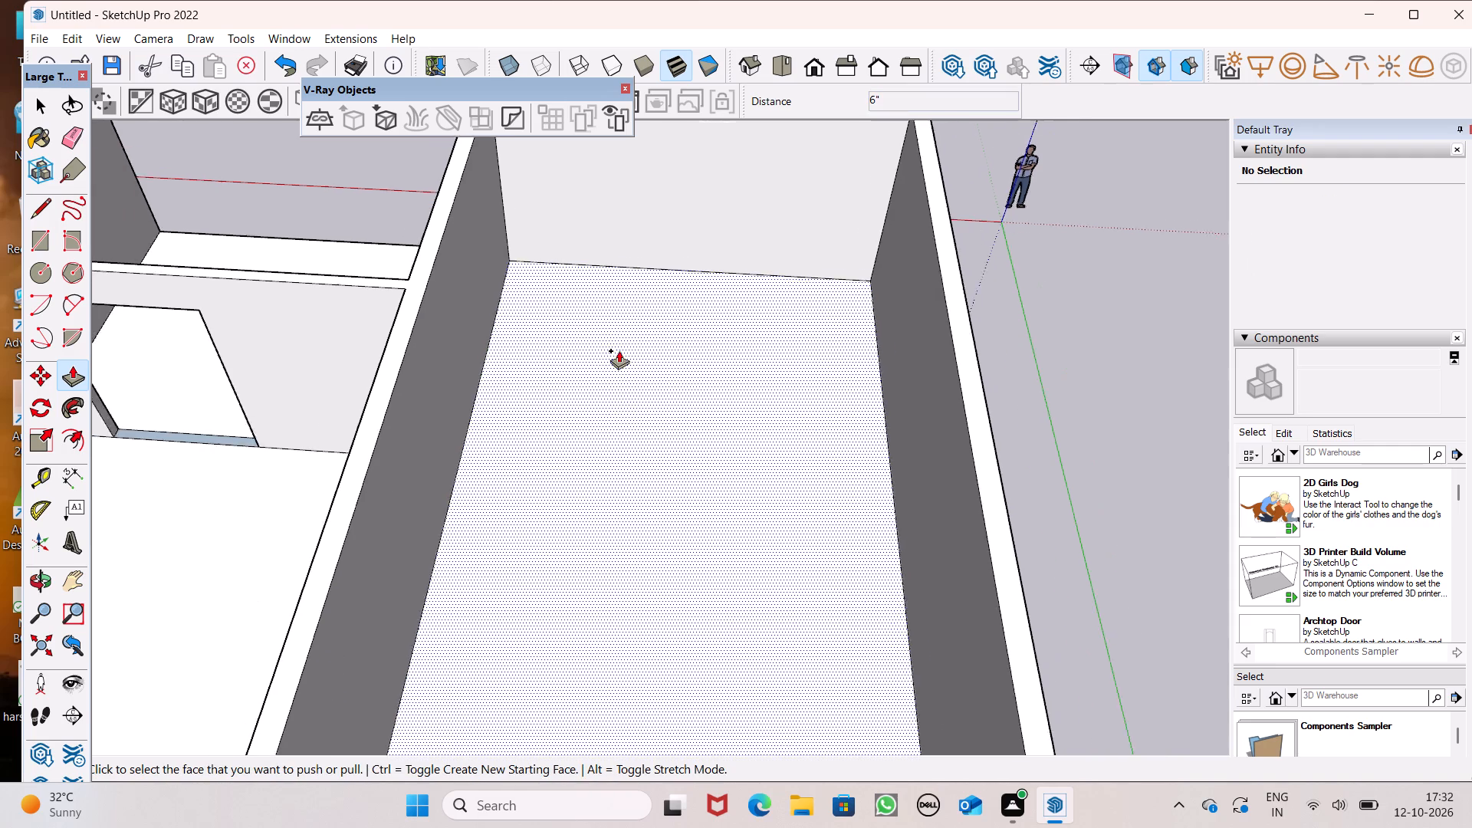
scroll(619, 350, down, 3)
middle_drag(619, 435, 1034, 232)
scroll(1034, 232, up, 1)
middle_drag(805, 458, 1457, 485)
scroll(714, 397, down, 1)
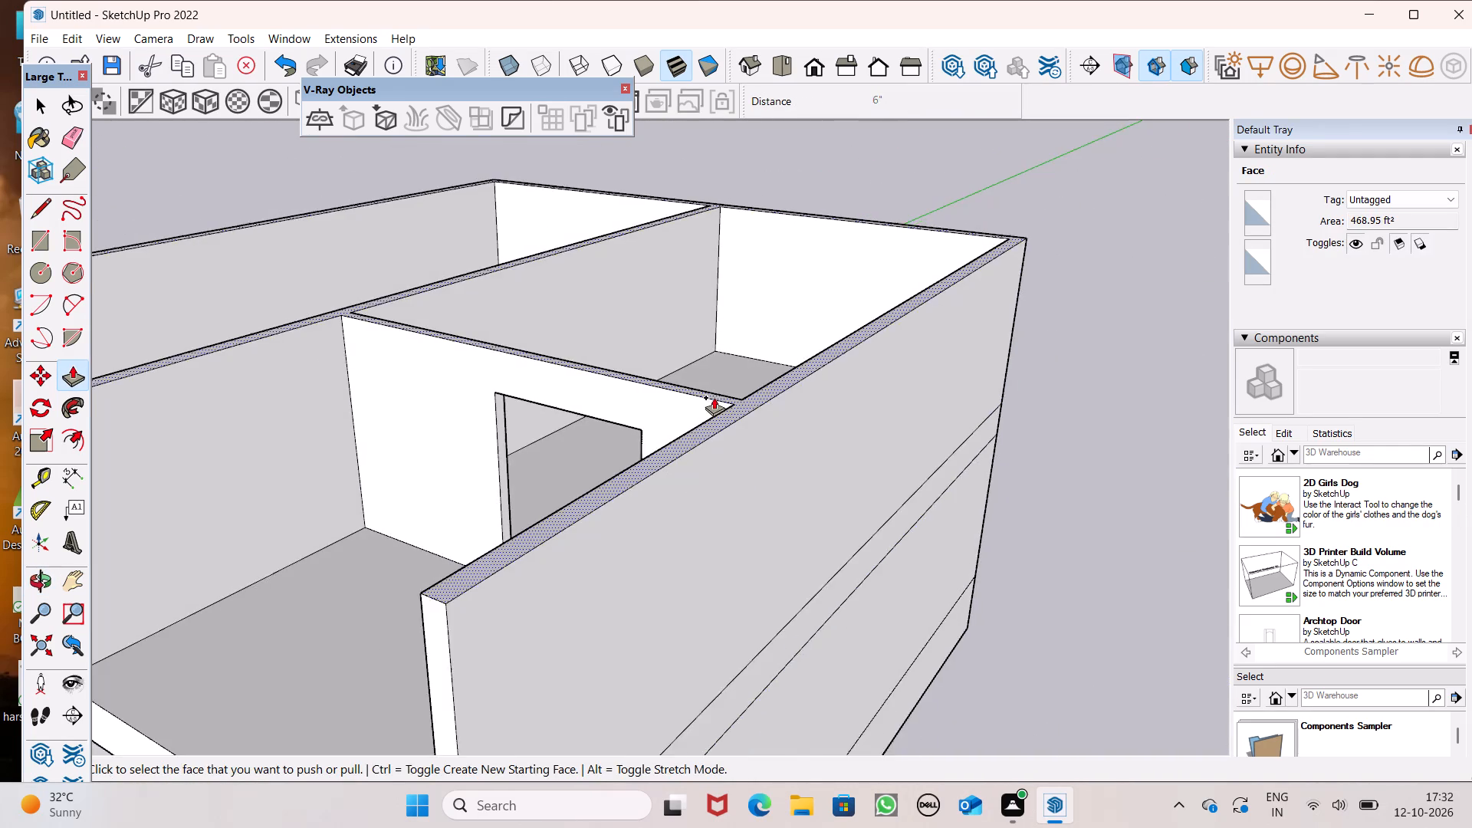
scroll(714, 397, down, 2)
middle_drag(630, 514, 790, 527)
key(space)
scroll(1087, 383, down, 6)
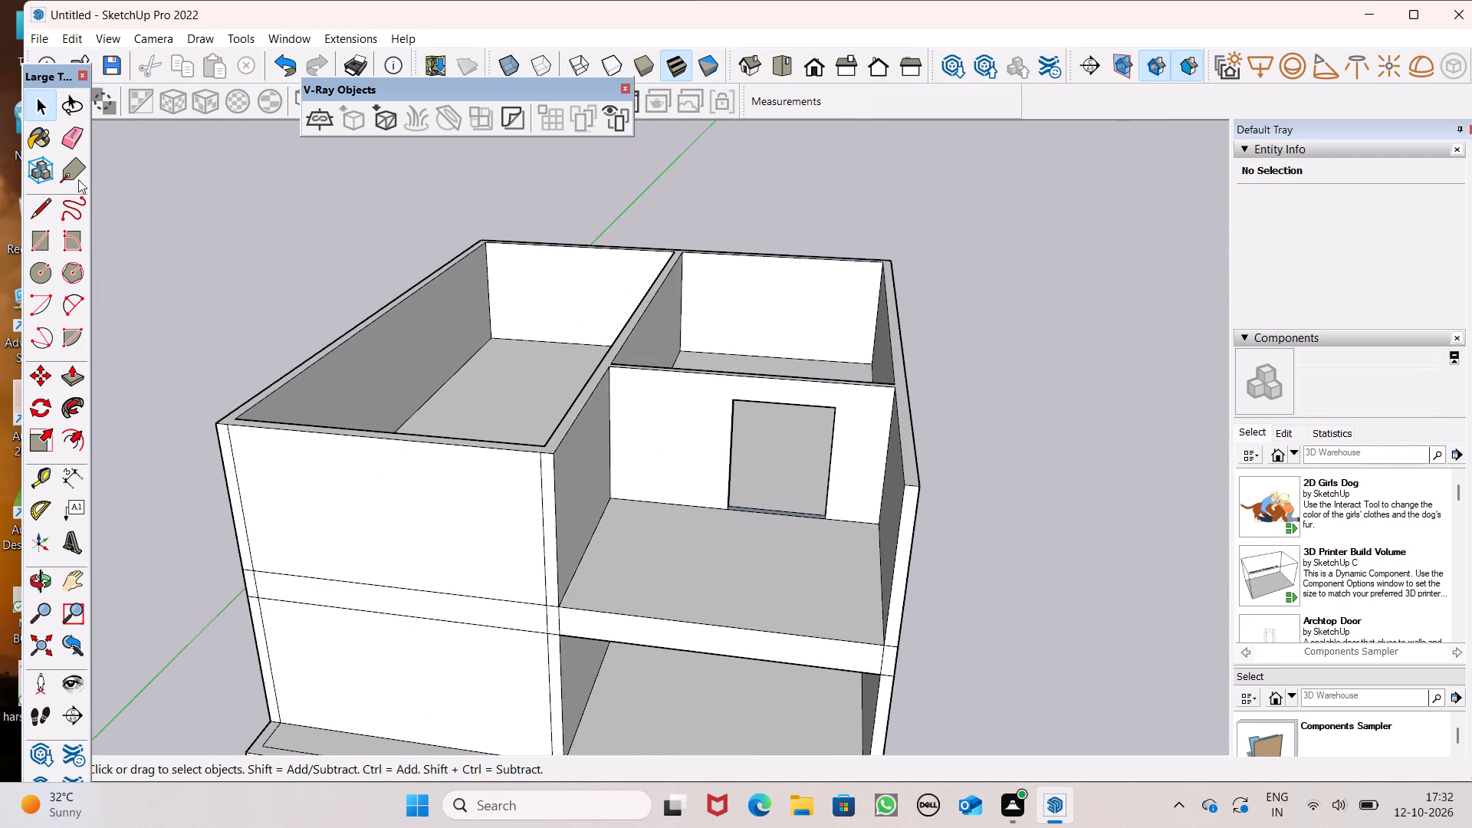
scroll(321, 261, down, 3)
scroll(454, 314, down, 5)
middle_drag(475, 360, 548, 310)
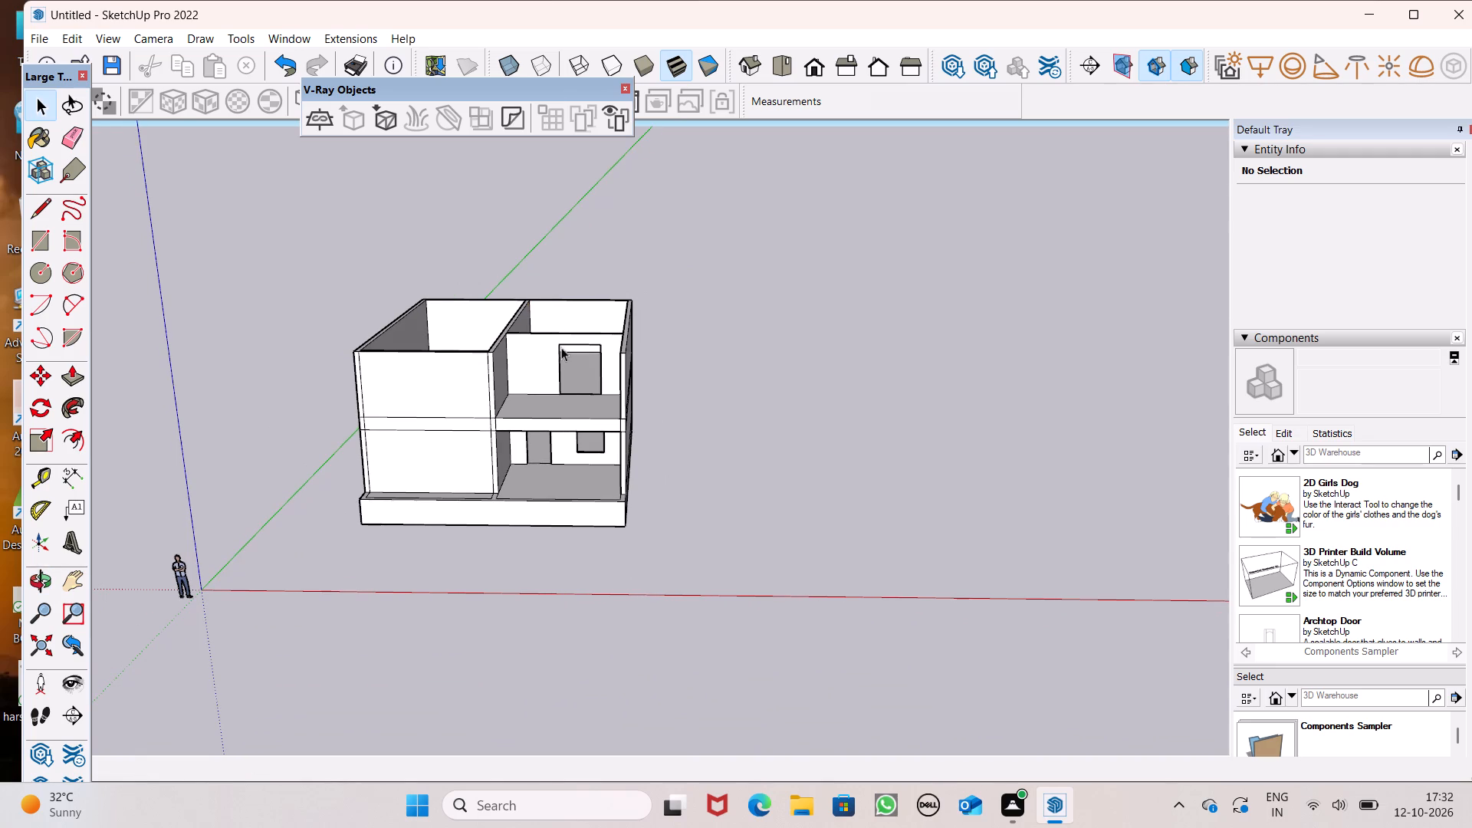
scroll(462, 415, up, 1)
middle_drag(540, 446, 554, 408)
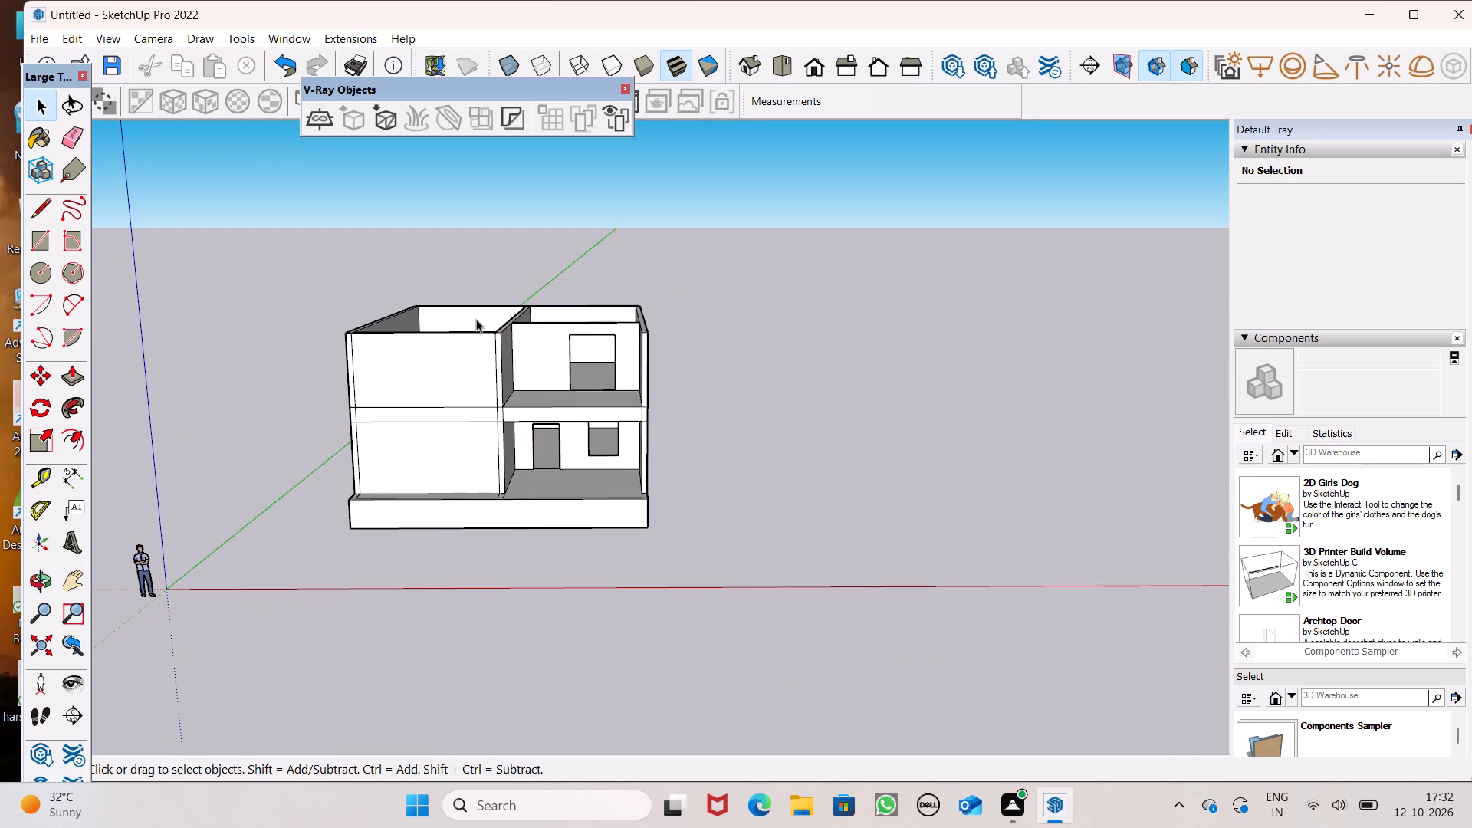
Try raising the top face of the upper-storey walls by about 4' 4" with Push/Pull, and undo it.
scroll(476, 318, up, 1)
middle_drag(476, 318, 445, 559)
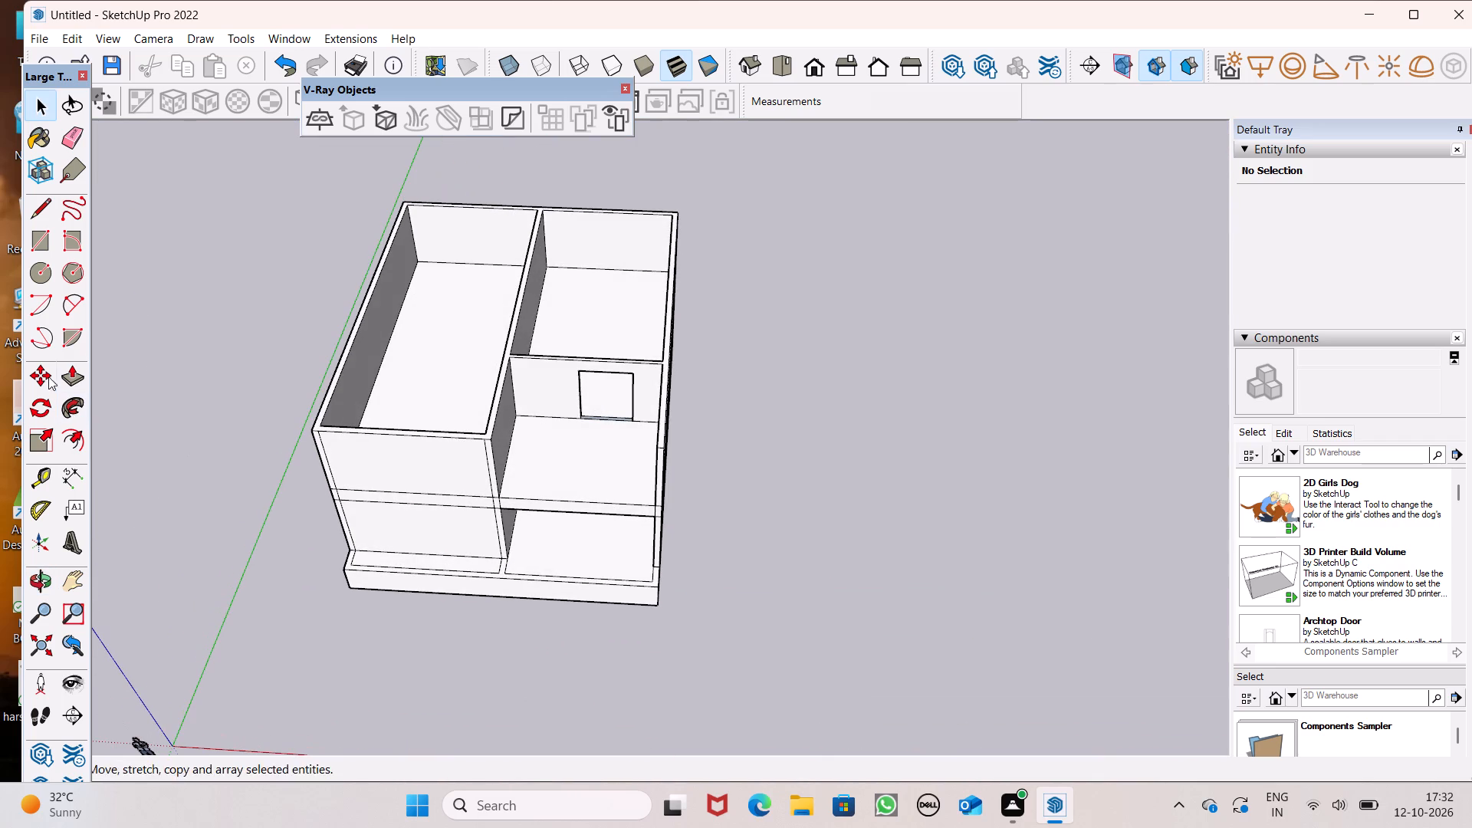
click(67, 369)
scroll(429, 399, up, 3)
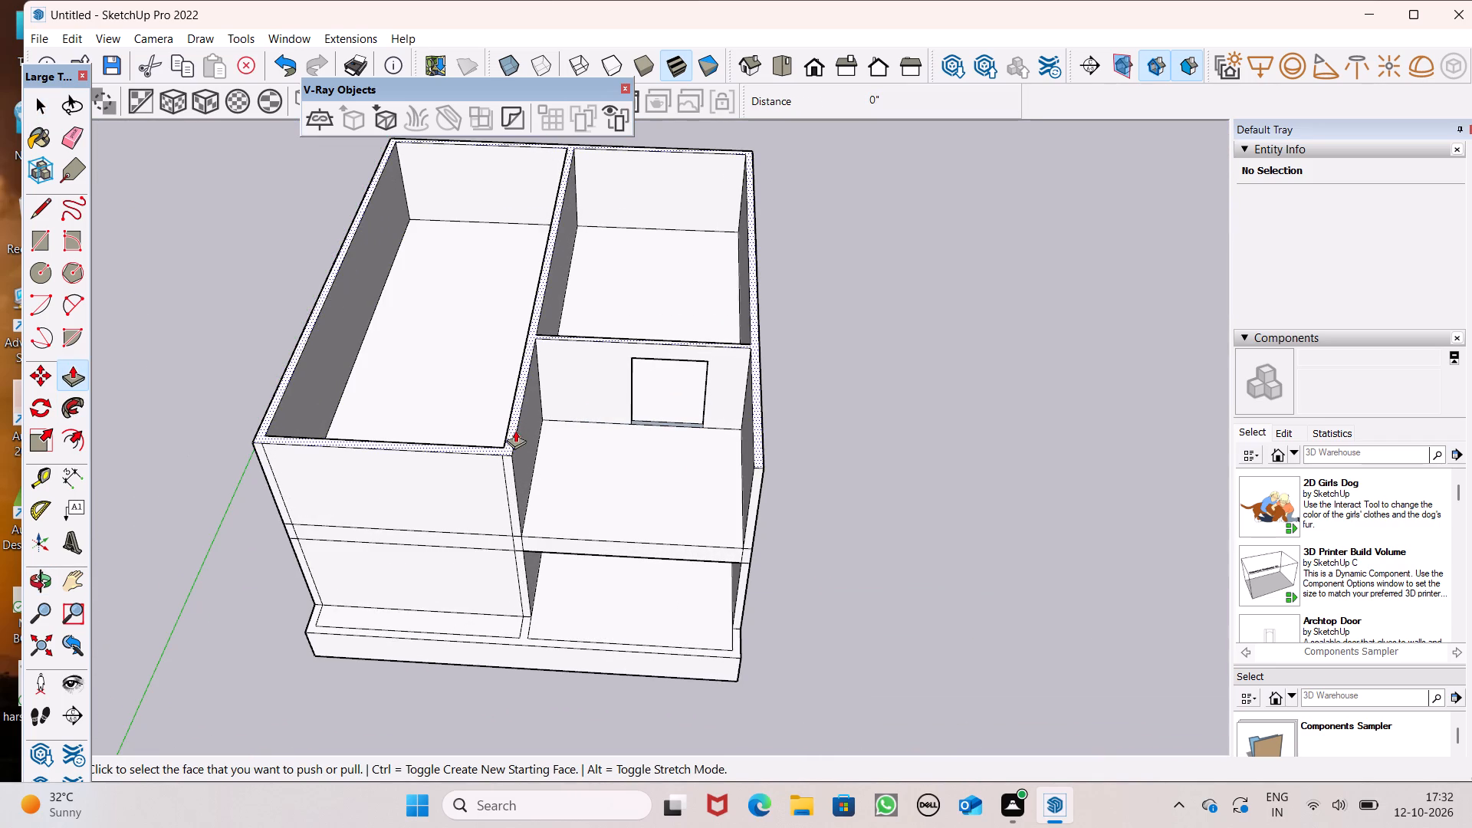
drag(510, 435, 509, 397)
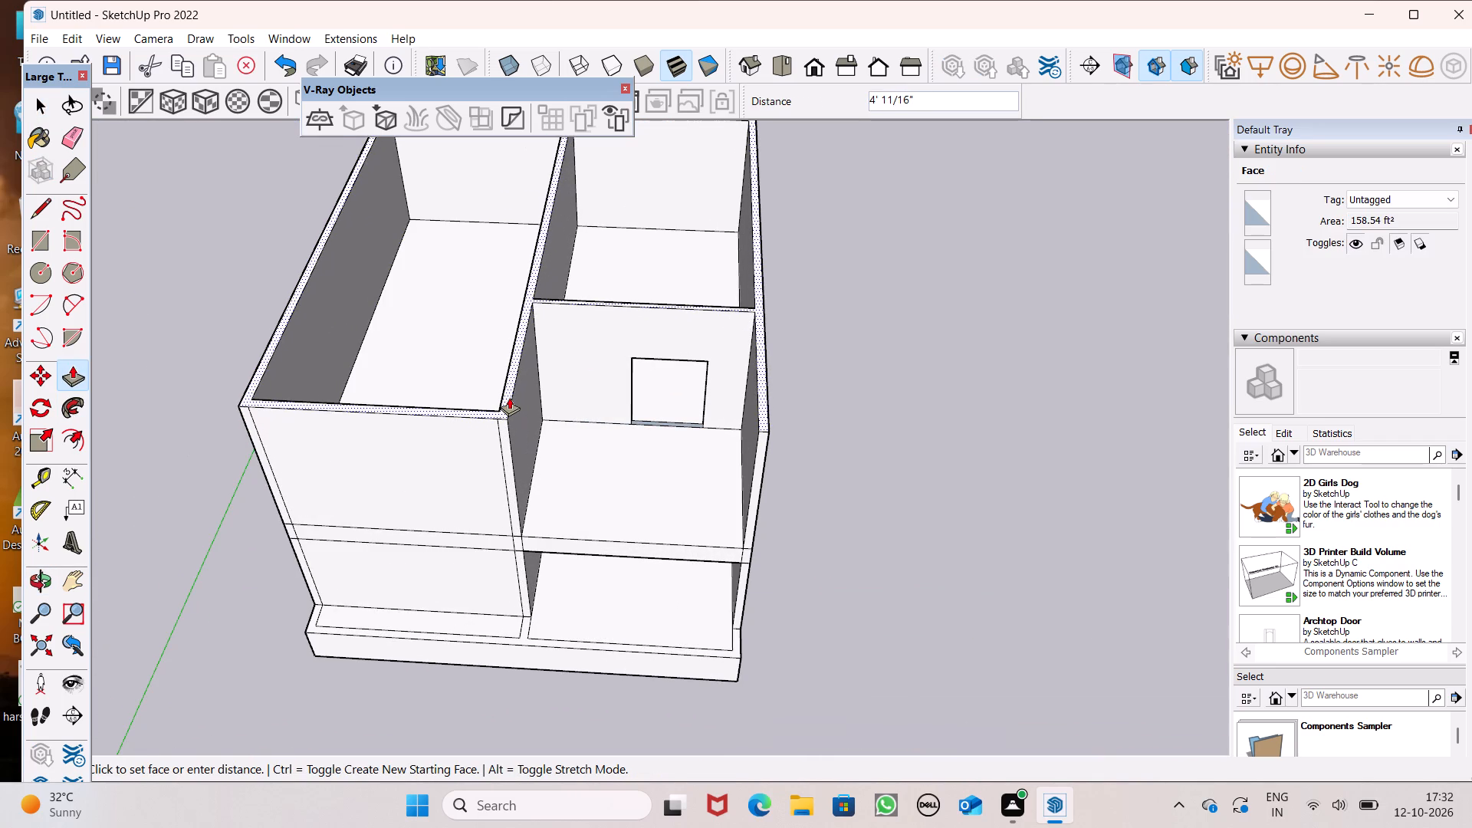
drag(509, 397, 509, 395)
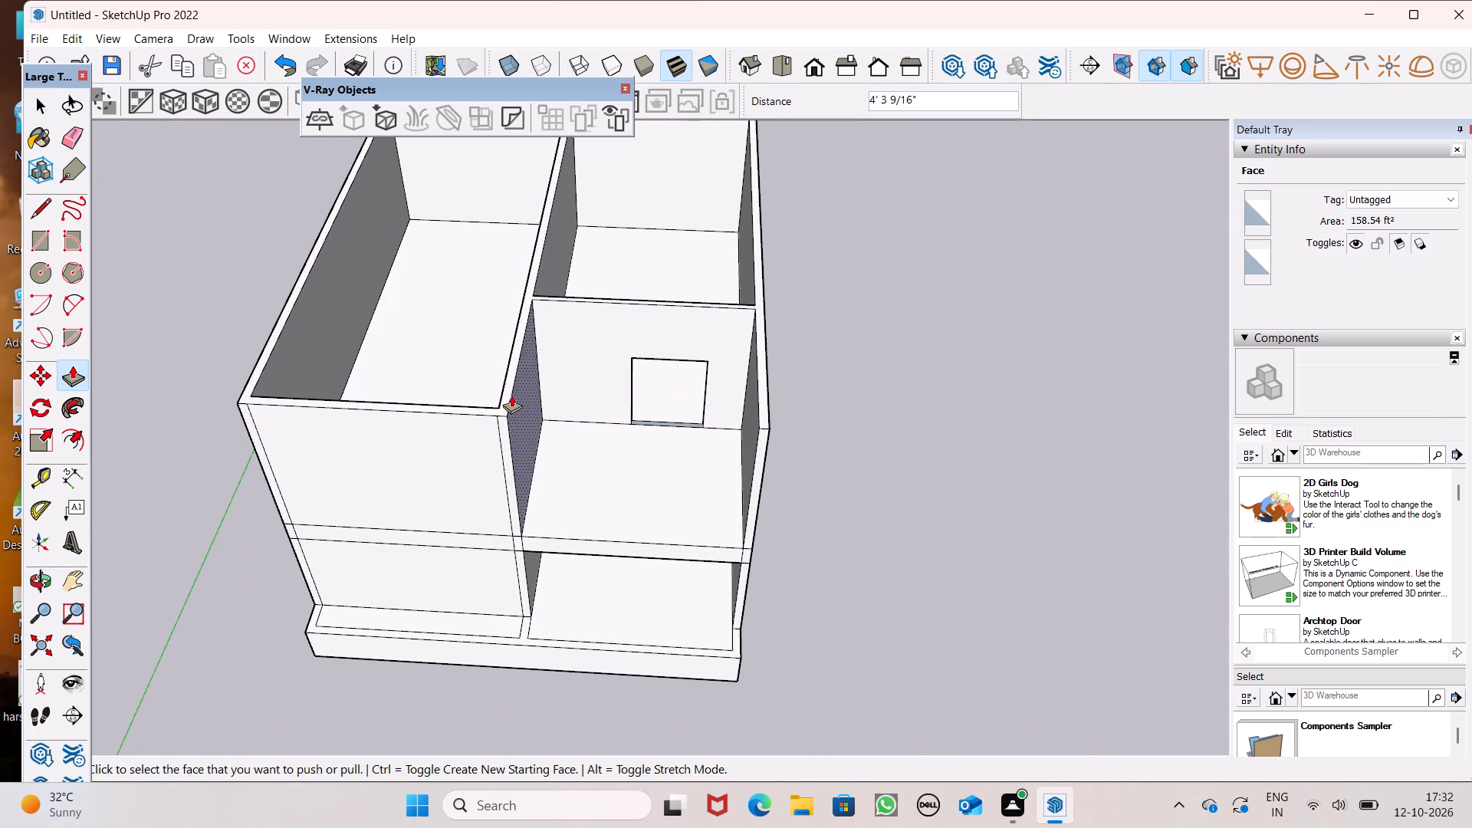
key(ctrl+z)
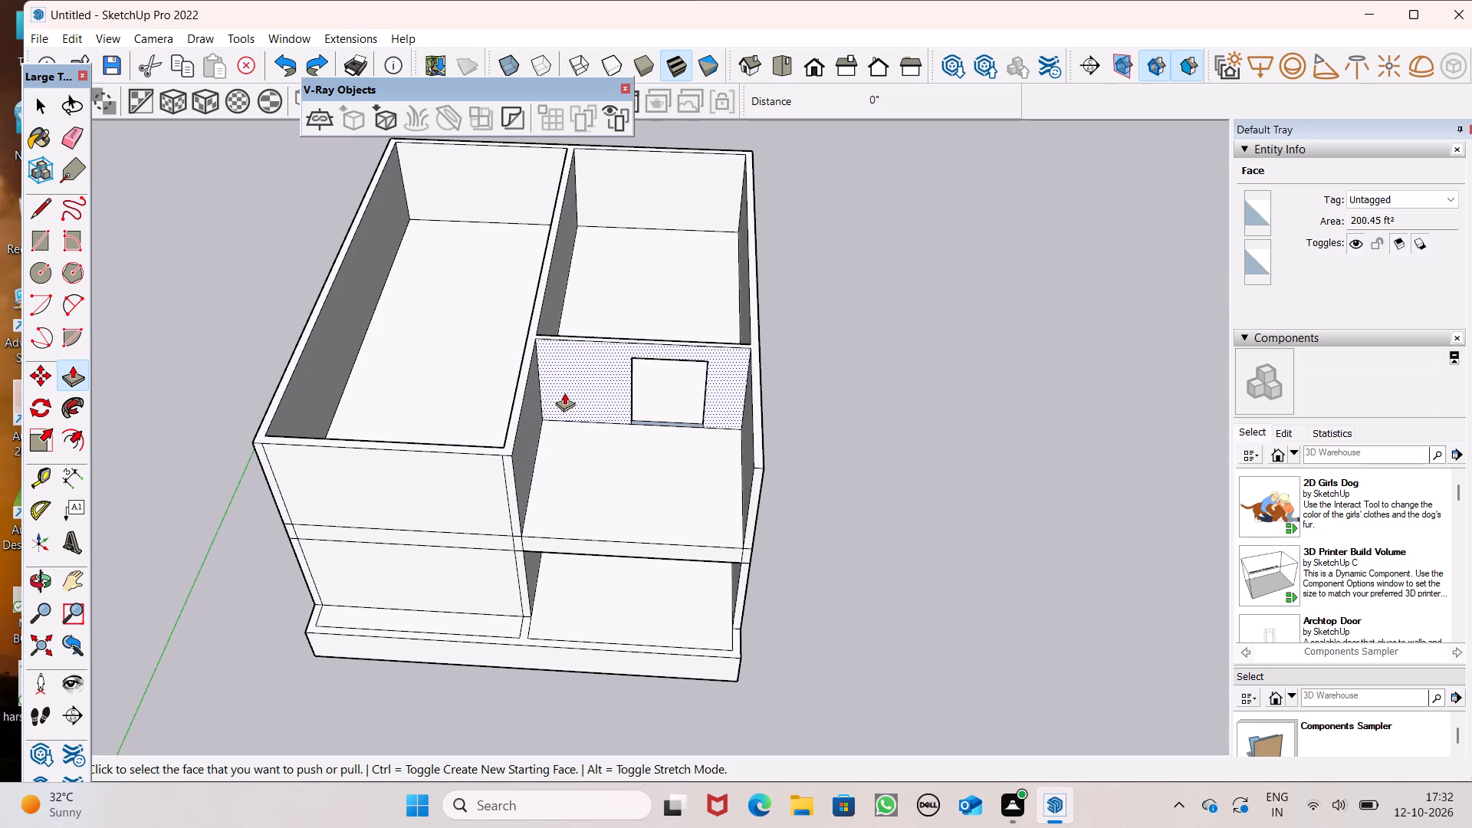
Examine the upper-storey wall tops, room floors and front bay from the front and from above.
scroll(726, 313, down, 4)
middle_drag(778, 453, 763, 244)
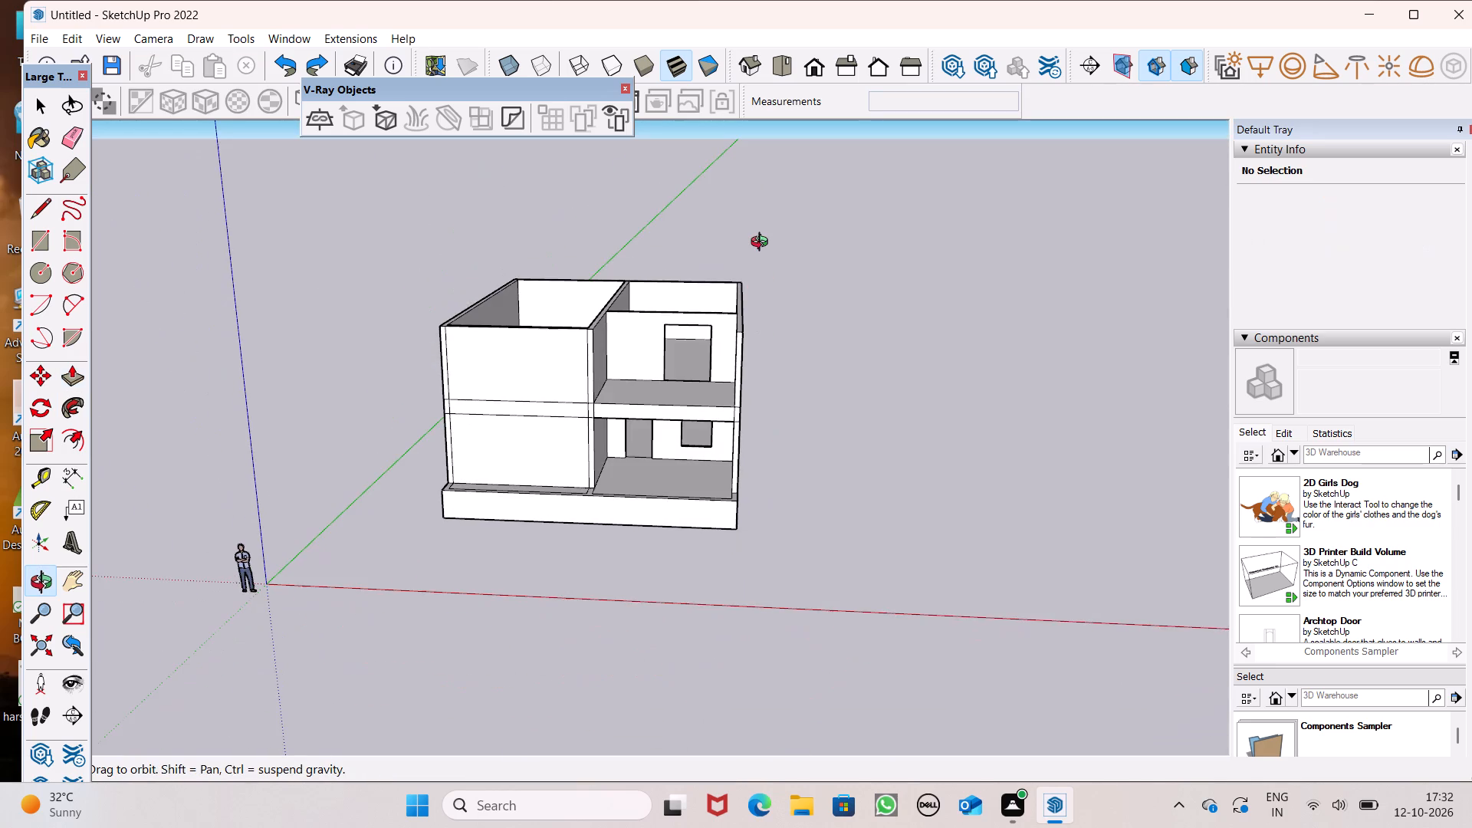
middle_drag(763, 244, 788, 356)
scroll(639, 340, up, 5)
scroll(604, 338, down, 6)
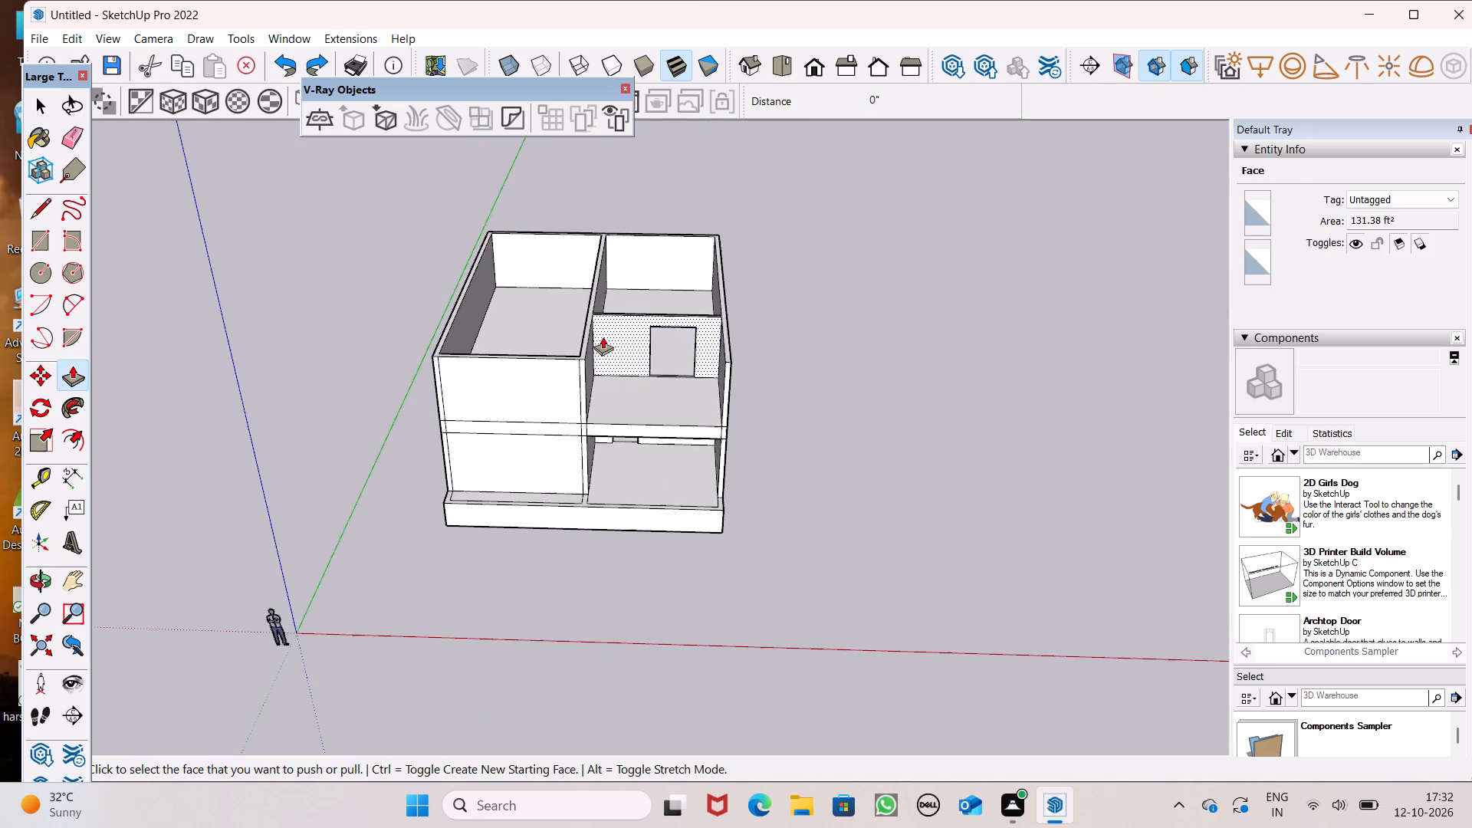
middle_drag(630, 388, 592, 464)
scroll(551, 379, up, 6)
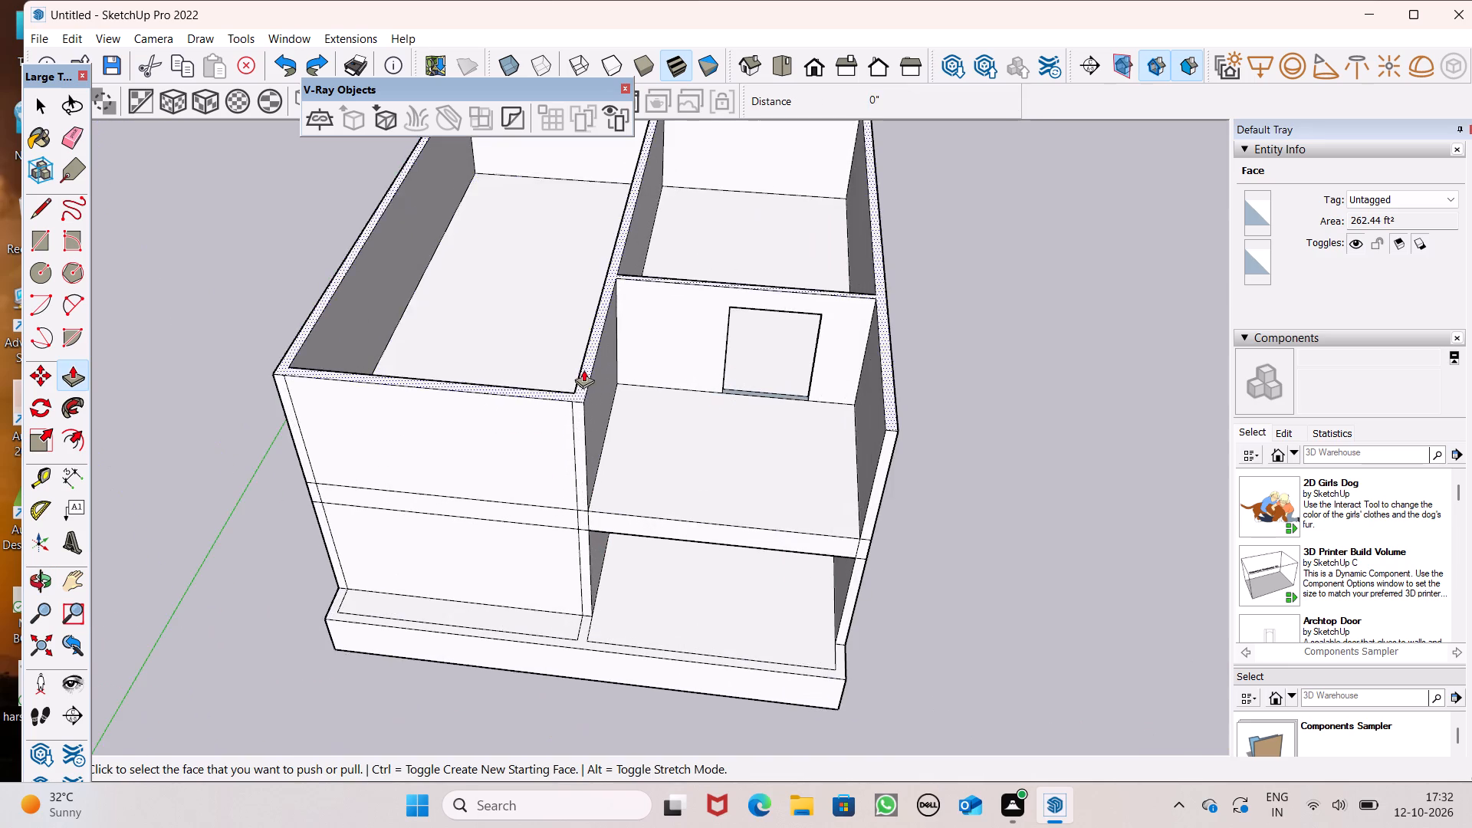
middle_drag(583, 370, 594, 462)
scroll(594, 462, up, 4)
scroll(594, 457, down, 12)
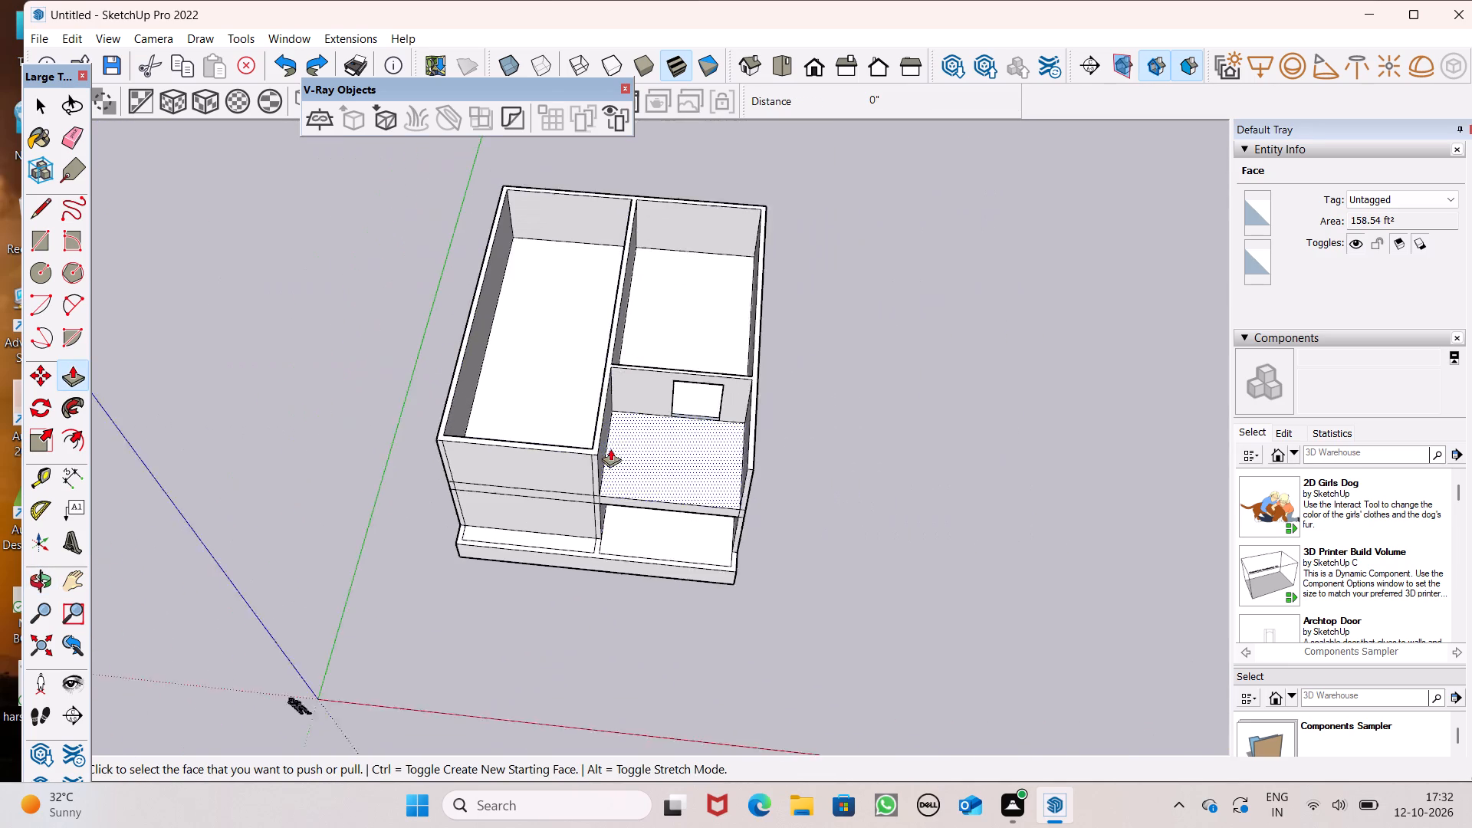
scroll(599, 324, up, 3)
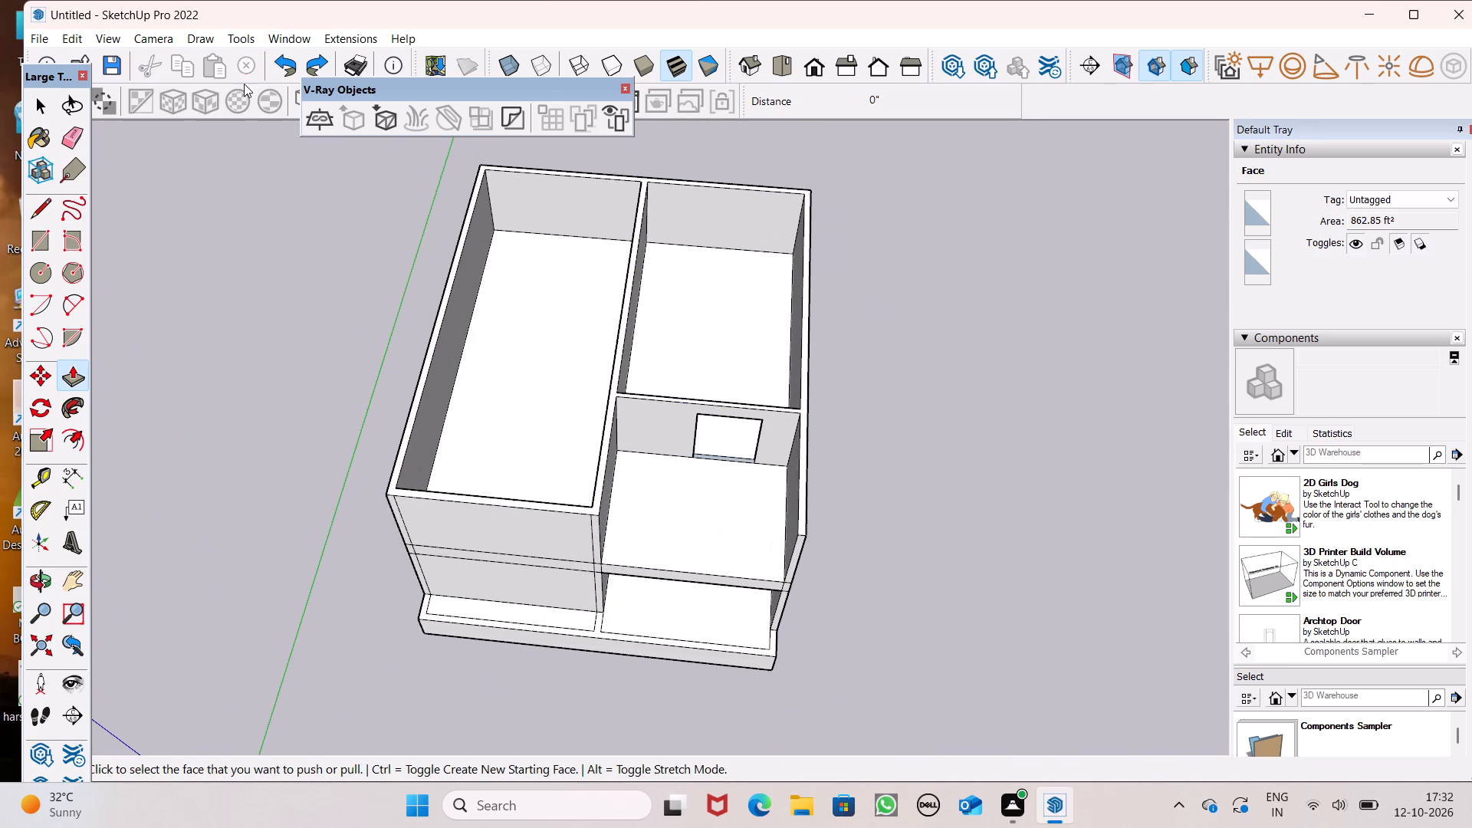
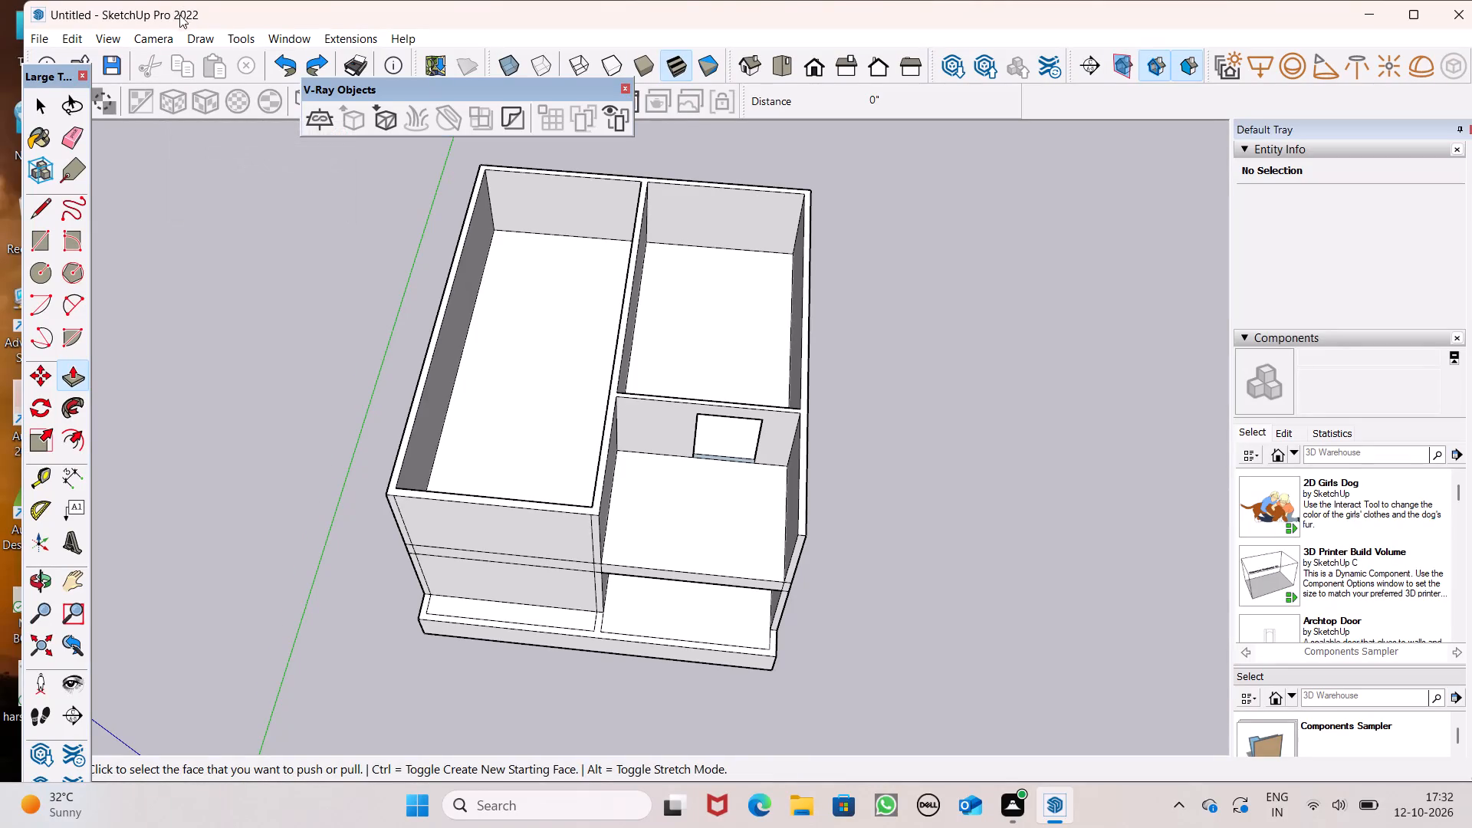
Raise the top face of all upper-storey walls by 1' with Push/Pull, creating a new starting face.
scroll(594, 499, up, 3)
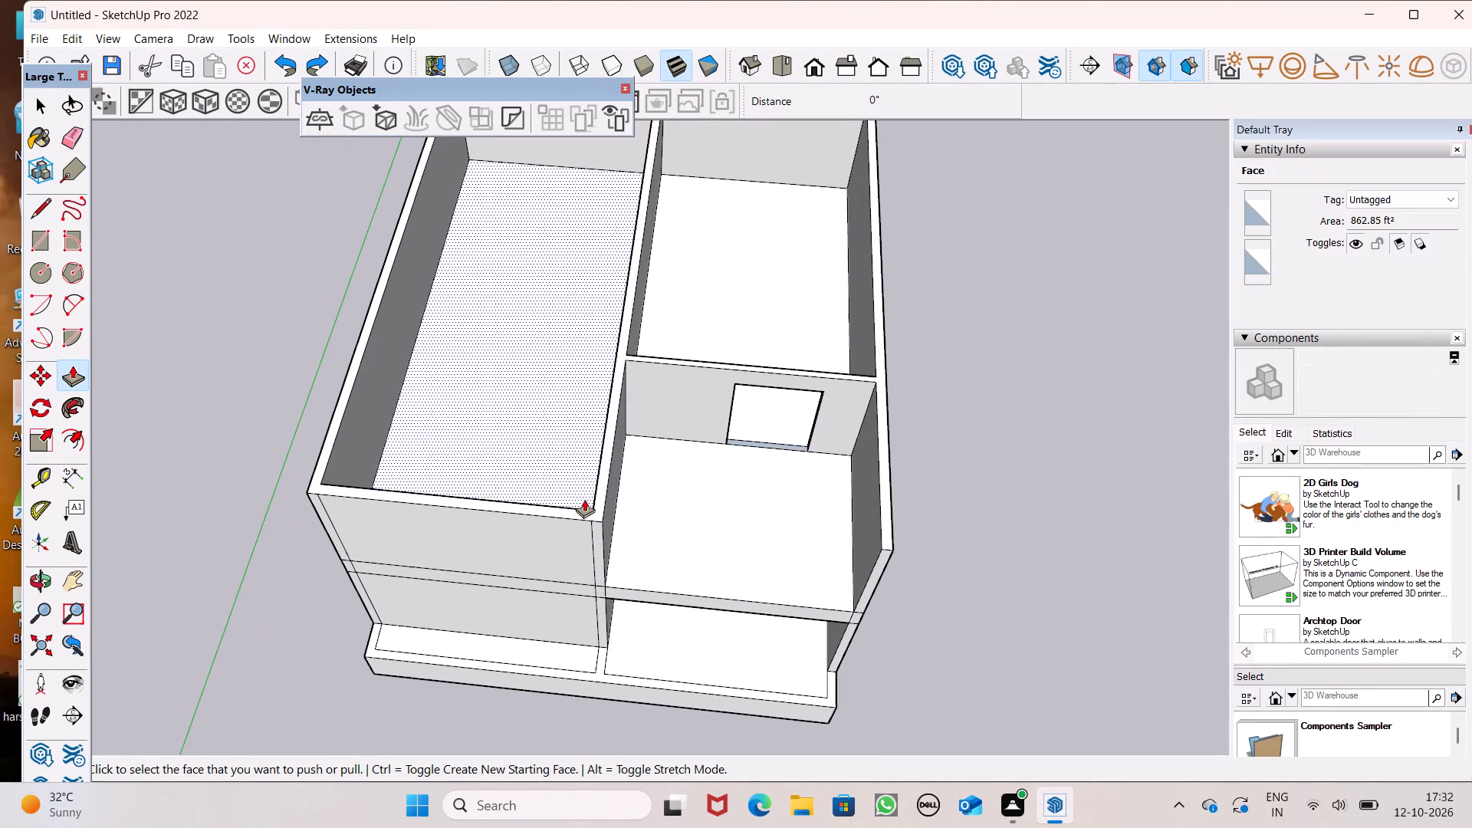
drag(595, 504, 596, 445)
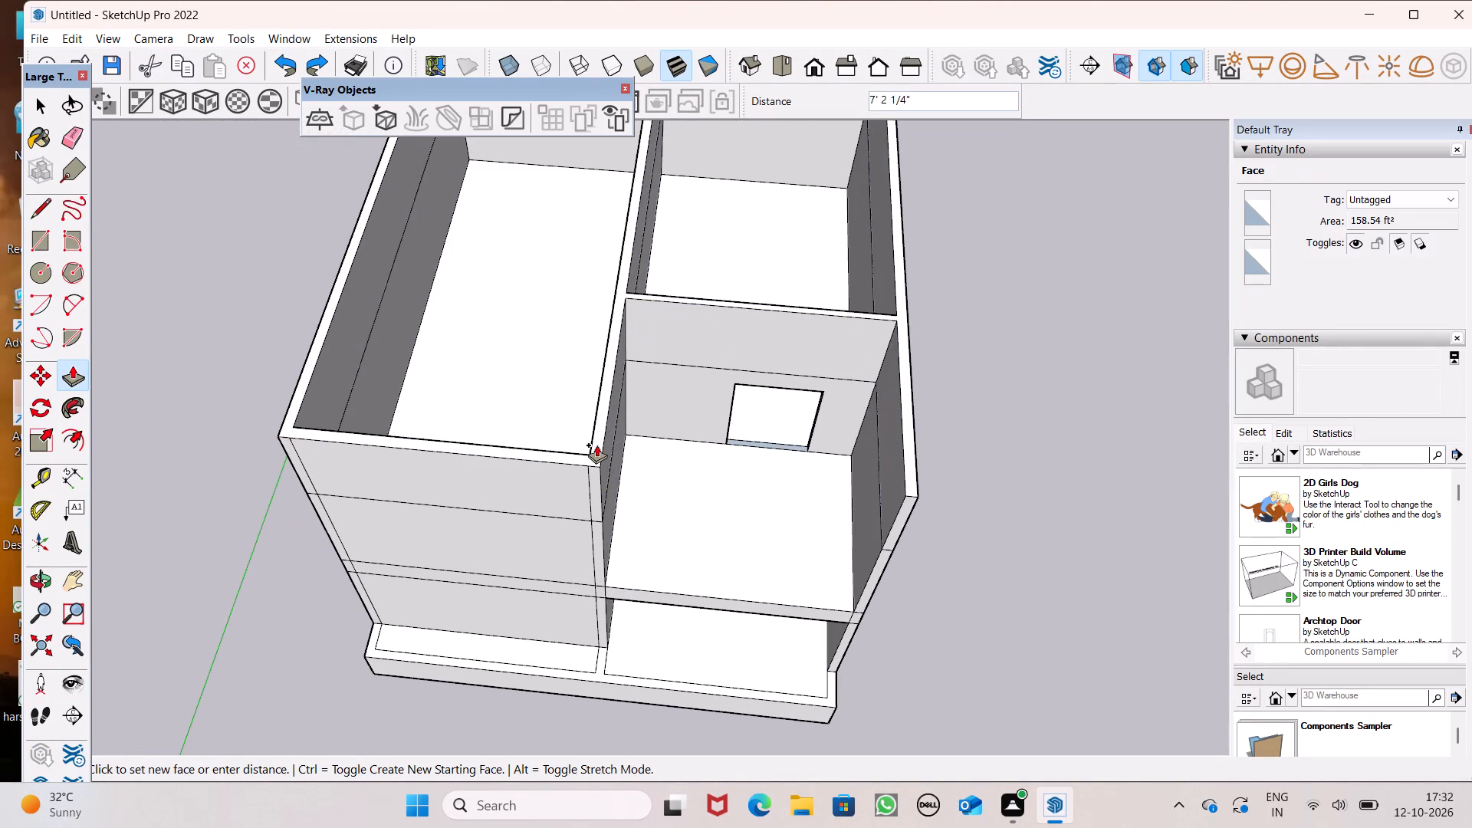
drag(596, 445, 599, 442)
key(1)
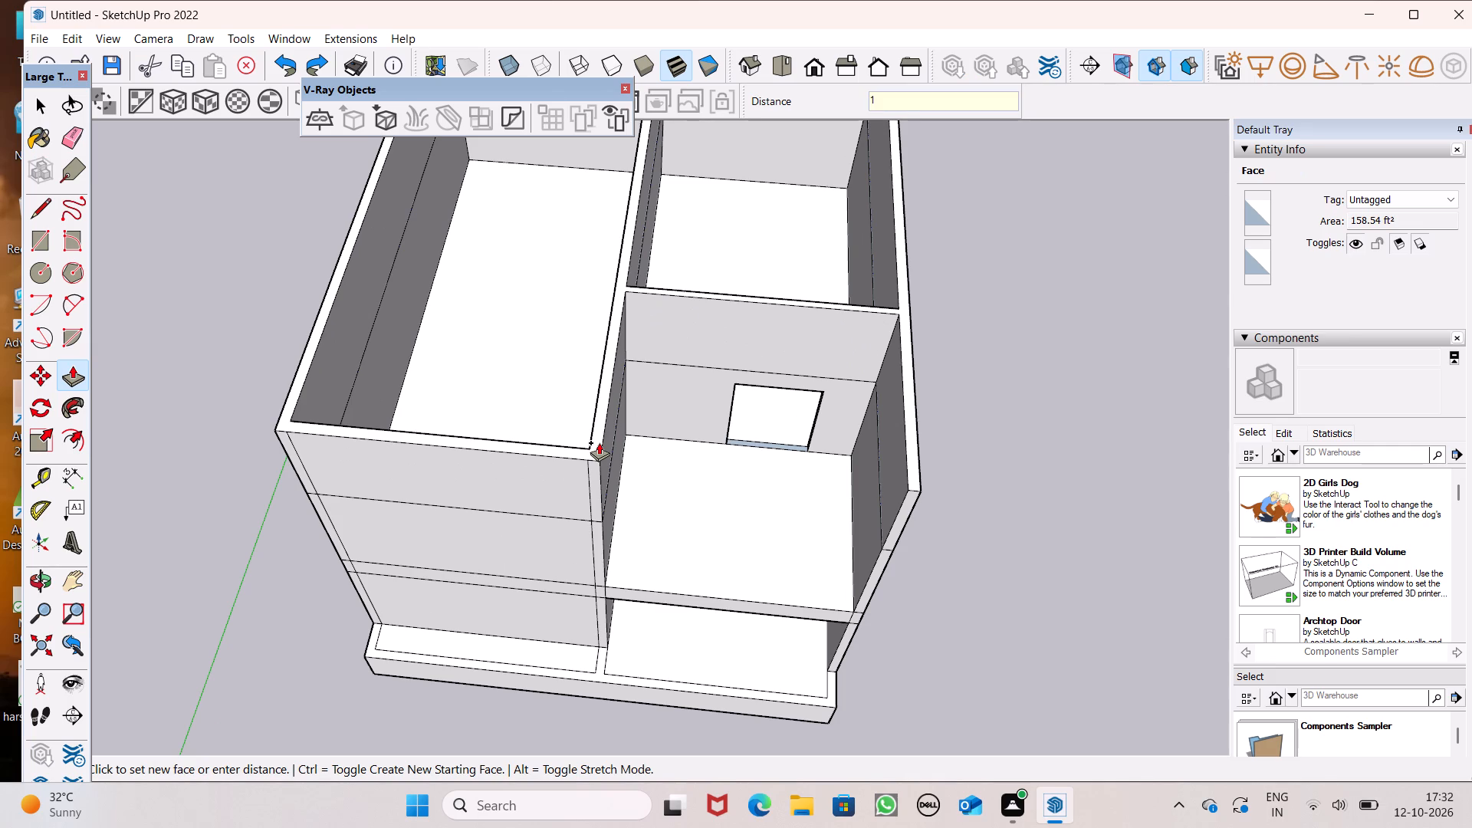
drag(599, 442, 600, 442)
key(apostrophe)
key(Return)
Raise the top face of all upper-storey walls by another 3' with Push/Pull, creating a new starting face.
scroll(702, 498, up, 1)
middle_drag(701, 498, 705, 312)
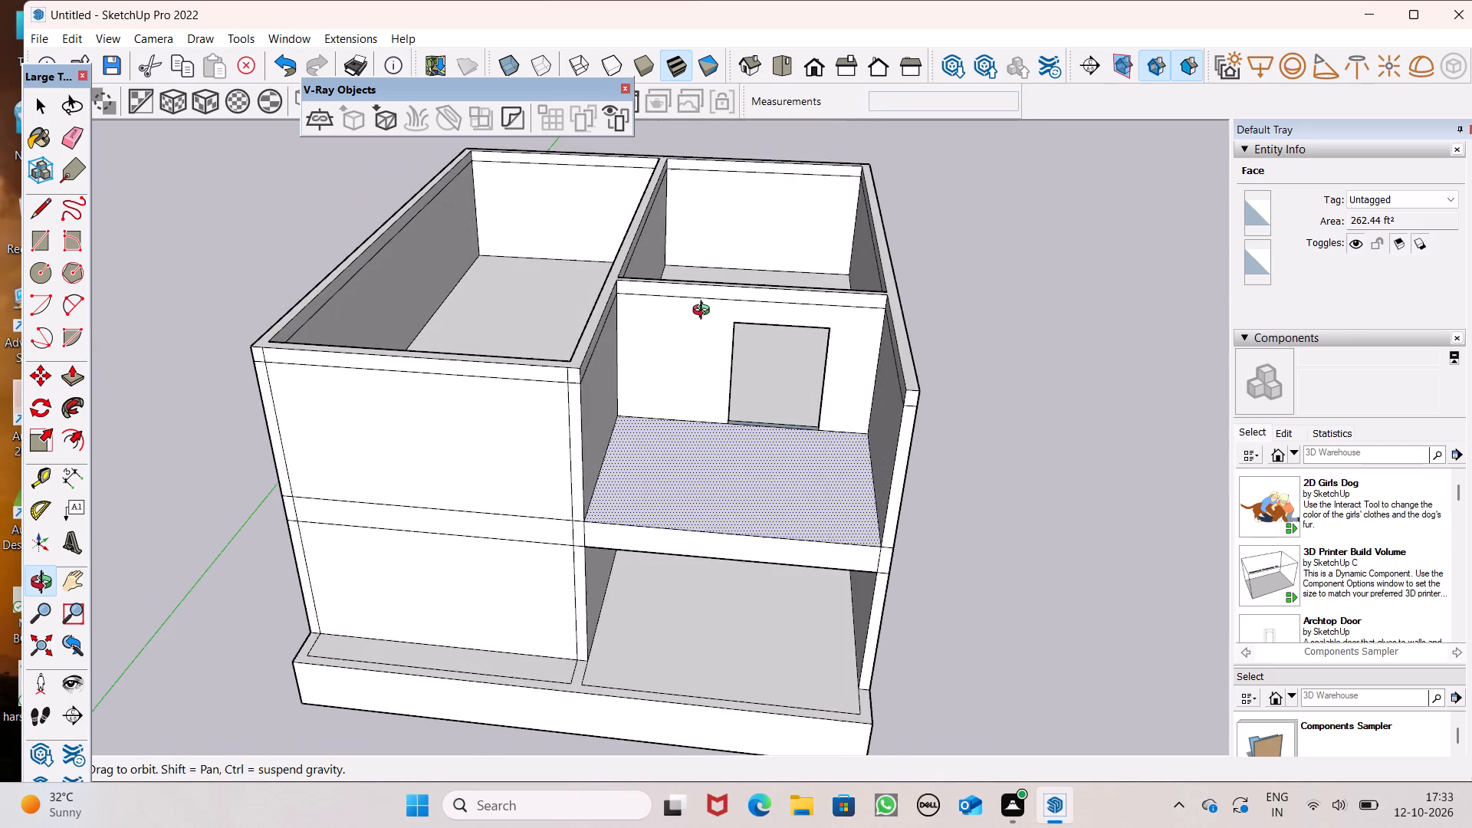
middle_drag(705, 312, 705, 312)
scroll(575, 322, up, 4)
drag(598, 386, 603, 340)
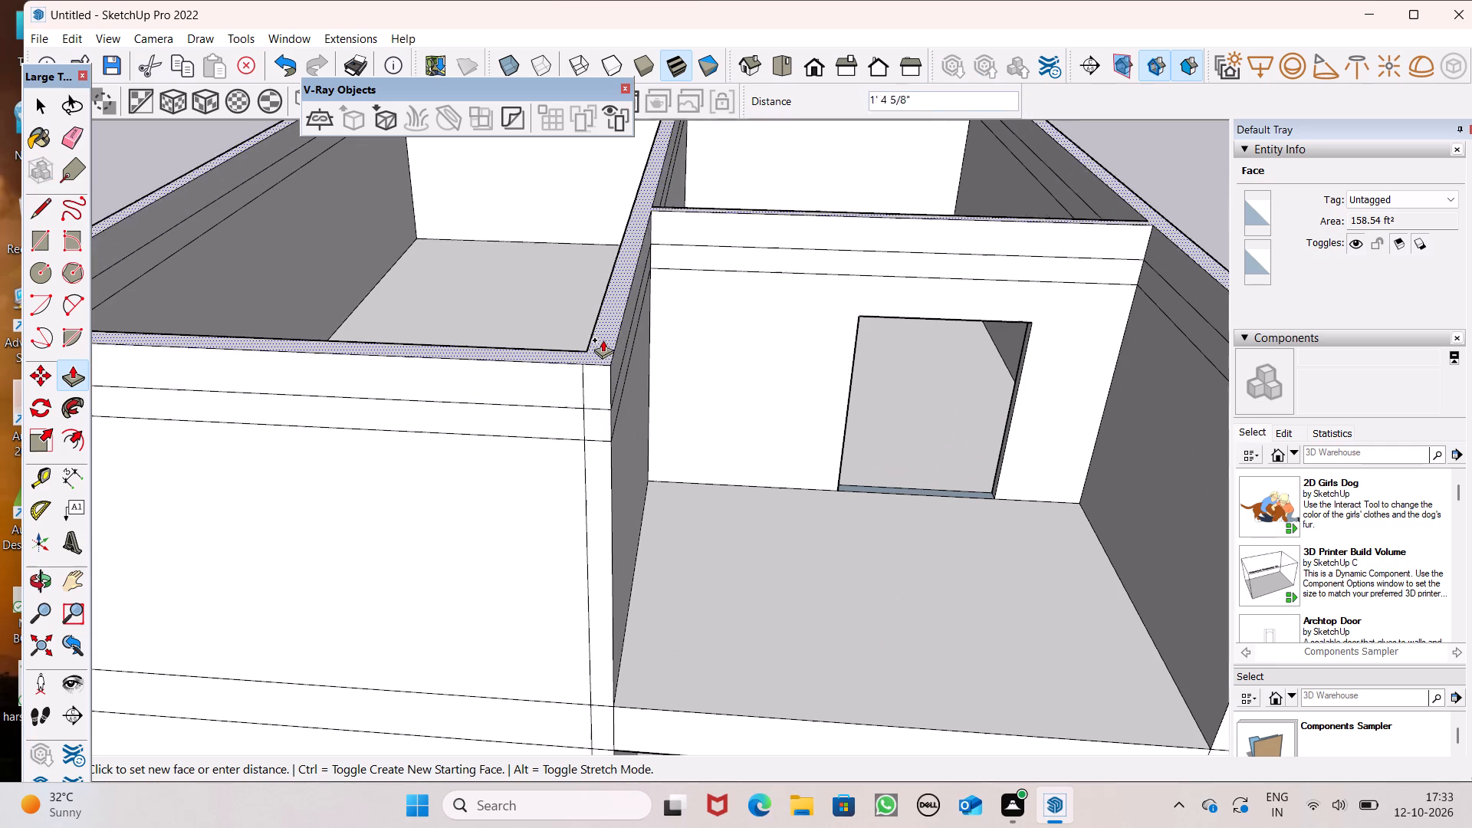
drag(603, 340, 600, 306)
key(3)
key(apostrophe)
key(Return)
Draw a 6" line across the wall top where the cross wall meets the long room's partition.
scroll(600, 306, down, 6)
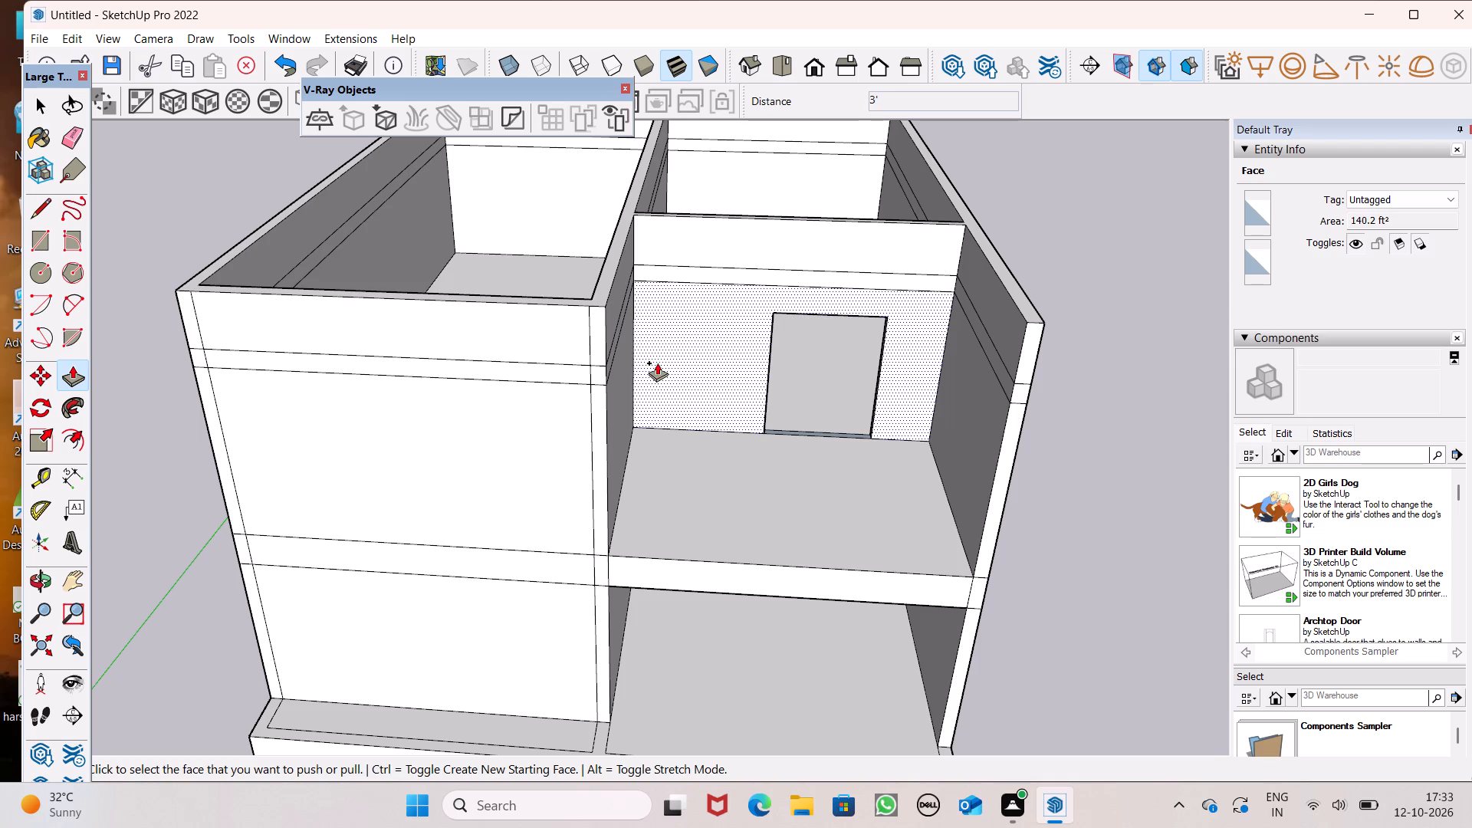
middle_drag(662, 369, 652, 451)
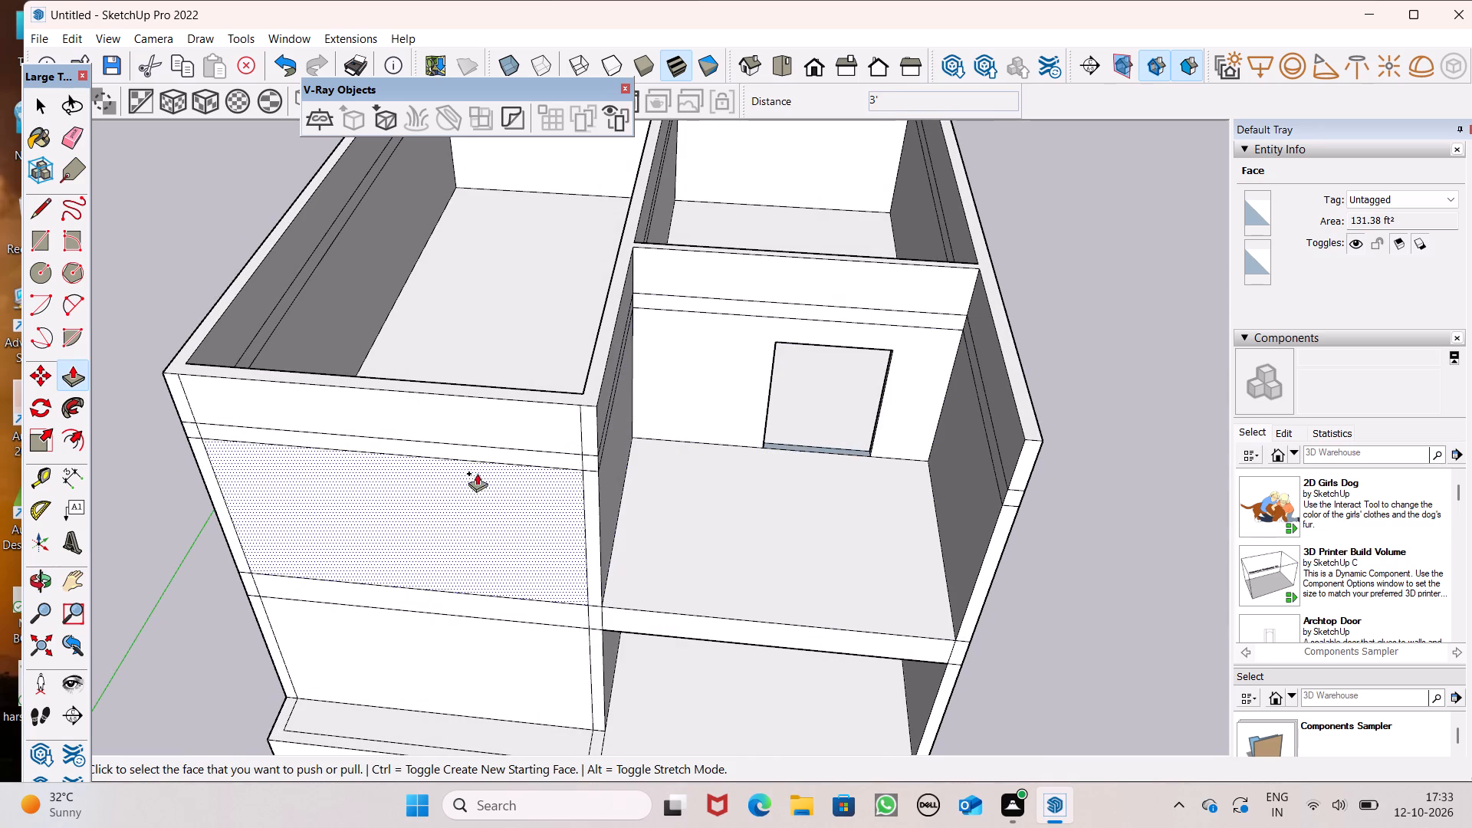
key(space)
scroll(621, 405, down, 4)
scroll(622, 409, up, 1)
middle_drag(621, 412, 618, 412)
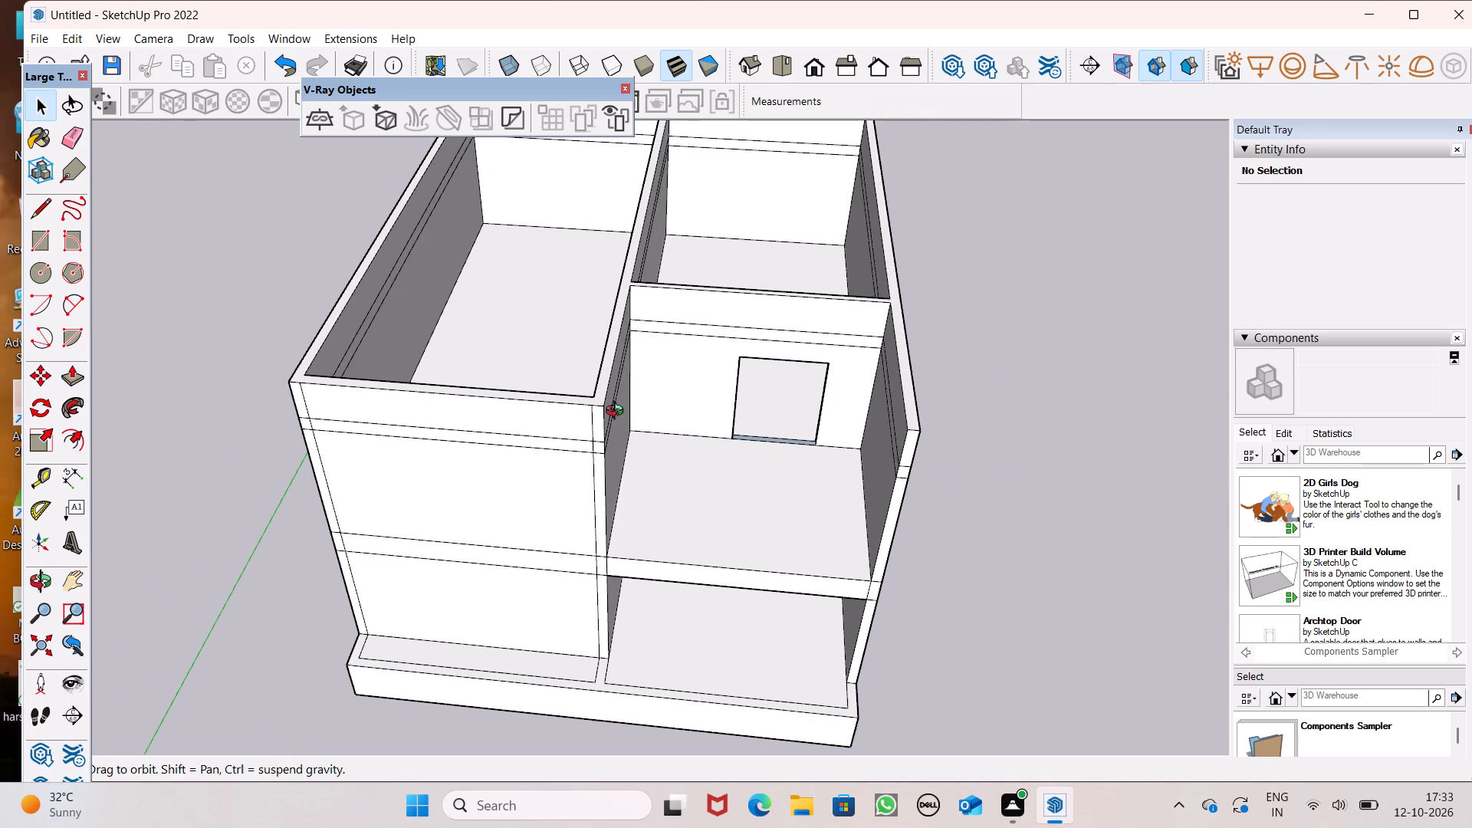
middle_drag(618, 412, 615, 401)
scroll(576, 389, down, 3)
middle_drag(665, 347, 415, 659)
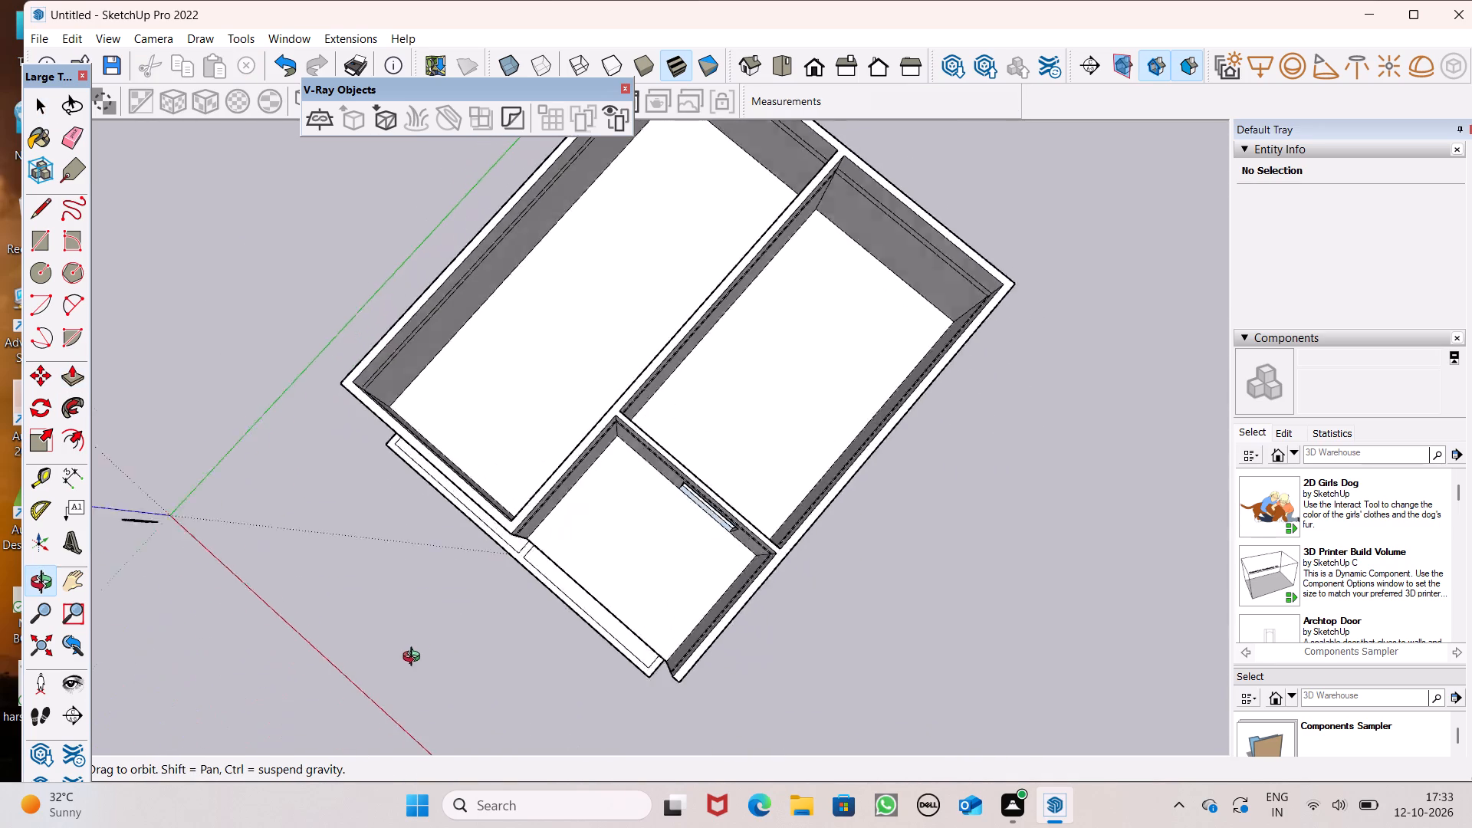
middle_drag(415, 659, 401, 655)
click(53, 209)
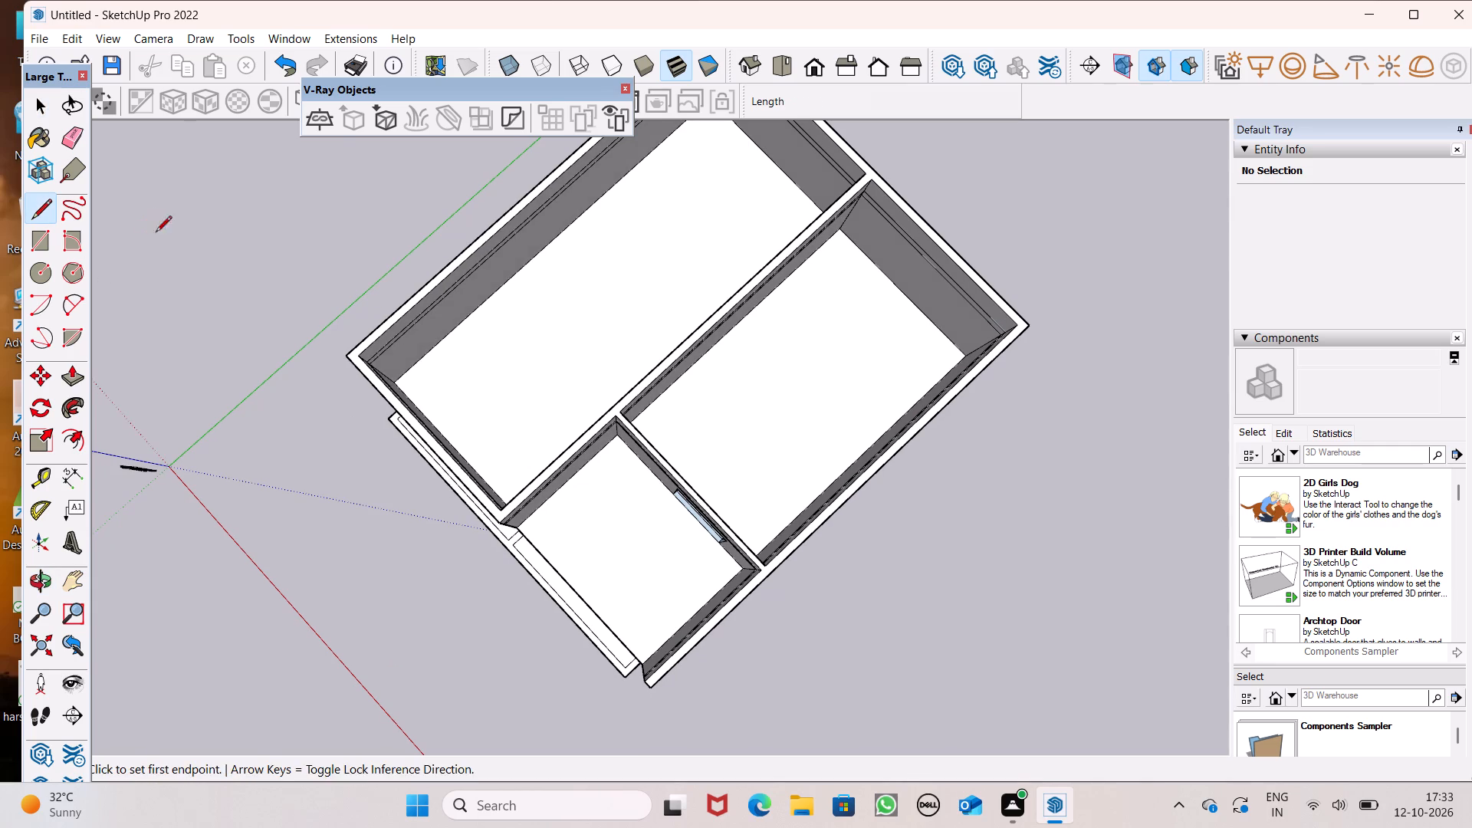
scroll(668, 330, up, 4)
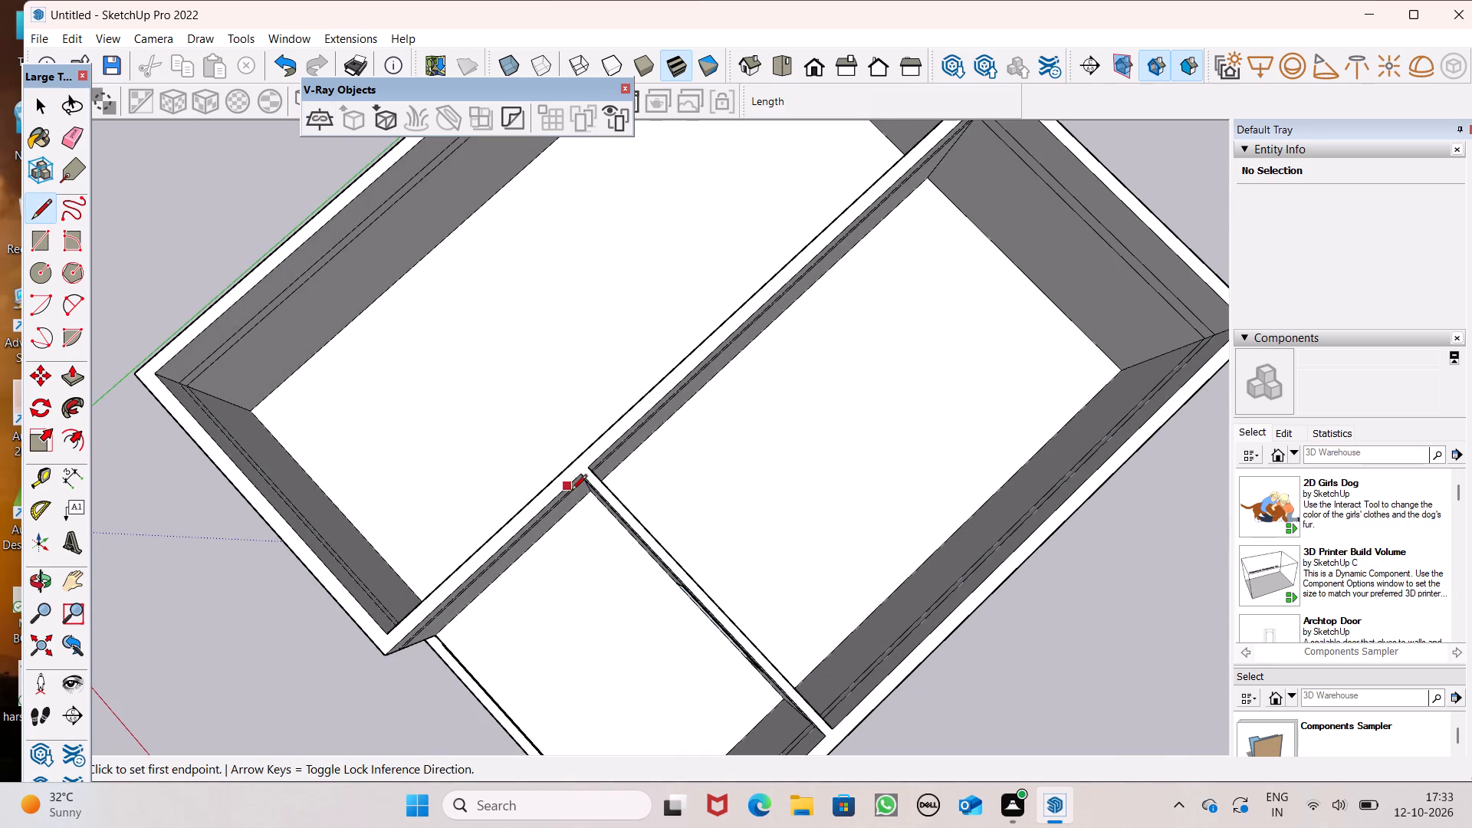
click(579, 477)
click(594, 468)
Draw a line across the back wall's top, from the partition's inner corner on the smaller room's side to the outer edge.
scroll(400, 345, down, 1)
scroll(397, 363, up, 1)
scroll(397, 366, down, 4)
scroll(721, 322, down, 2)
scroll(563, 439, up, 8)
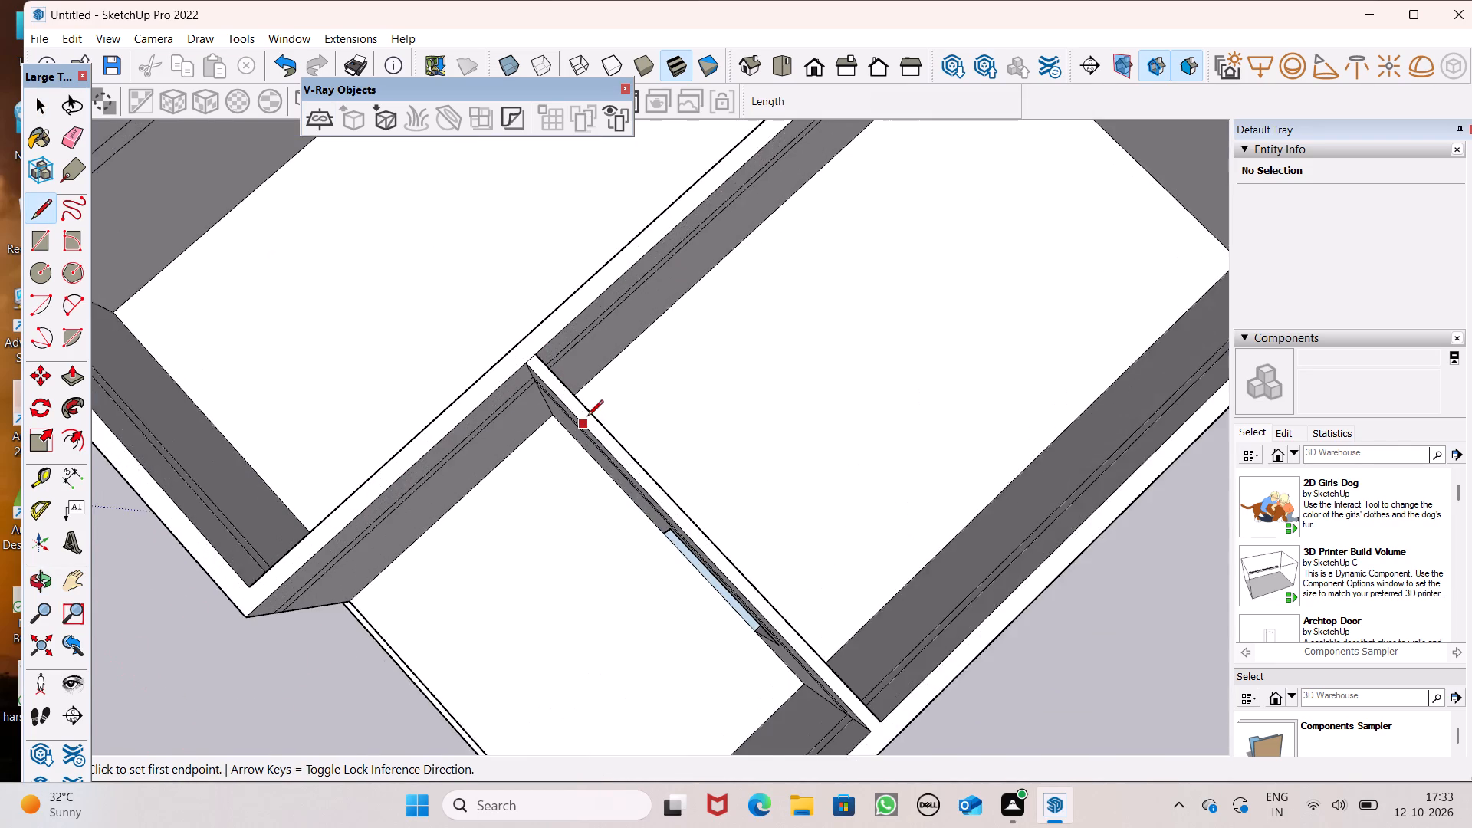
scroll(580, 410, up, 7)
scroll(498, 410, down, 11)
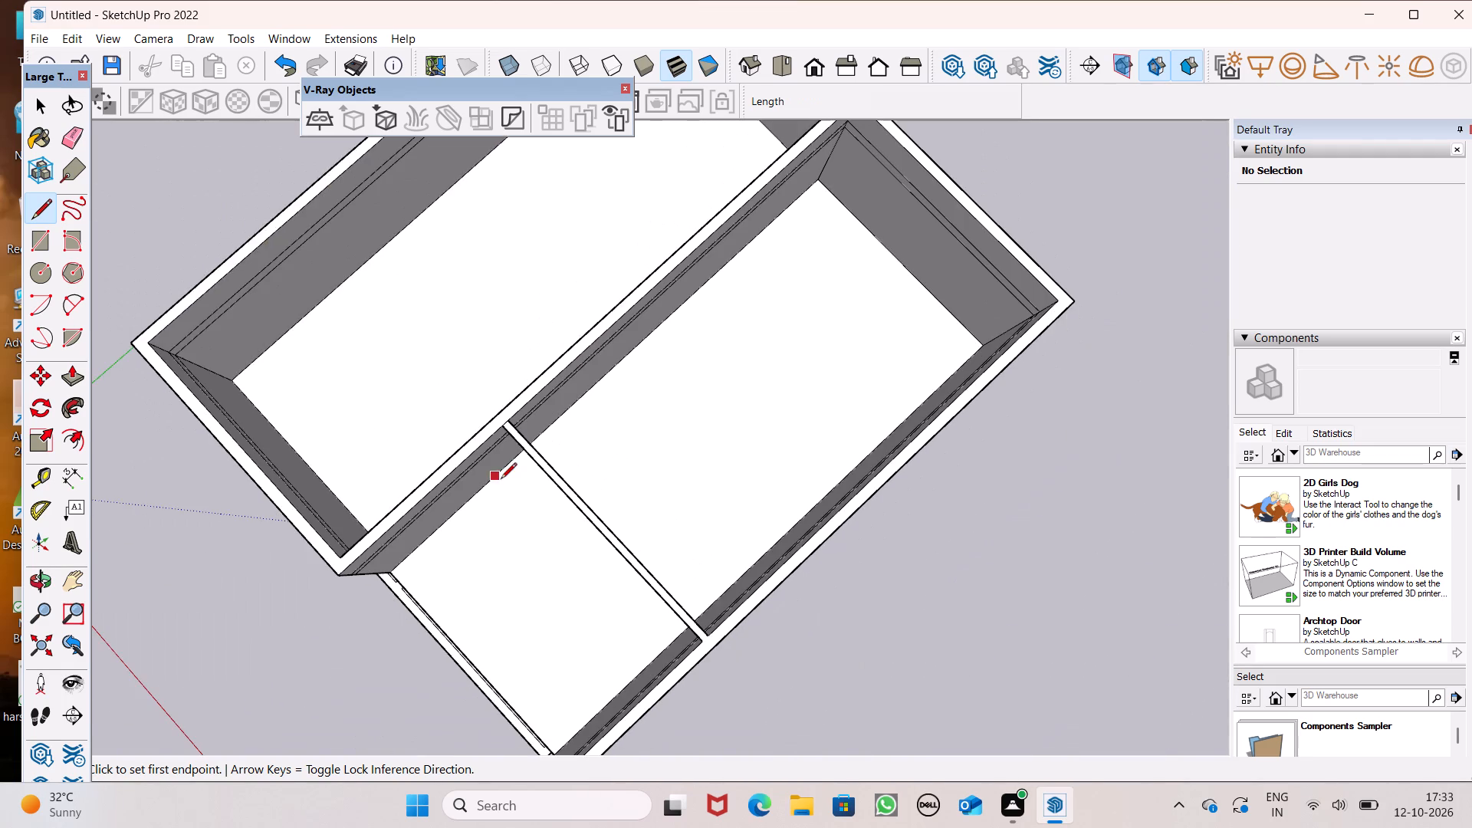
scroll(721, 402, down, 7)
scroll(807, 264, down, 1)
scroll(807, 262, up, 14)
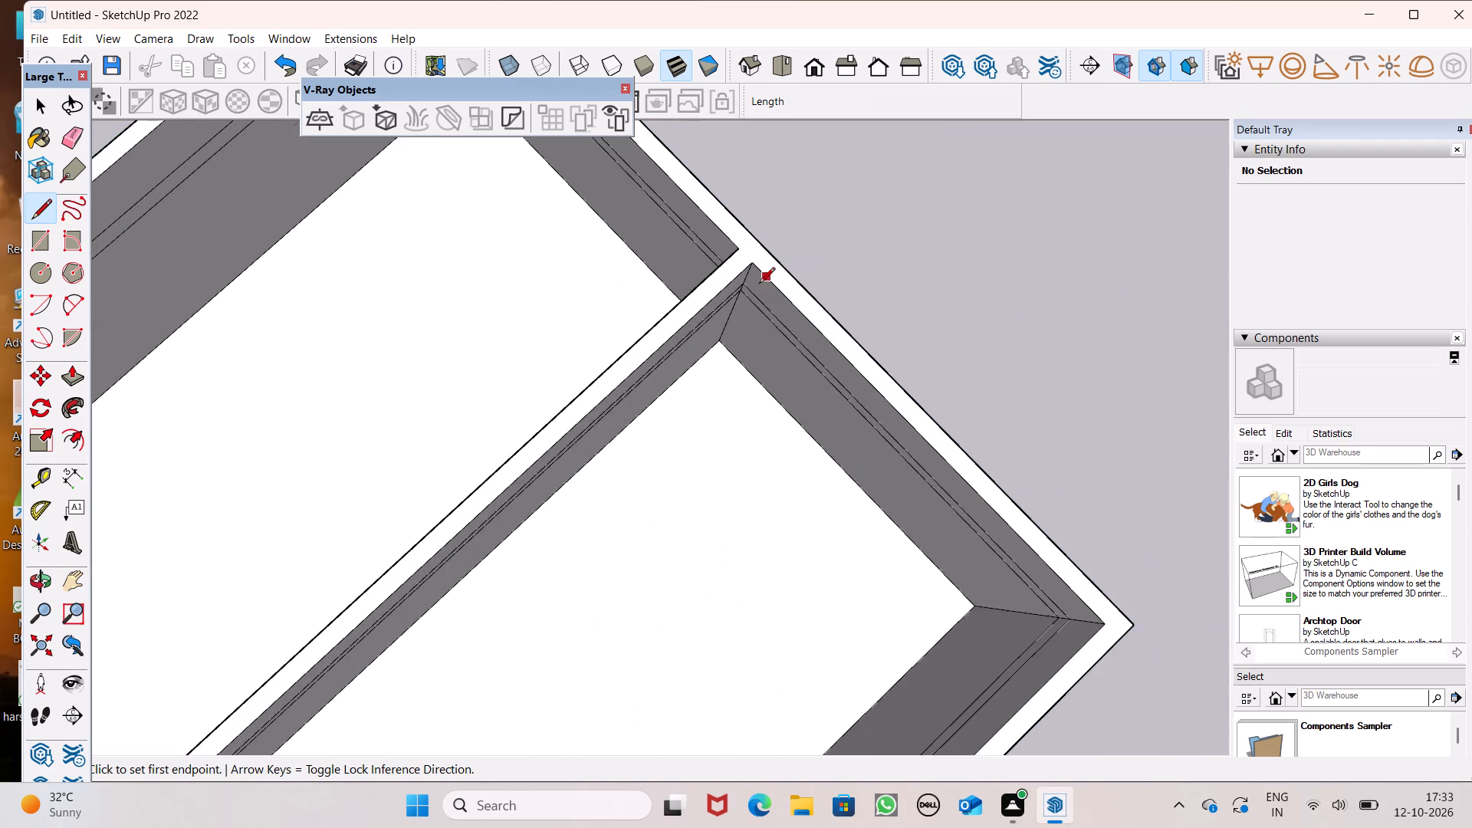
scroll(759, 284, up, 1)
click(751, 261)
click(769, 253)
Raise the wall-top face around the long room by 10' with Push/Pull.
scroll(846, 248, down, 8)
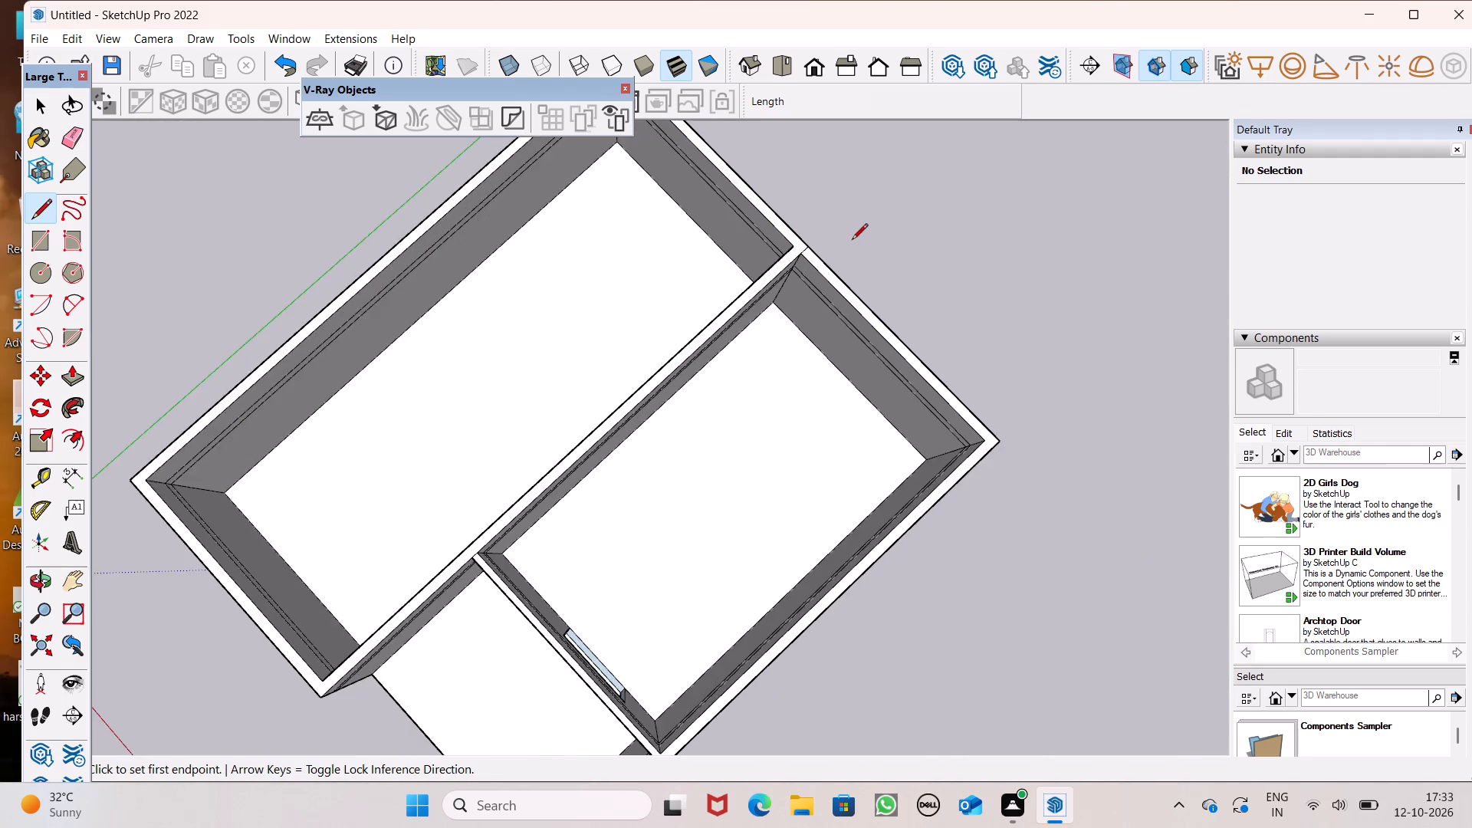
scroll(852, 238, down, 3)
middle_drag(629, 455, 748, 298)
middle_drag(691, 462, 700, 426)
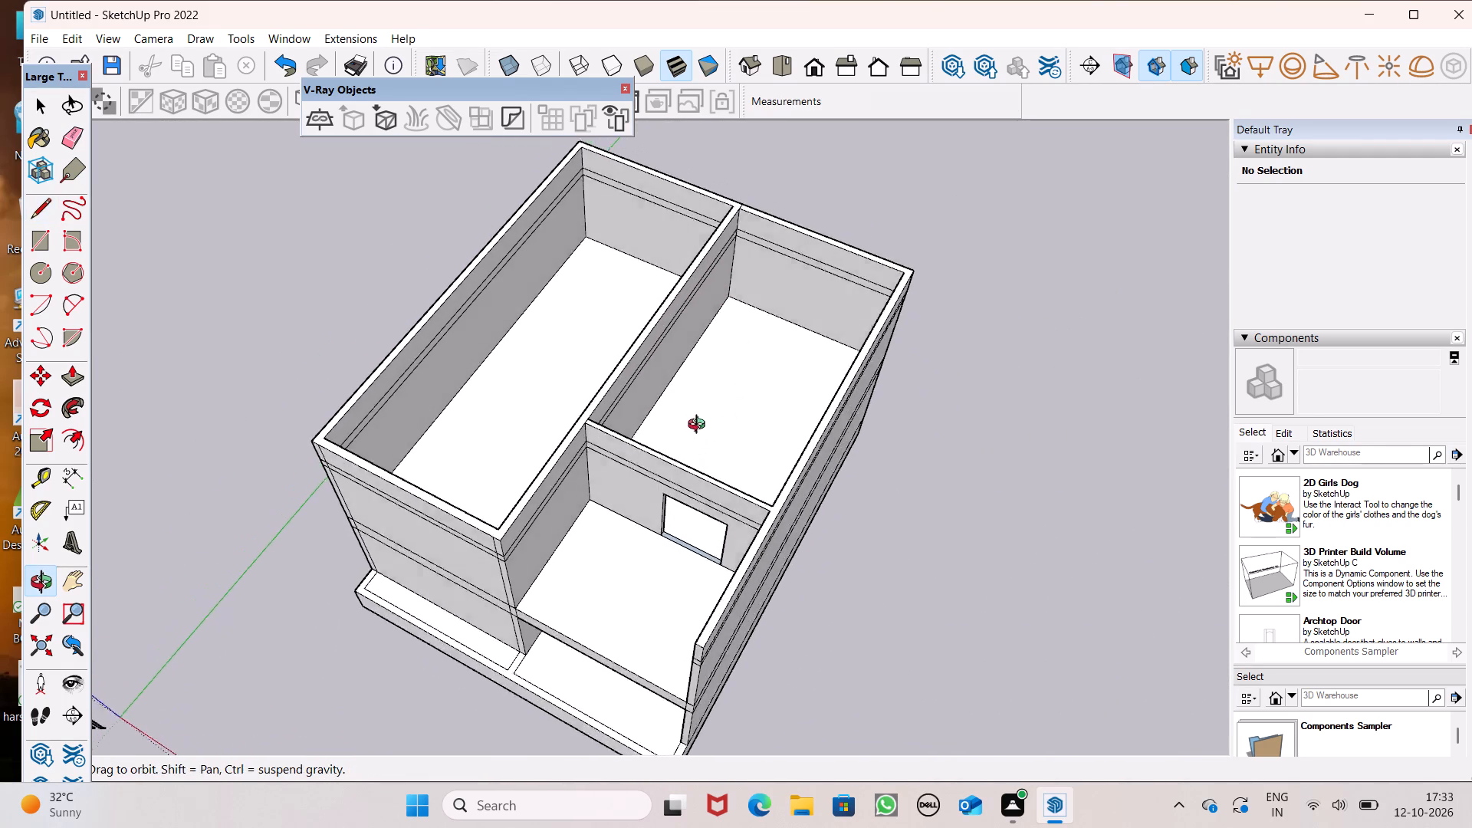
middle_drag(700, 426, 760, 318)
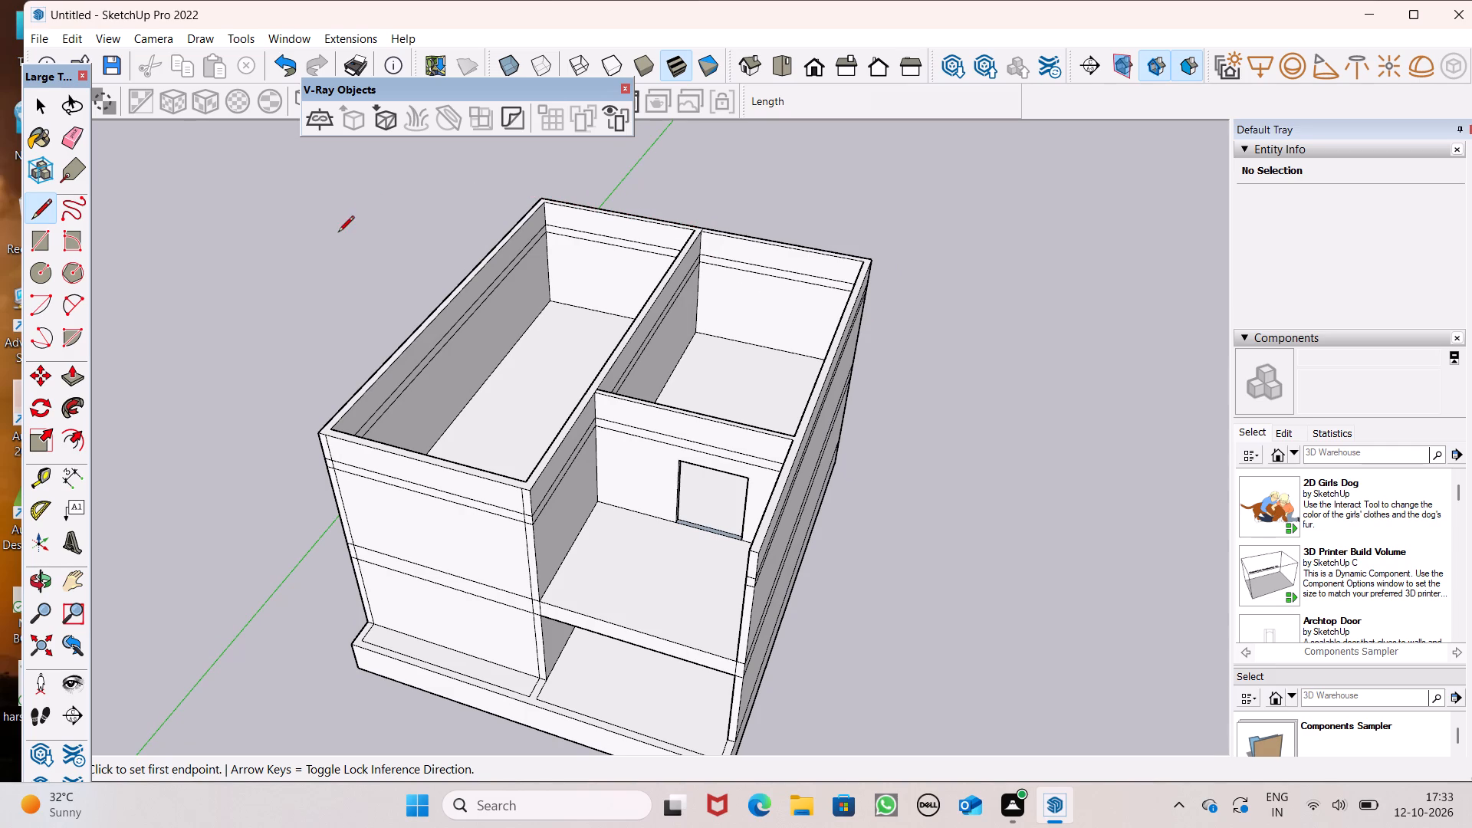
scroll(609, 349, down, 2)
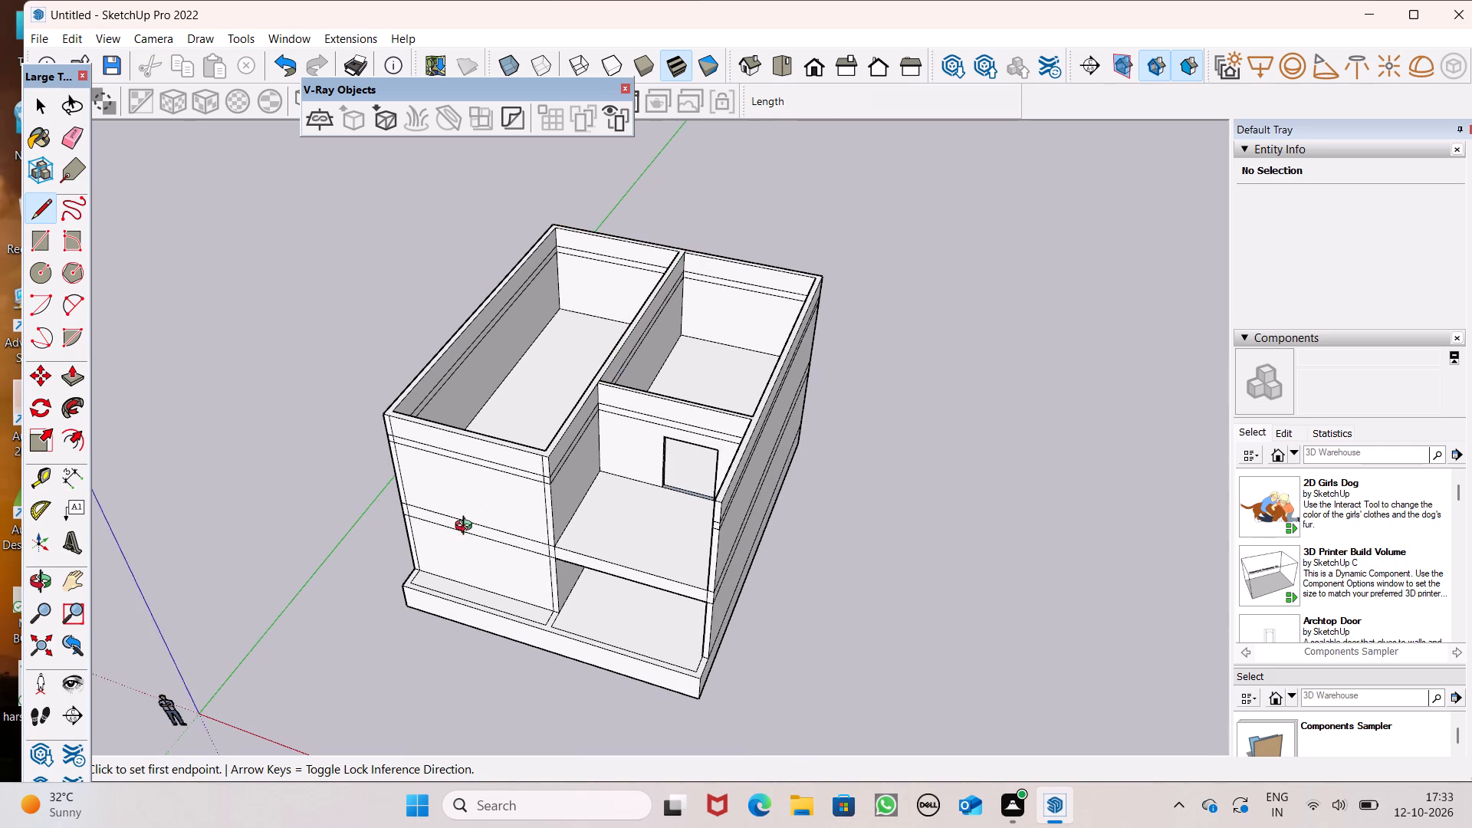
middle_drag(467, 524, 447, 659)
click(67, 367)
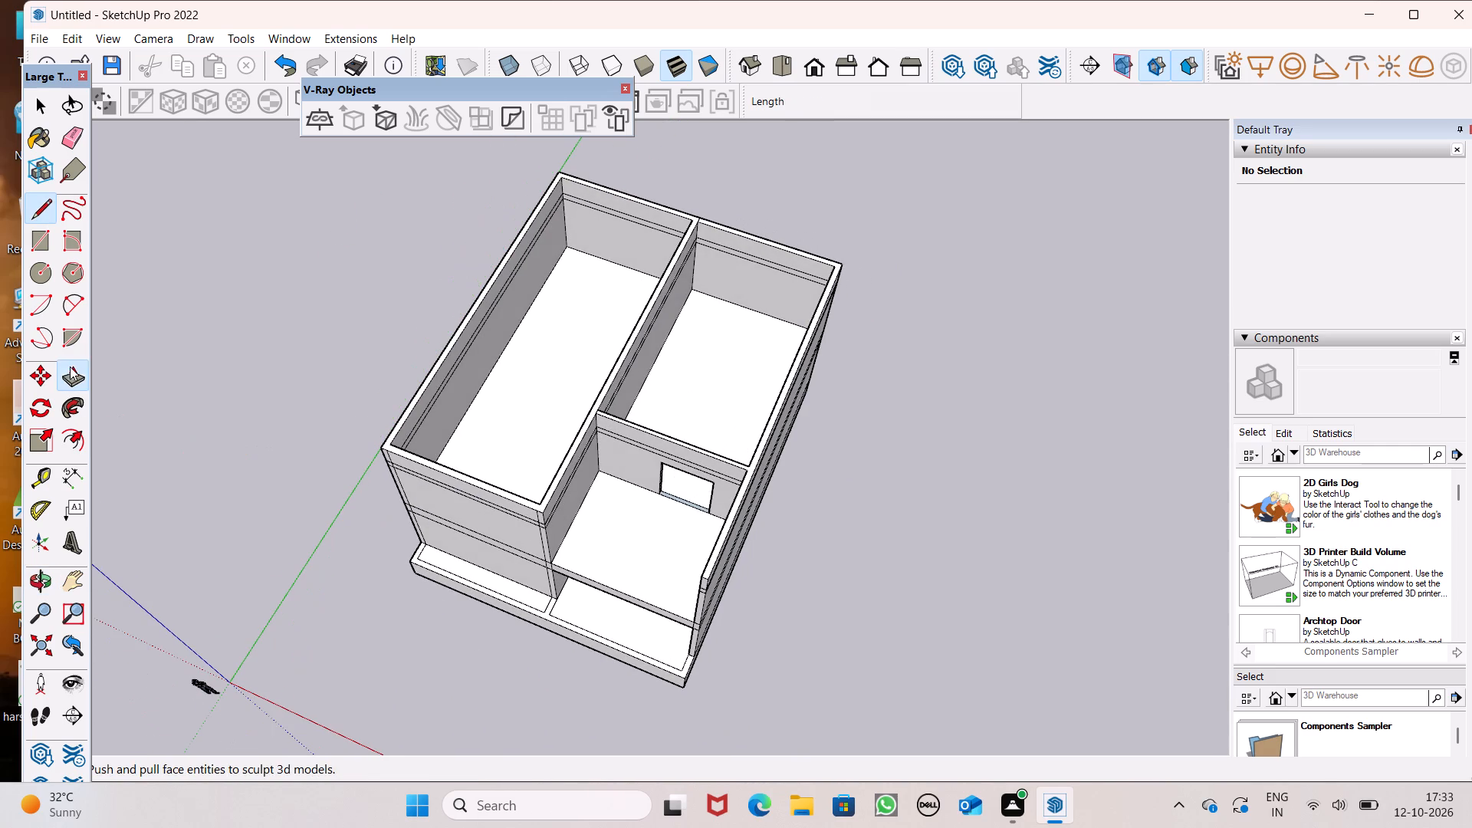
scroll(434, 464, up, 1)
middle_drag(438, 478, 504, 525)
scroll(462, 531, up, 5)
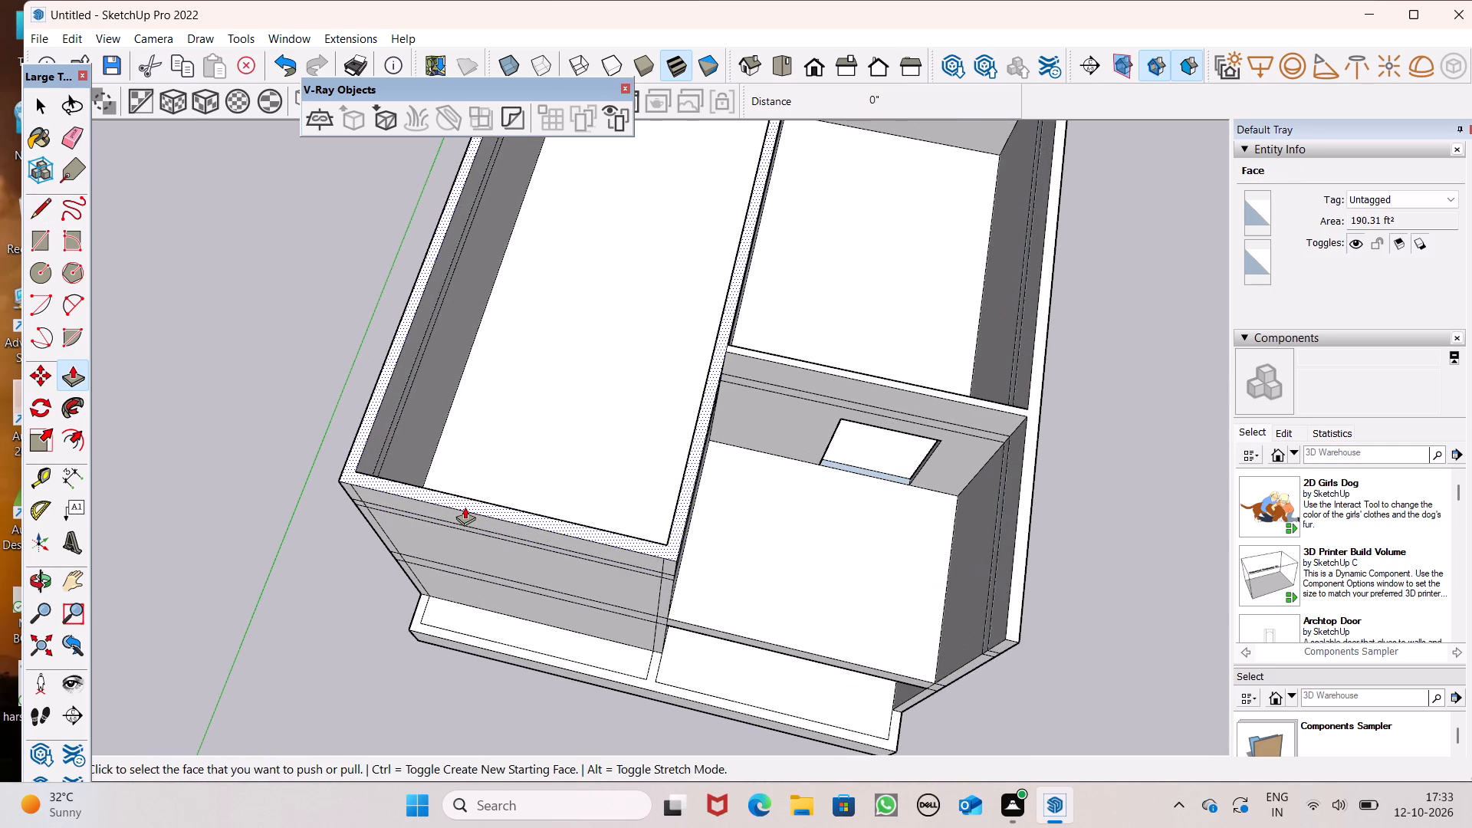
drag(465, 507, 439, 416)
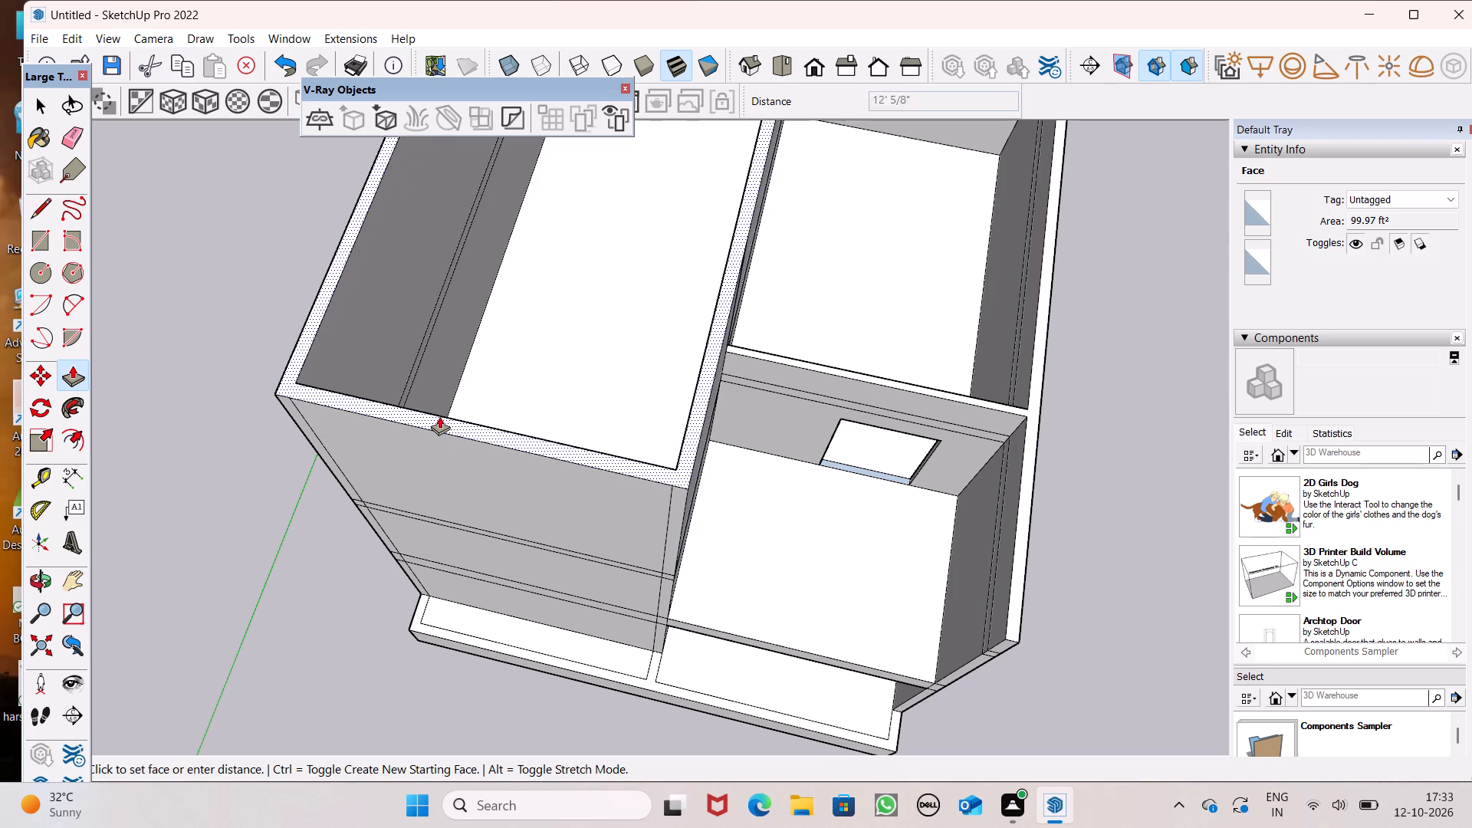
drag(439, 416, 435, 410)
text(10')
key(Return)
Examine the raised long-room walls and the lower adjoining rooms from the front, the side and above.
scroll(416, 396, down, 6)
middle_drag(474, 498, 560, 228)
scroll(586, 402, up, 1)
middle_drag(586, 403, 545, 238)
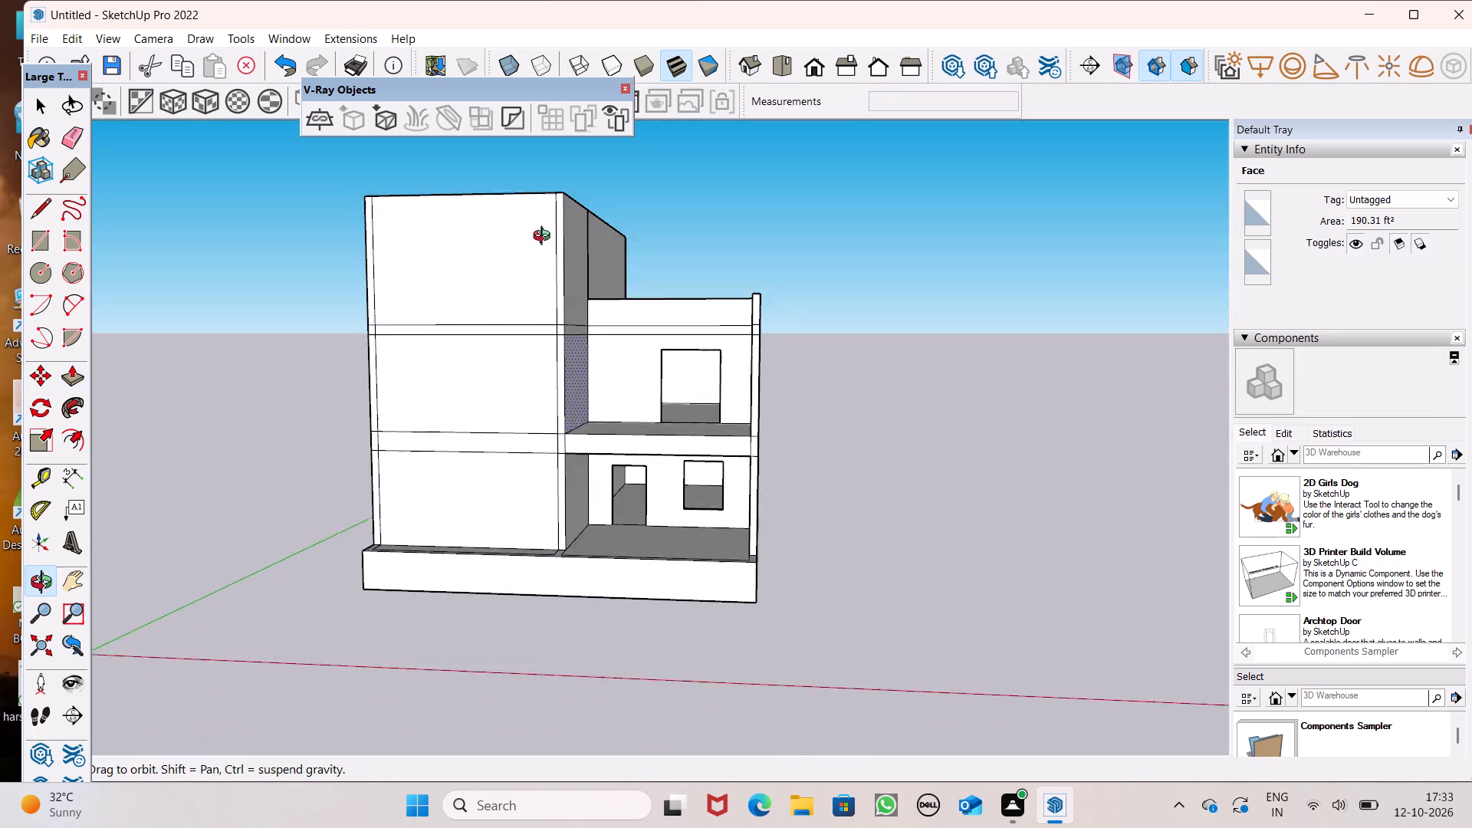
middle_drag(545, 238, 547, 228)
scroll(592, 258, down, 2)
middle_drag(628, 330, 629, 368)
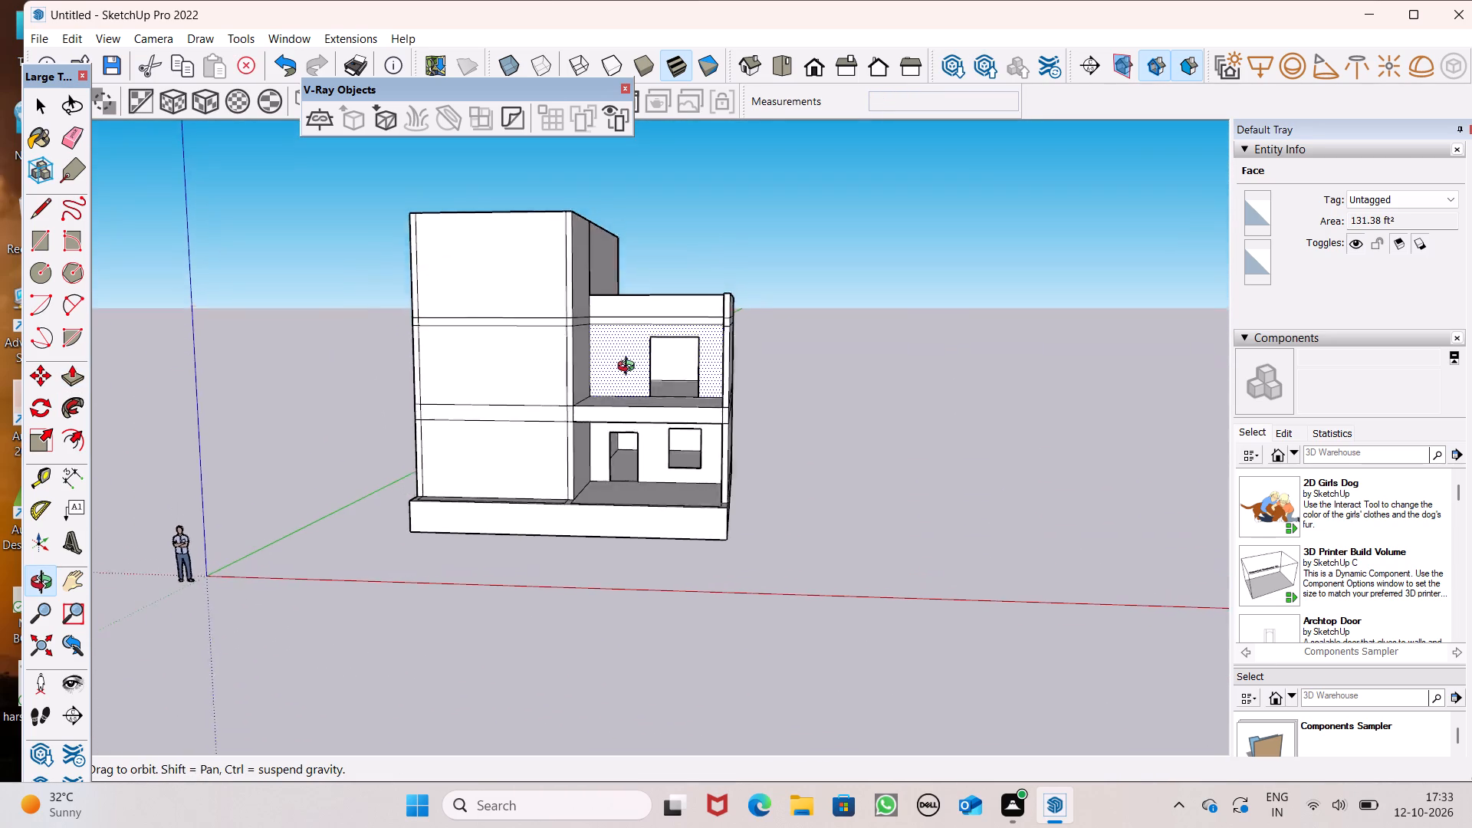
middle_drag(629, 368, 327, 548)
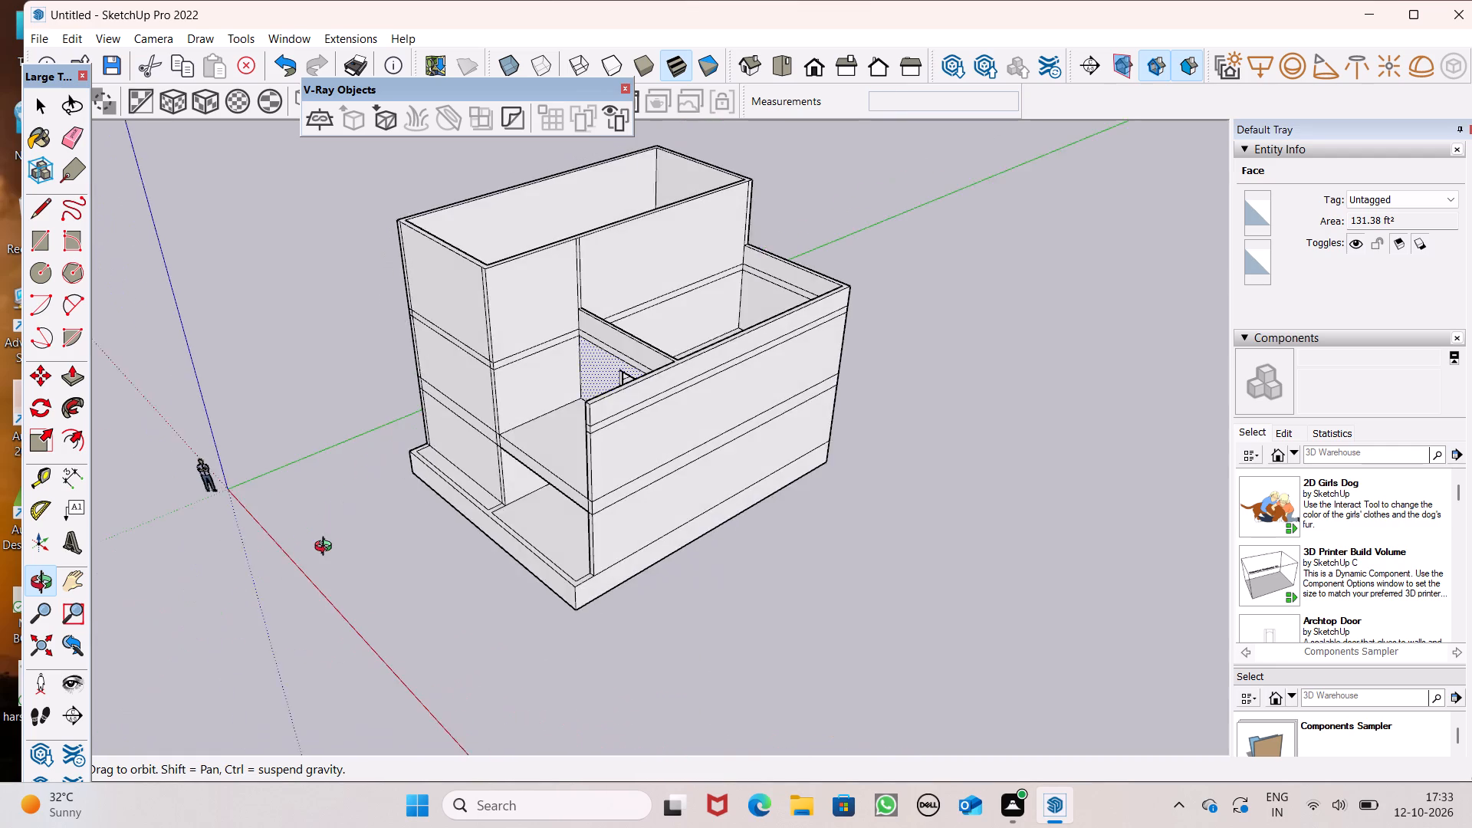
middle_drag(327, 548, 419, 521)
scroll(696, 212, up, 2)
scroll(726, 292, up, 1)
middle_drag(726, 292, 583, 400)
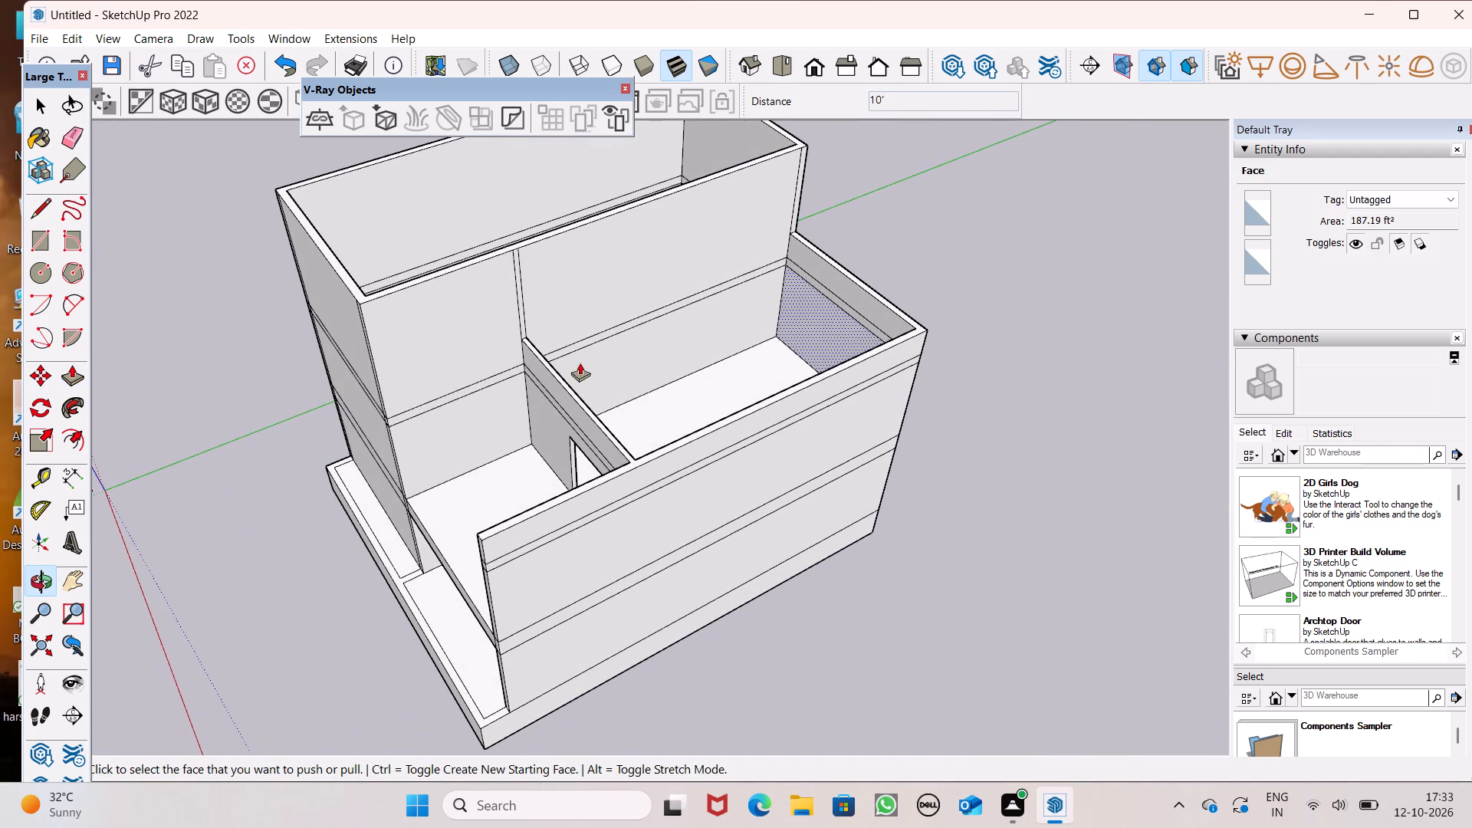
middle_drag(603, 331, 485, 371)
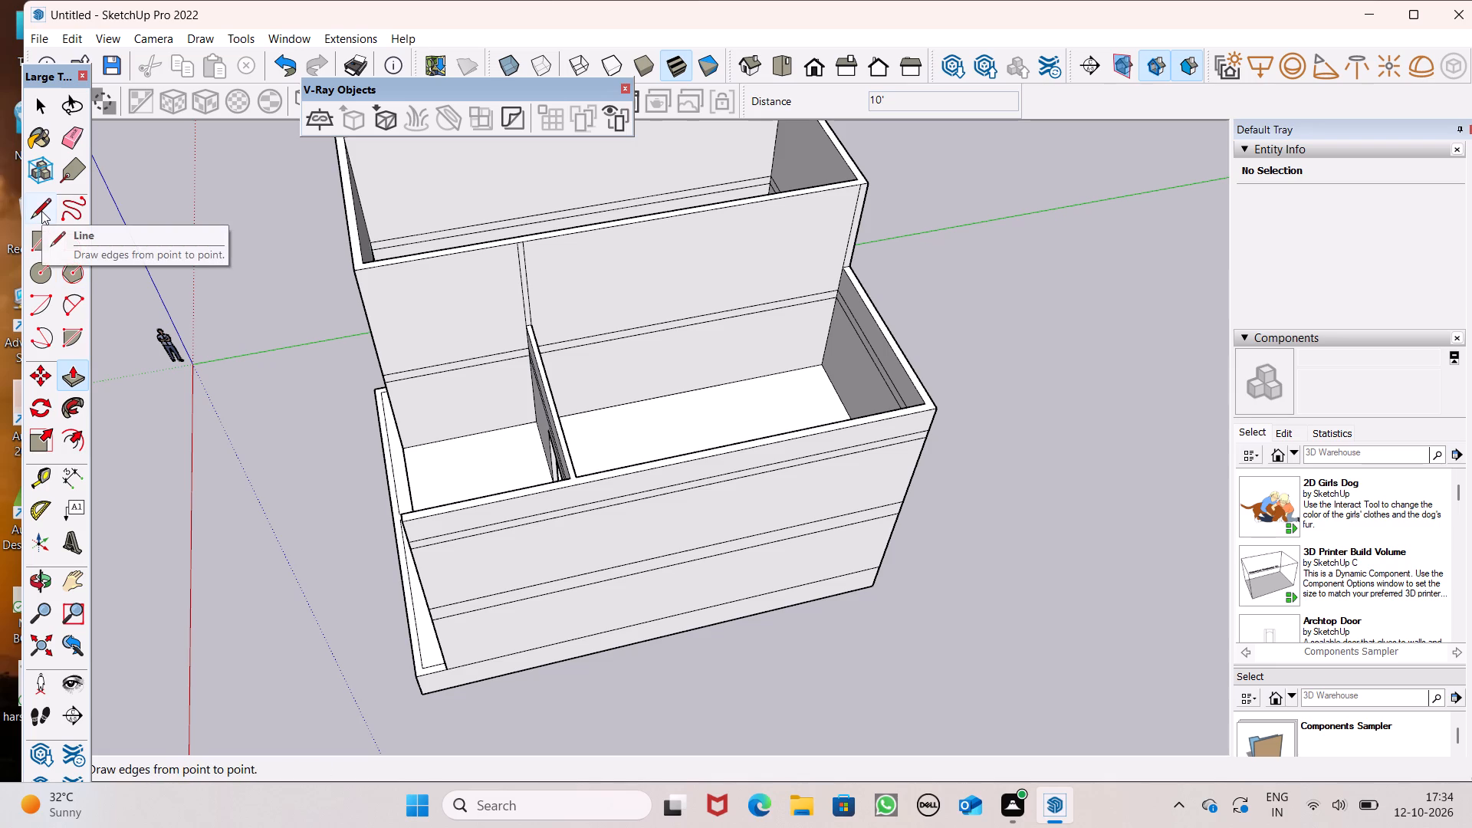
Erase the two vertical edges on the long room's raised partition face above the cross wall.
click(41, 211)
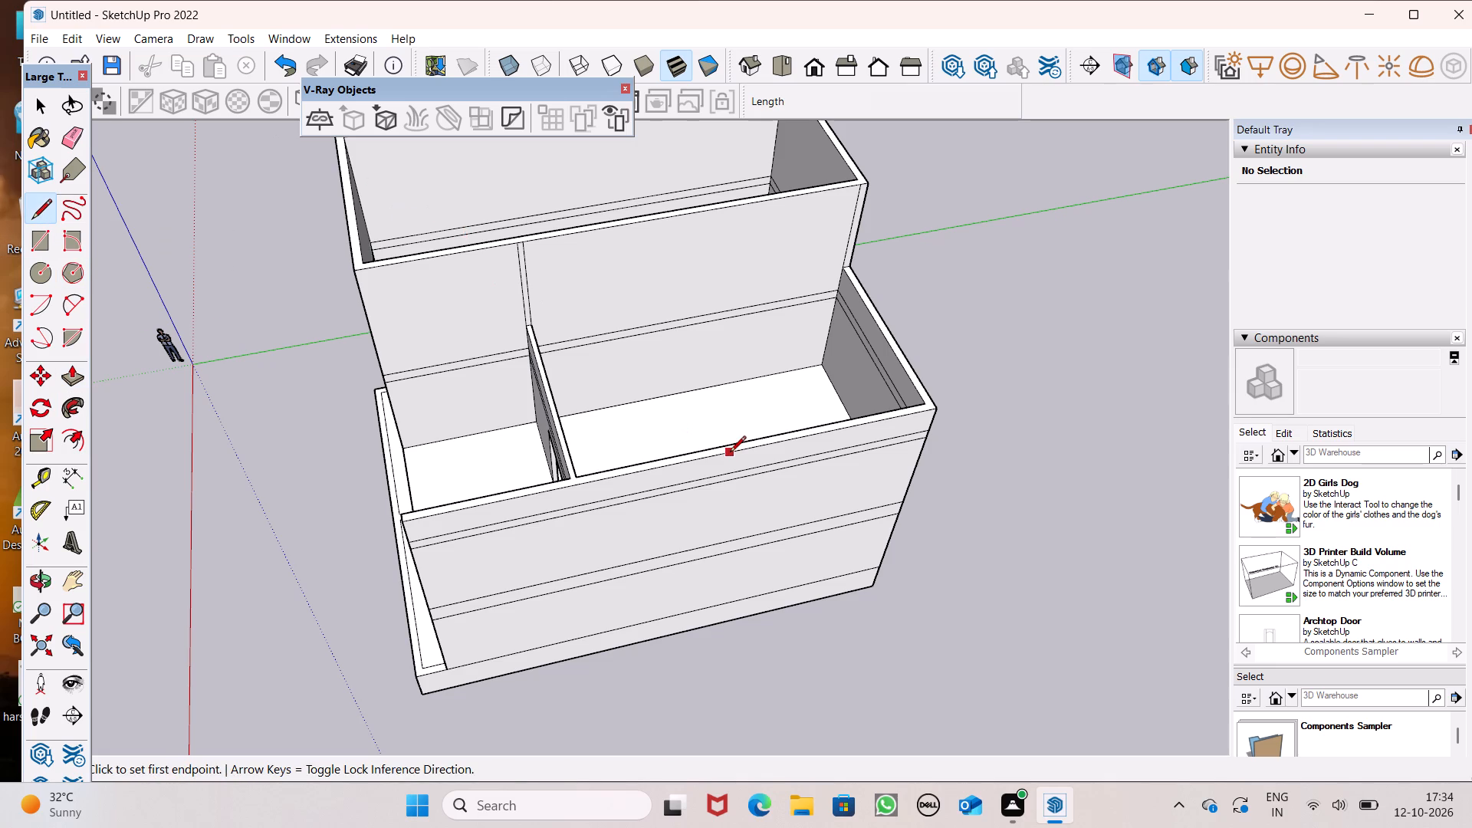
middle_drag(730, 453, 673, 469)
scroll(730, 453, up, 1)
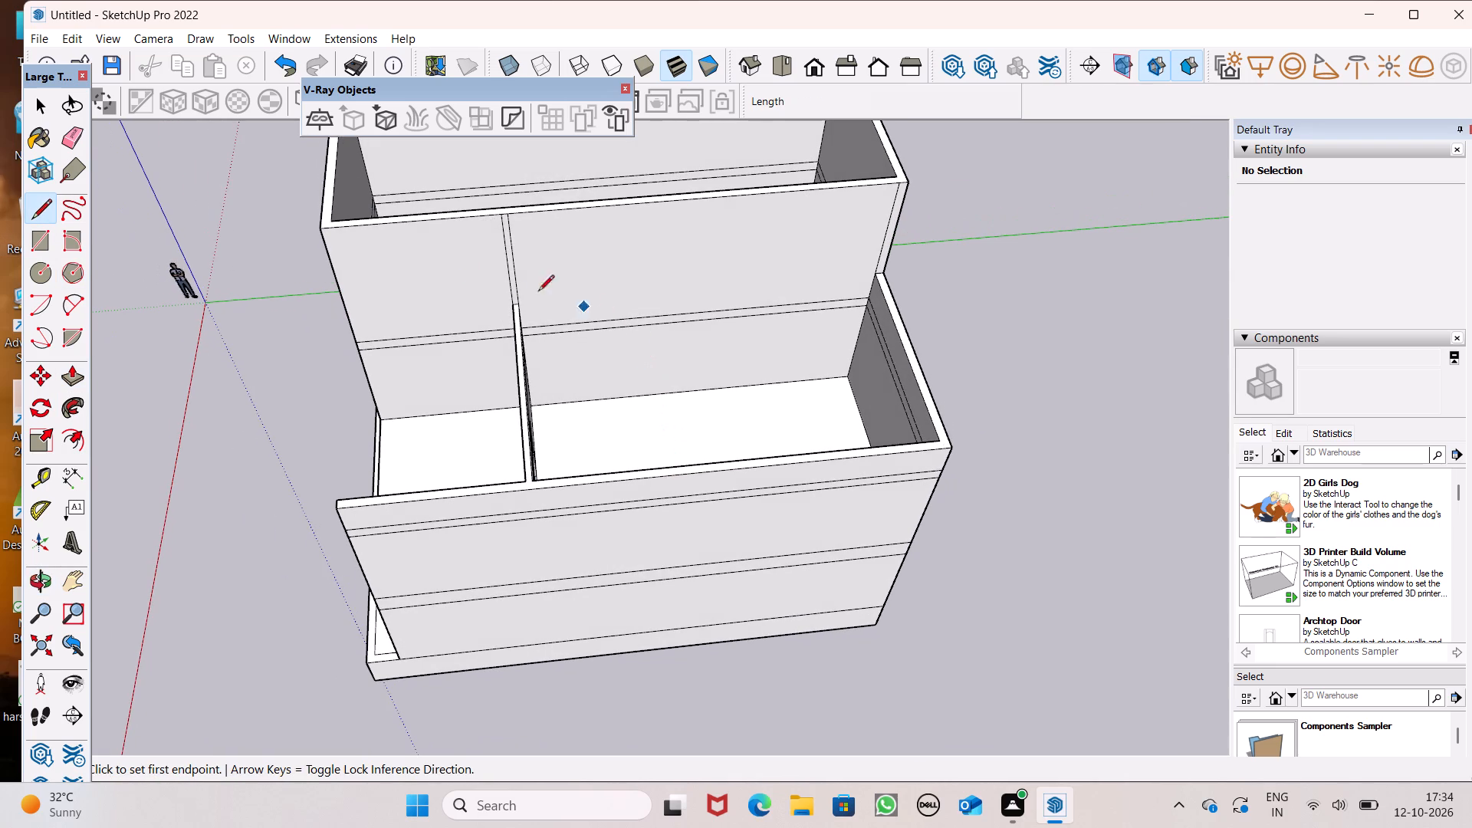
click(77, 130)
middle_drag(433, 418, 476, 405)
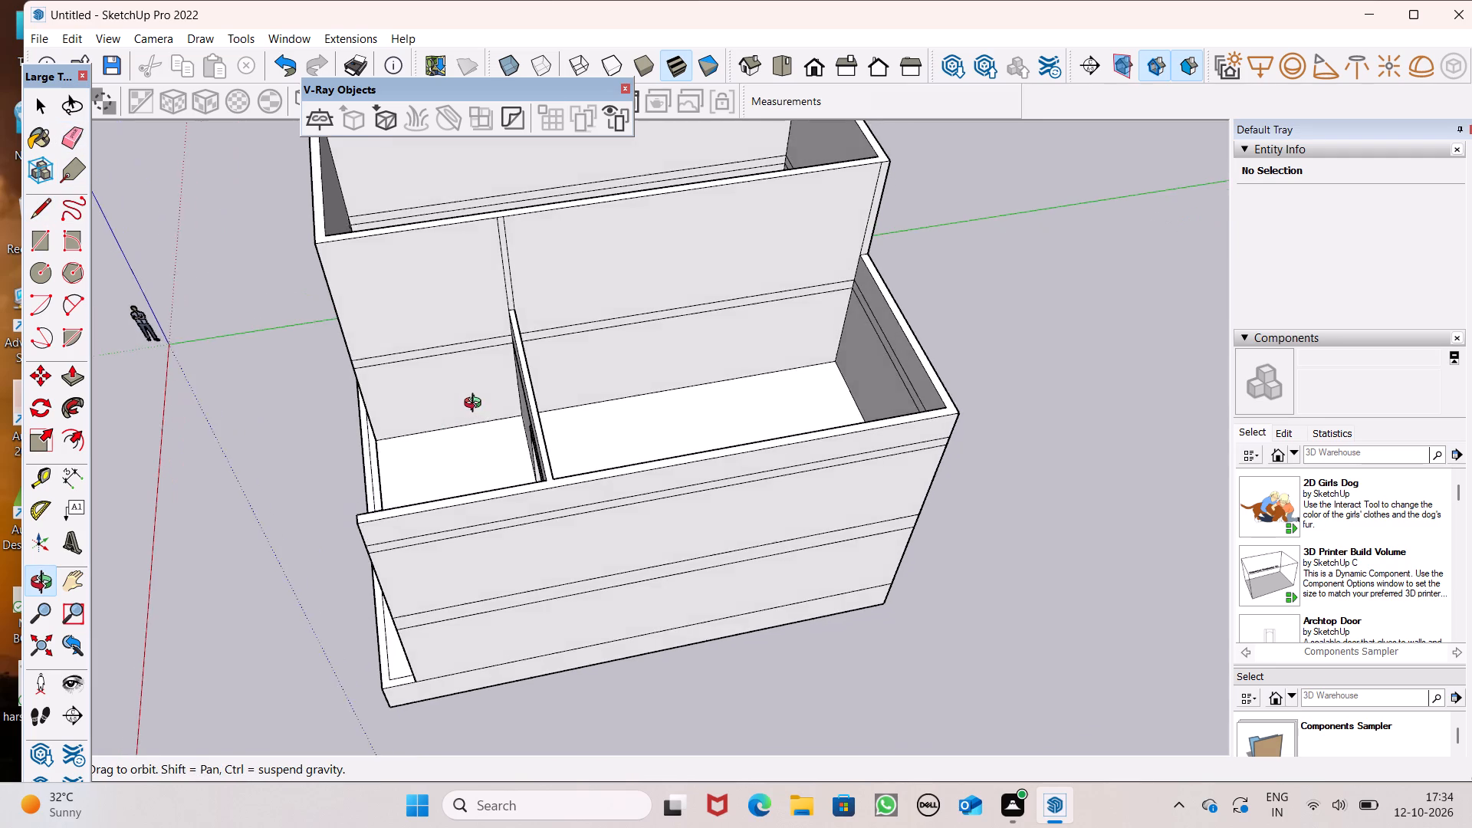
middle_drag(476, 405, 476, 354)
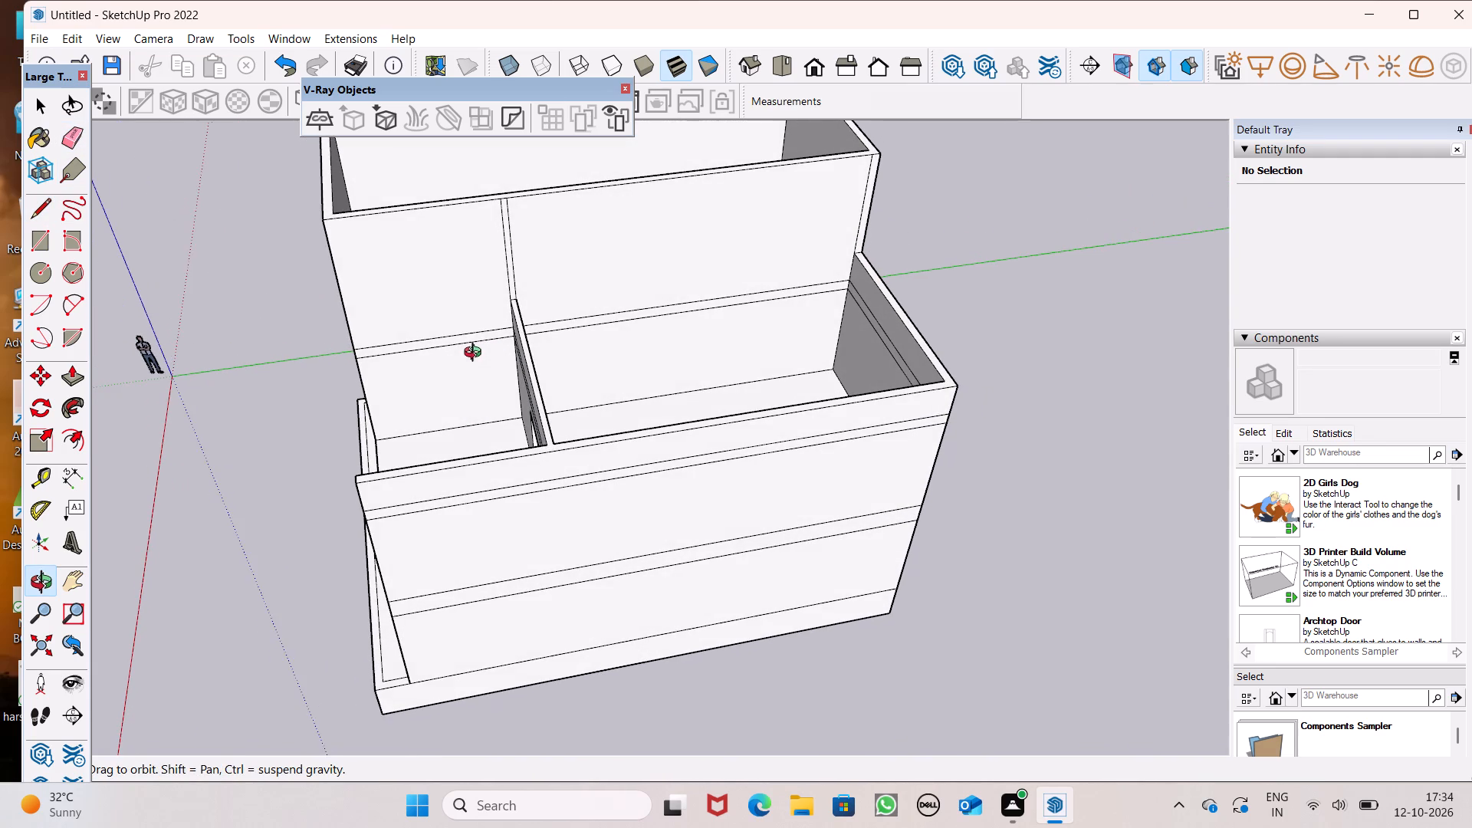
middle_drag(476, 354, 475, 354)
drag(514, 267, 504, 273)
Examine the raised walls, the open front bay and the band edges at the side wall's front end.
scroll(596, 257, down, 1)
scroll(596, 260, up, 1)
scroll(594, 264, down, 1)
middle_drag(594, 356, 874, 191)
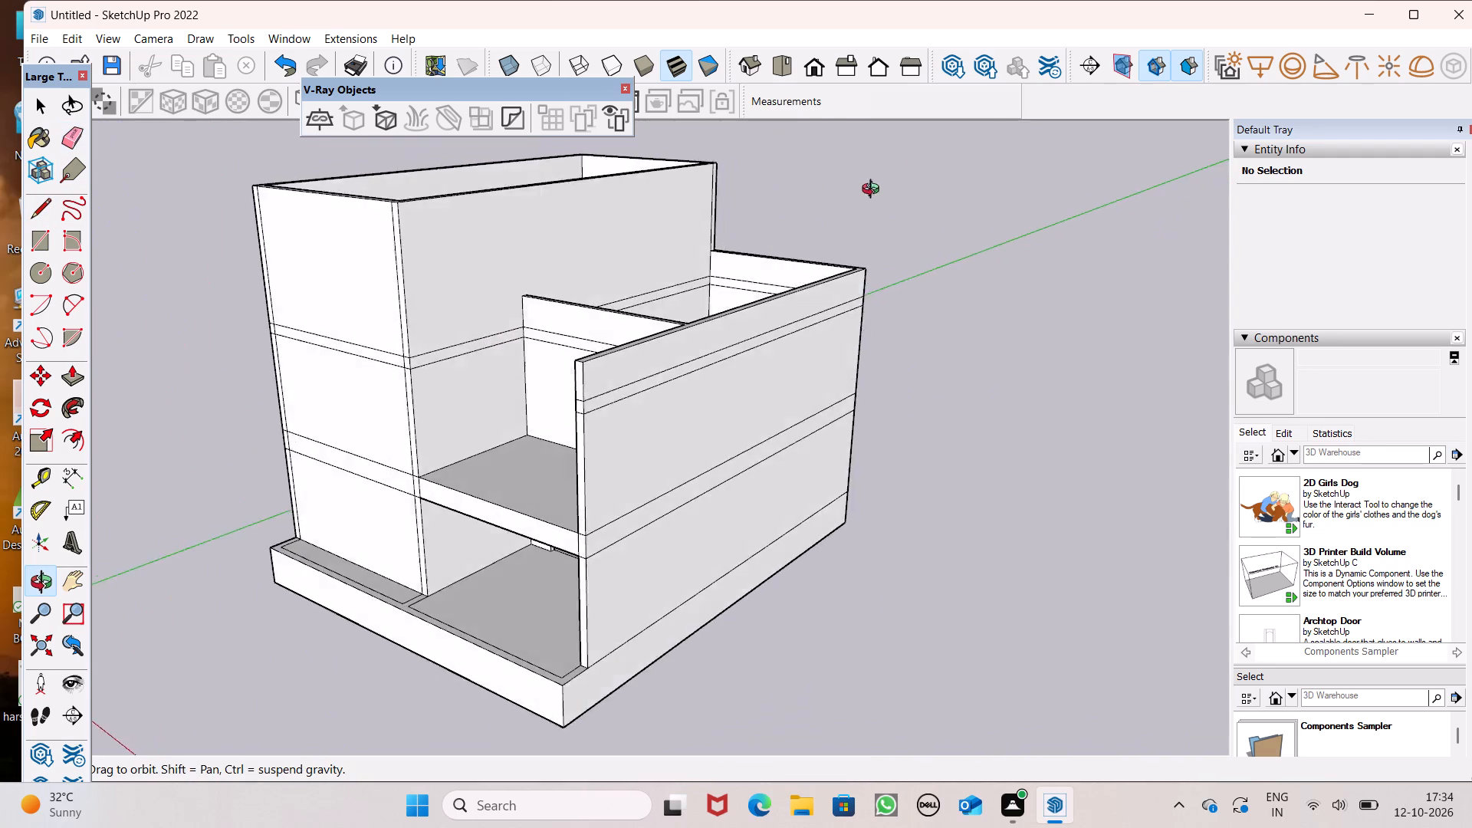
middle_drag(874, 191, 1051, 180)
scroll(814, 317, up, 1)
middle_drag(814, 317, 865, 335)
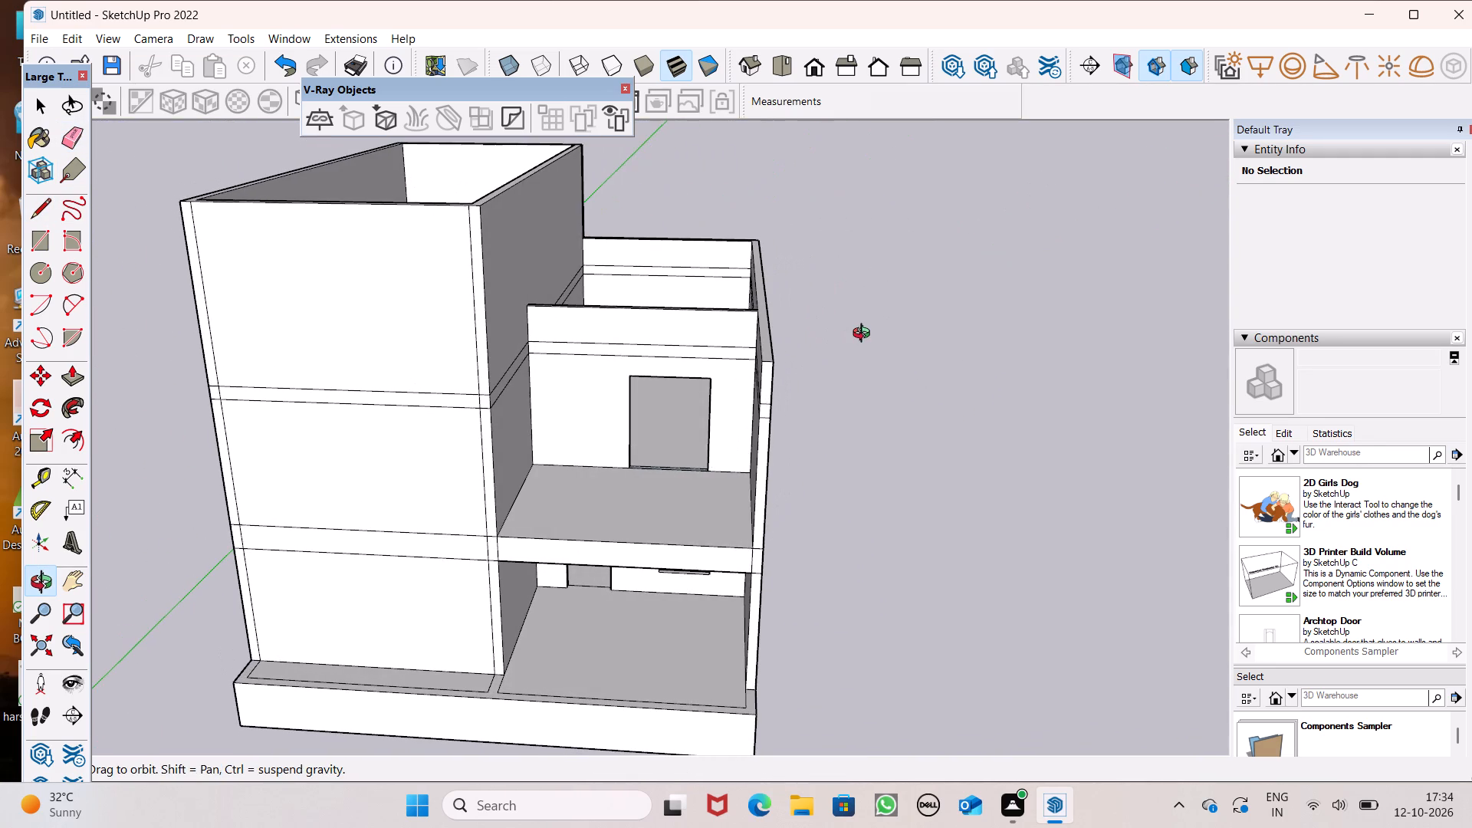
middle_drag(865, 335, 946, 321)
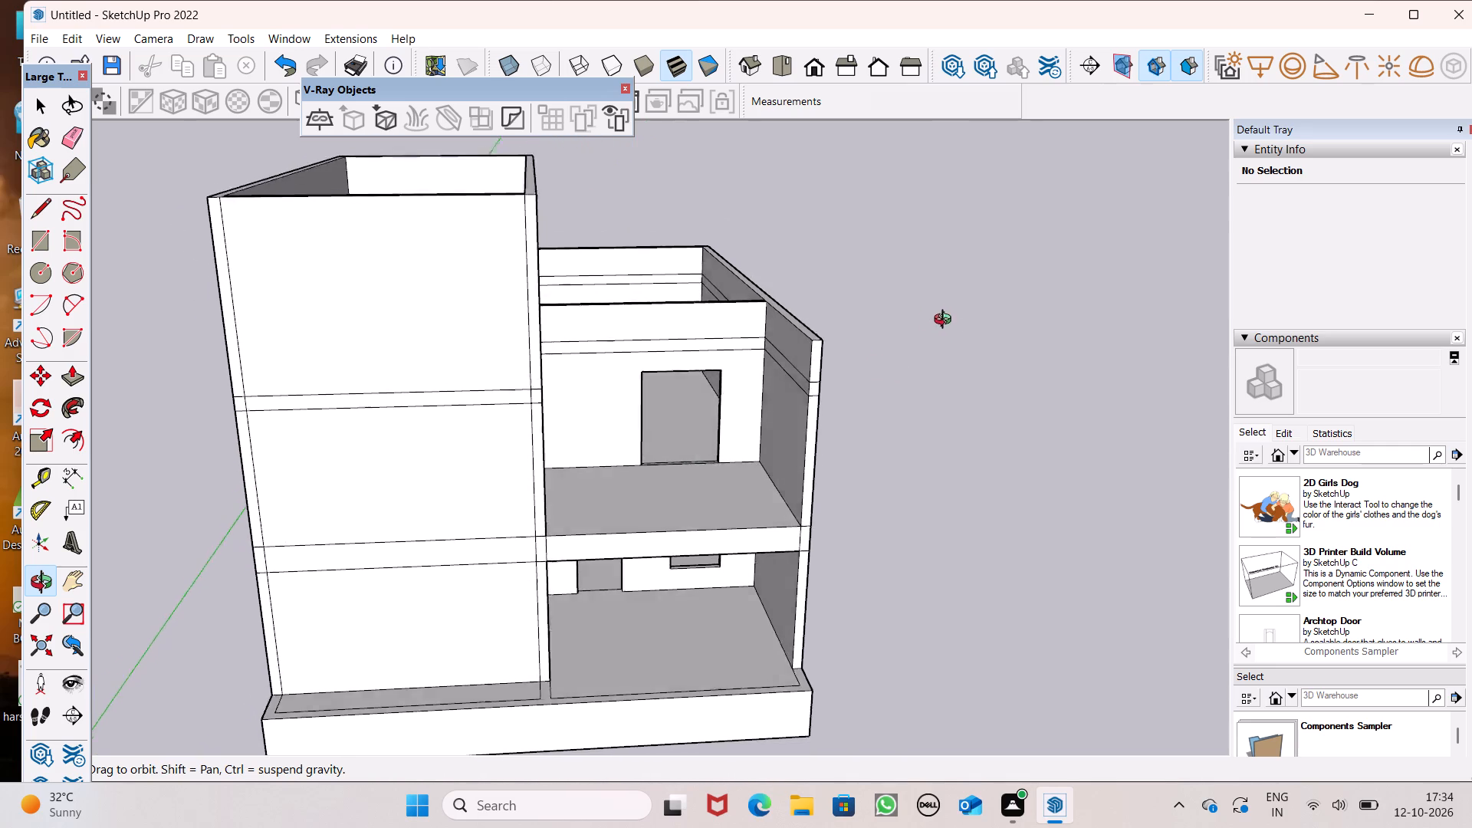
middle_drag(946, 321, 978, 360)
scroll(872, 432, up, 2)
scroll(820, 399, up, 3)
middle_drag(820, 412, 842, 422)
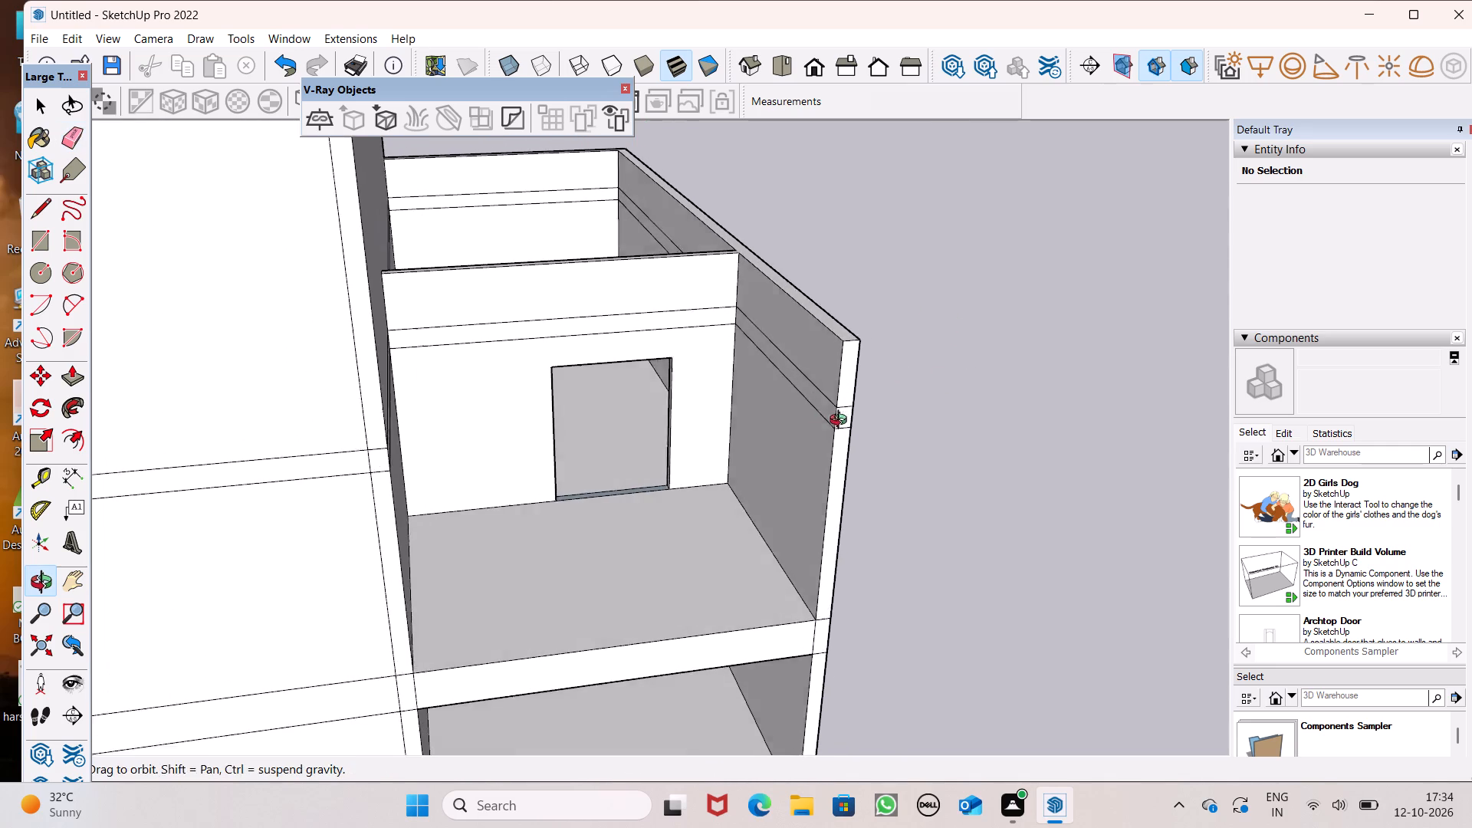
Erase the band edges on the open front bay's side wall, along its inner face and front end.
middle_drag(842, 422, 864, 422)
drag(848, 376, 836, 406)
drag(873, 400, 869, 416)
drag(869, 415, 870, 426)
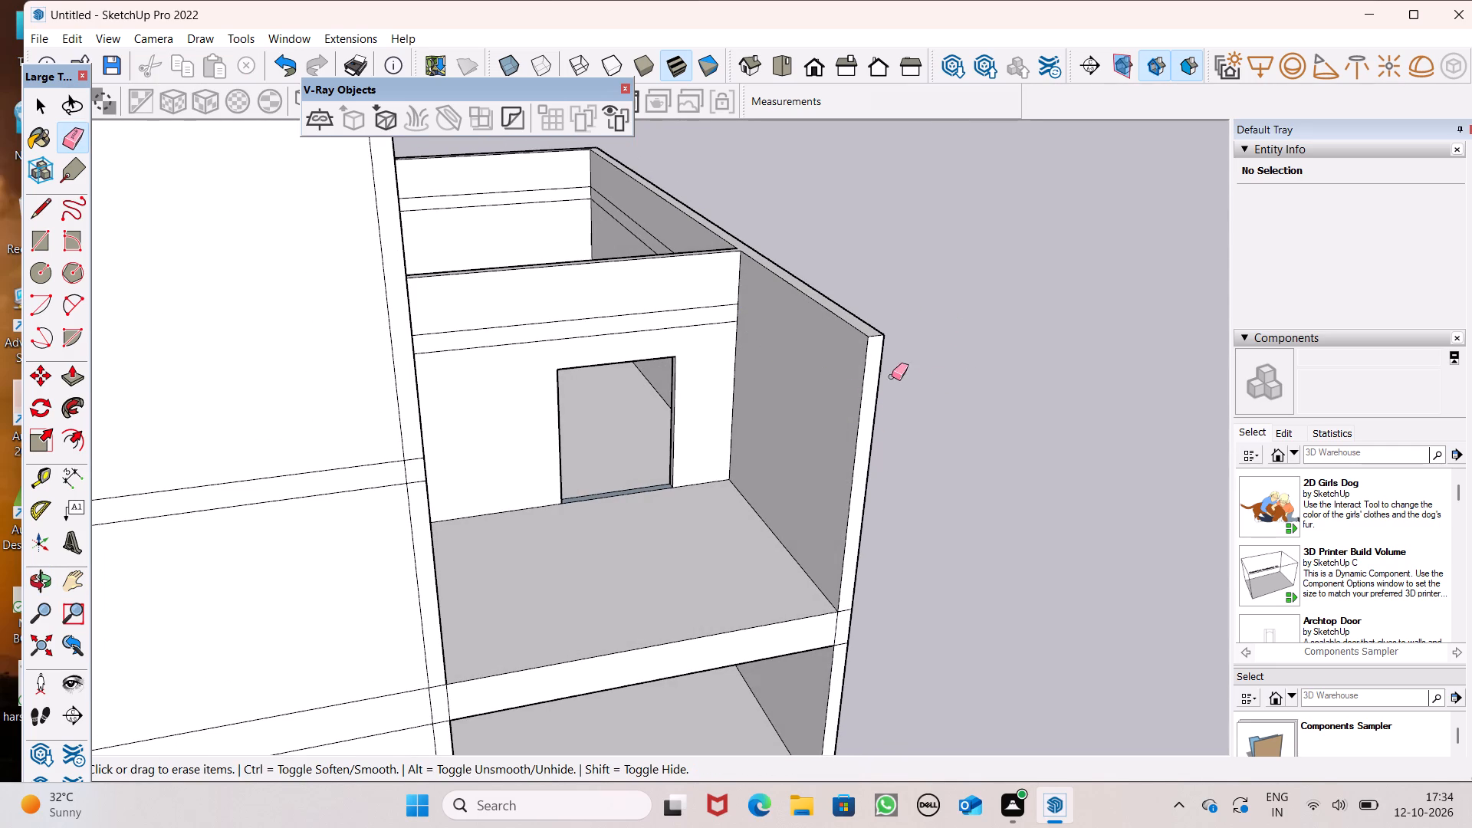
key(space)
Examine the side wall and the upper and lower rooms of the open front bay from several angles.
click(43, 246)
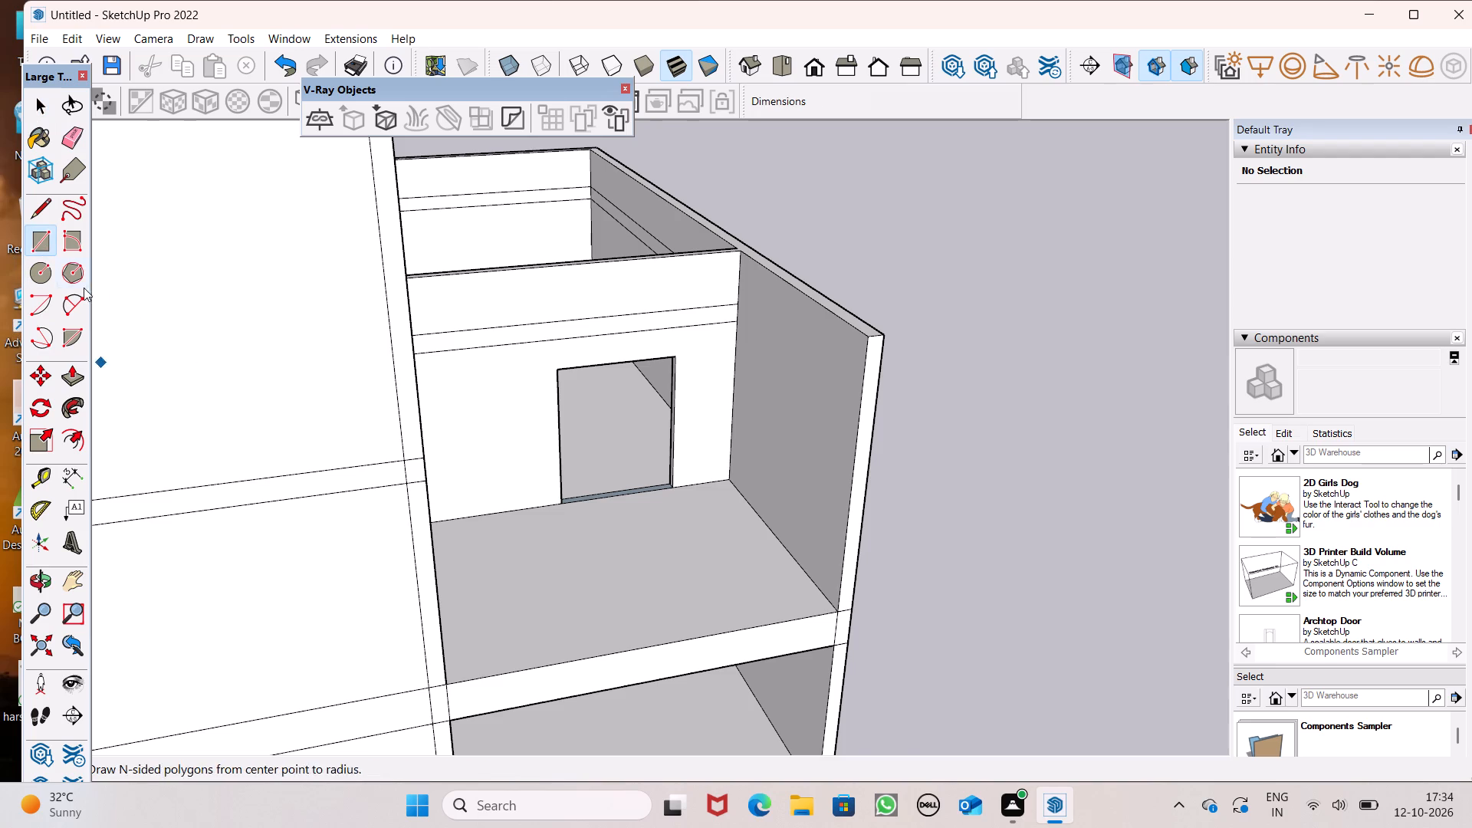
middle_drag(455, 508, 568, 529)
scroll(695, 452, up, 6)
middle_drag(768, 495, 711, 486)
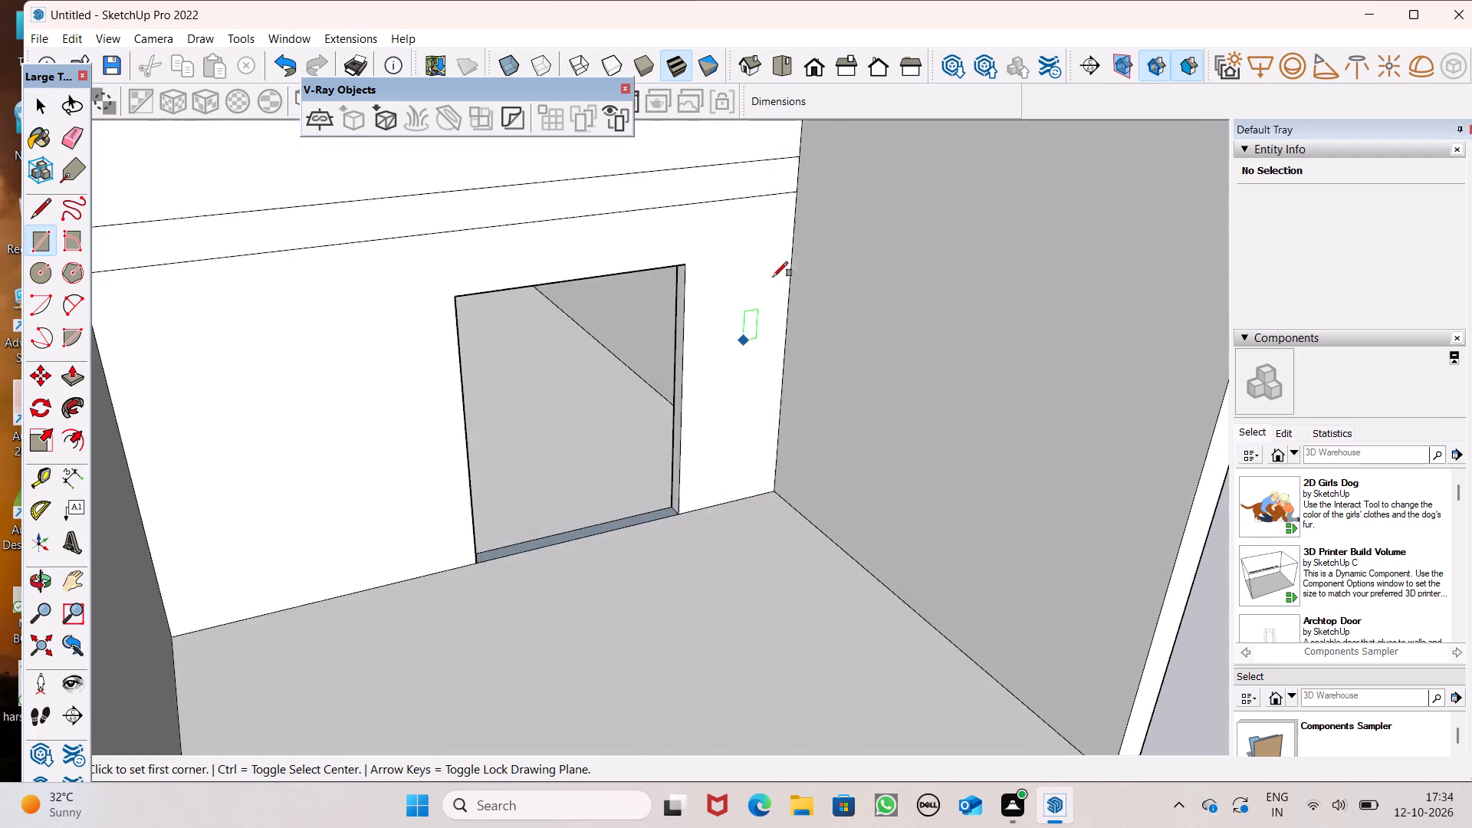
scroll(868, 196, down, 4)
scroll(868, 196, up, 1)
scroll(832, 192, down, 1)
scroll(911, 275, down, 6)
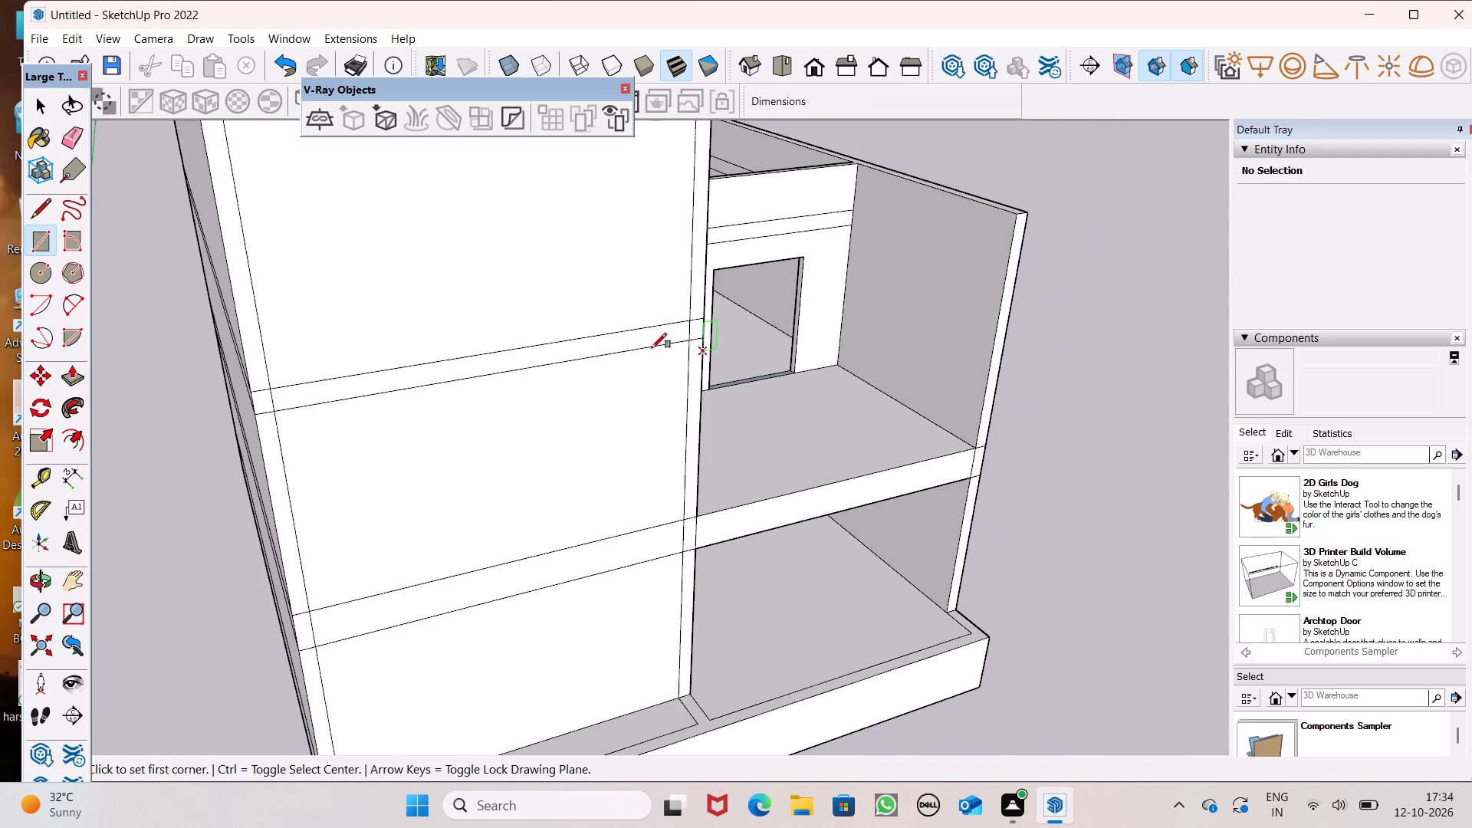
middle_drag(1031, 382, 880, 382)
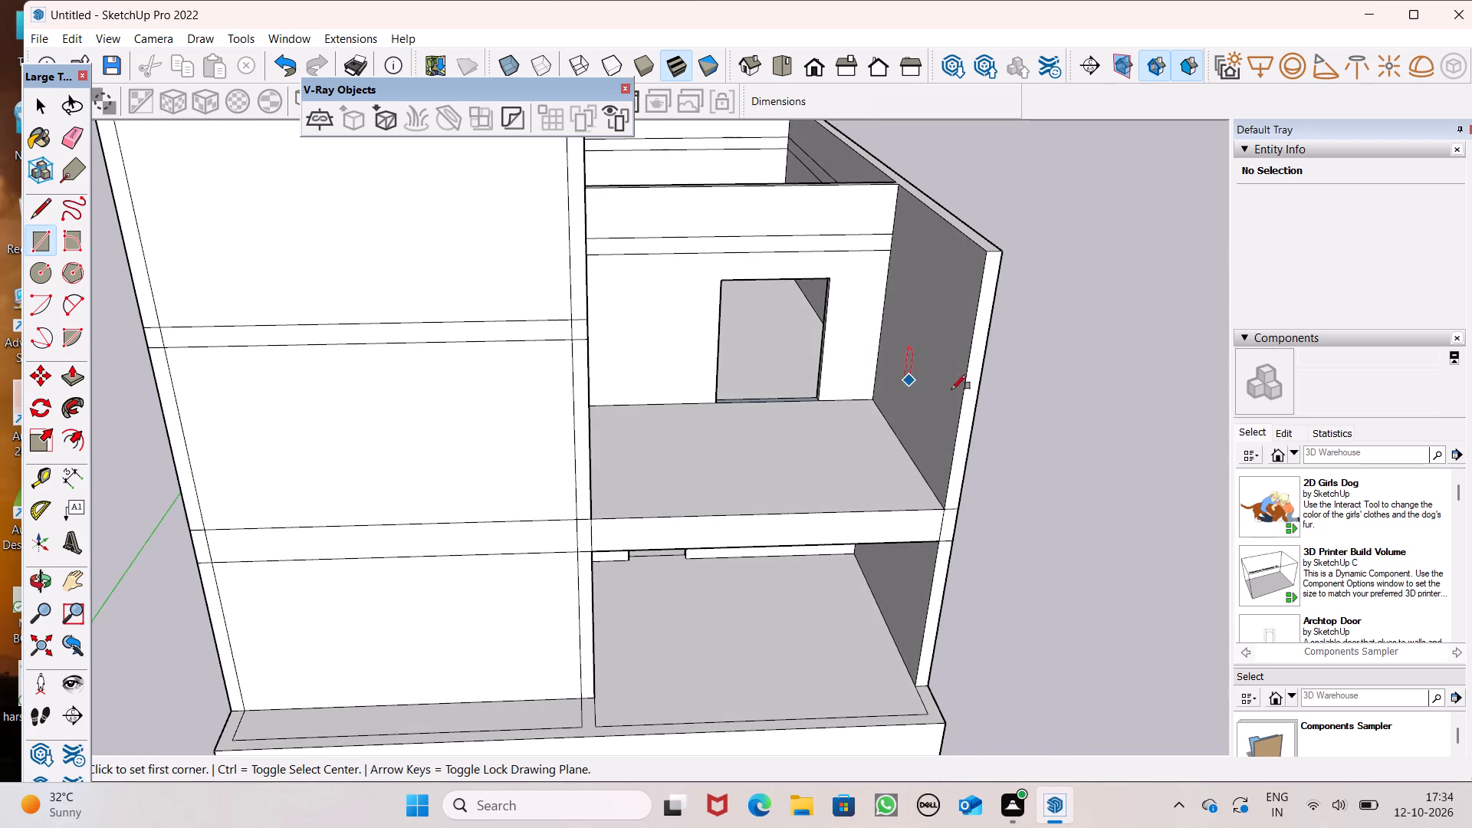
scroll(957, 395, up, 2)
middle_drag(910, 384, 974, 402)
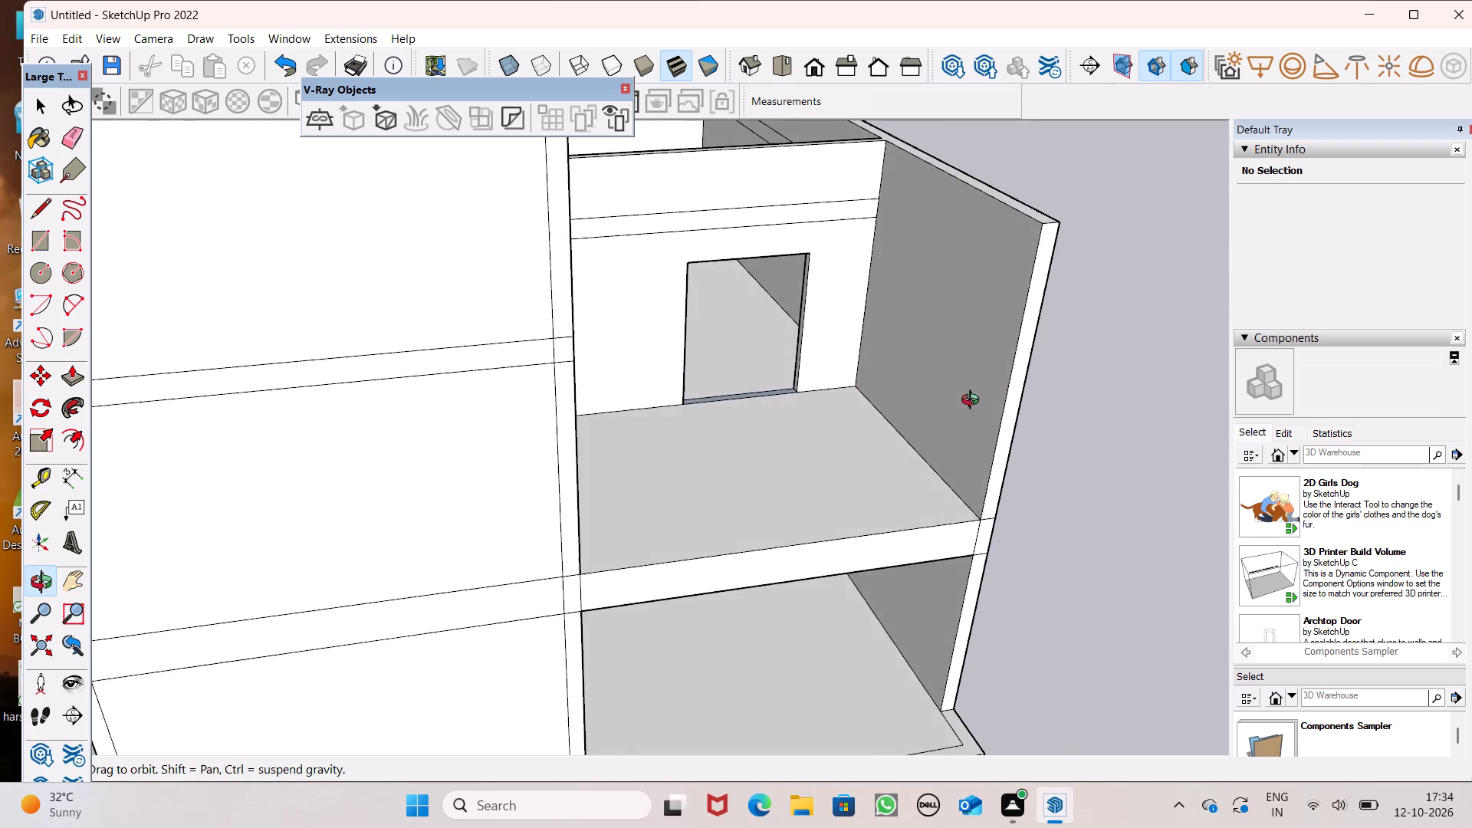
middle_drag(974, 402, 909, 309)
scroll(887, 259, up, 1)
scroll(887, 259, down, 3)
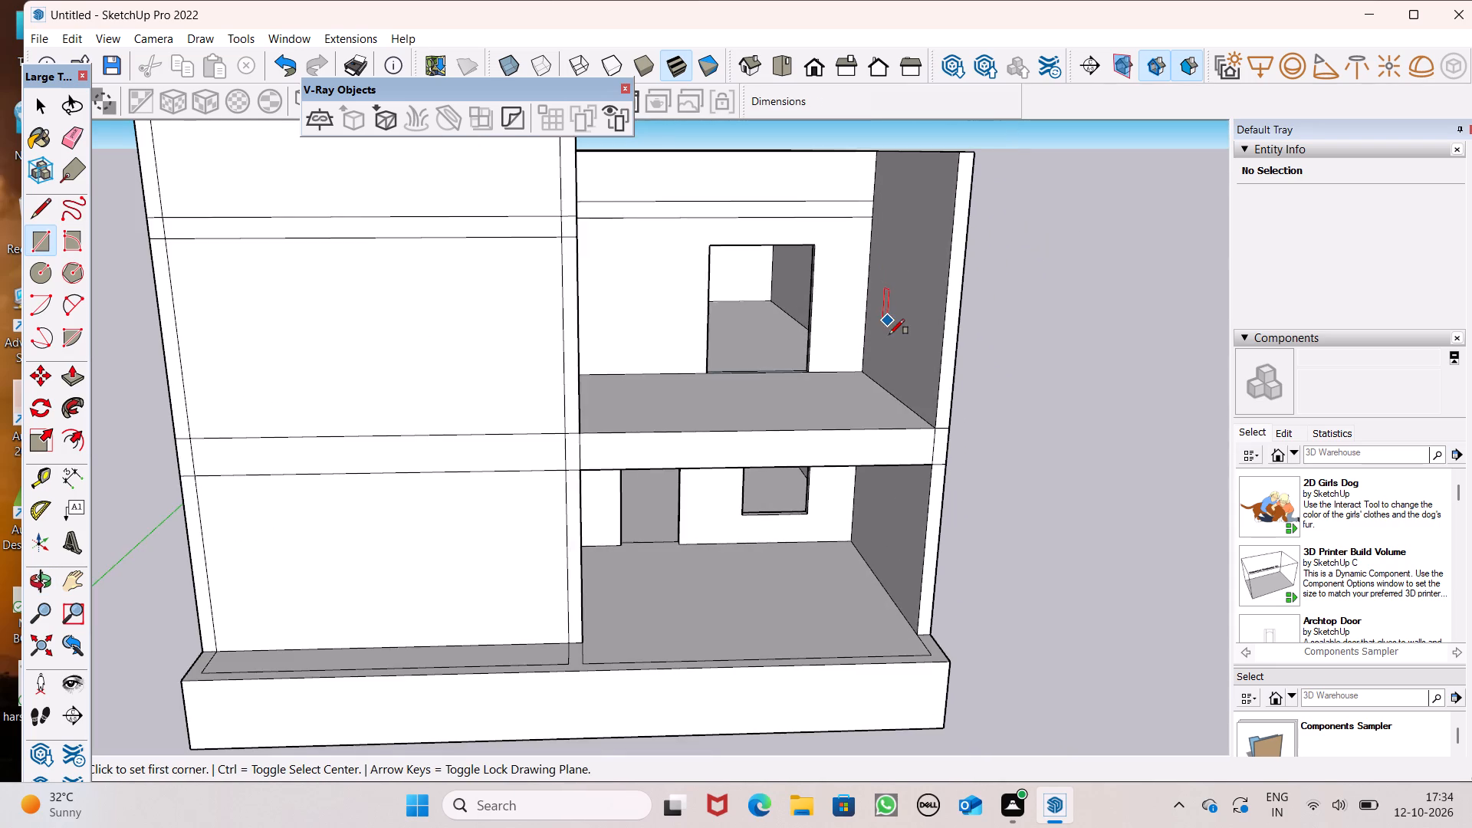
scroll(889, 323, down, 3)
middle_drag(939, 382, 930, 353)
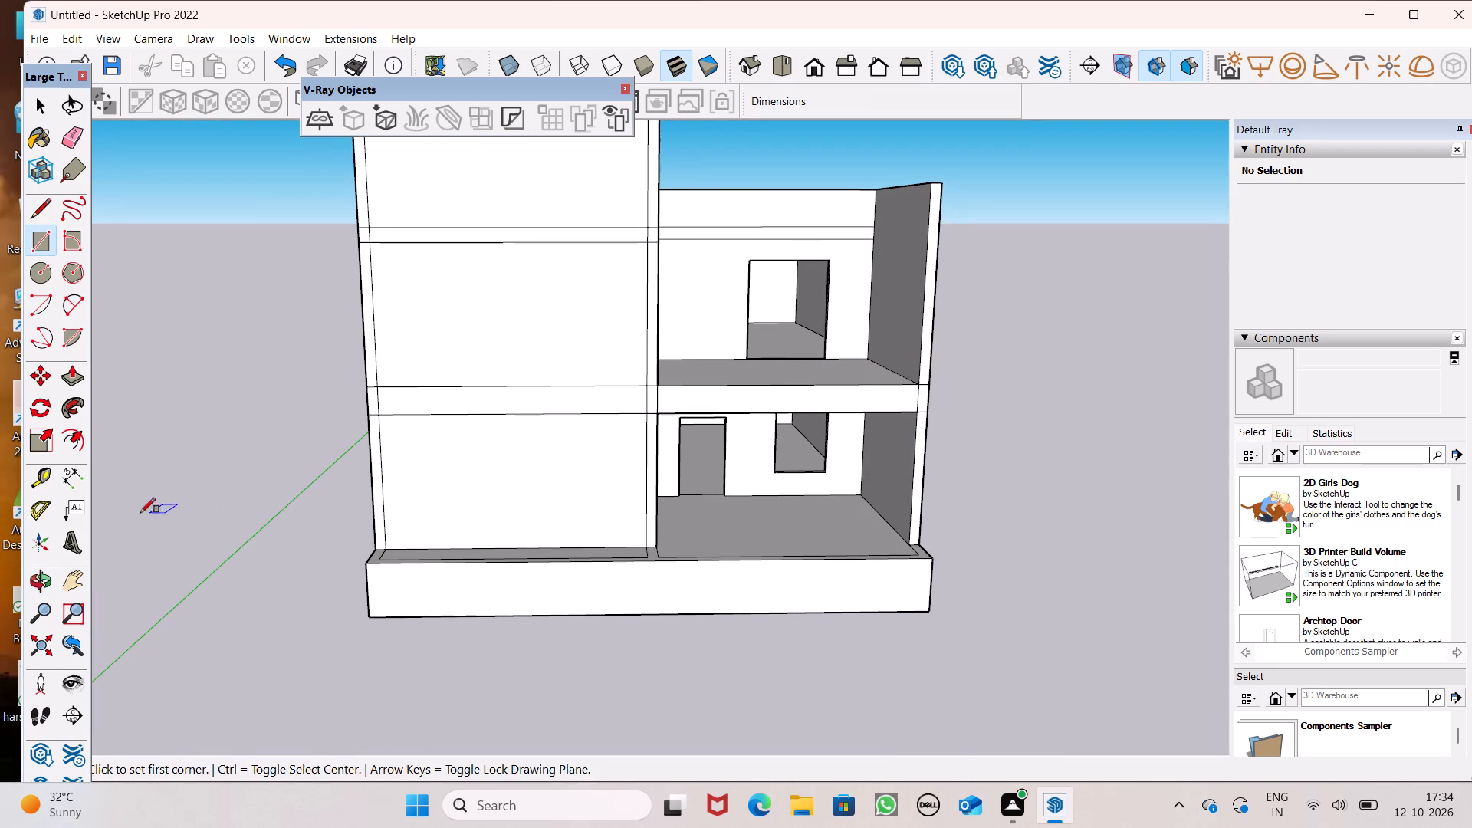
Thicken the front bay's side wall inward by 10 1/16" on both the lower and upper storeys with Push/Pull.
click(67, 383)
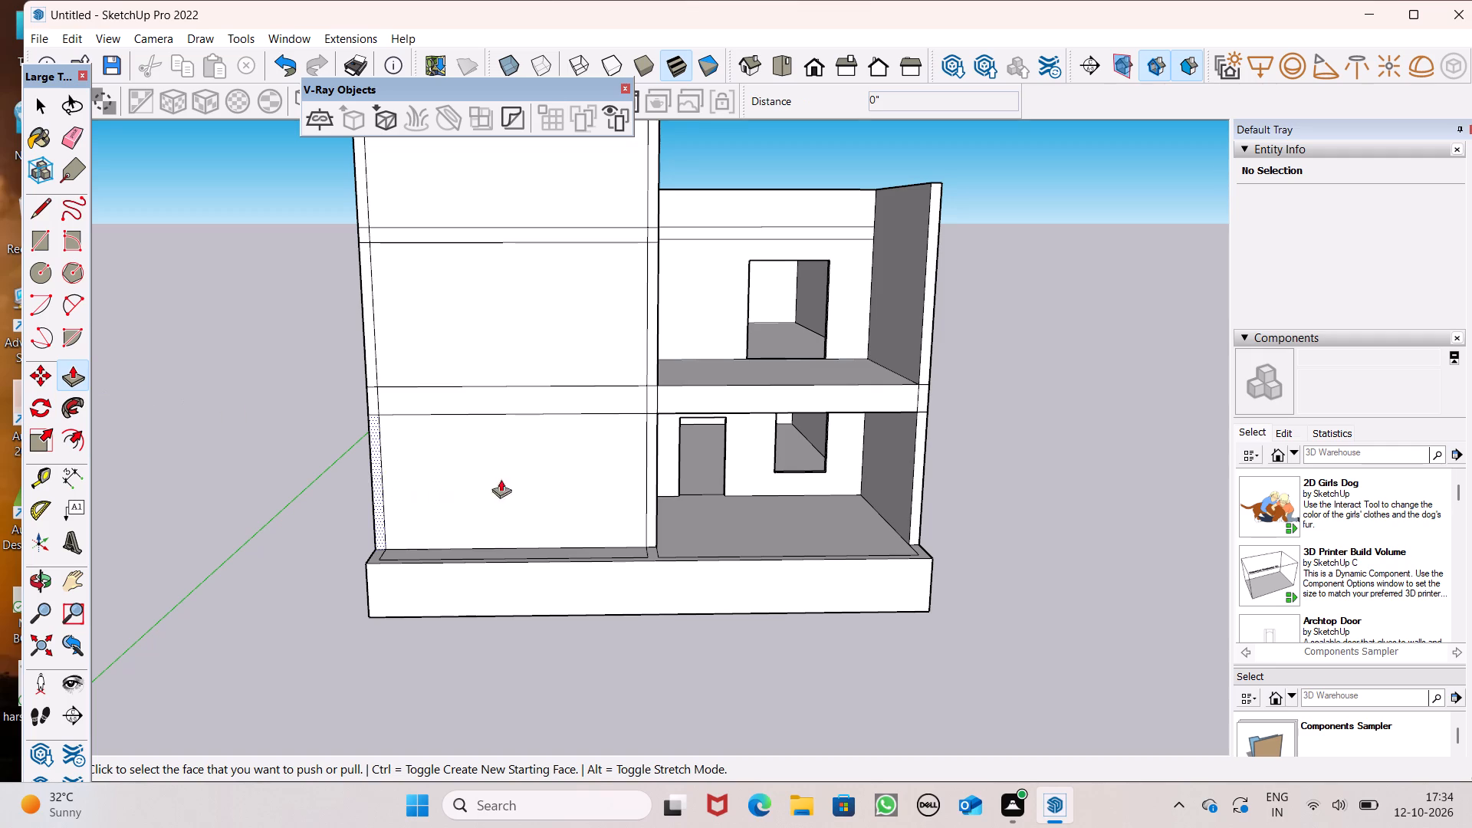
middle_drag(872, 650, 941, 669)
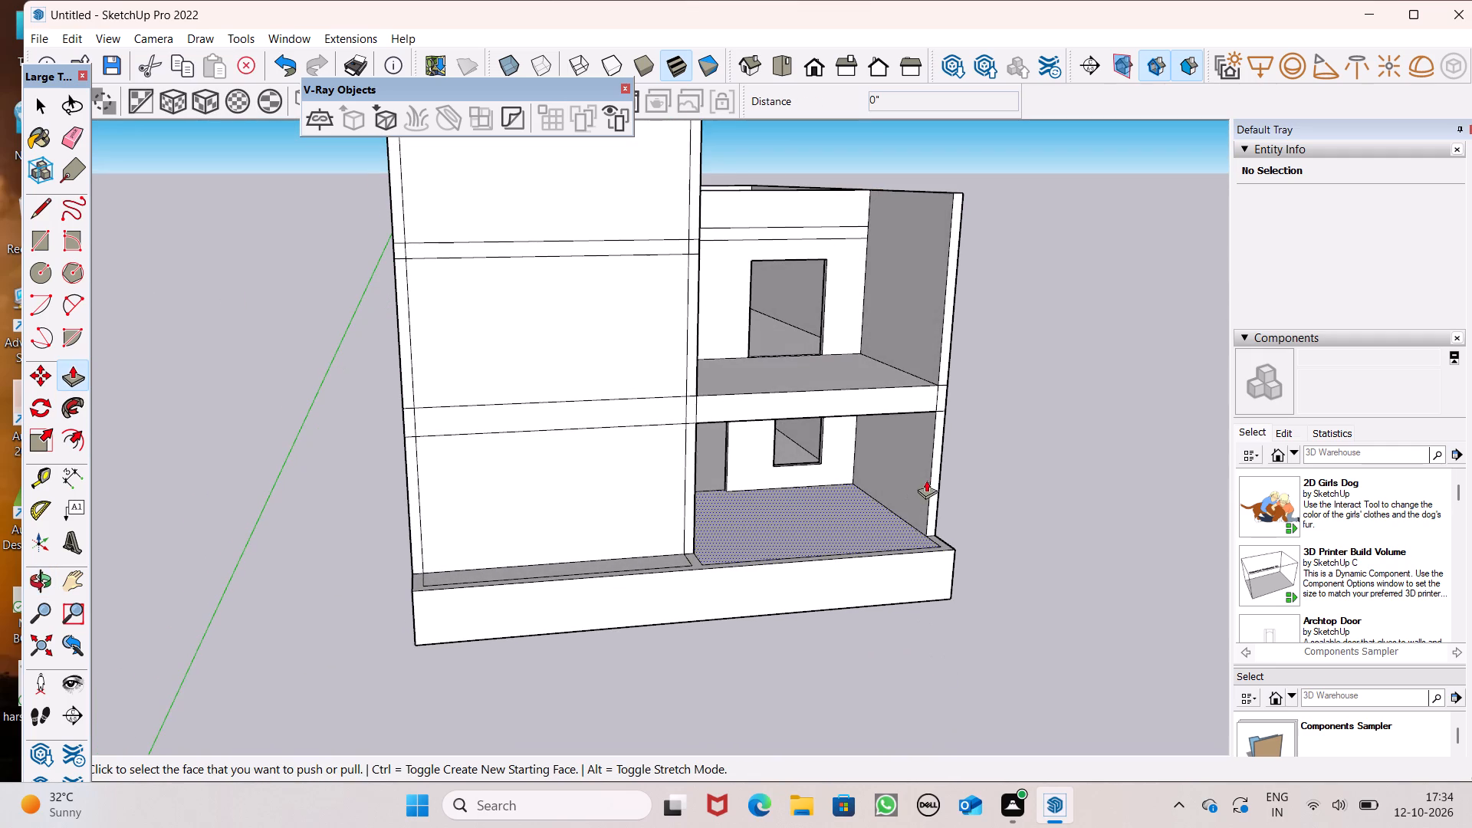
scroll(932, 478, up, 2)
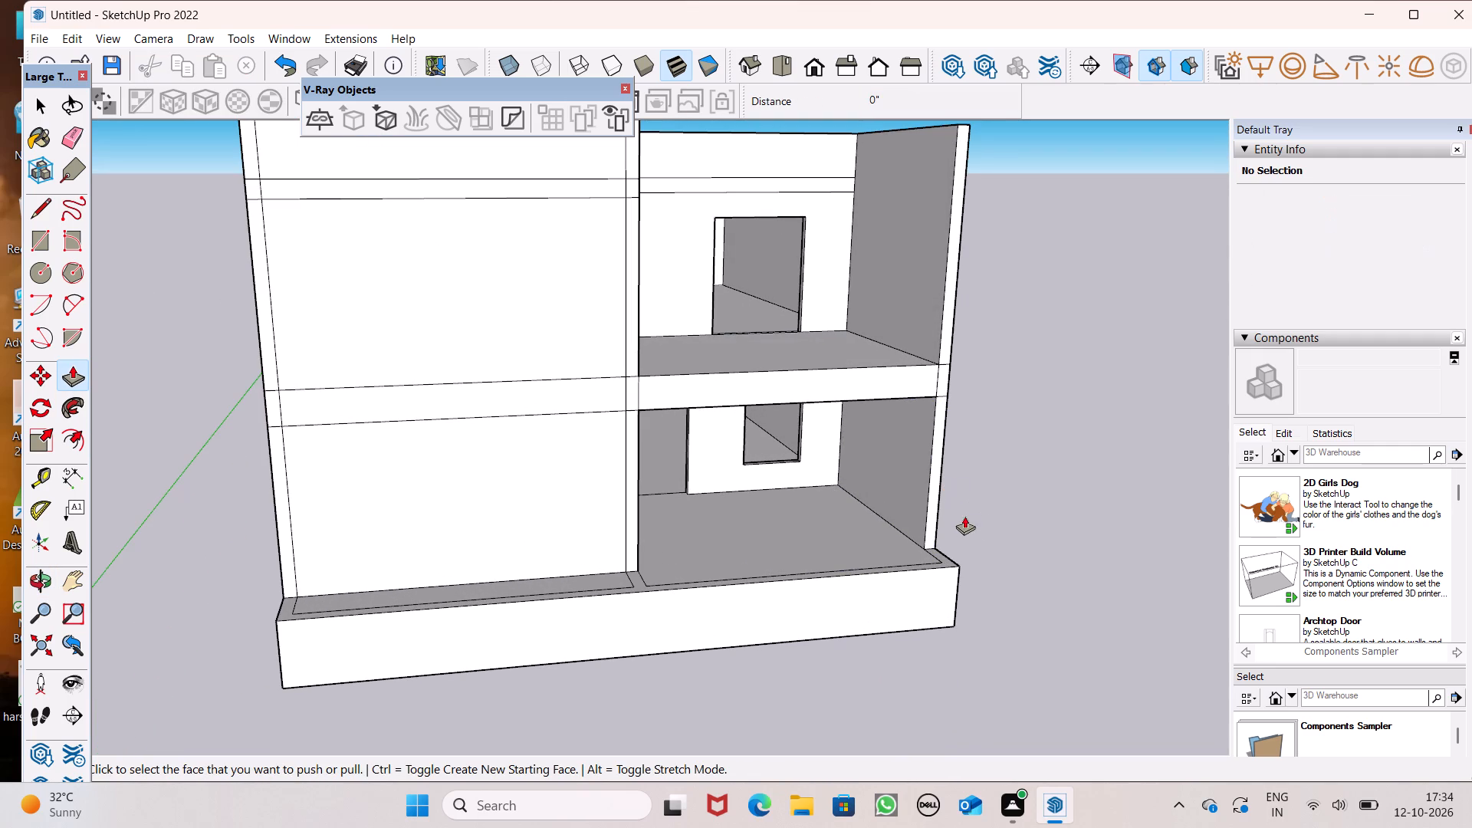
scroll(893, 465, up, 5)
drag(895, 484, 878, 504)
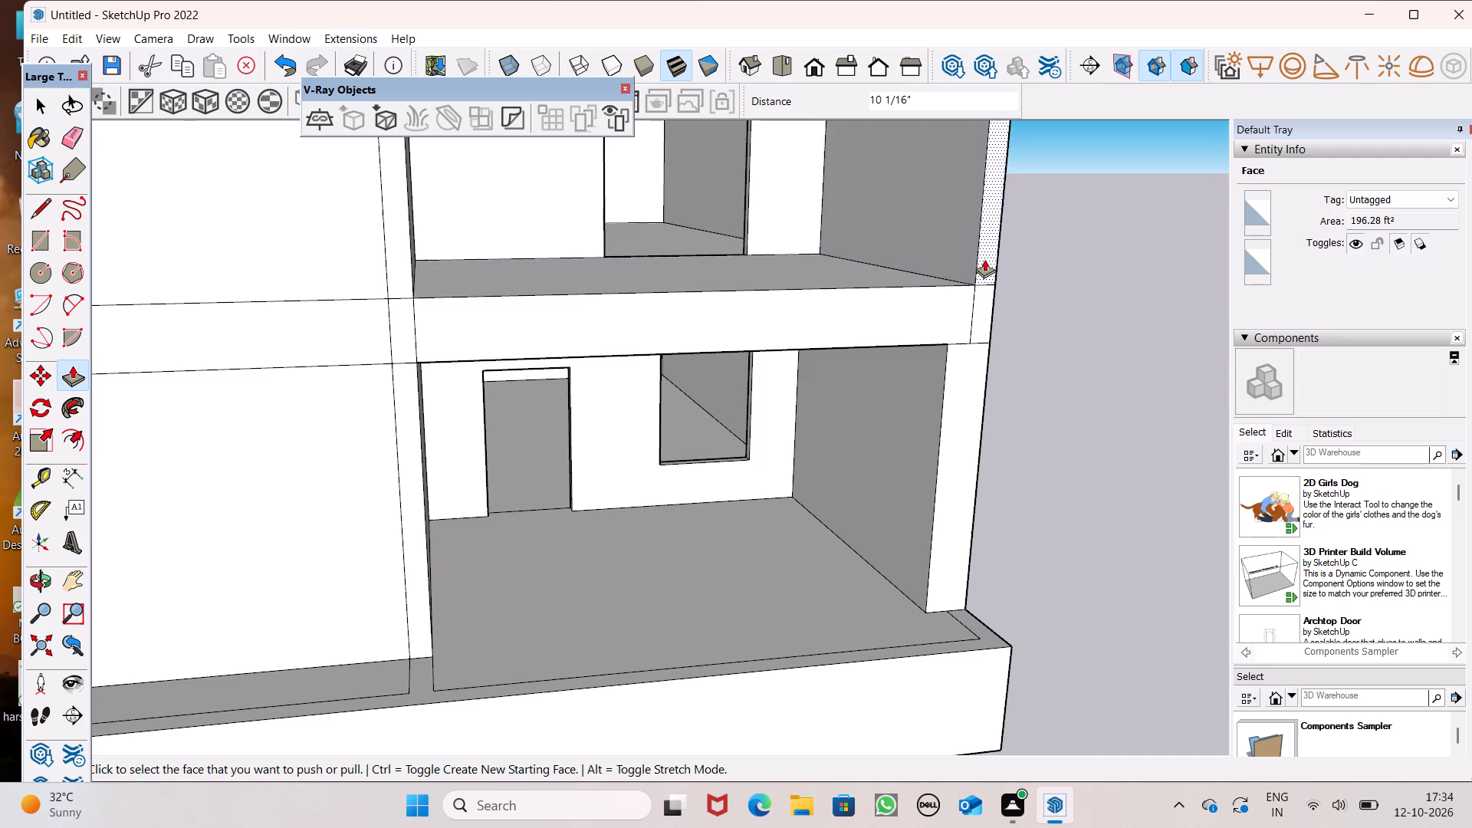
drag(963, 248, 945, 370)
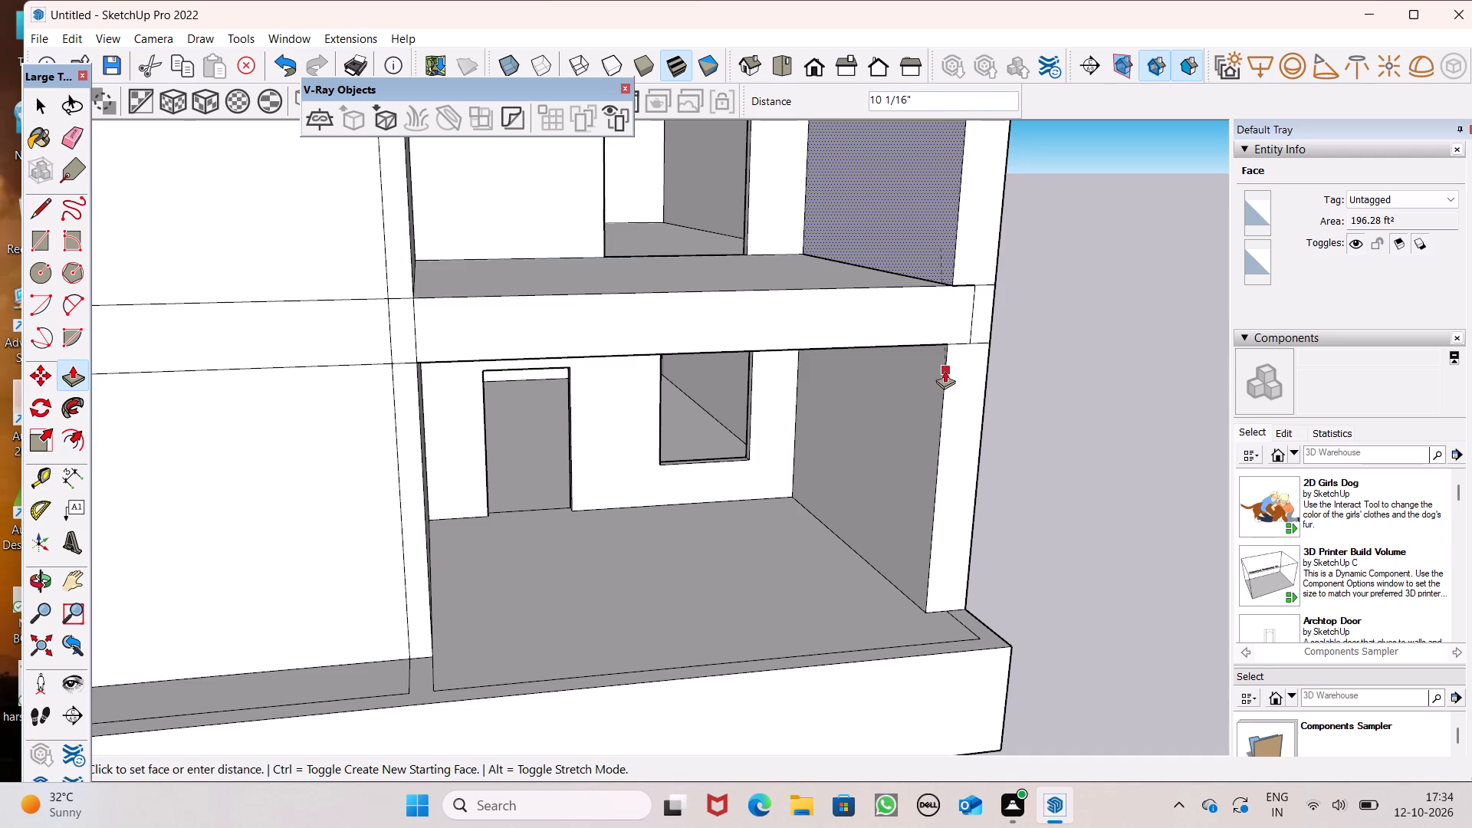
drag(945, 370, 946, 370)
Draw a rectangle about 8' by 7' 3 5/8" on the side wall's inner face in the upper front room.
scroll(785, 322, down, 8)
middle_drag(828, 348, 689, 422)
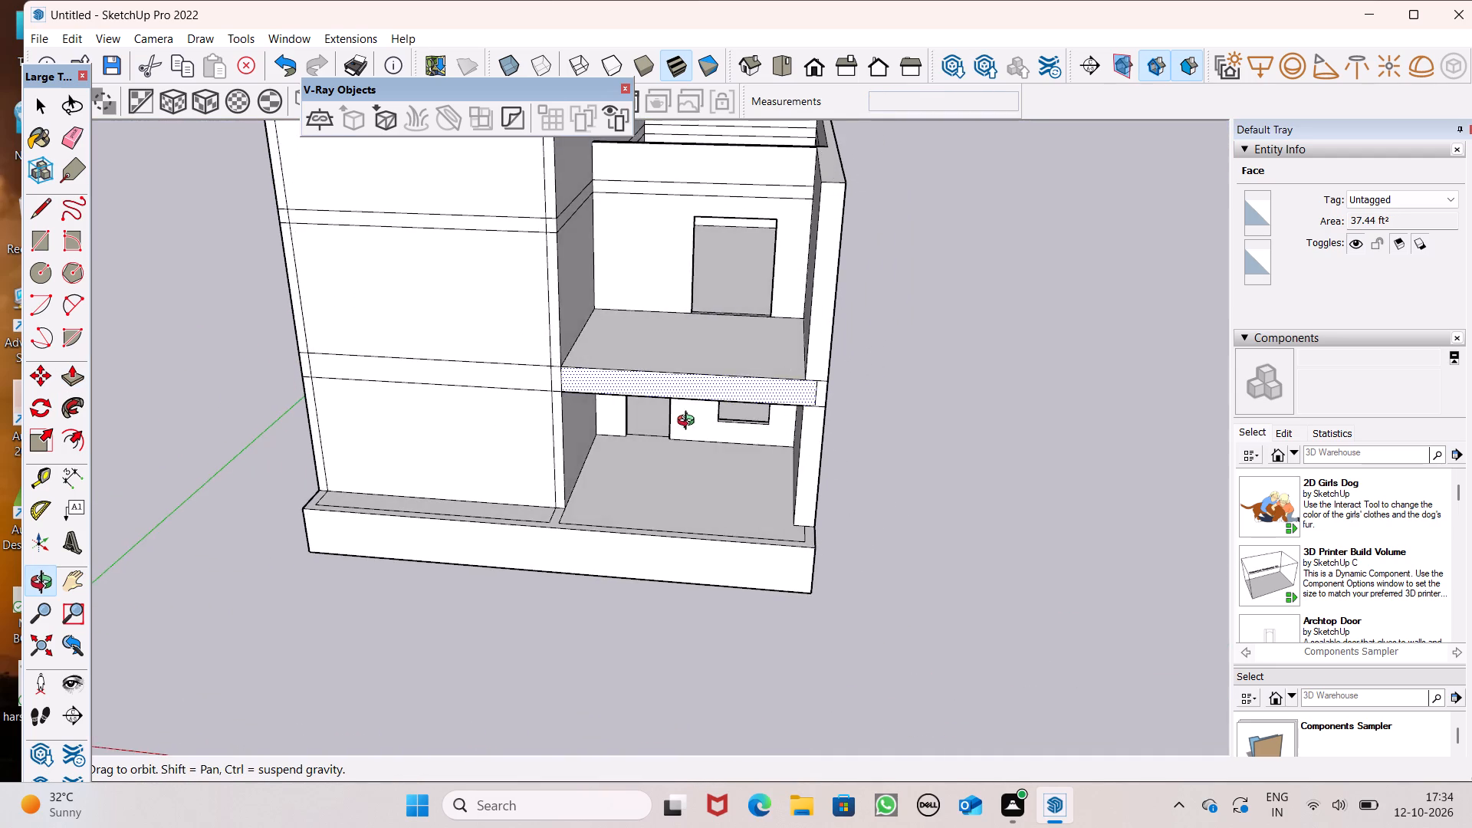
middle_drag(689, 422, 1060, 343)
scroll(808, 174, up, 4)
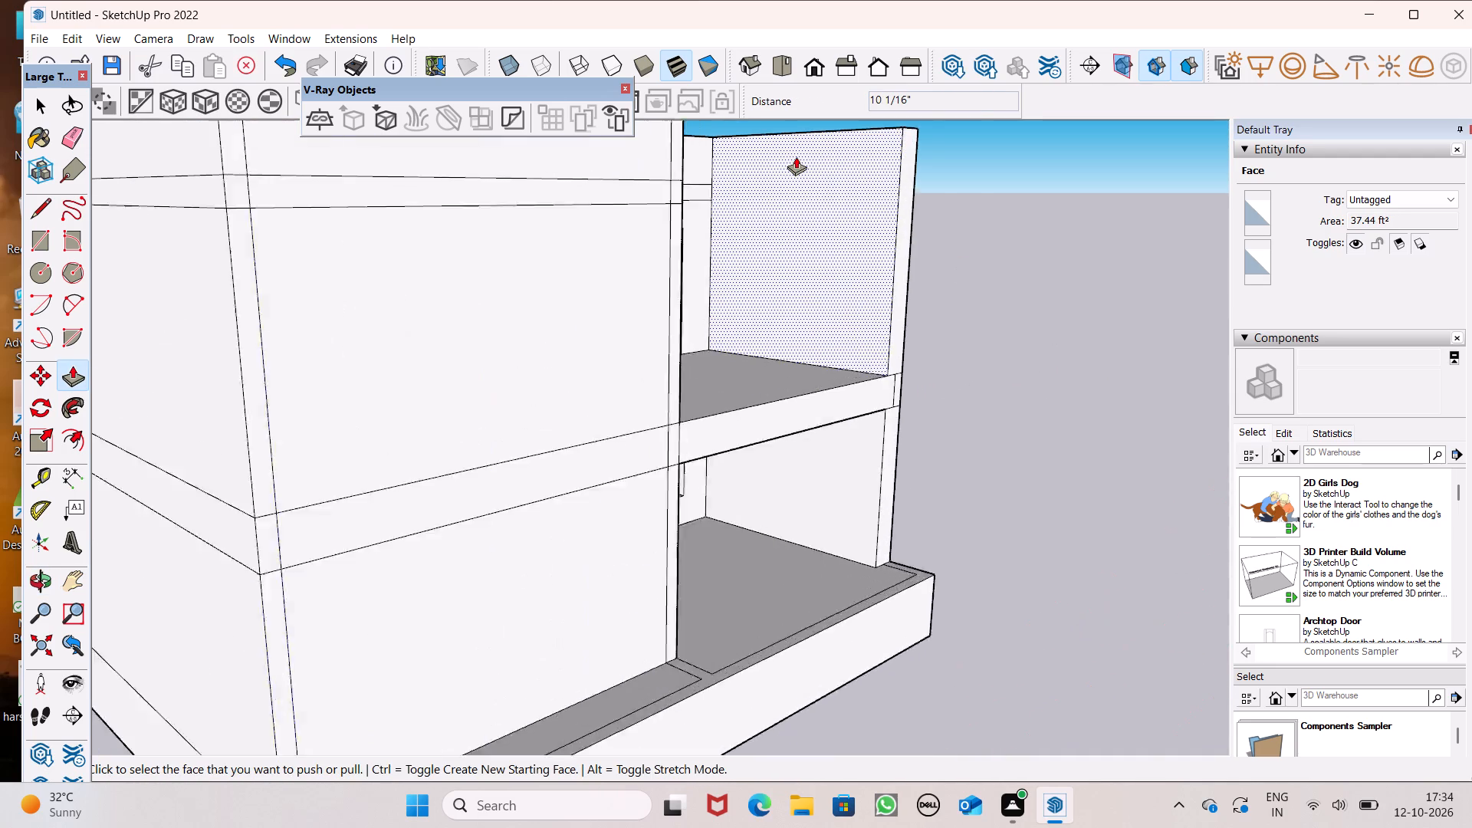
scroll(796, 156, up, 4)
middle_drag(832, 294, 854, 350)
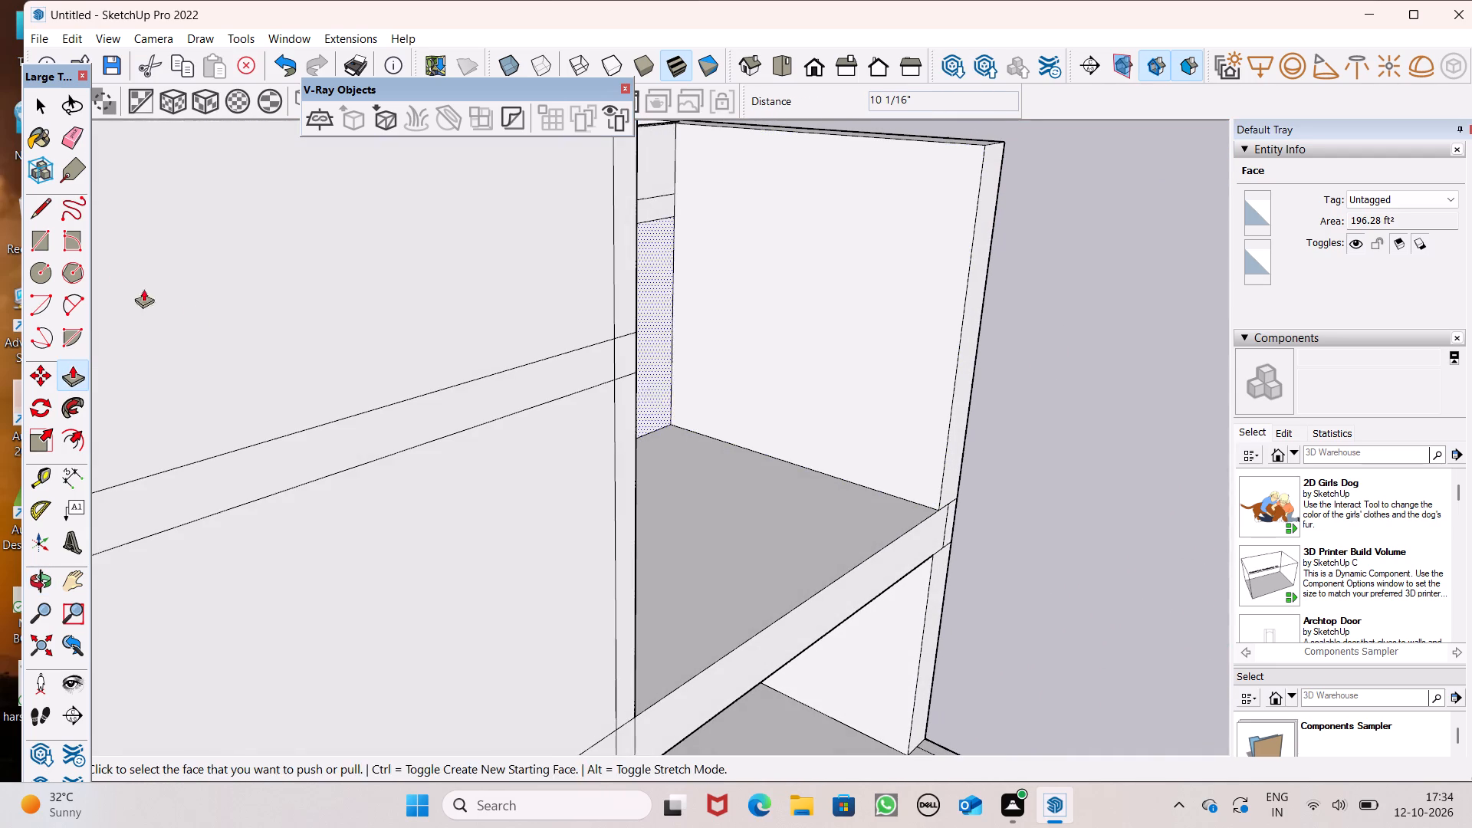
click(41, 251)
scroll(744, 402, up, 1)
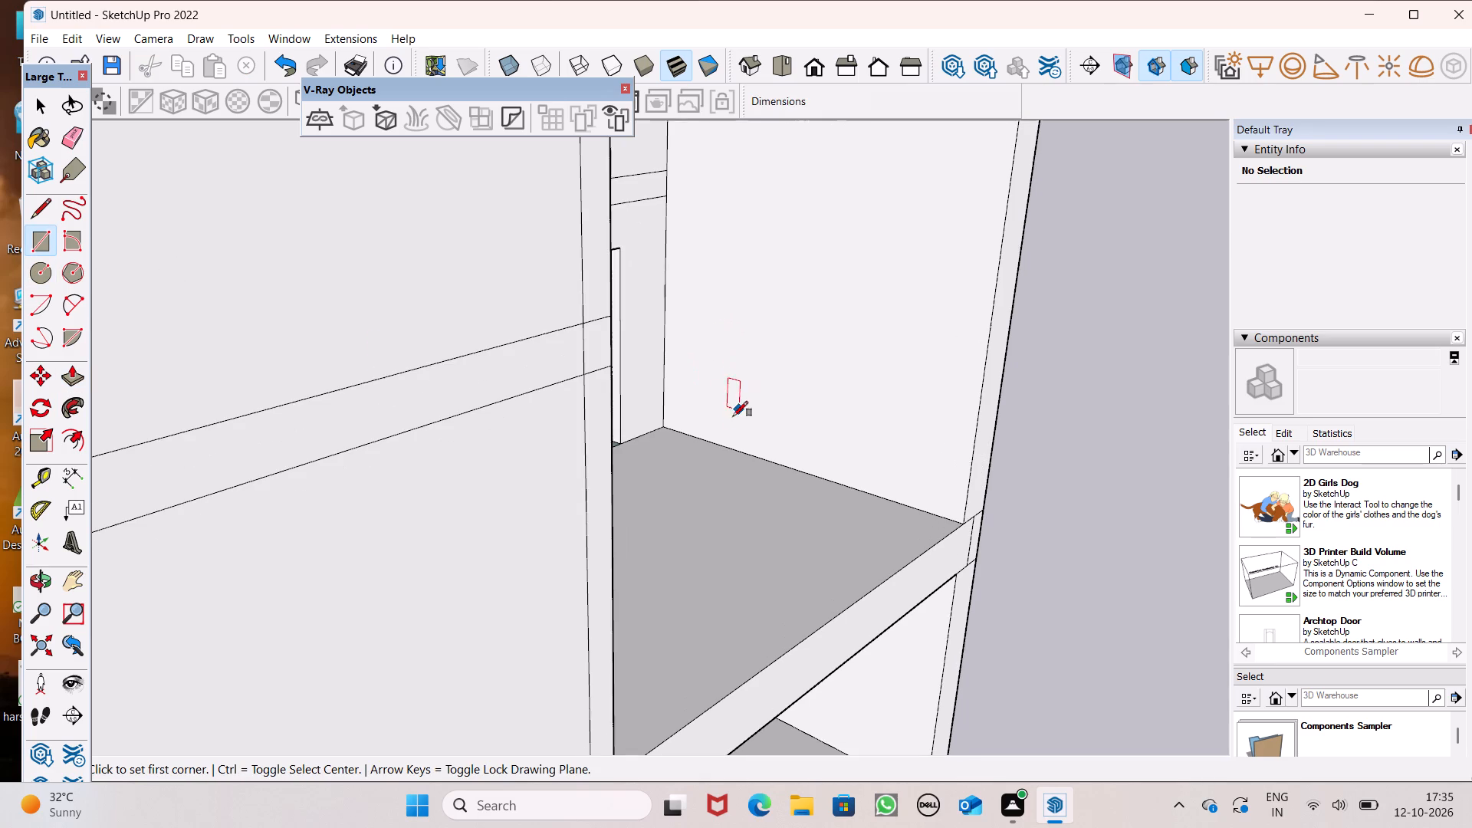
middle_drag(778, 442, 813, 435)
scroll(884, 402, down, 6)
middle_drag(935, 395, 821, 441)
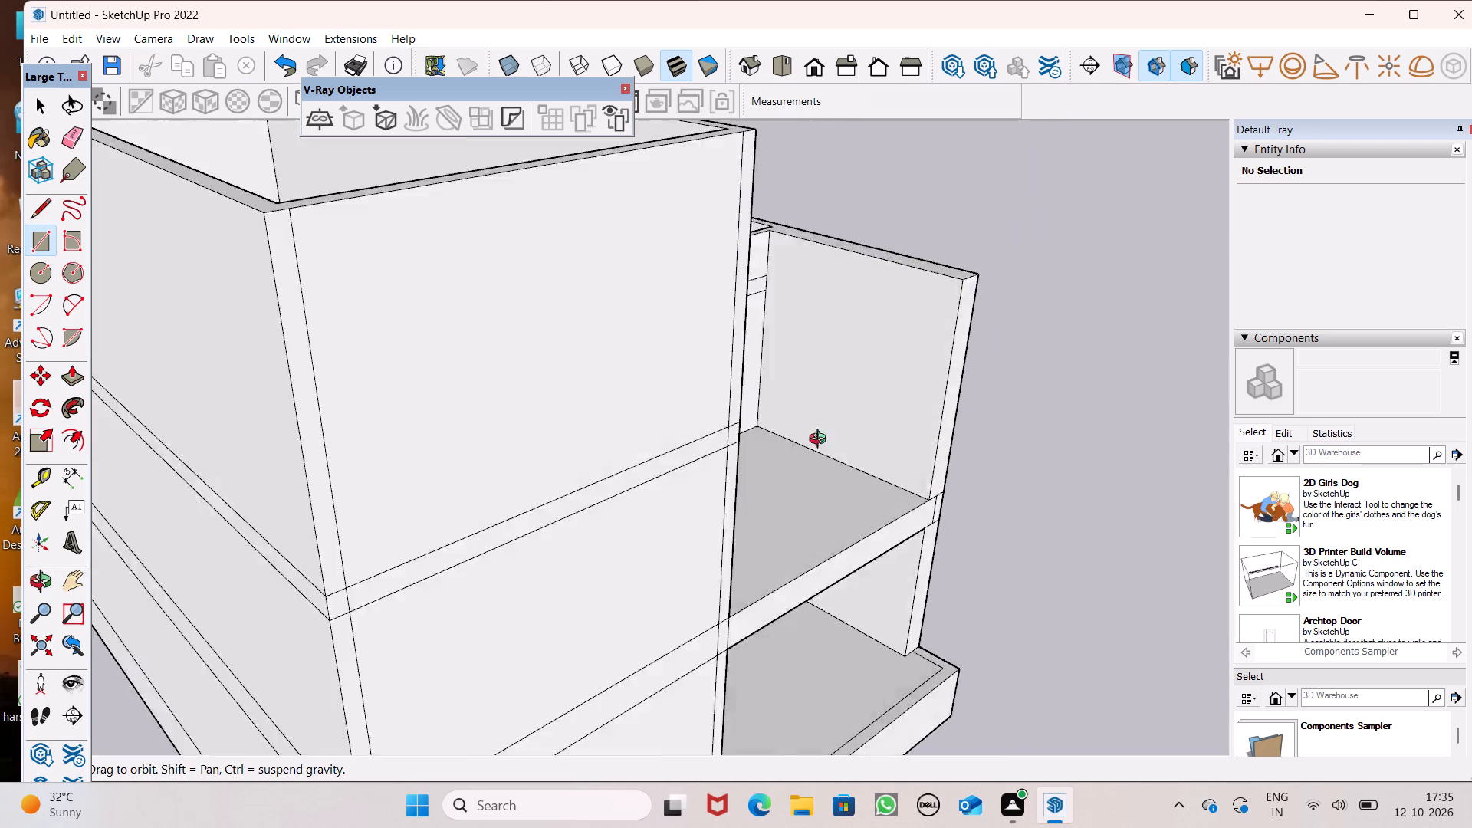
middle_drag(821, 441, 179, 425)
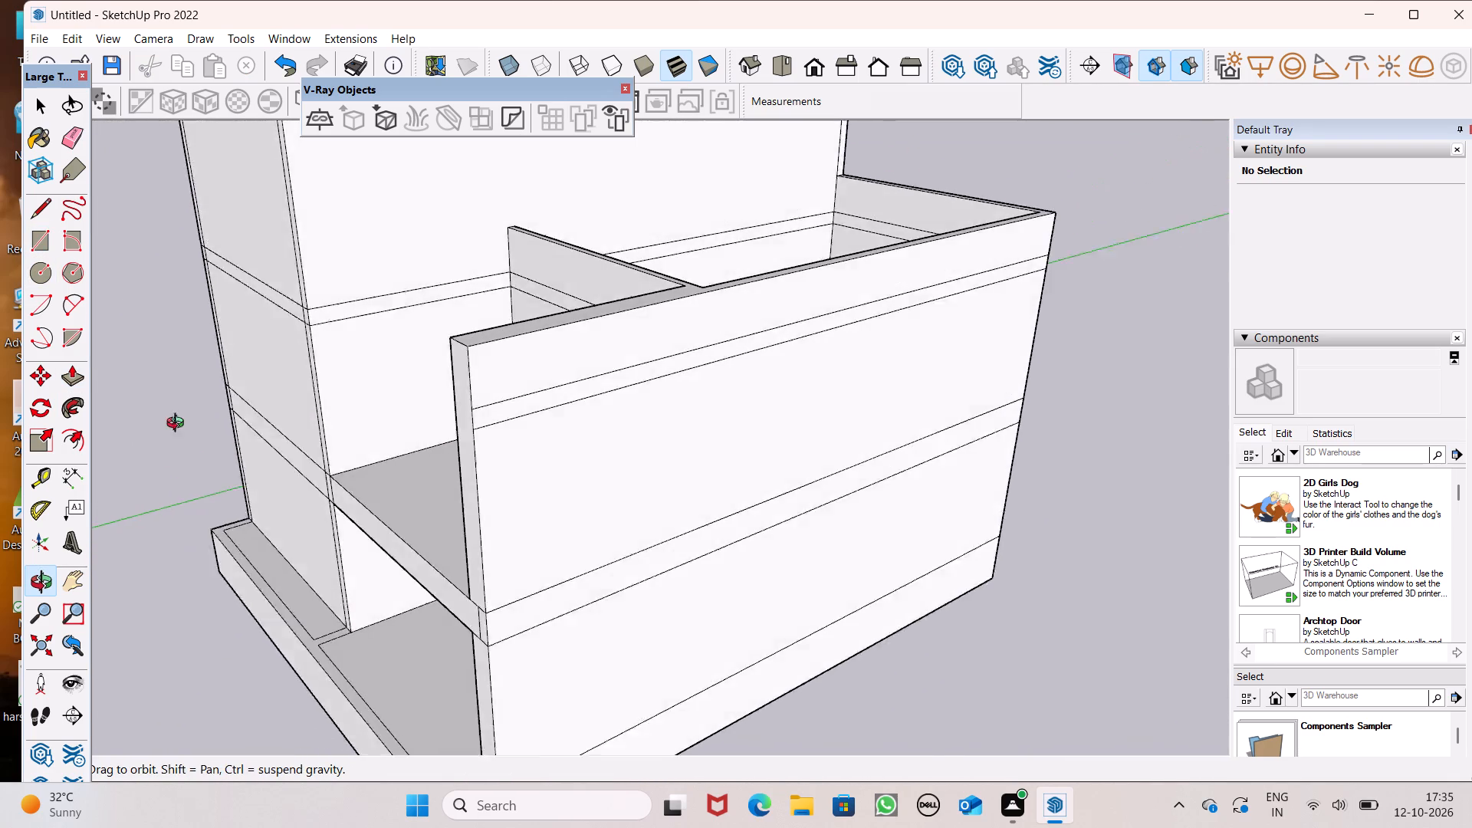
middle_drag(179, 425, 793, 406)
scroll(811, 316, up, 4)
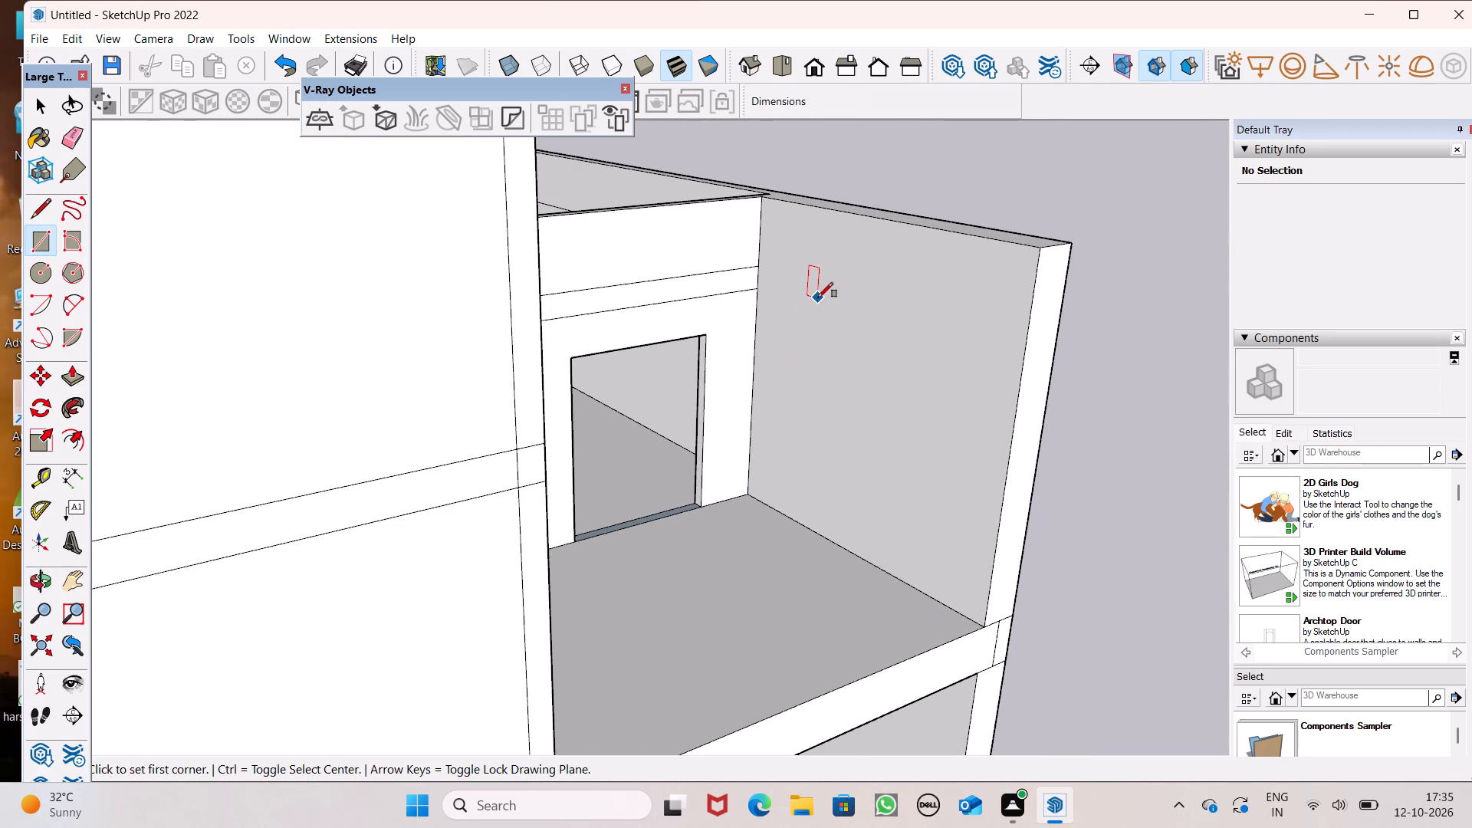
middle_drag(823, 333, 839, 294)
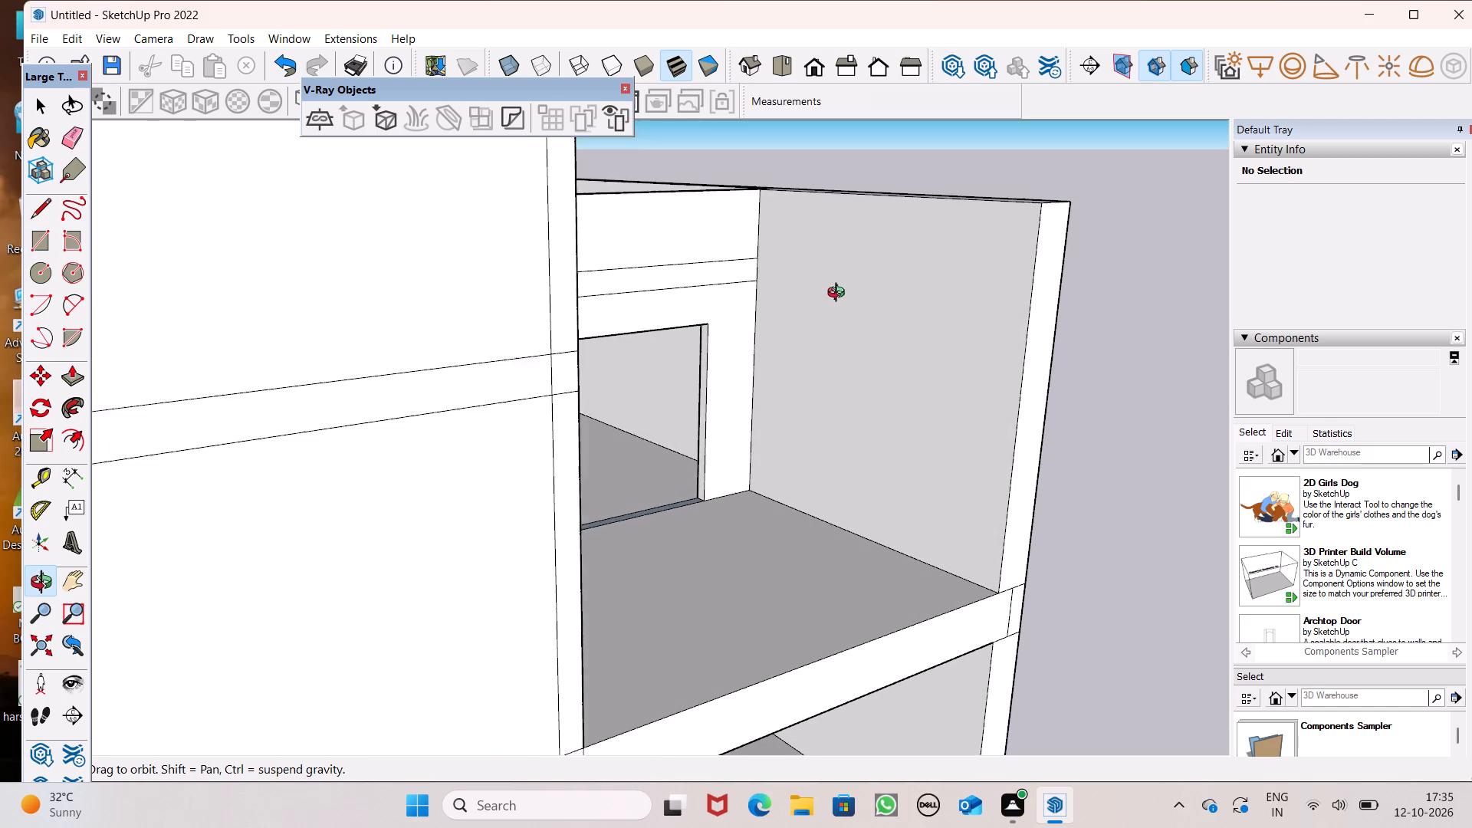
middle_drag(839, 294, 839, 294)
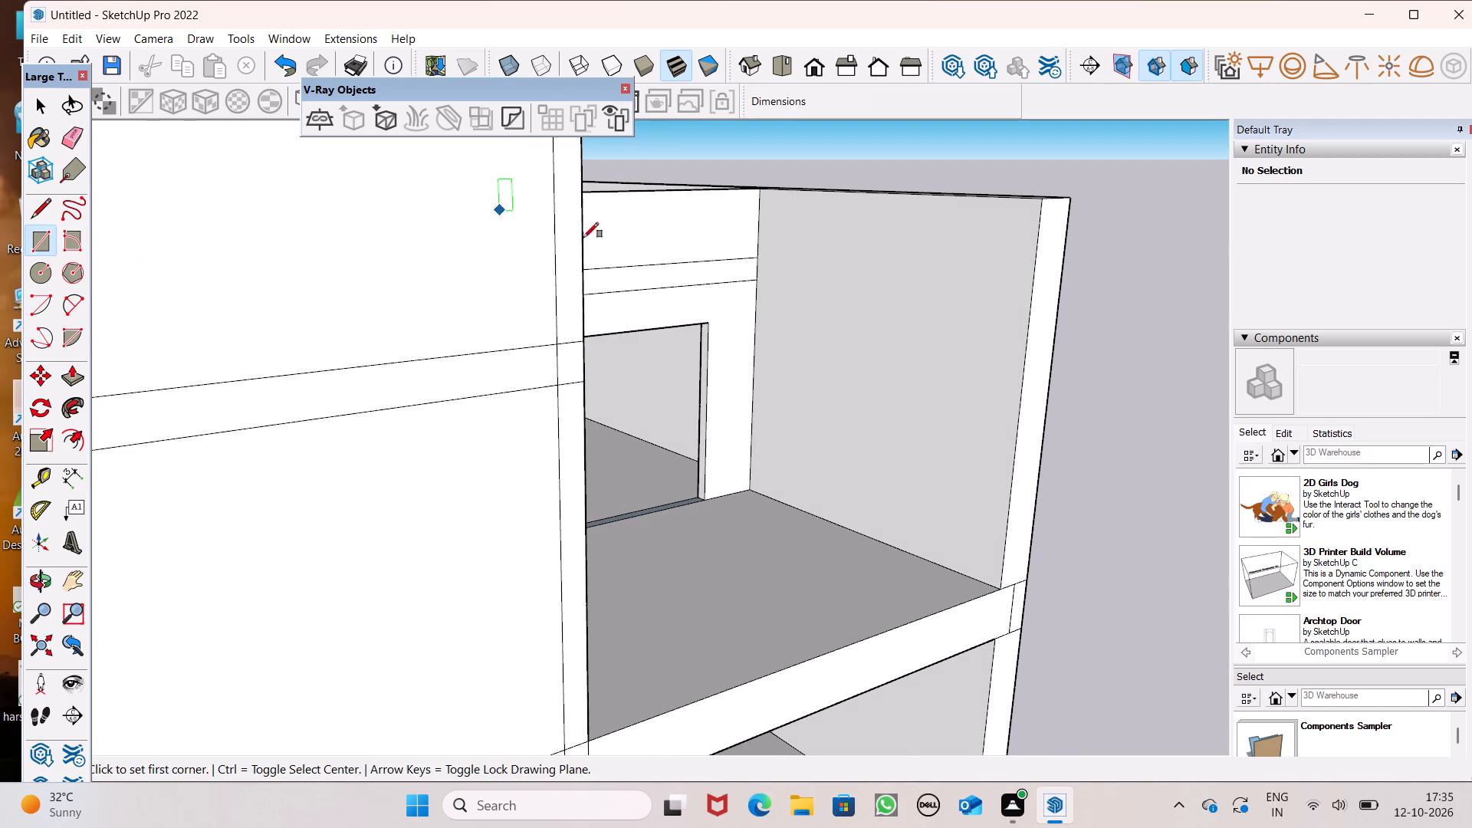
scroll(600, 252, up, 1)
middle_drag(672, 297, 682, 324)
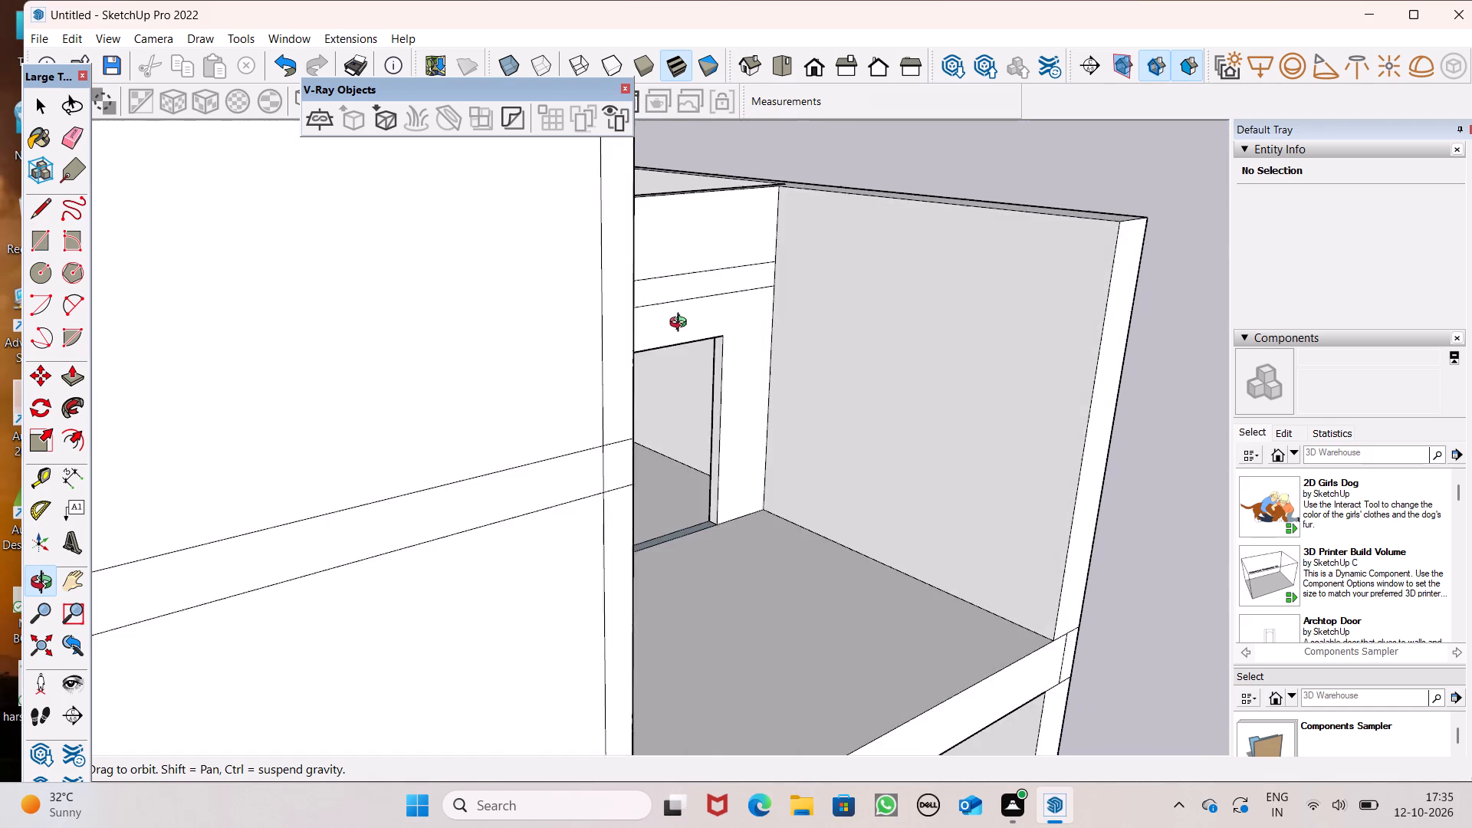
middle_drag(682, 324, 718, 307)
middle_click(718, 307)
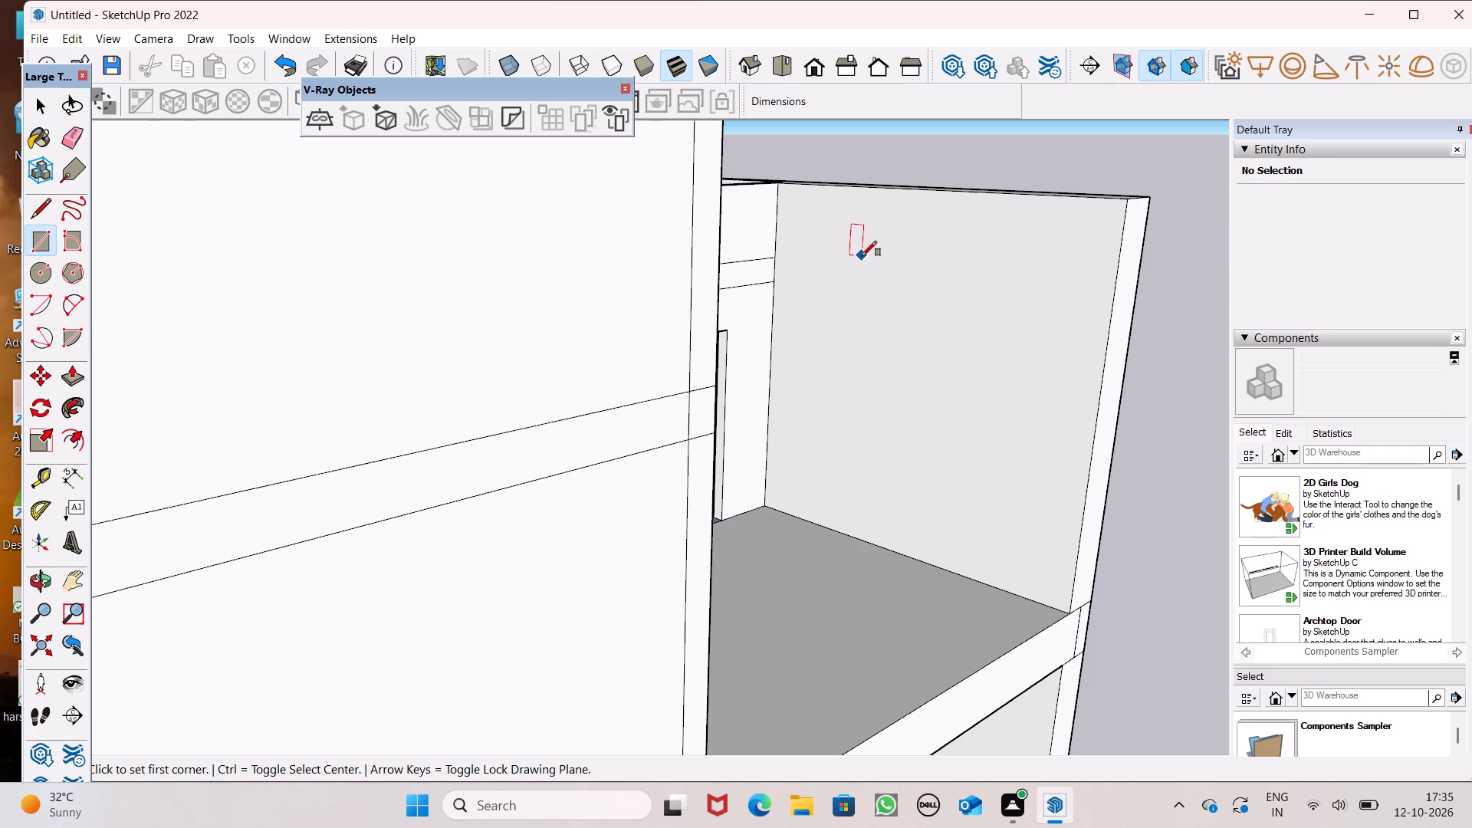
click(862, 256)
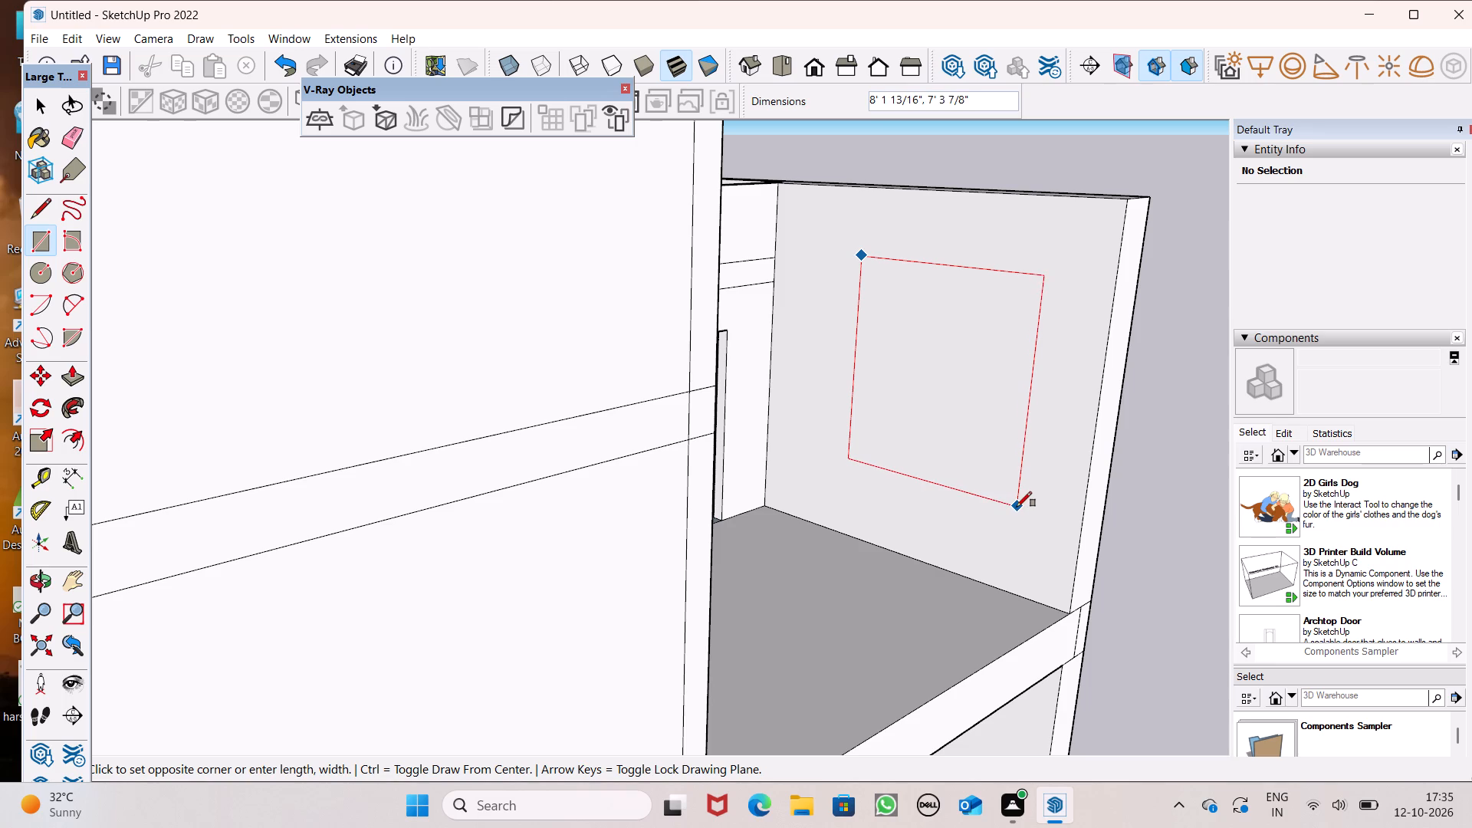
click(1017, 503)
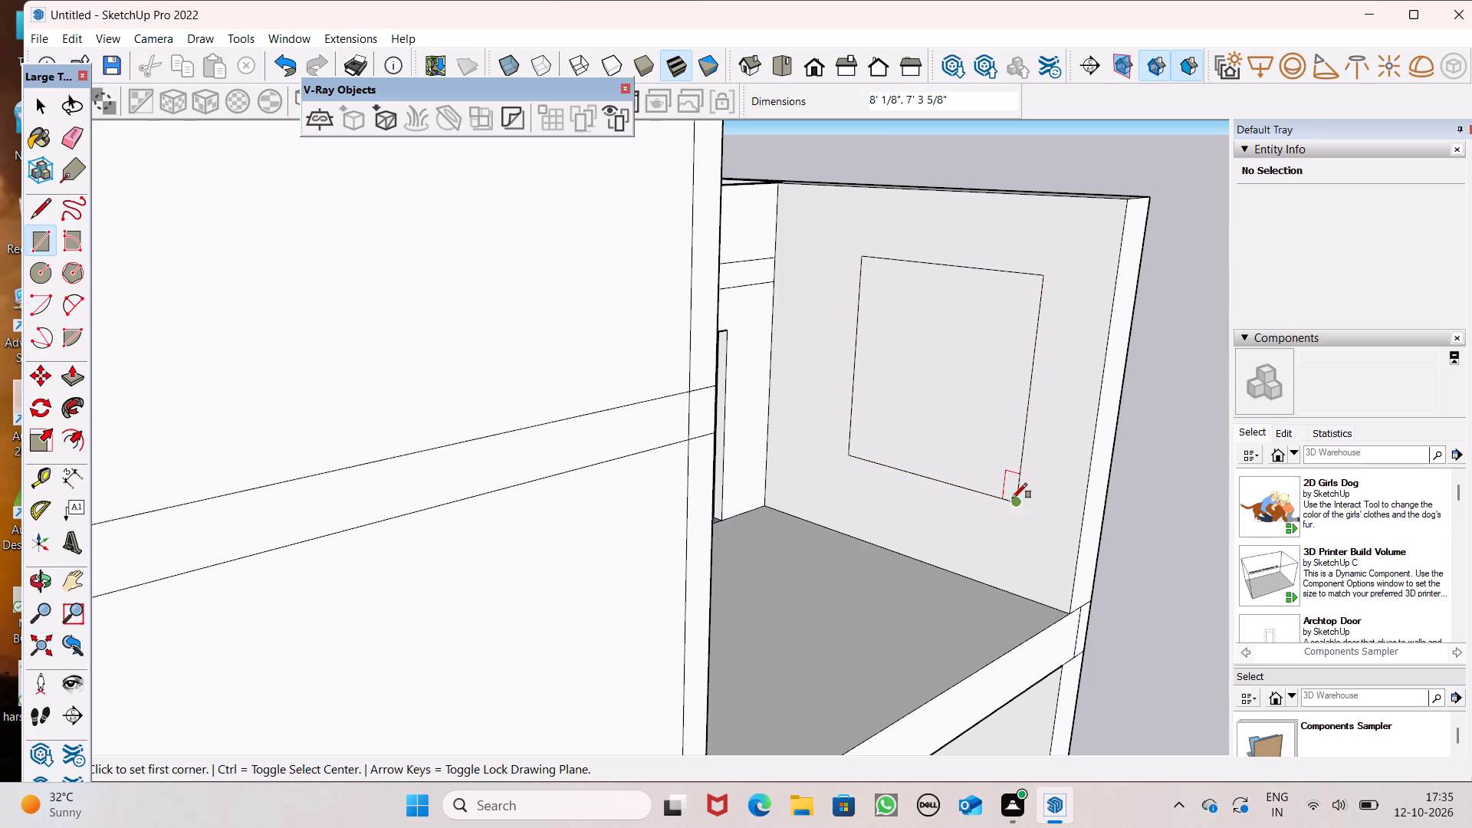
Move the rectangle slightly along the side wall toward the cross wall.
key(space)
double_click(968, 446)
key(m)
key(Return)
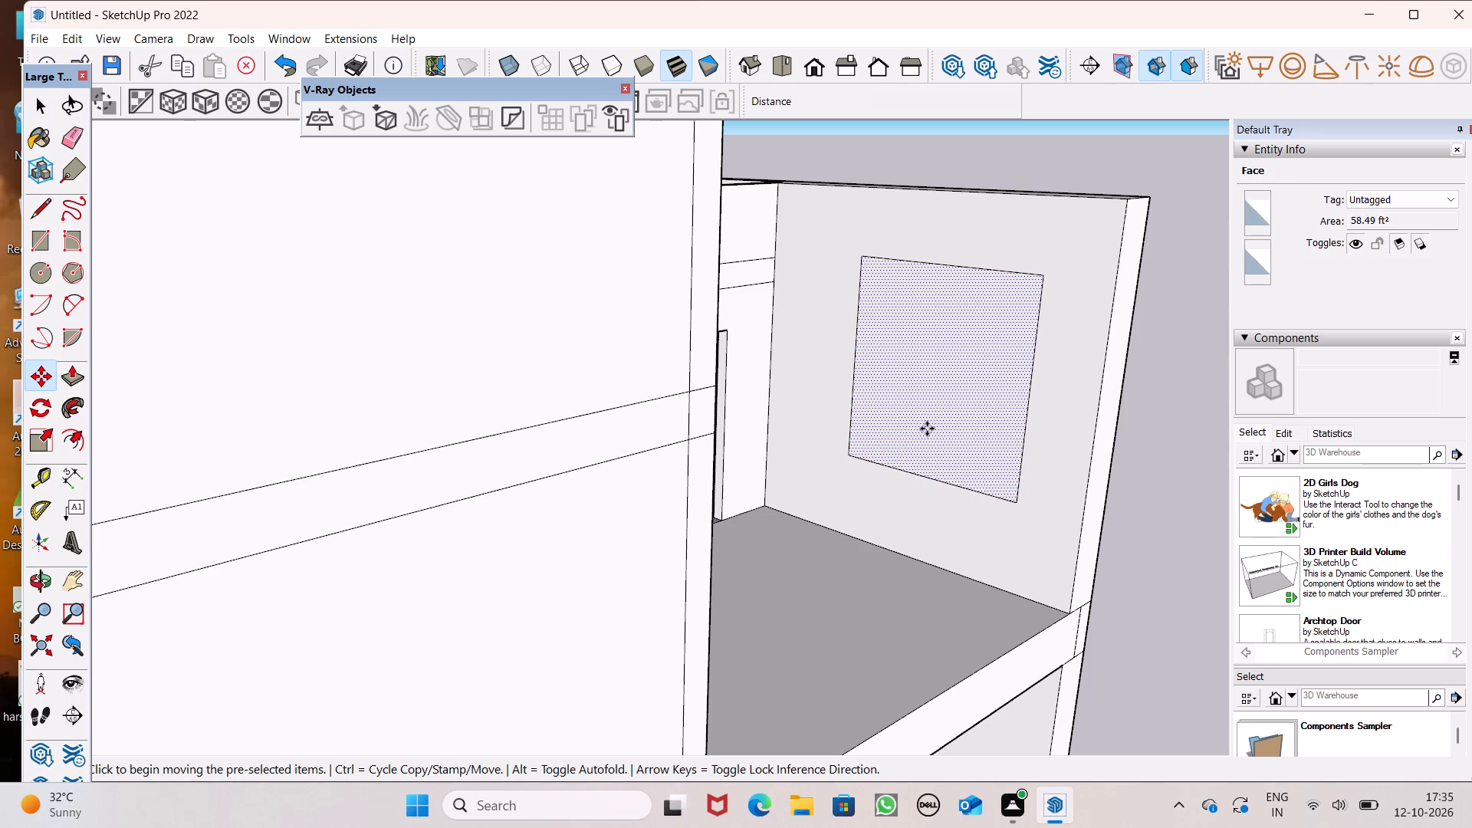
drag(951, 429, 935, 419)
key(space)
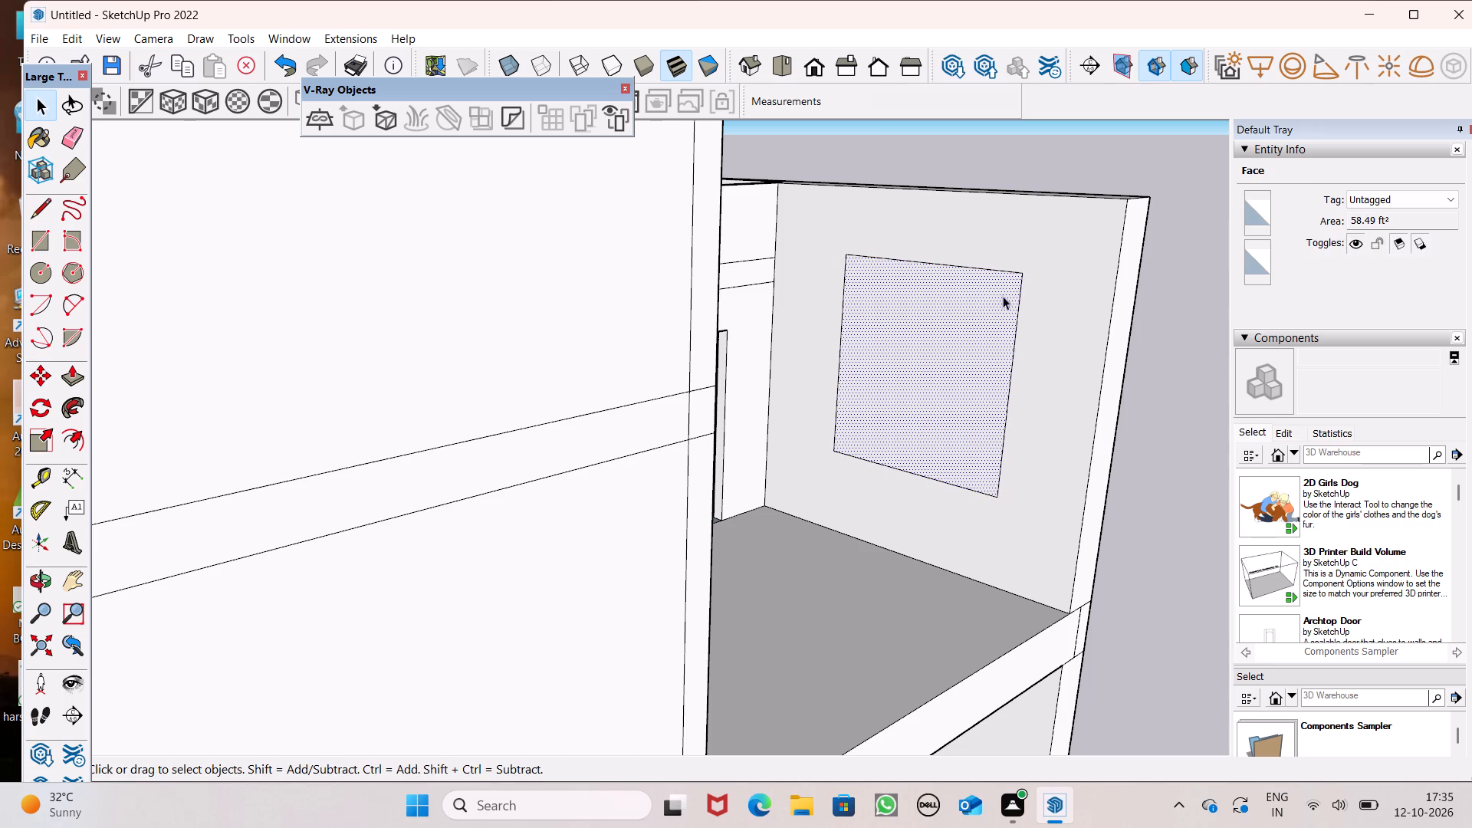
click(1058, 140)
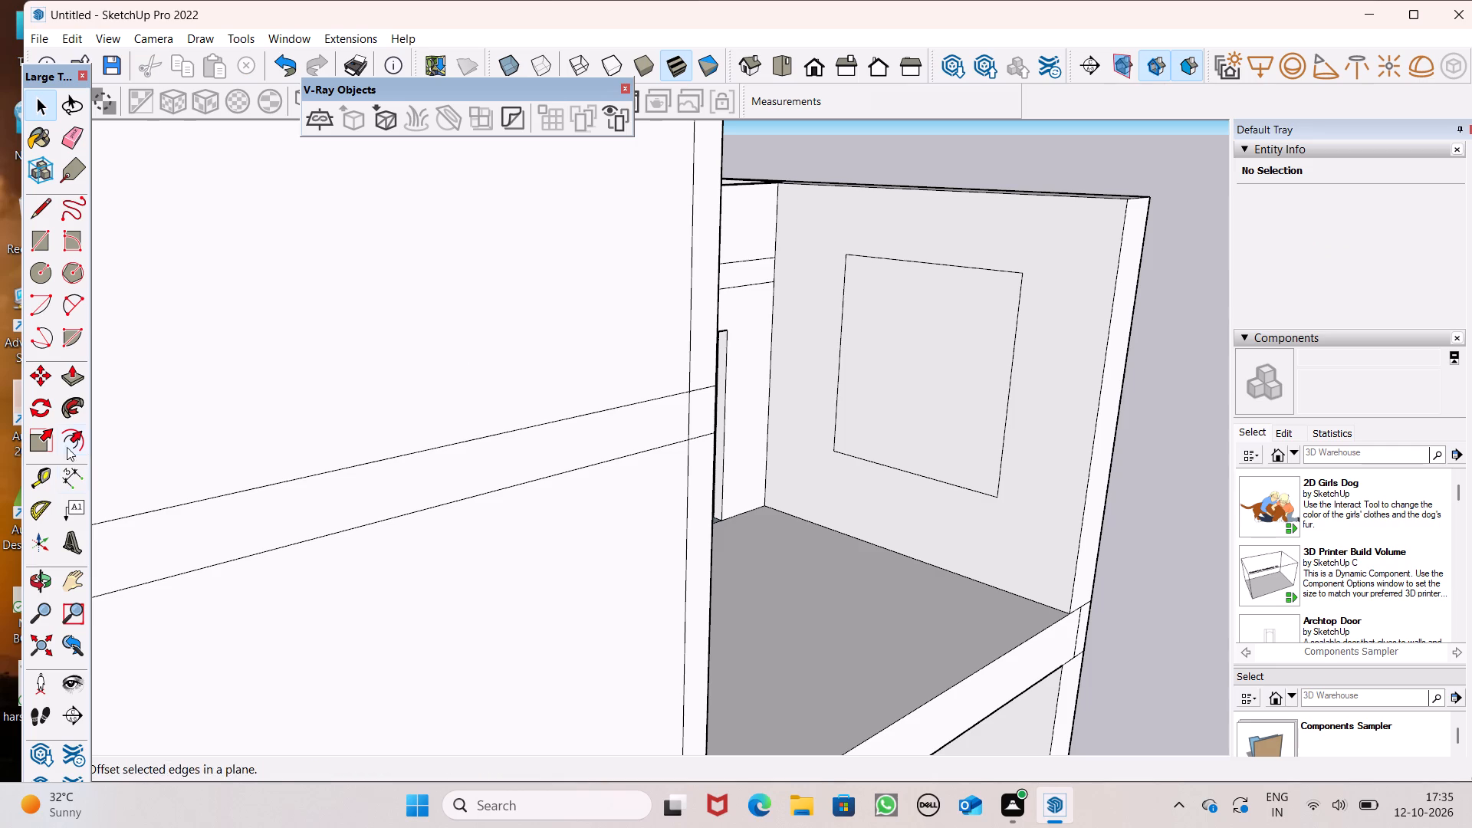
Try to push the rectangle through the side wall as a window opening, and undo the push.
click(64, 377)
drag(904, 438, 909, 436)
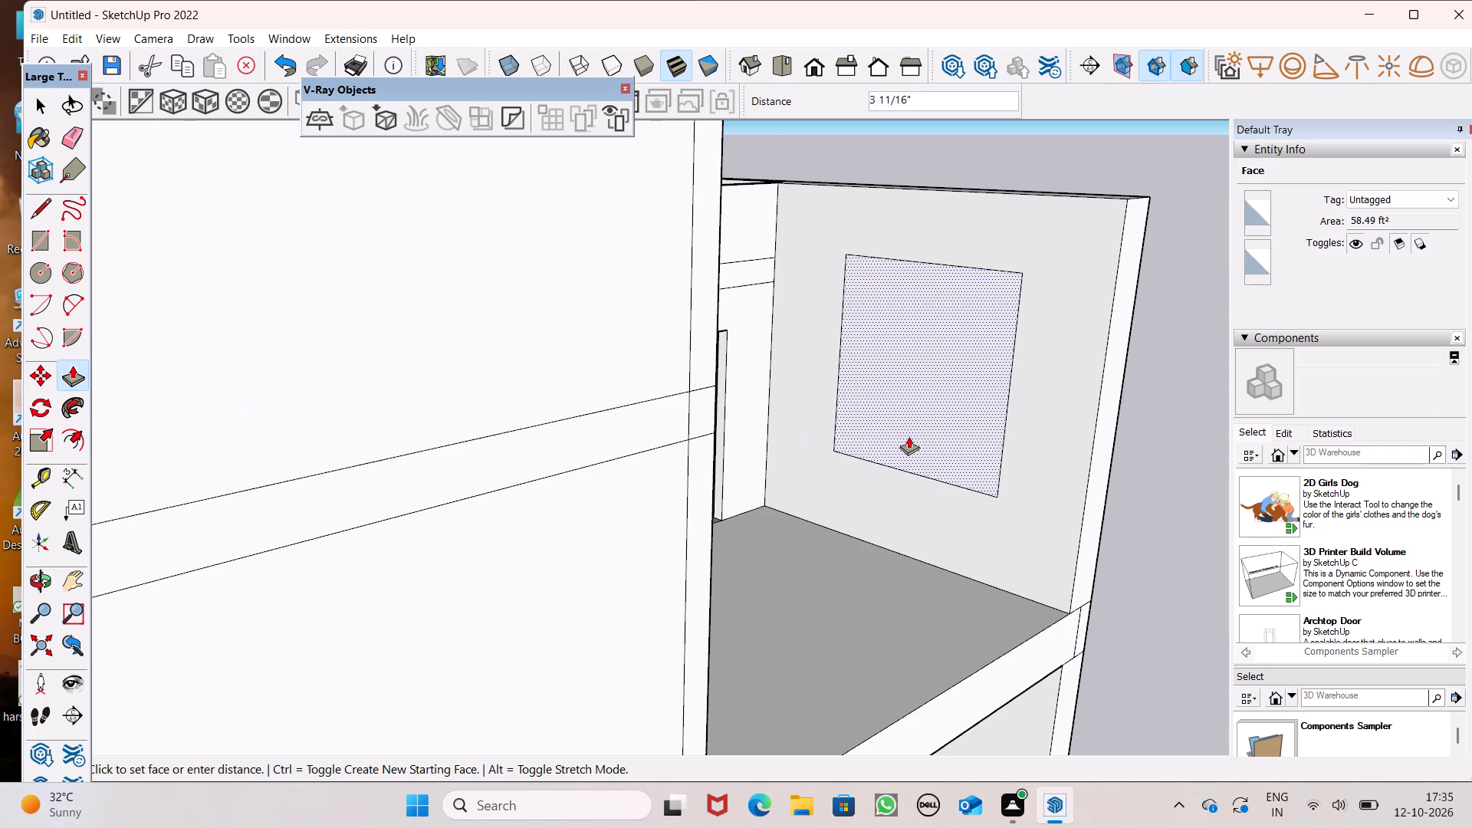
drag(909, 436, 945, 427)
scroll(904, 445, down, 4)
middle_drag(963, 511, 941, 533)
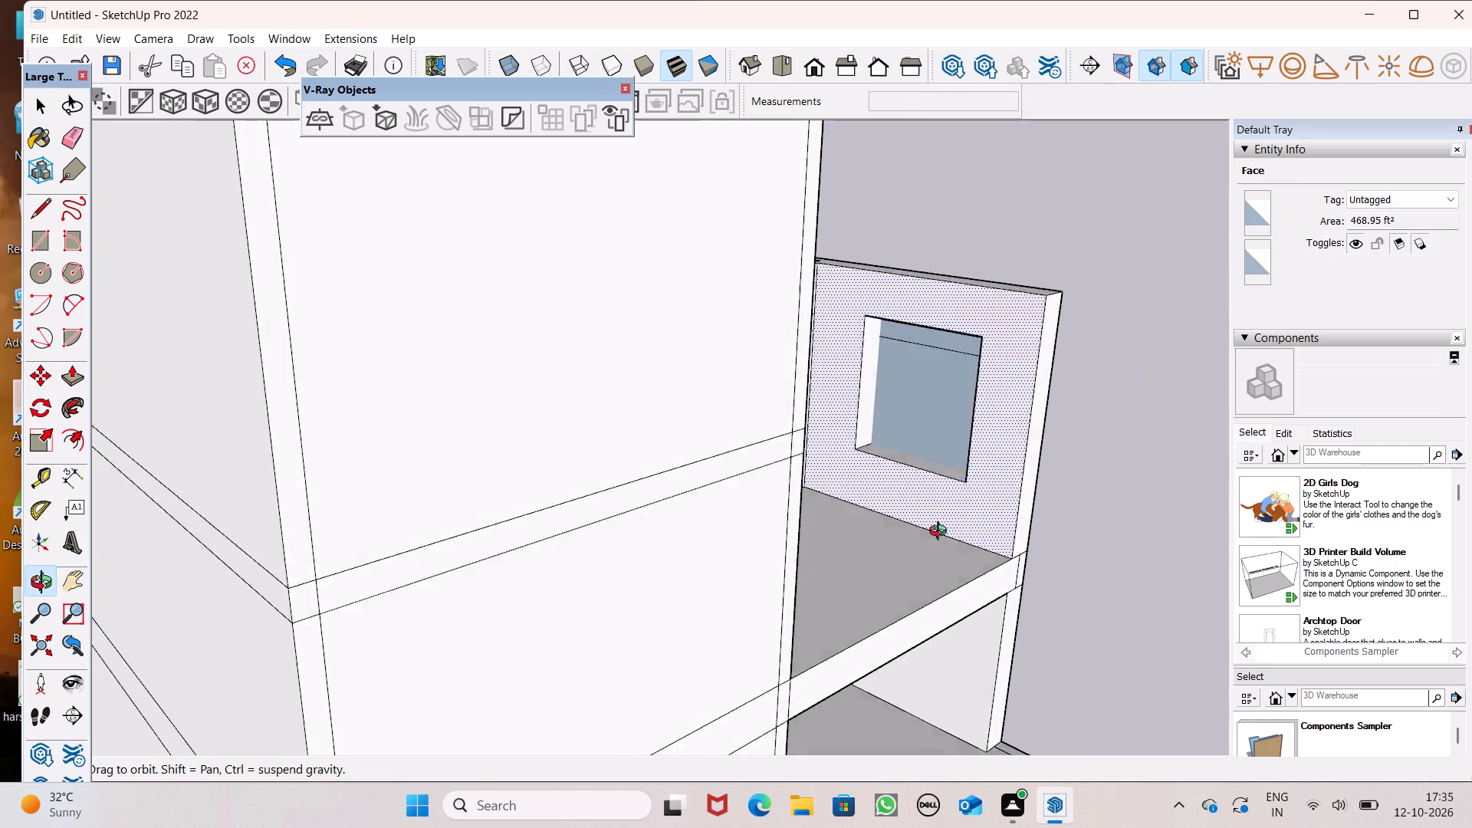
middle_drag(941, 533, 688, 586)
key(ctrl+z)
Erase the two upper band edges on the side wall's outer face.
middle_drag(842, 641, 536, 649)
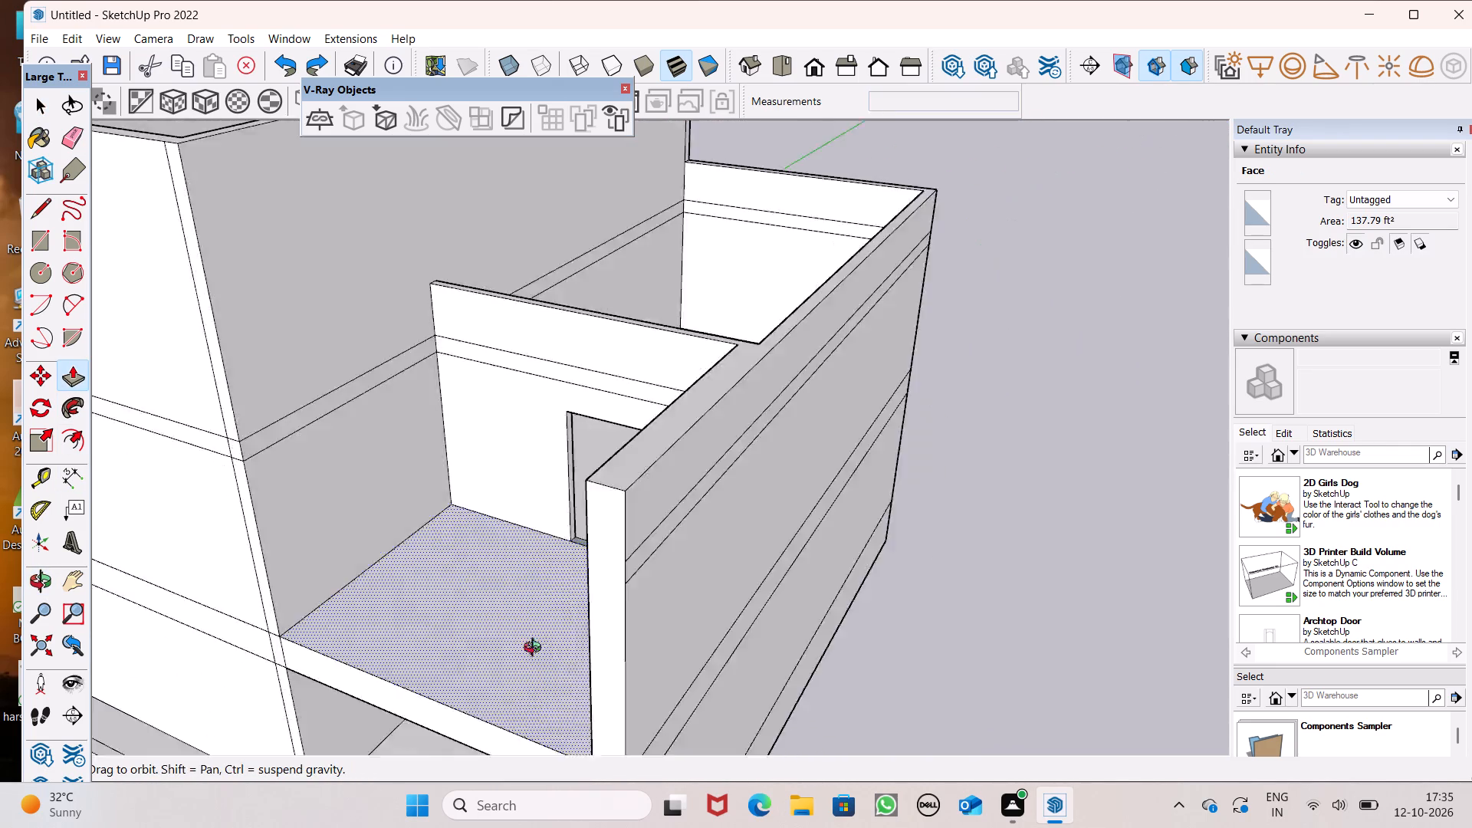
middle_drag(536, 649, 431, 600)
key(space)
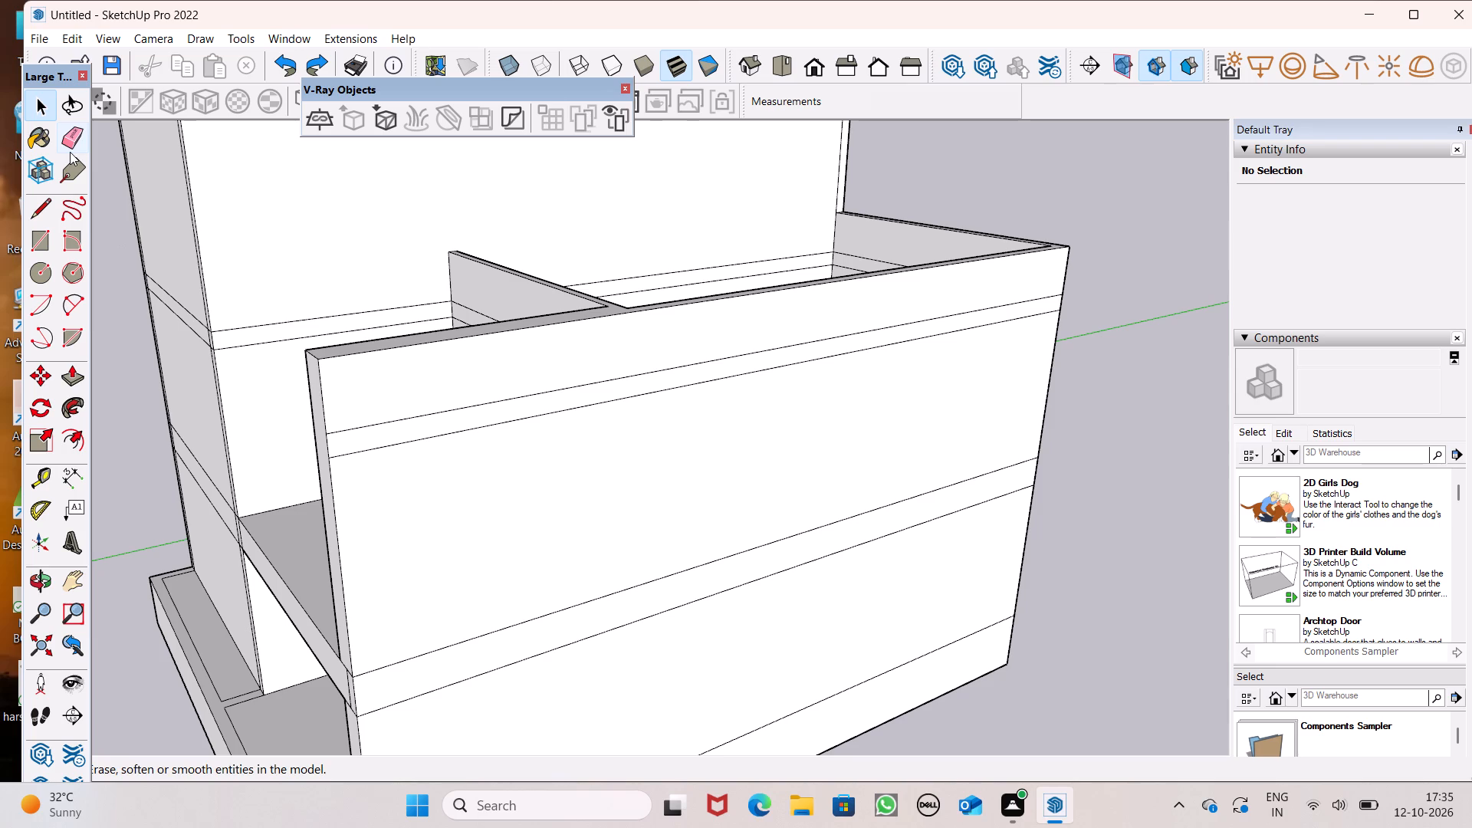
click(71, 151)
drag(388, 418, 401, 448)
Push the rectangle on the upper front room's side wall through the wall with Push/Pull to cut a window opening.
scroll(389, 445, down, 6)
middle_drag(402, 510, 1043, 438)
key(space)
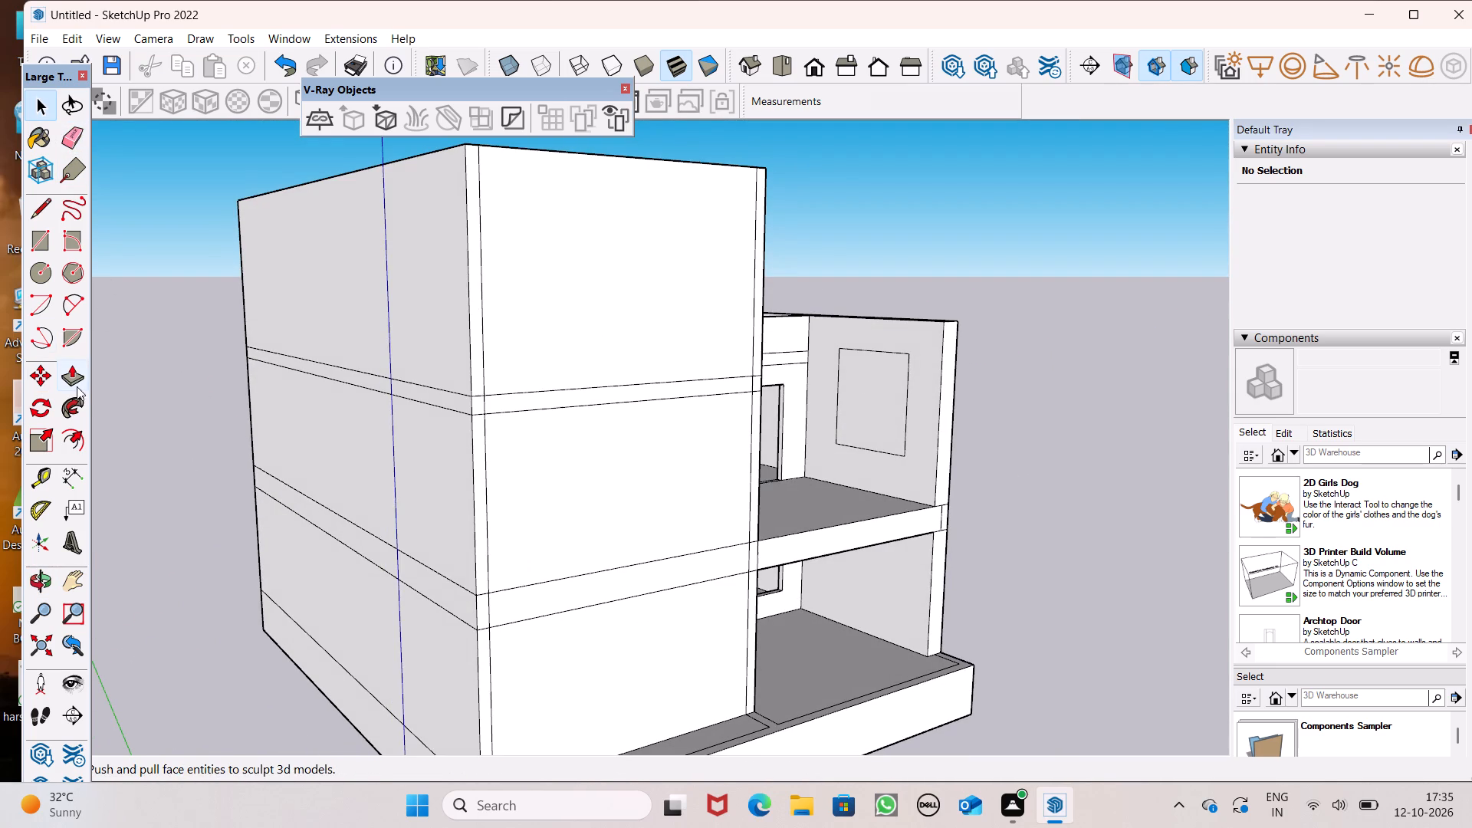
drag(67, 376, 75, 376)
scroll(843, 417, up, 4)
drag(869, 430, 899, 420)
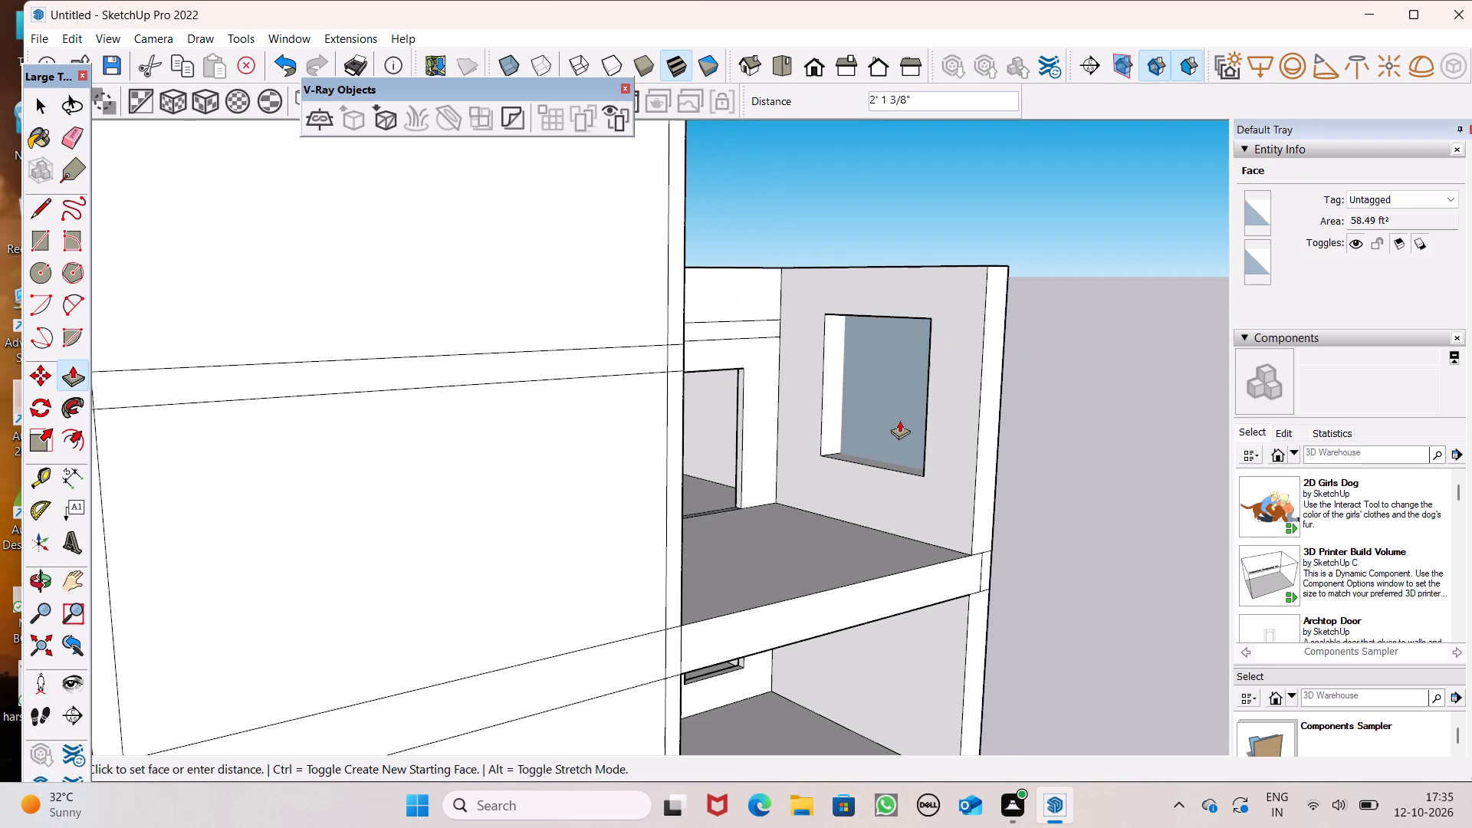
drag(899, 420, 910, 403)
Examine the new side wall window opening from outside and look over the building's side and front.
scroll(1043, 472, up, 1)
middle_drag(1043, 472, 688, 577)
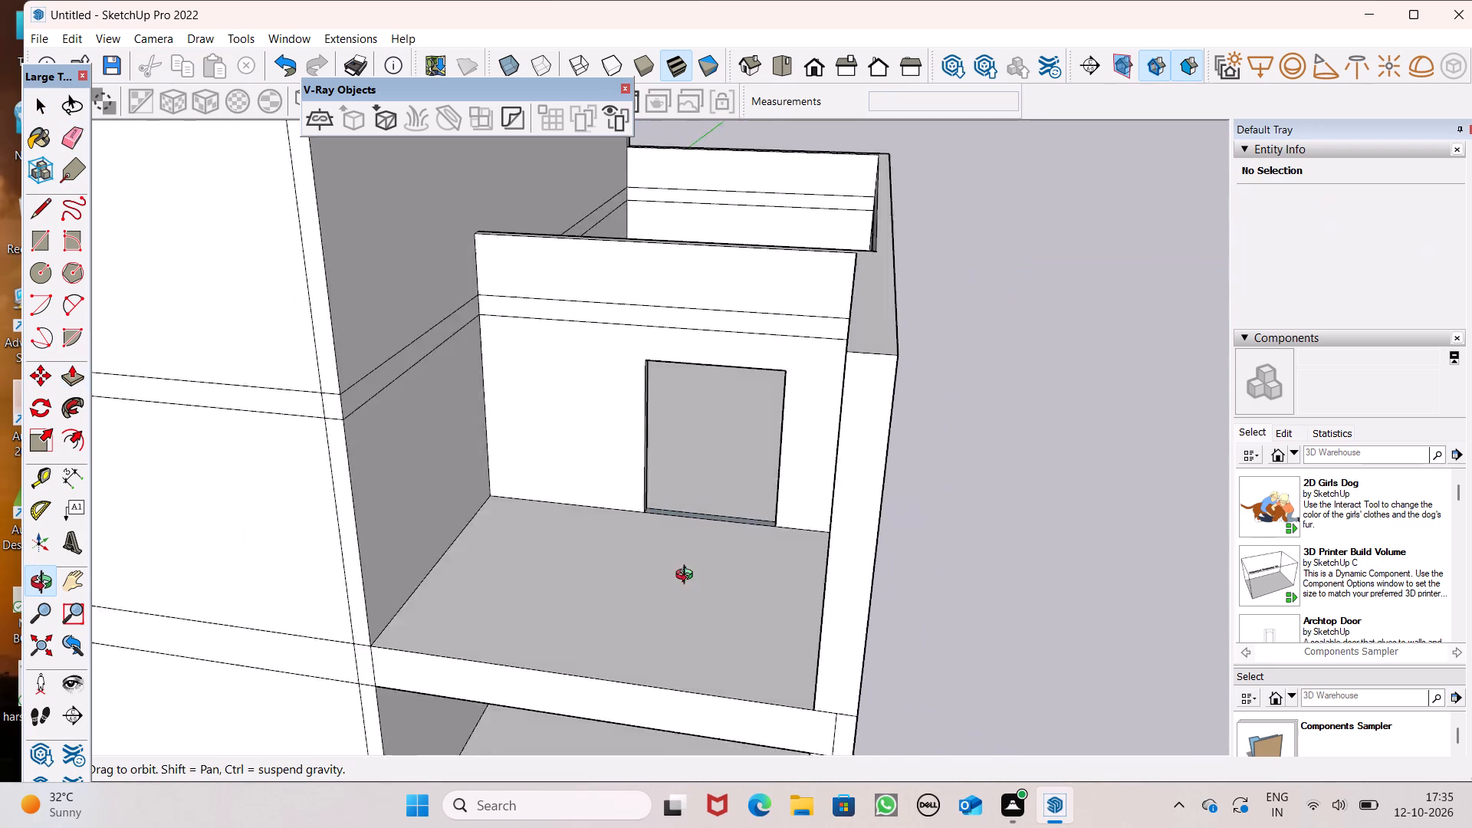
middle_drag(688, 577, 479, 554)
key(space)
scroll(950, 468, down, 9)
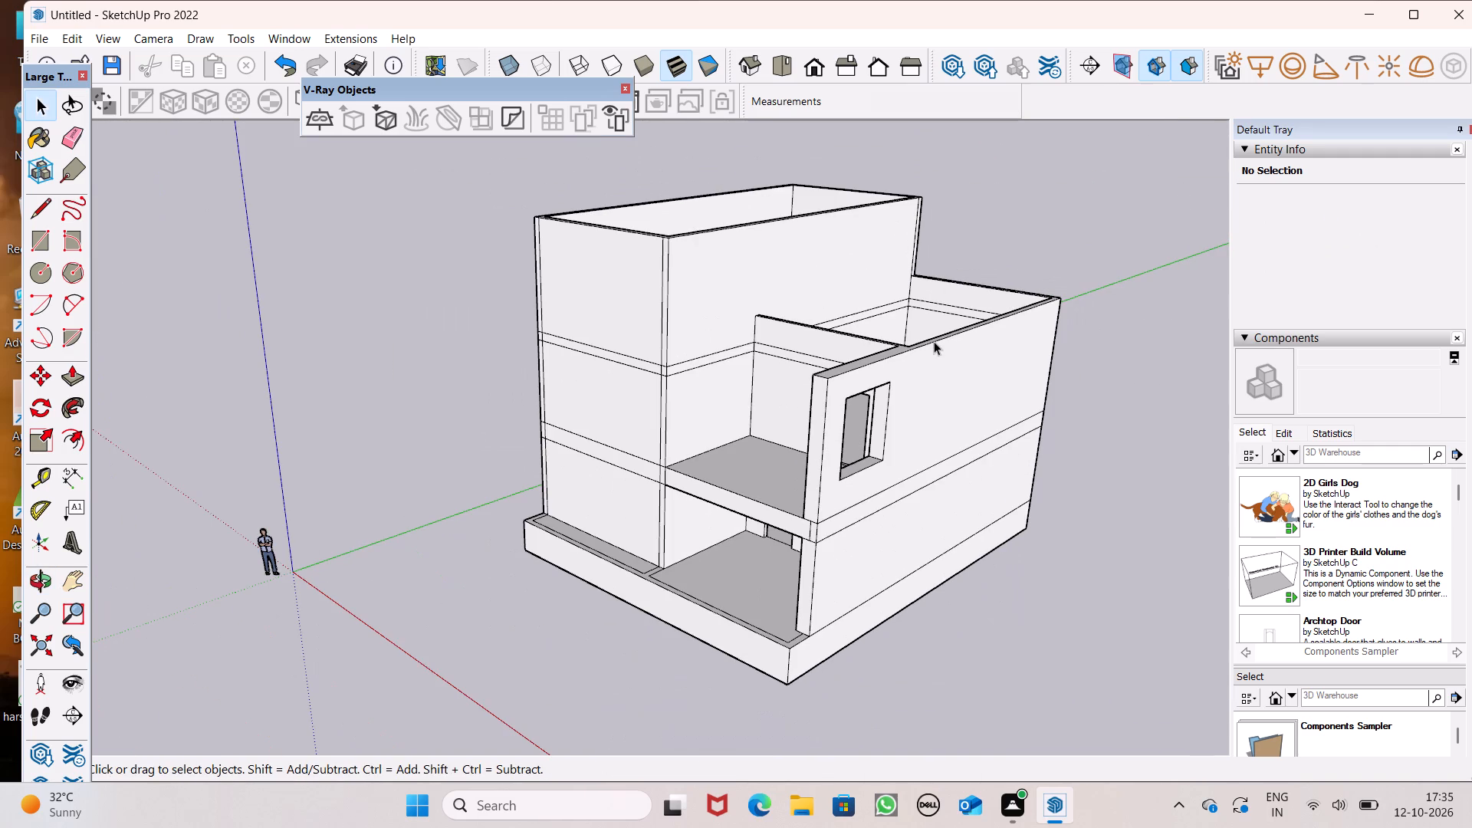
scroll(514, 310, down, 4)
middle_drag(596, 434, 610, 455)
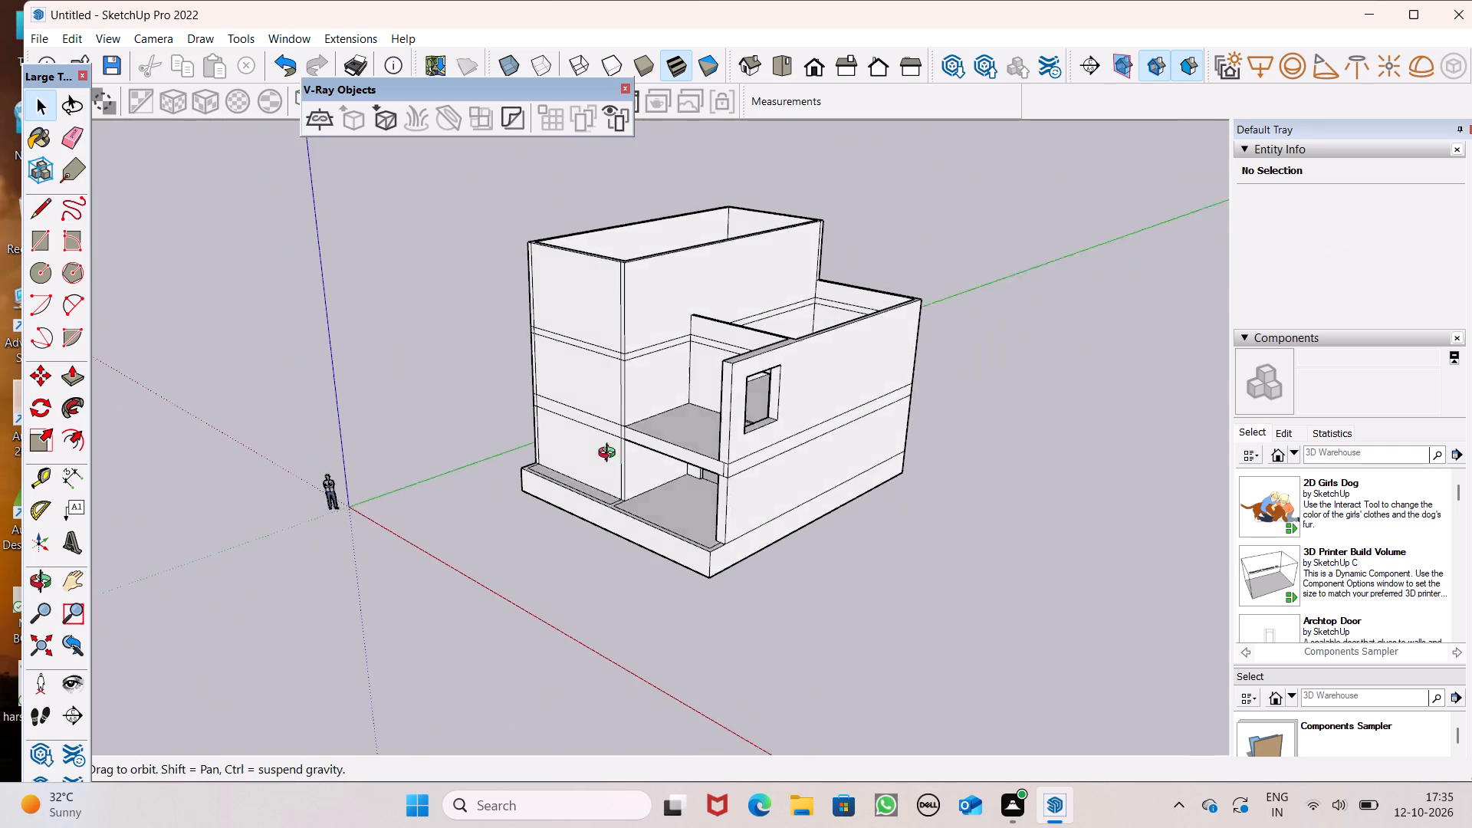
middle_drag(610, 455, 676, 412)
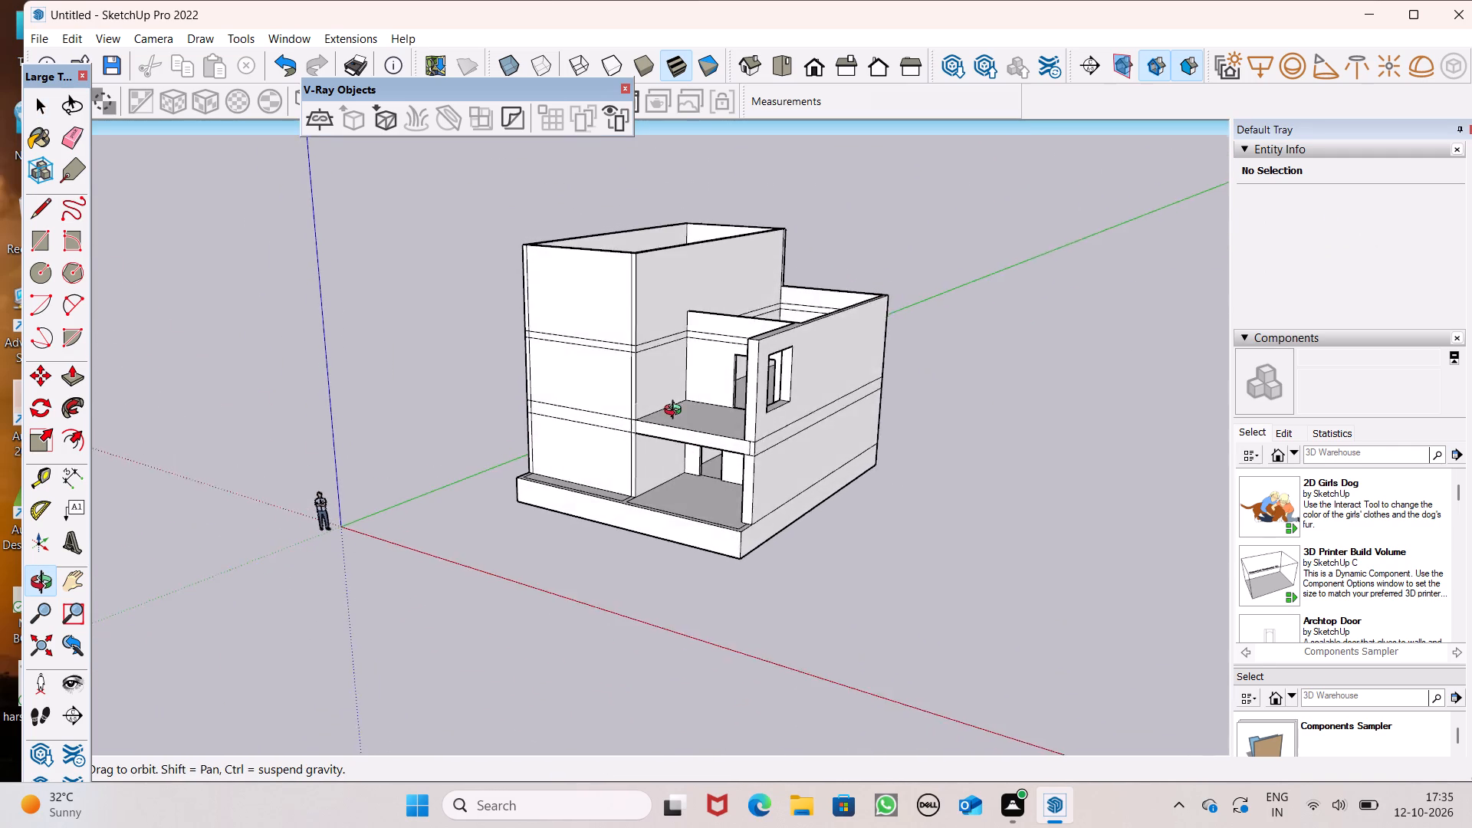
middle_drag(676, 412, 531, 419)
middle_drag(645, 417, 951, 343)
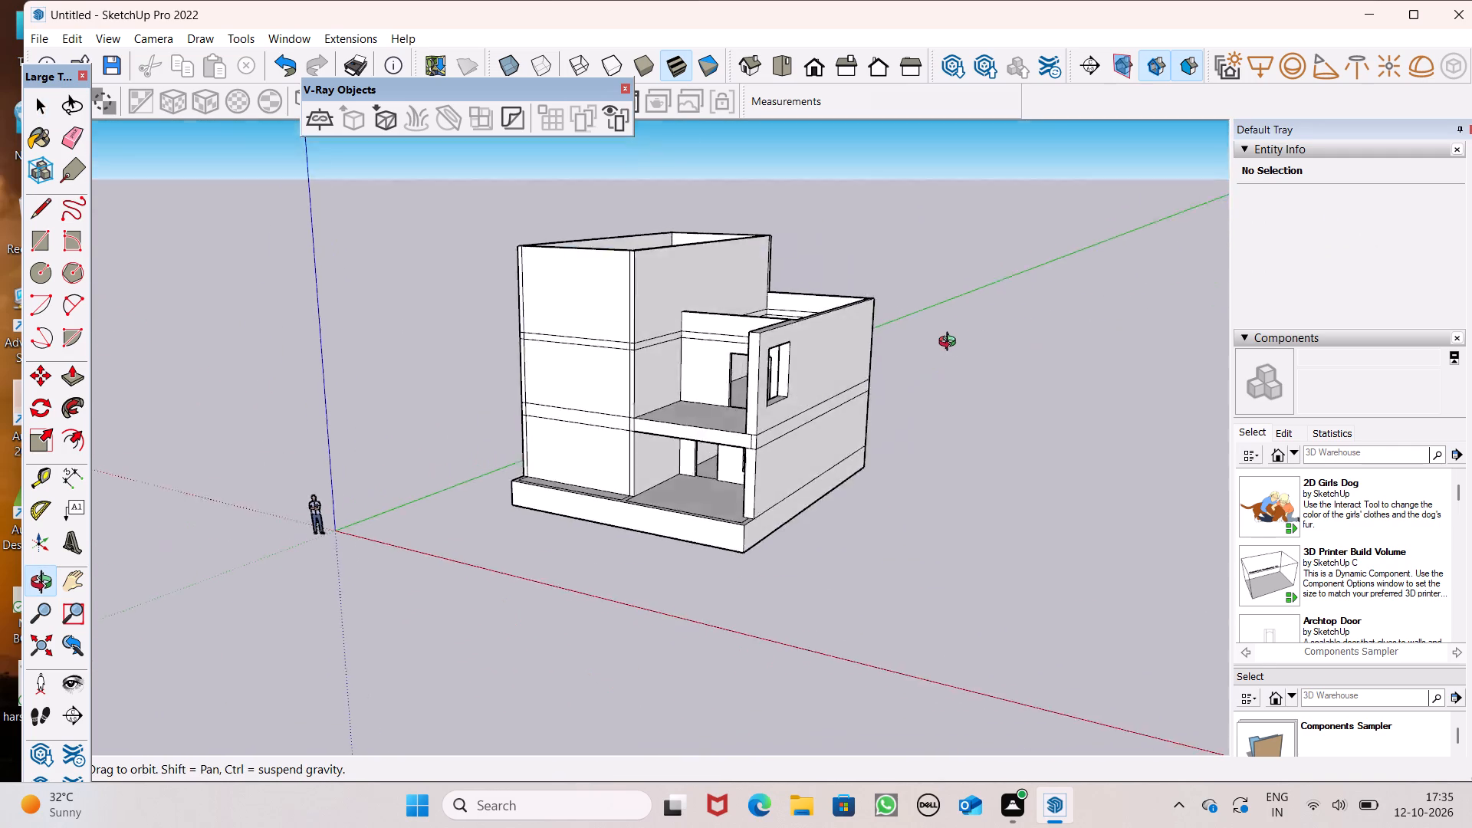
middle_drag(951, 343, 994, 328)
Erase the short vertical edge at the side-wall end of the upper front room's slab face.
scroll(910, 463, up, 3)
scroll(581, 402, up, 1)
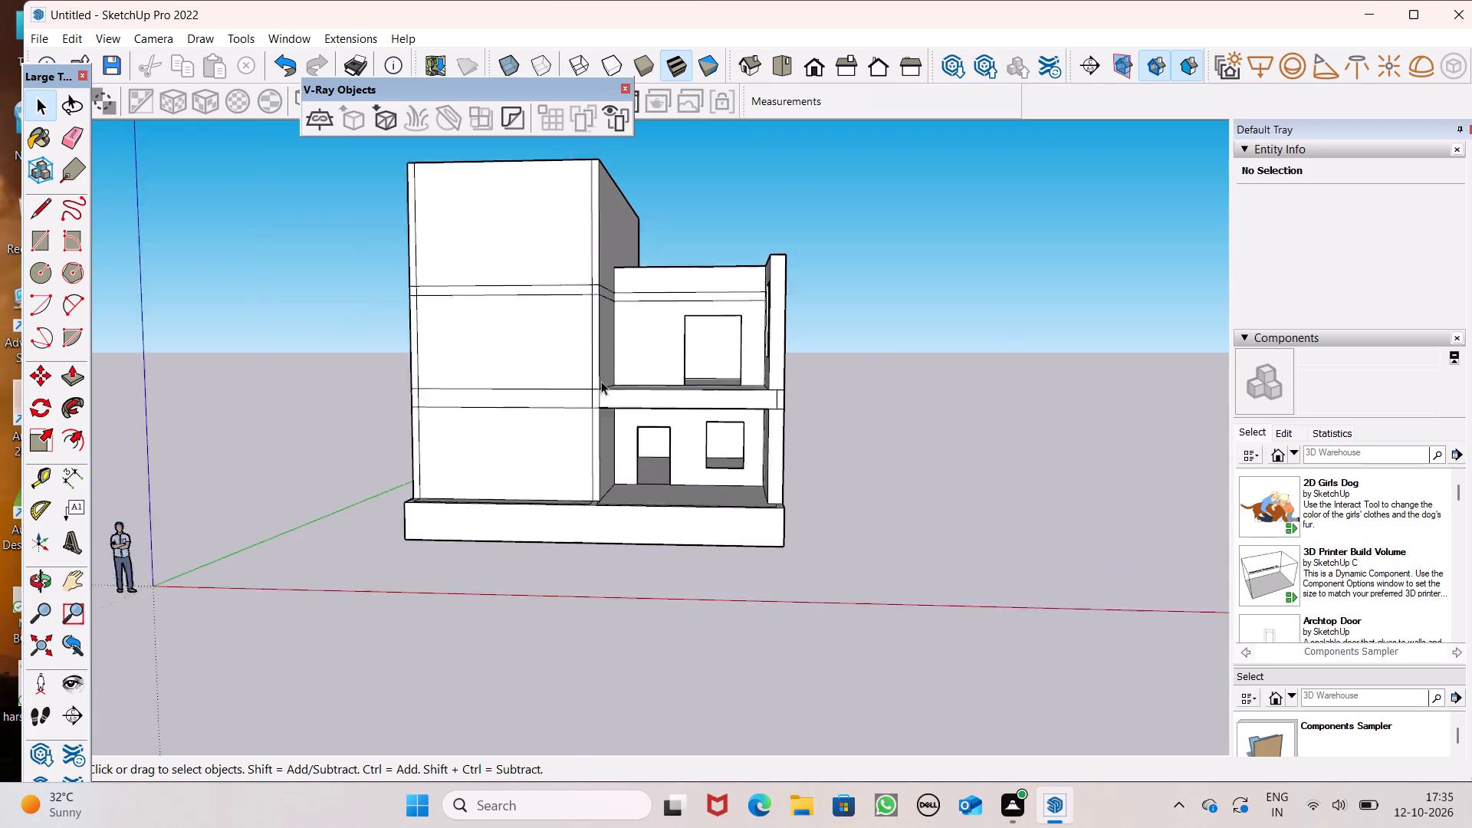
scroll(601, 381, up, 3)
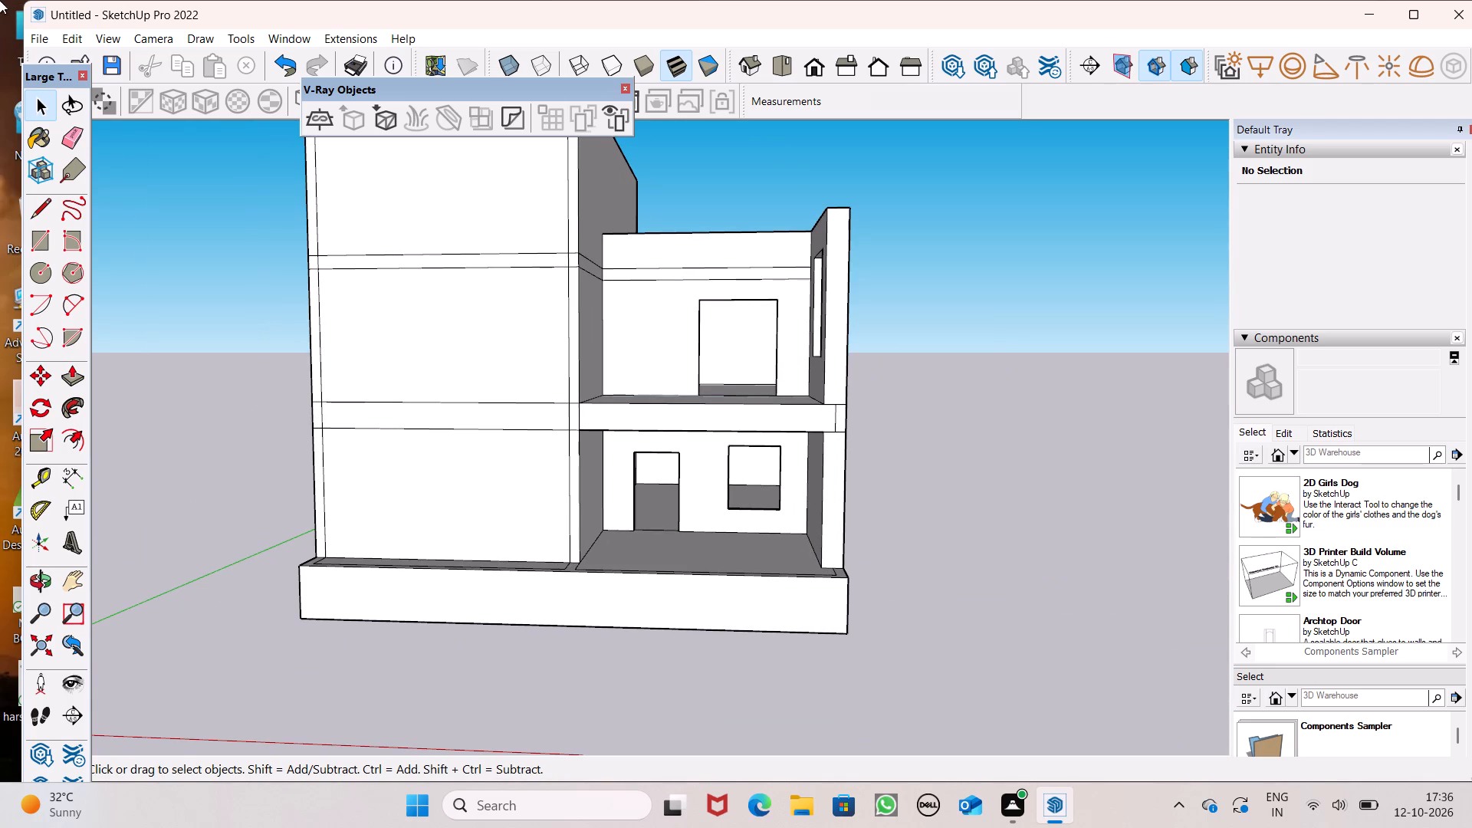
click(79, 139)
scroll(750, 449, up, 4)
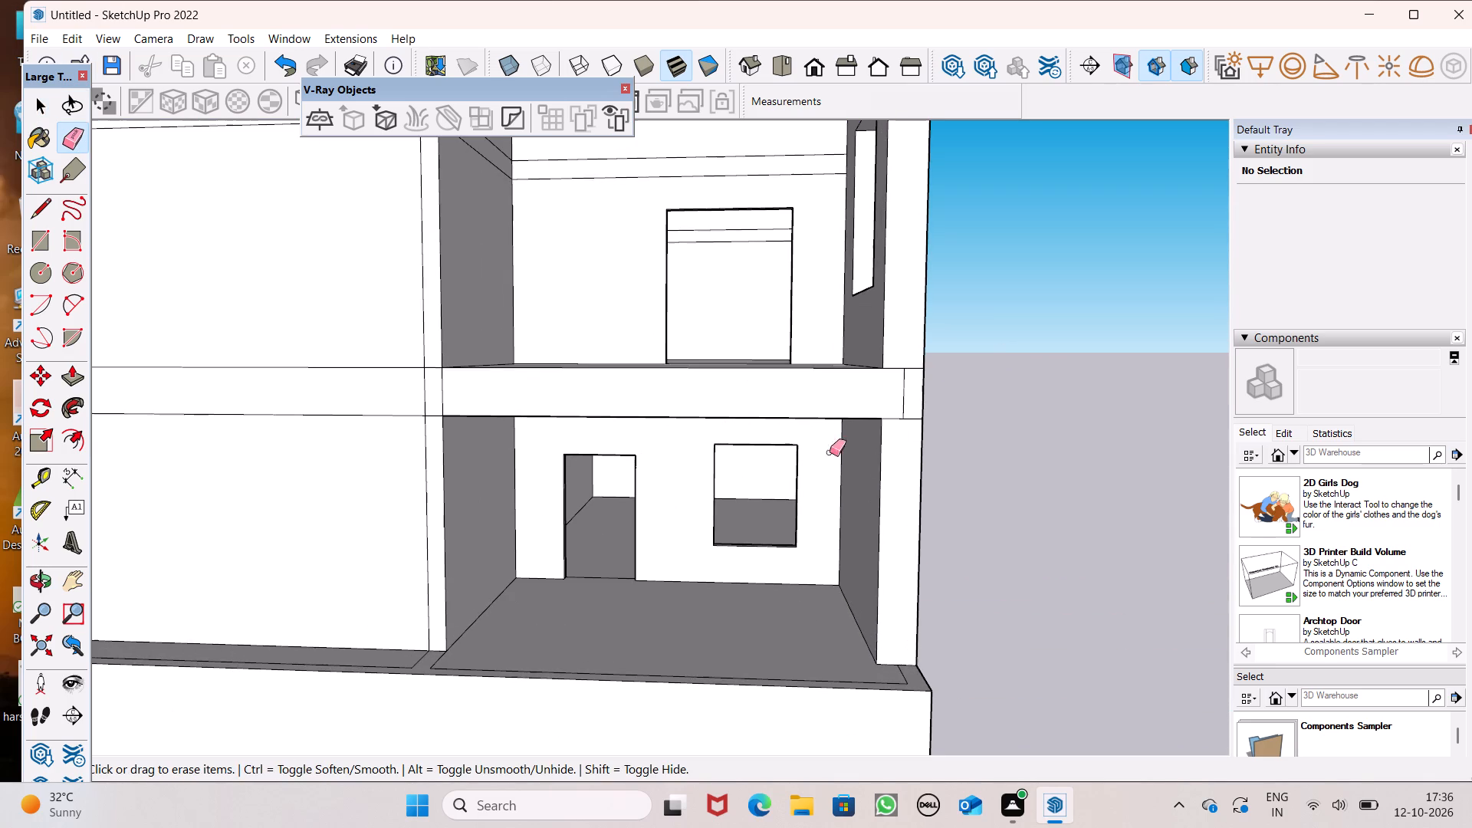
click(905, 399)
scroll(734, 368, down, 3)
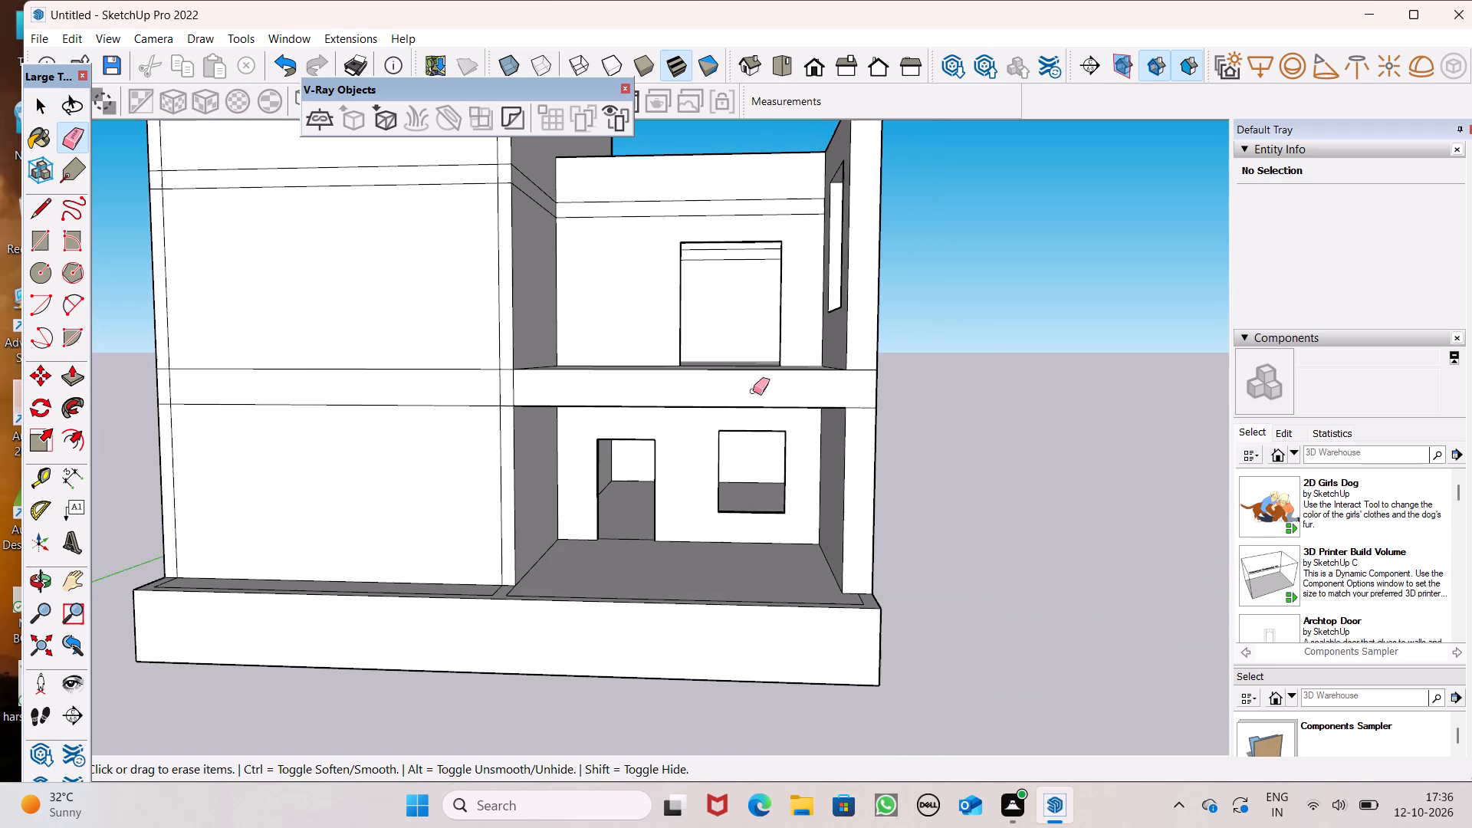
key(space)
Examine the front elevation, the two open front rooms and their openings from above and head-on.
scroll(932, 391, down, 4)
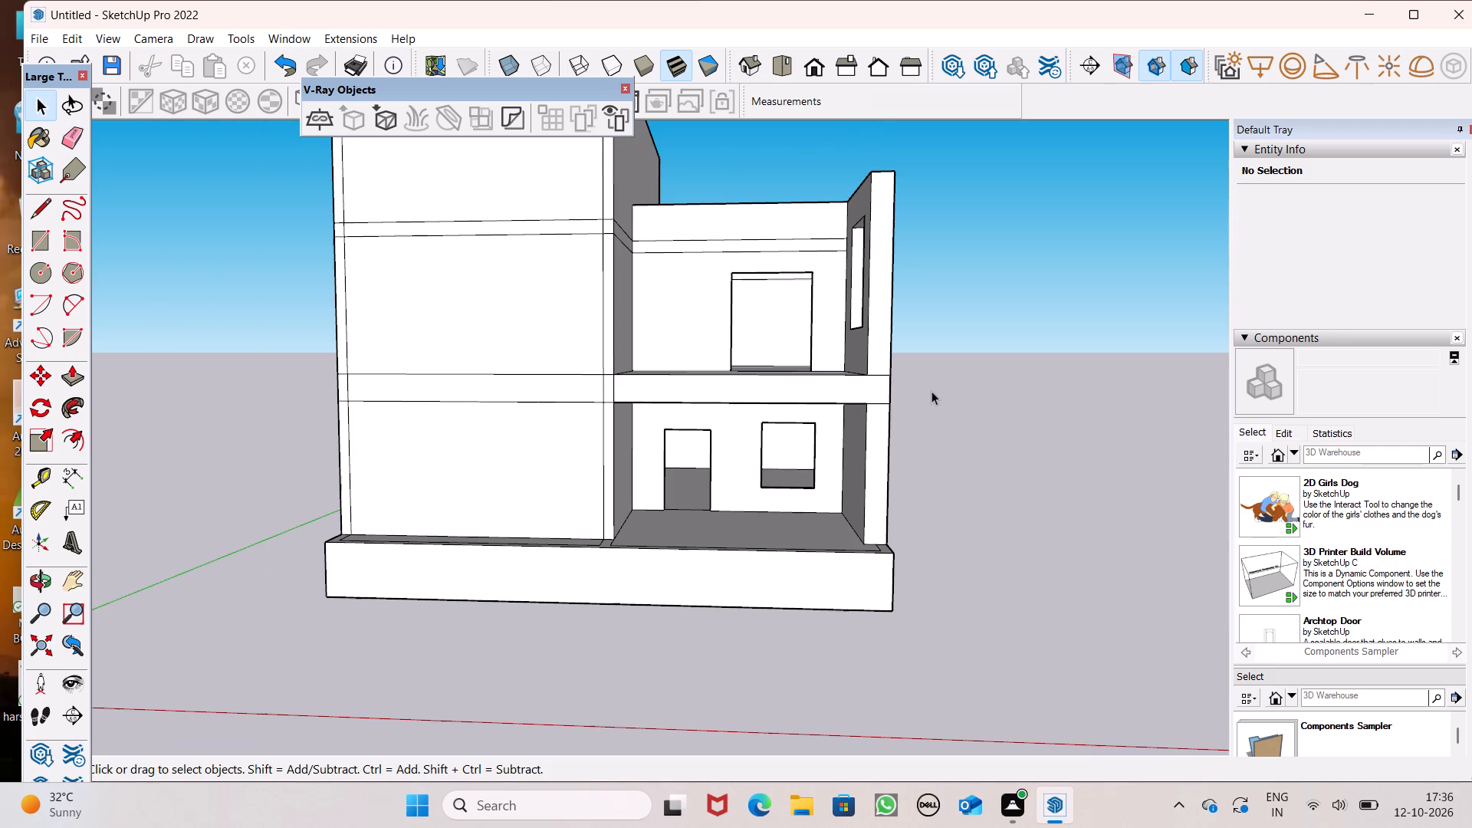
scroll(932, 393, down, 2)
middle_drag(922, 416, 930, 512)
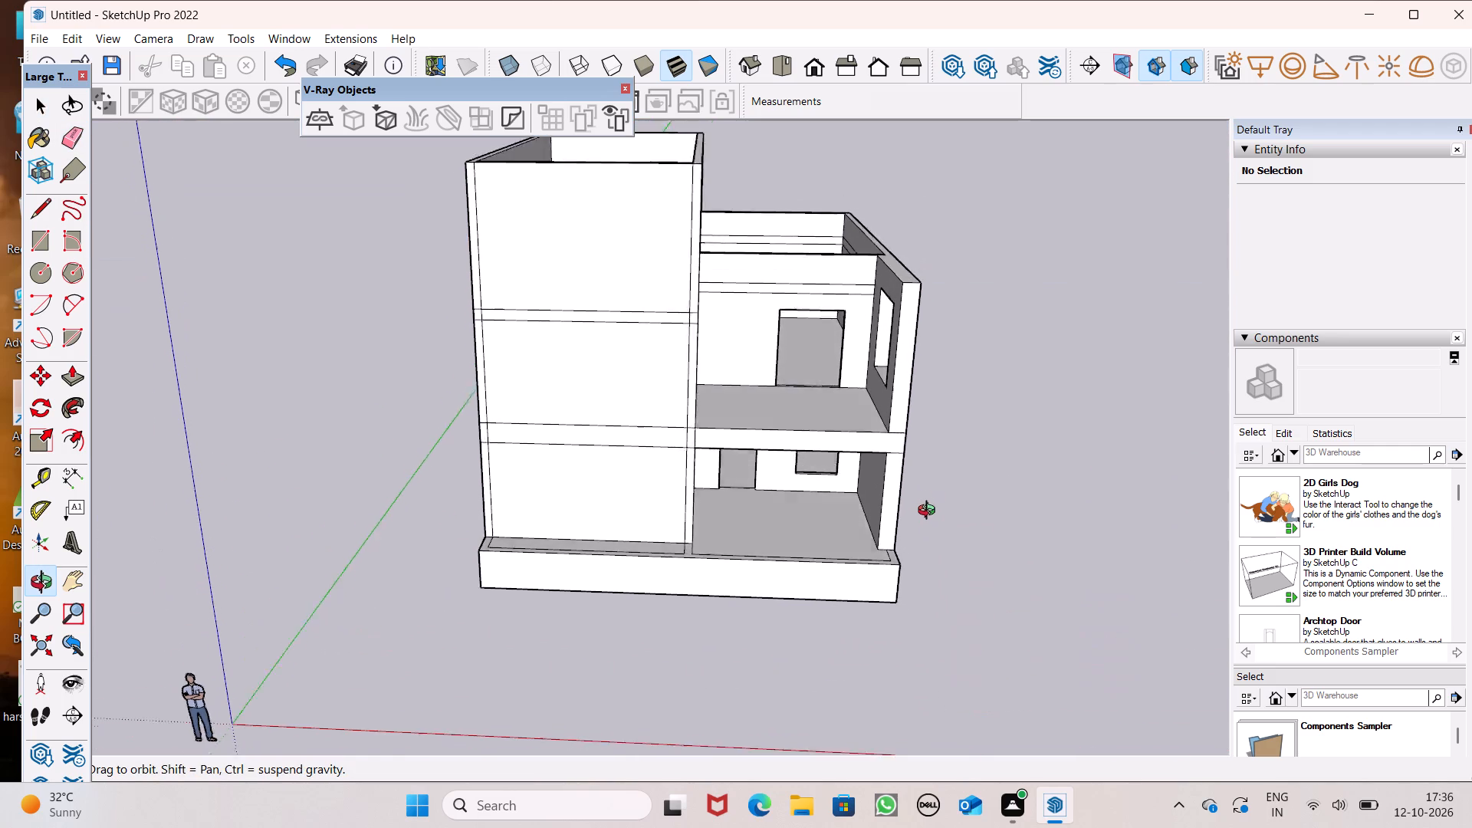
middle_drag(930, 512, 912, 464)
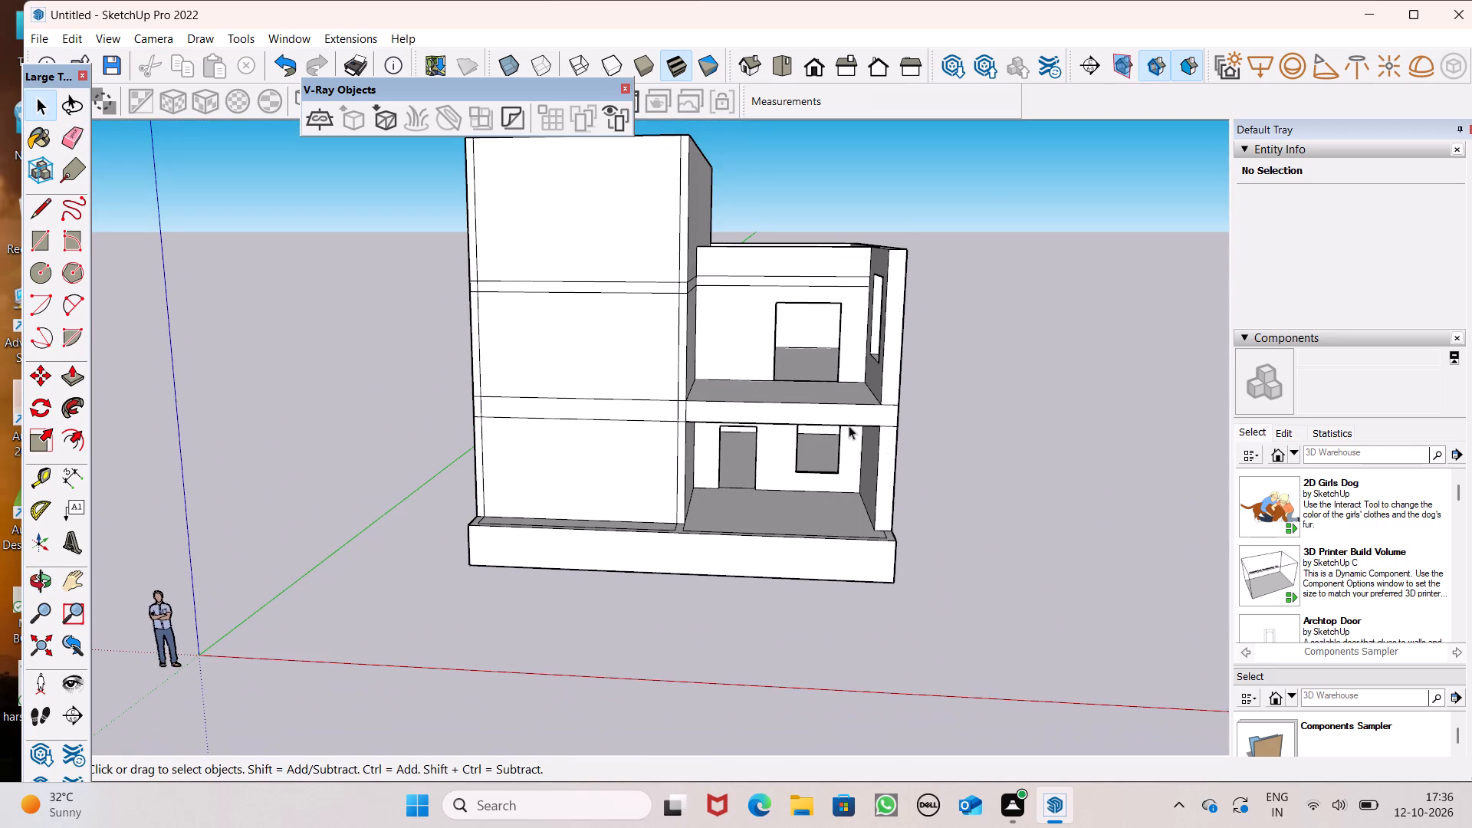
scroll(782, 349, up, 3)
middle_drag(797, 397, 820, 455)
middle_drag(820, 455, 836, 495)
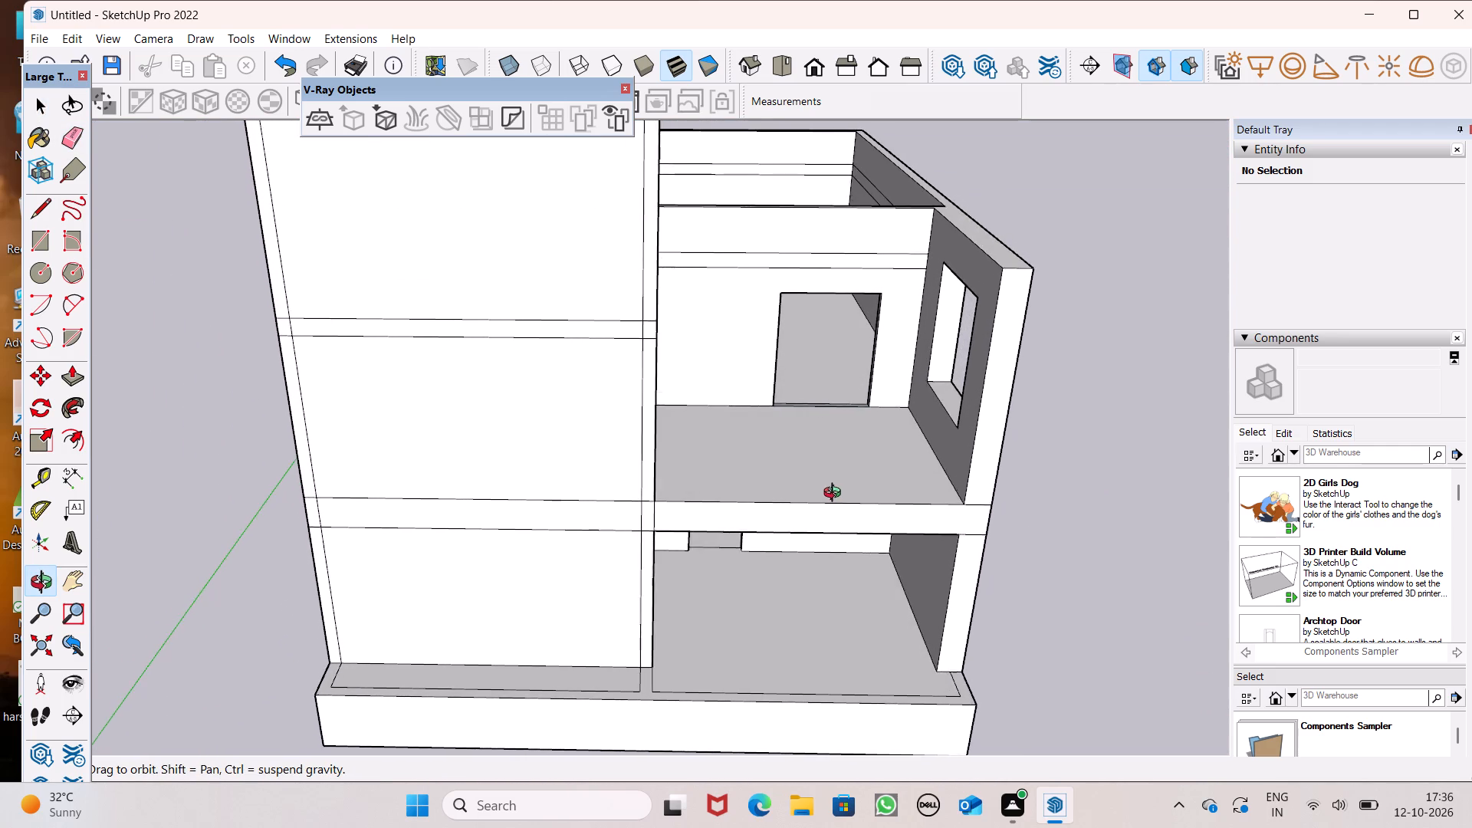
middle_drag(836, 495, 821, 498)
scroll(820, 498, up, 1)
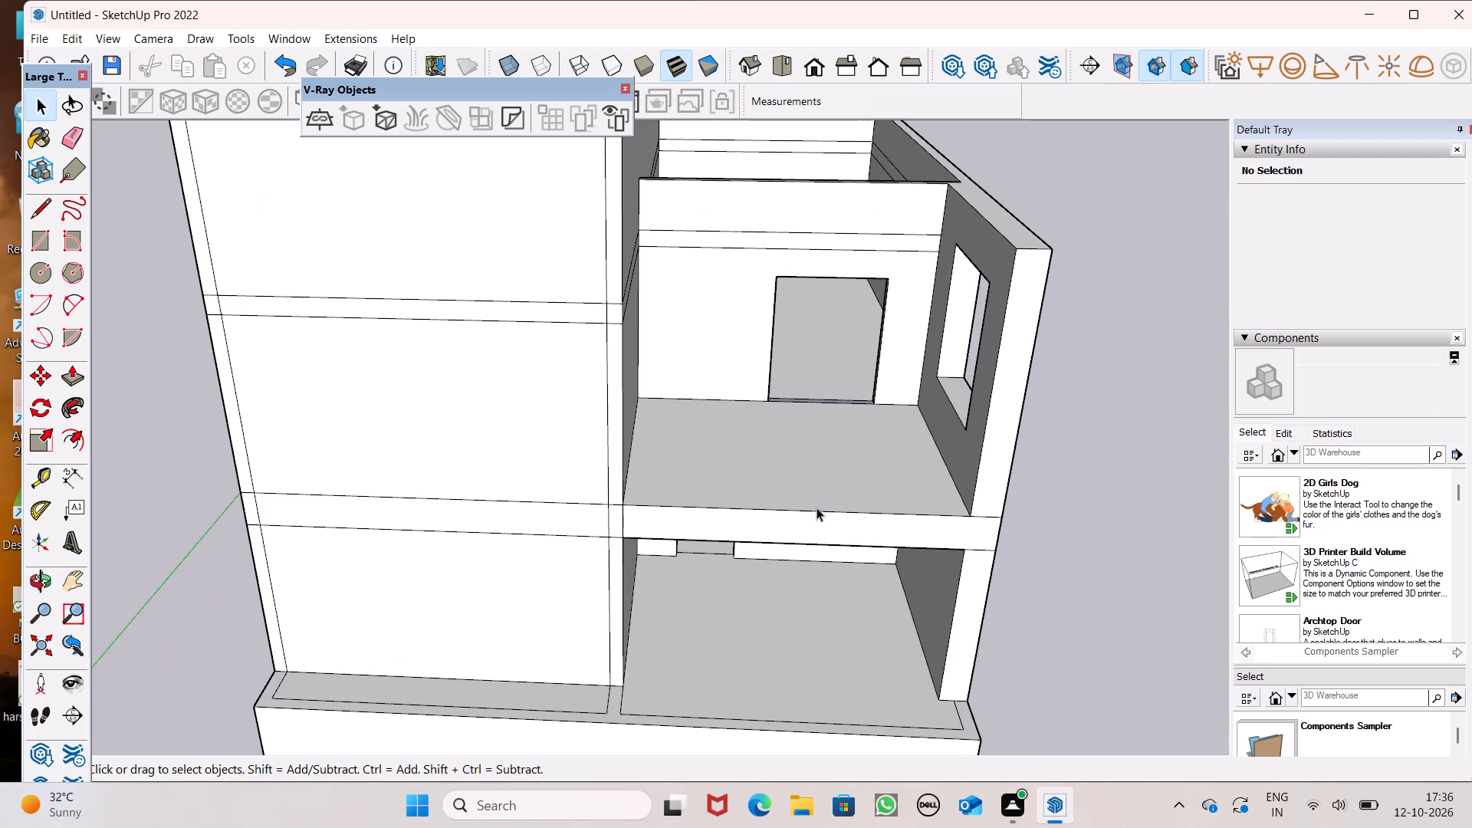
scroll(803, 510, up, 1)
middle_drag(827, 543, 803, 406)
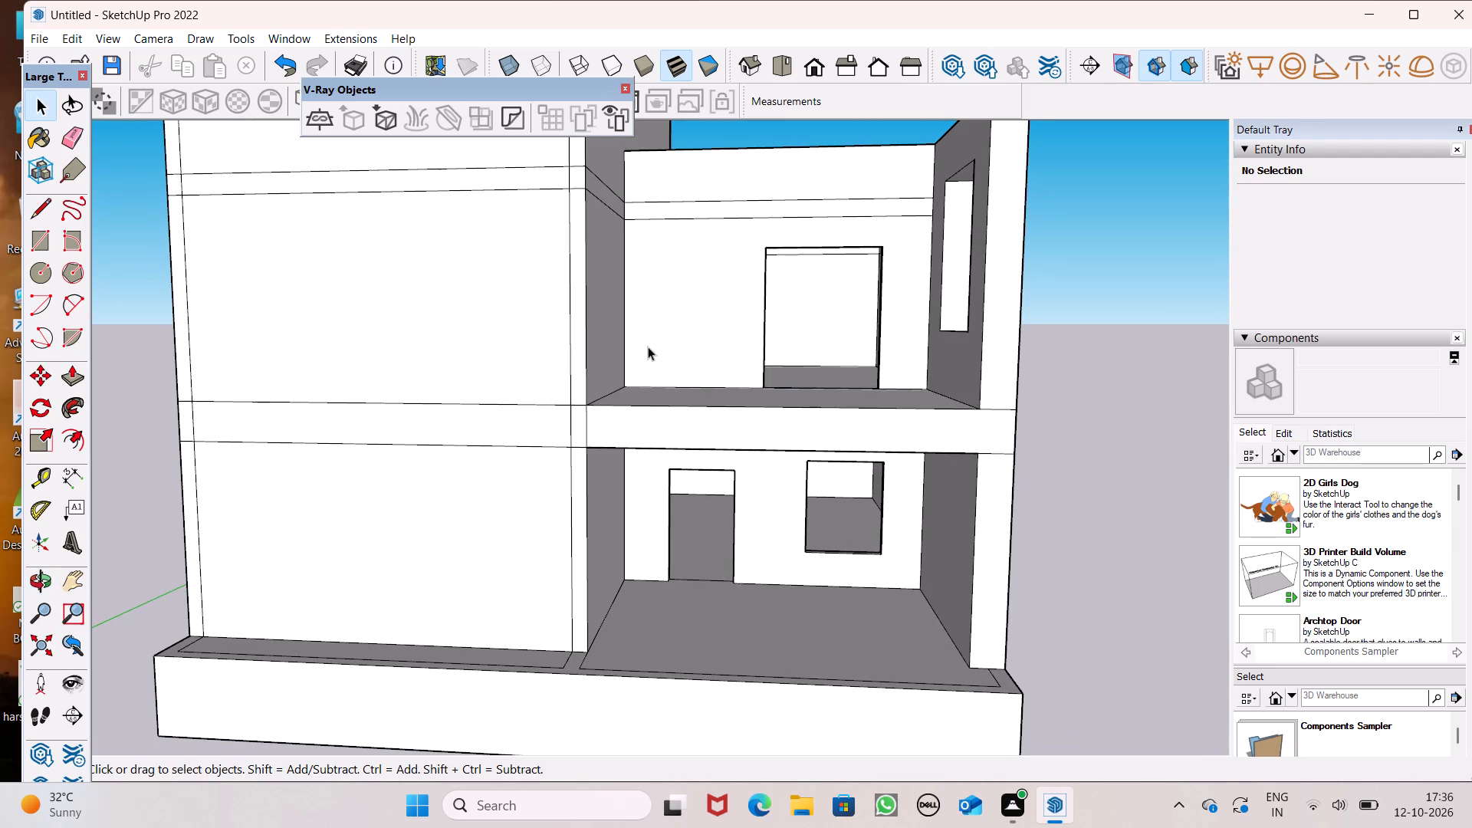
scroll(648, 347, down, 13)
middle_drag(656, 365, 675, 442)
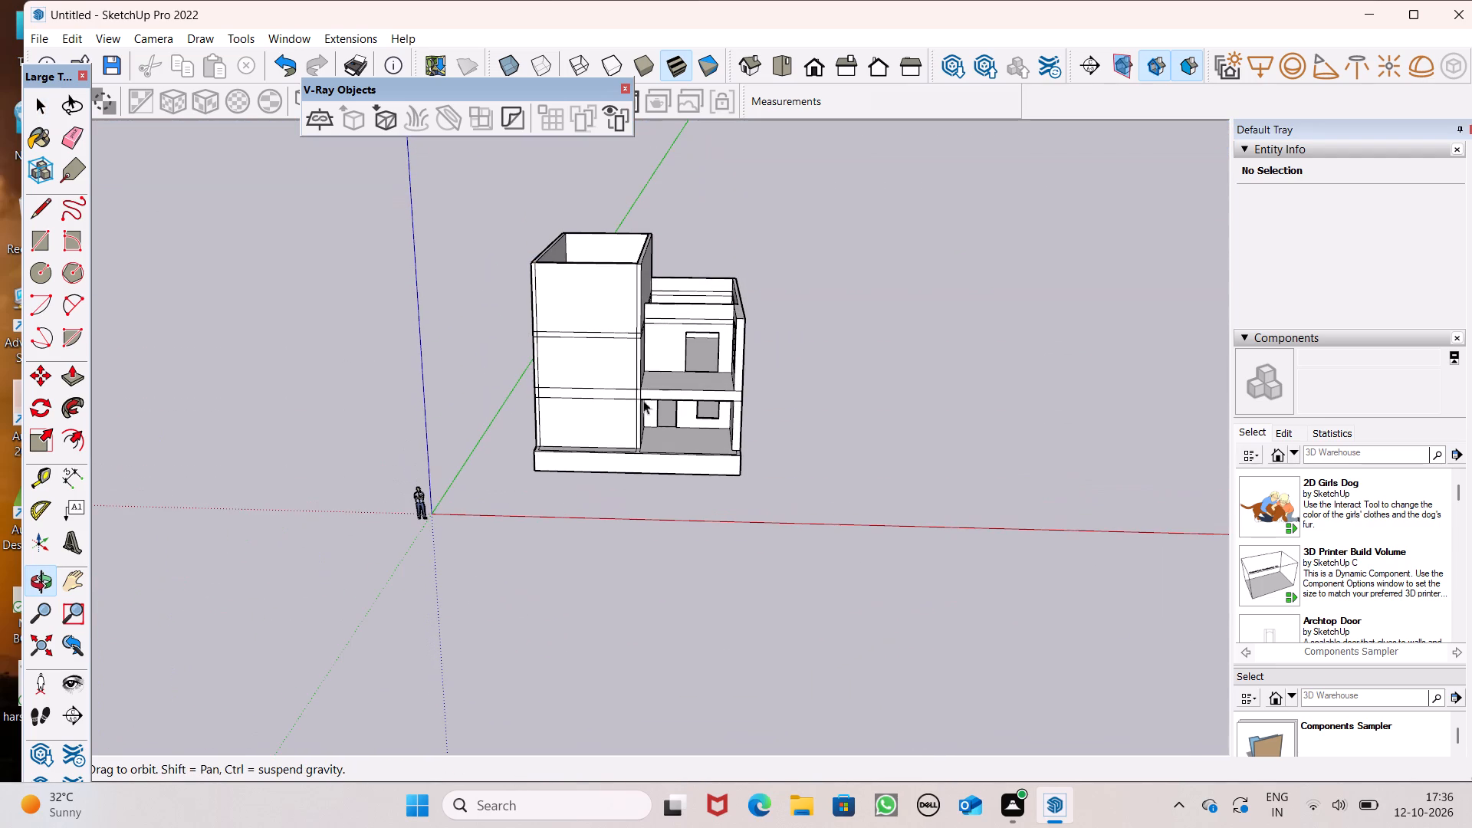
Erase the upper and lower pairs of horizontal band edges across the tall block's main front face.
click(83, 140)
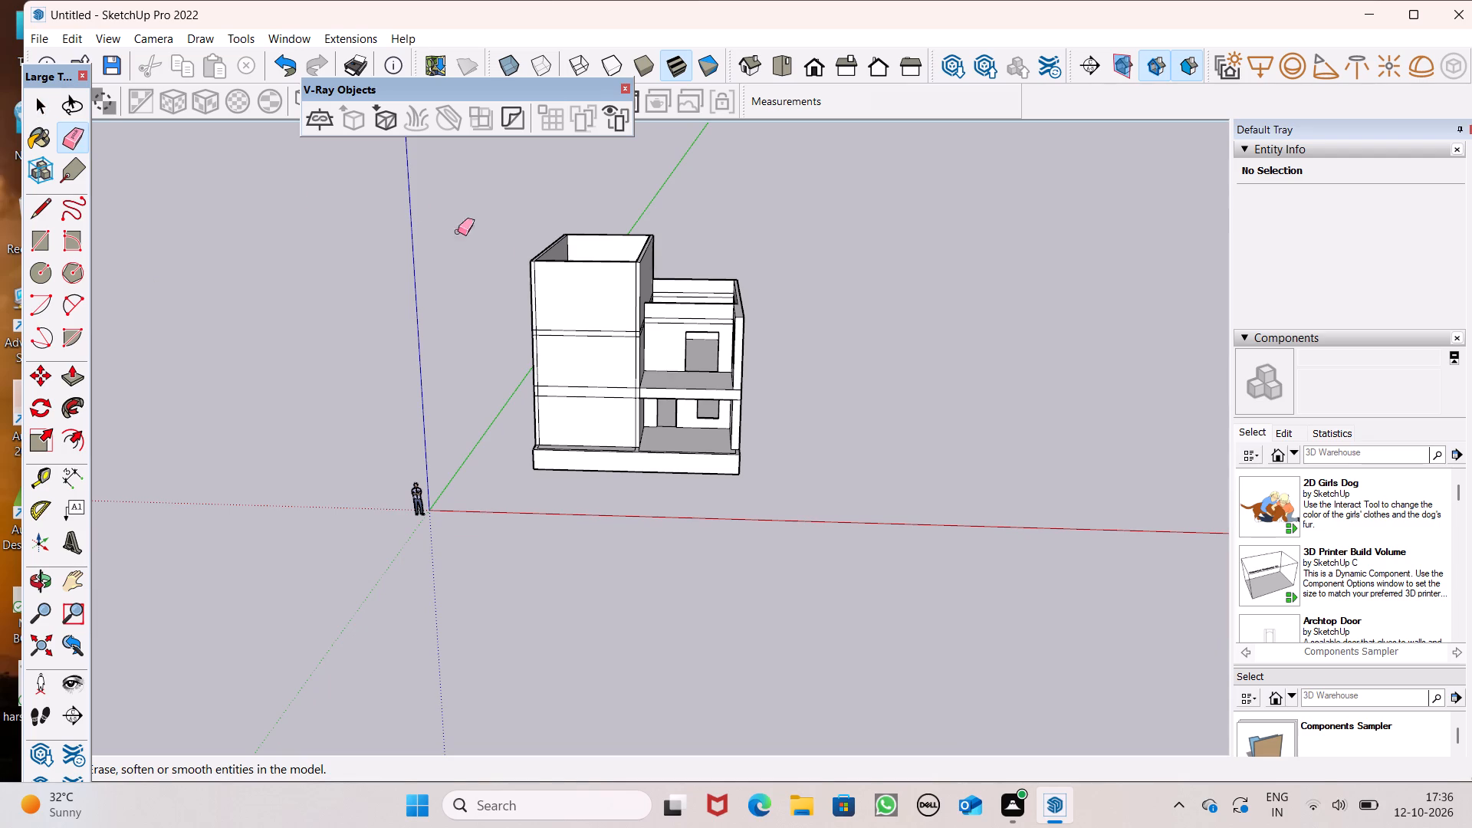
scroll(593, 310, up, 6)
drag(602, 338, 601, 355)
drag(596, 425, 587, 468)
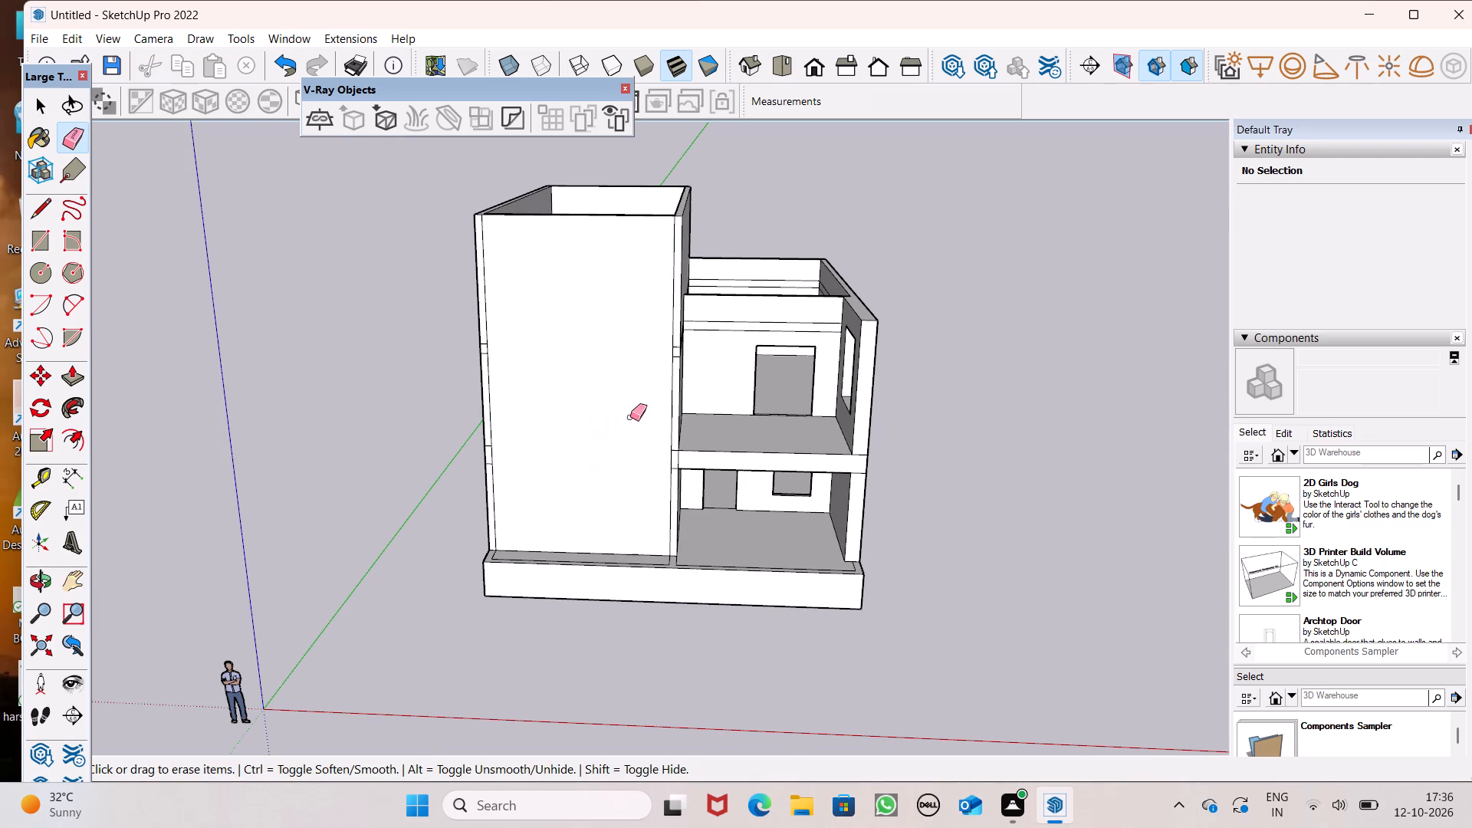
Erase the two short upper band edges on the tall block's front corner strip beside the open front rooms.
scroll(692, 370, up, 14)
drag(676, 287, 675, 297)
drag(670, 326, 670, 347)
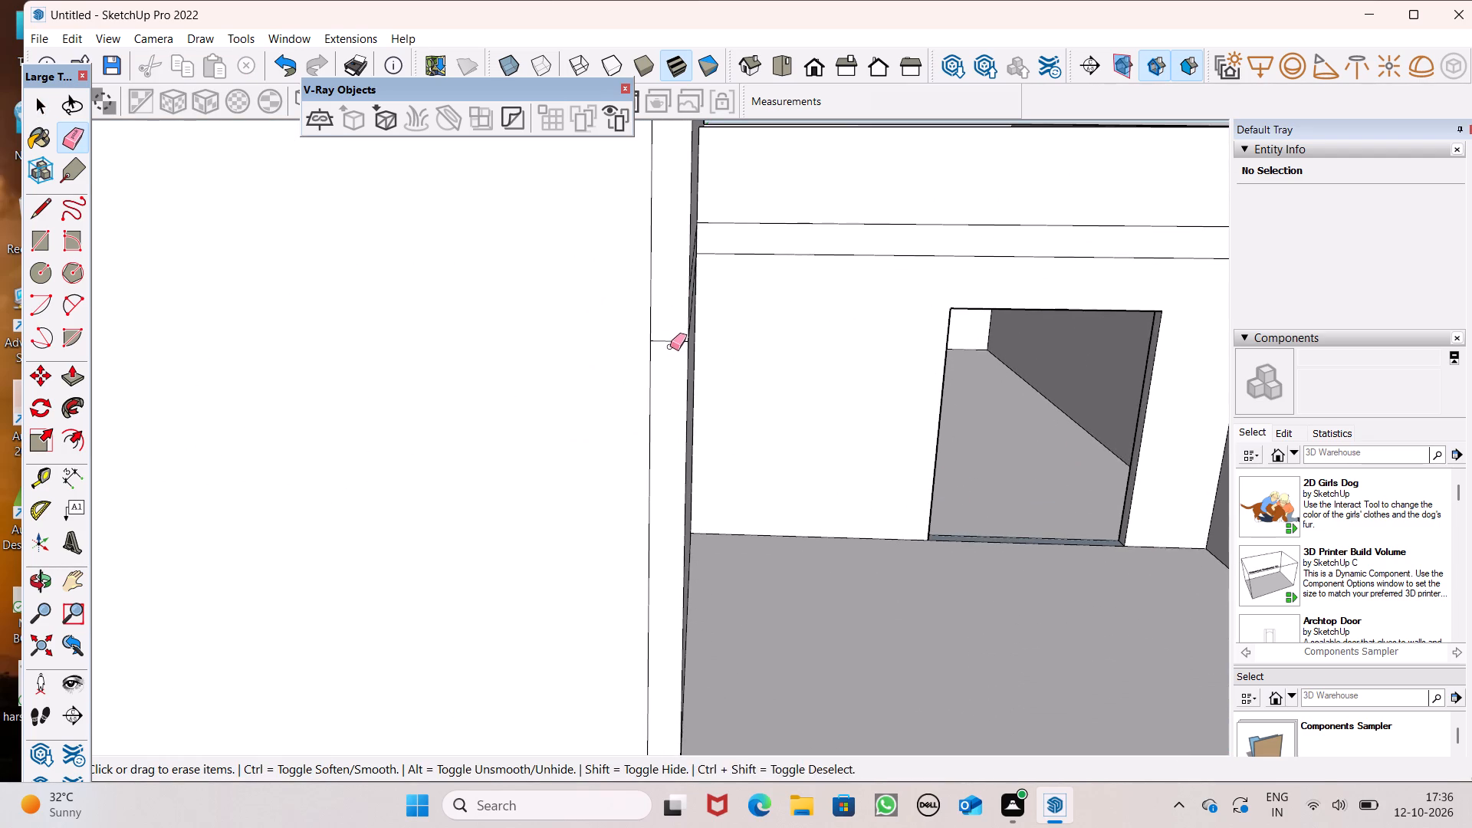
drag(670, 347, 669, 350)
Erase the two short lower band edges on the front corner strip at the tall block's outer side.
scroll(761, 261, down, 9)
scroll(724, 595, up, 6)
scroll(732, 370, down, 5)
scroll(269, 366, up, 5)
scroll(433, 443, up, 4)
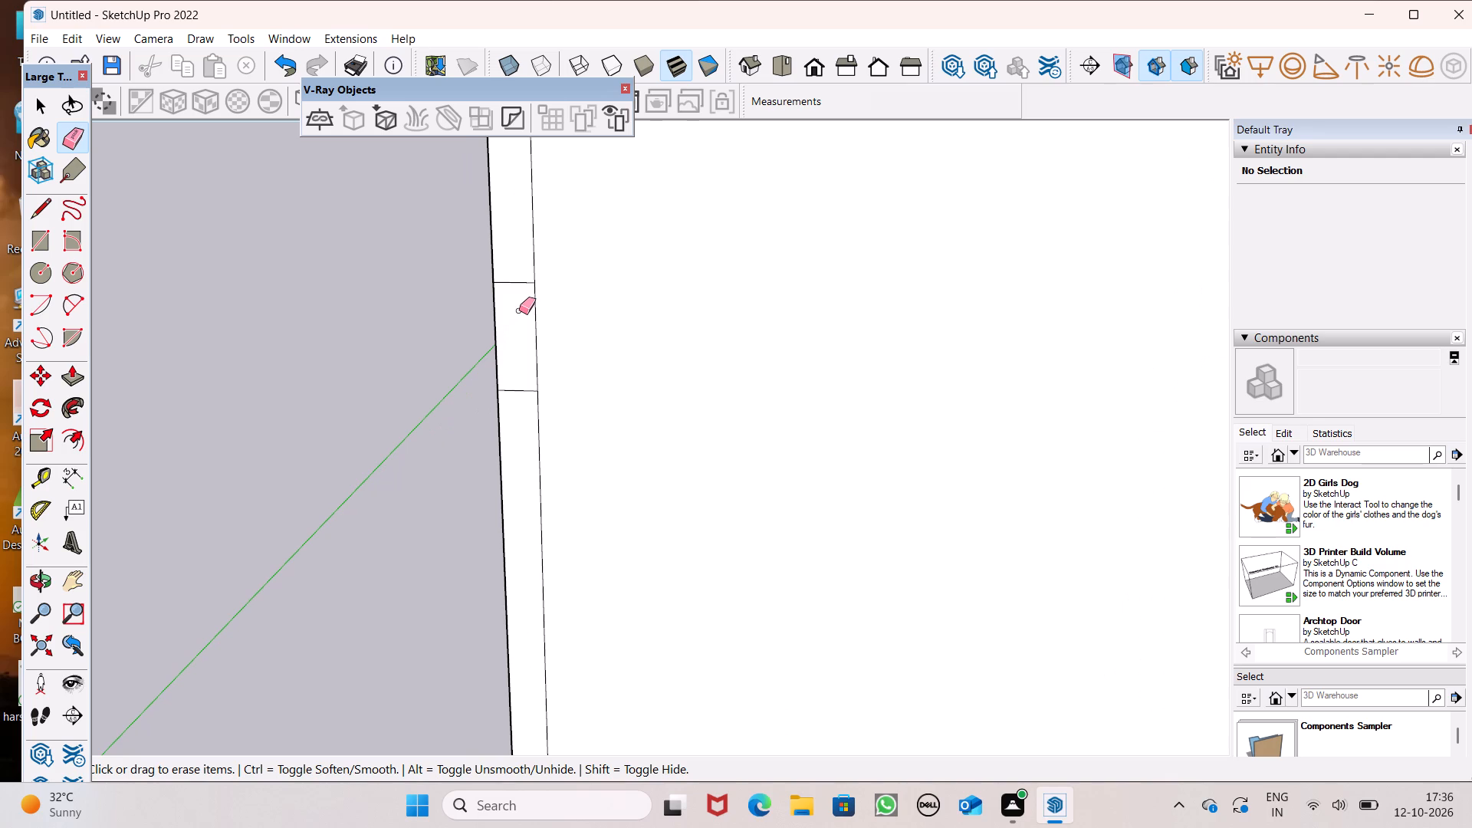
click(517, 285)
drag(509, 274, 509, 281)
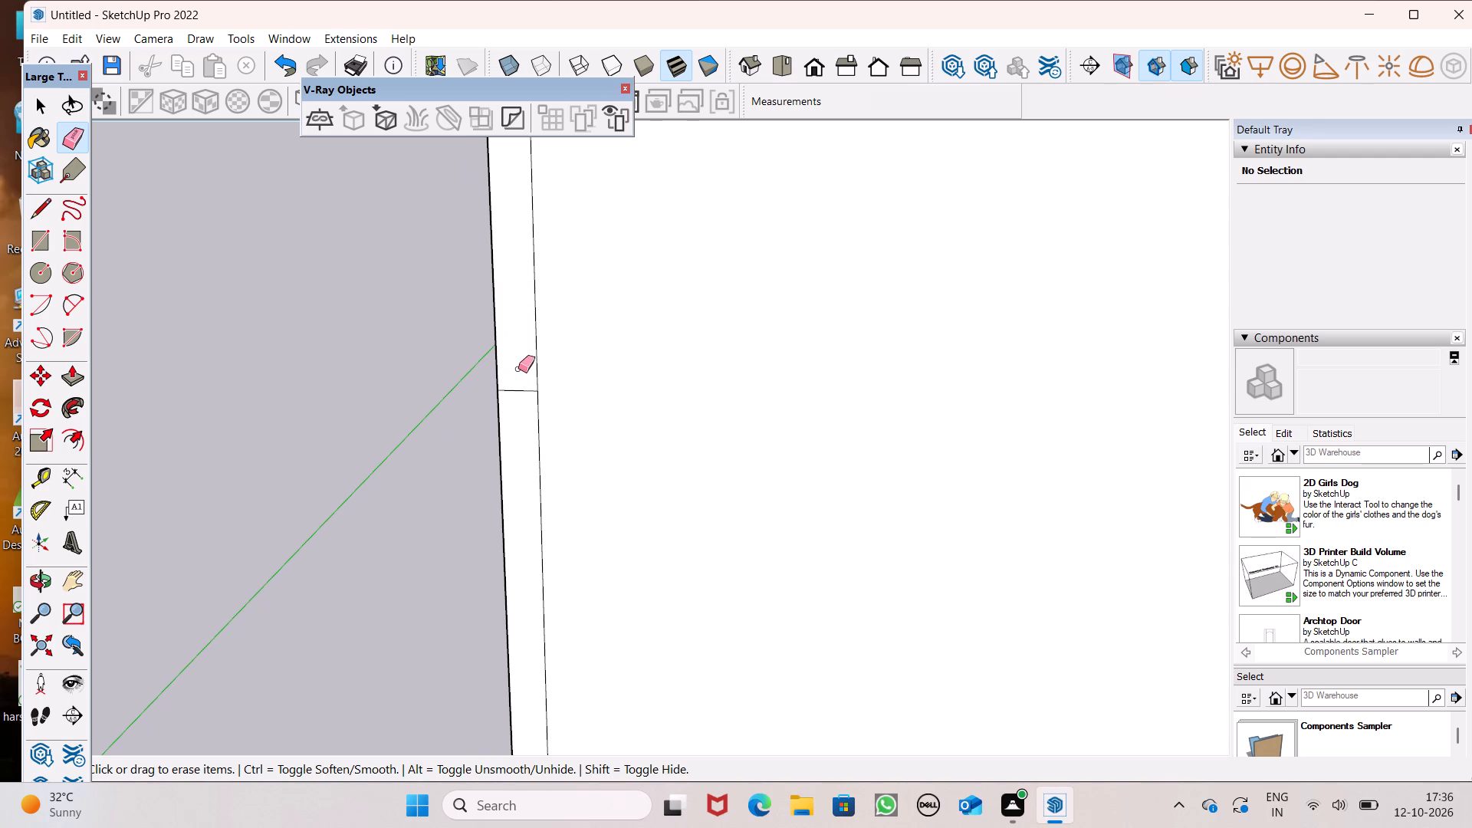
click(521, 386)
Erase the two short upper band edges on the front corner strip at the tall block's outer side.
scroll(659, 340, down, 7)
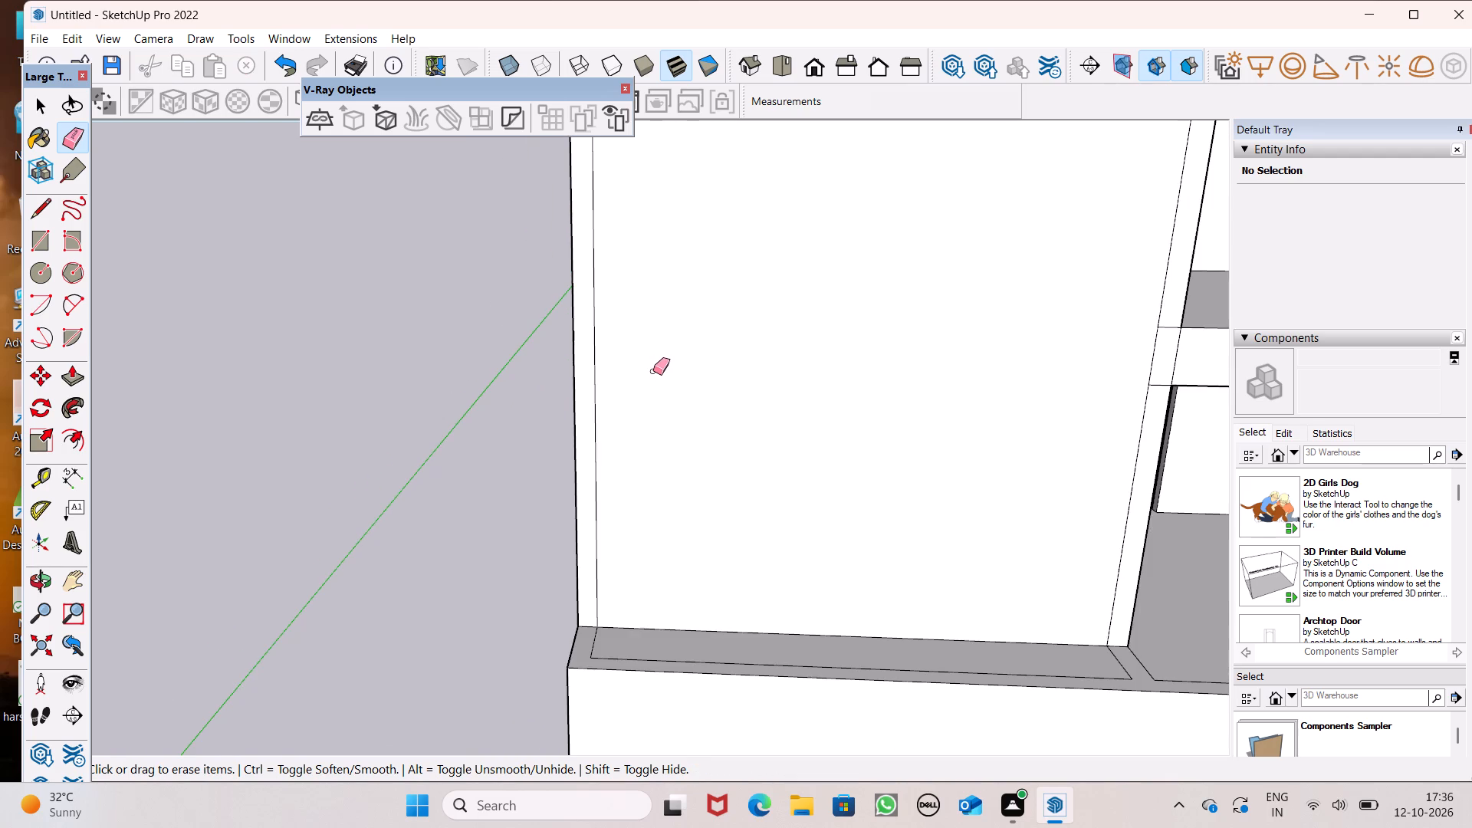
scroll(651, 373, down, 8)
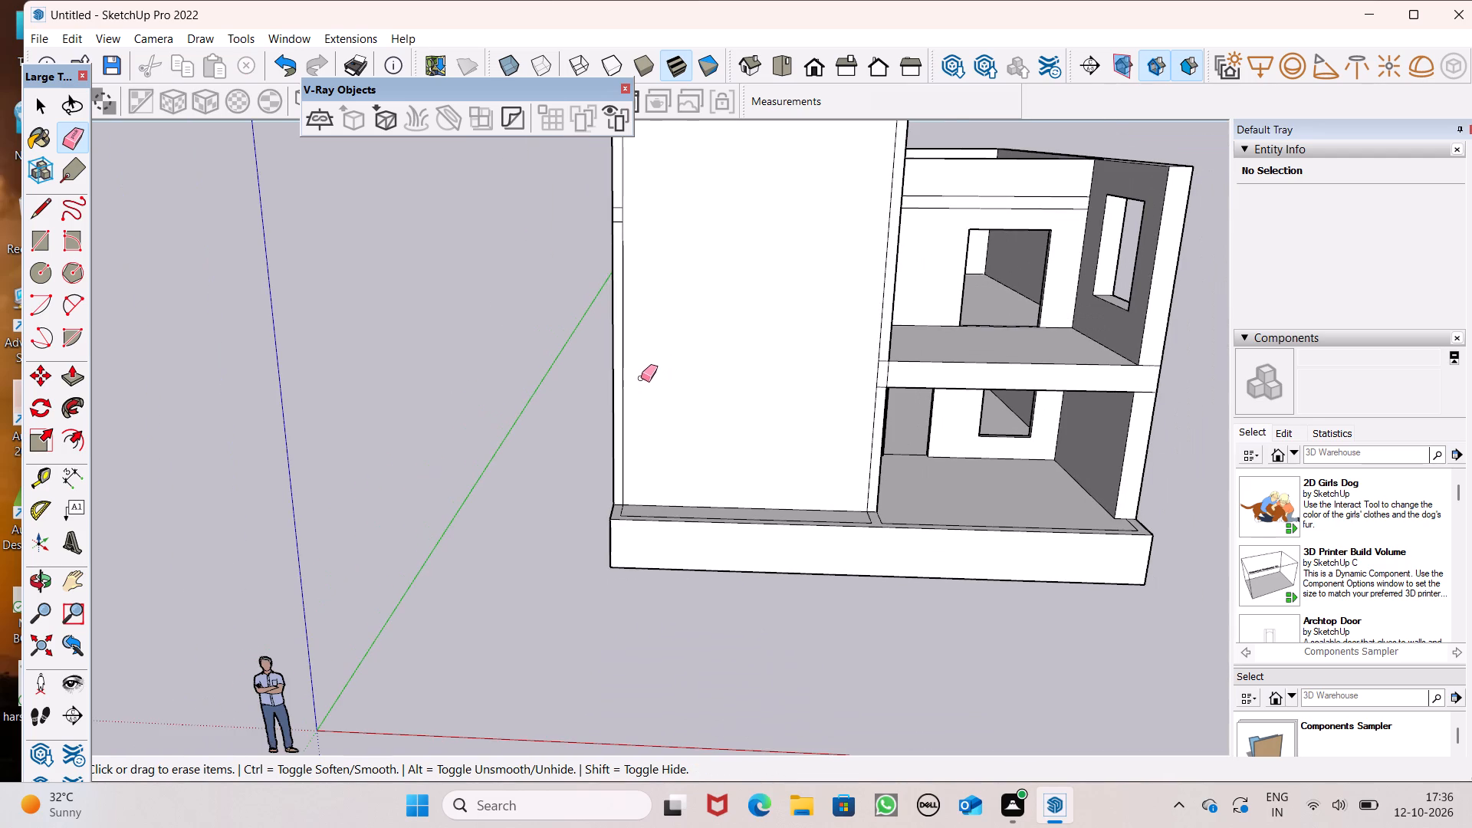
scroll(636, 366, down, 2)
scroll(741, 310, down, 1)
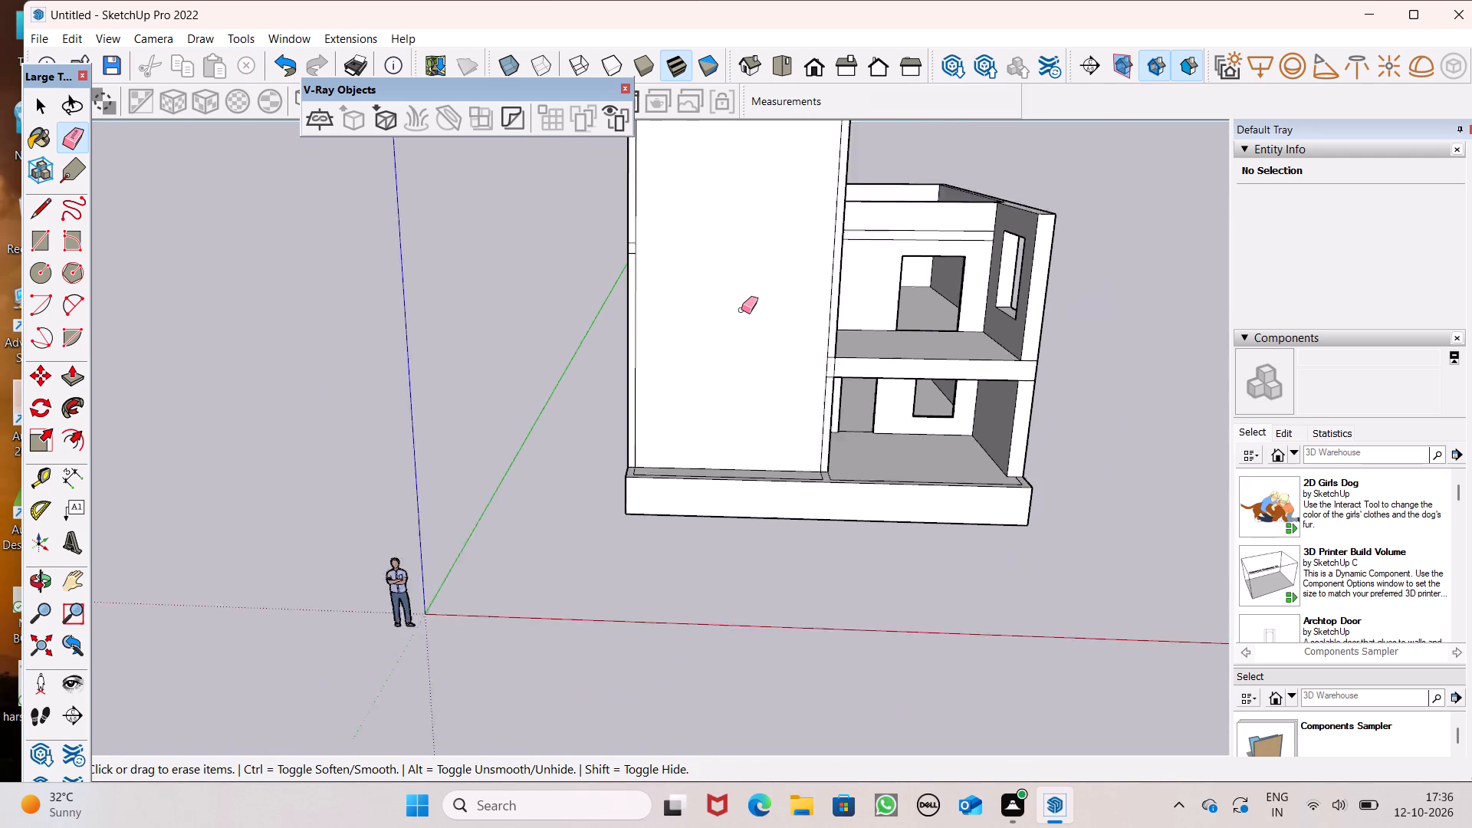
scroll(741, 310, down, 2)
scroll(721, 209, up, 6)
scroll(632, 284, up, 14)
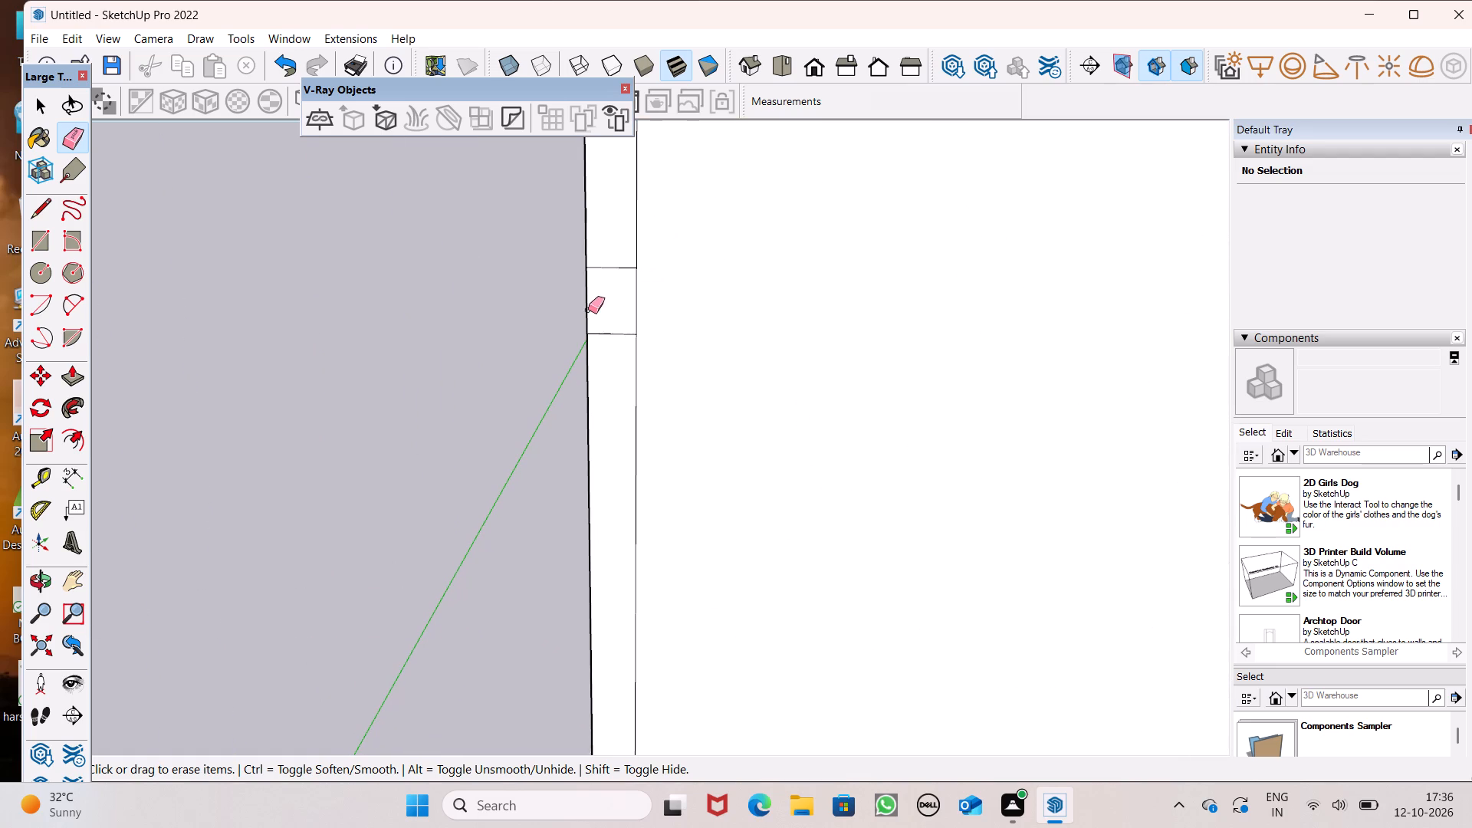
click(609, 271)
drag(613, 264, 606, 304)
drag(598, 327, 599, 344)
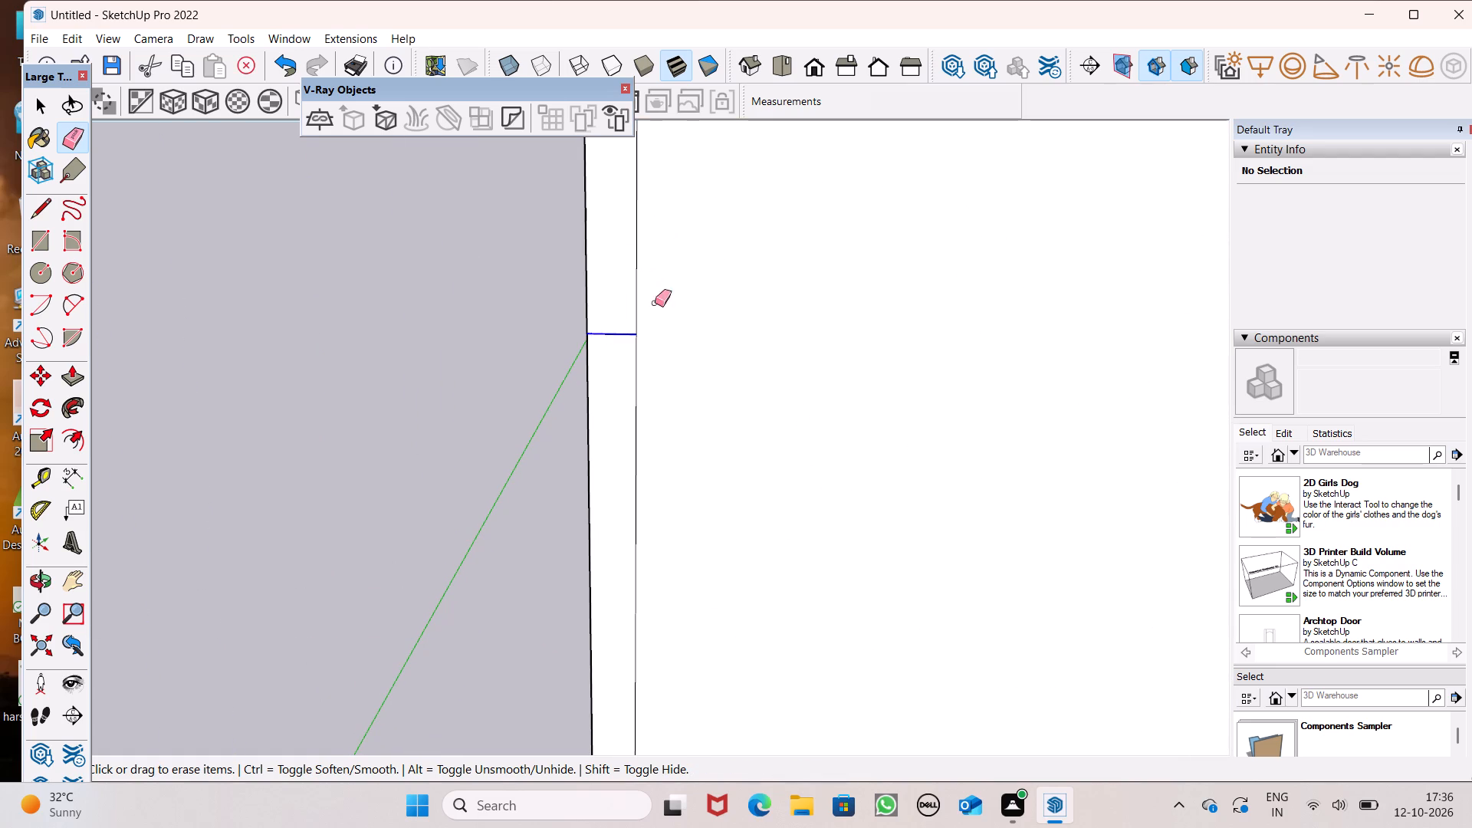
scroll(739, 274, down, 5)
scroll(878, 468, down, 1)
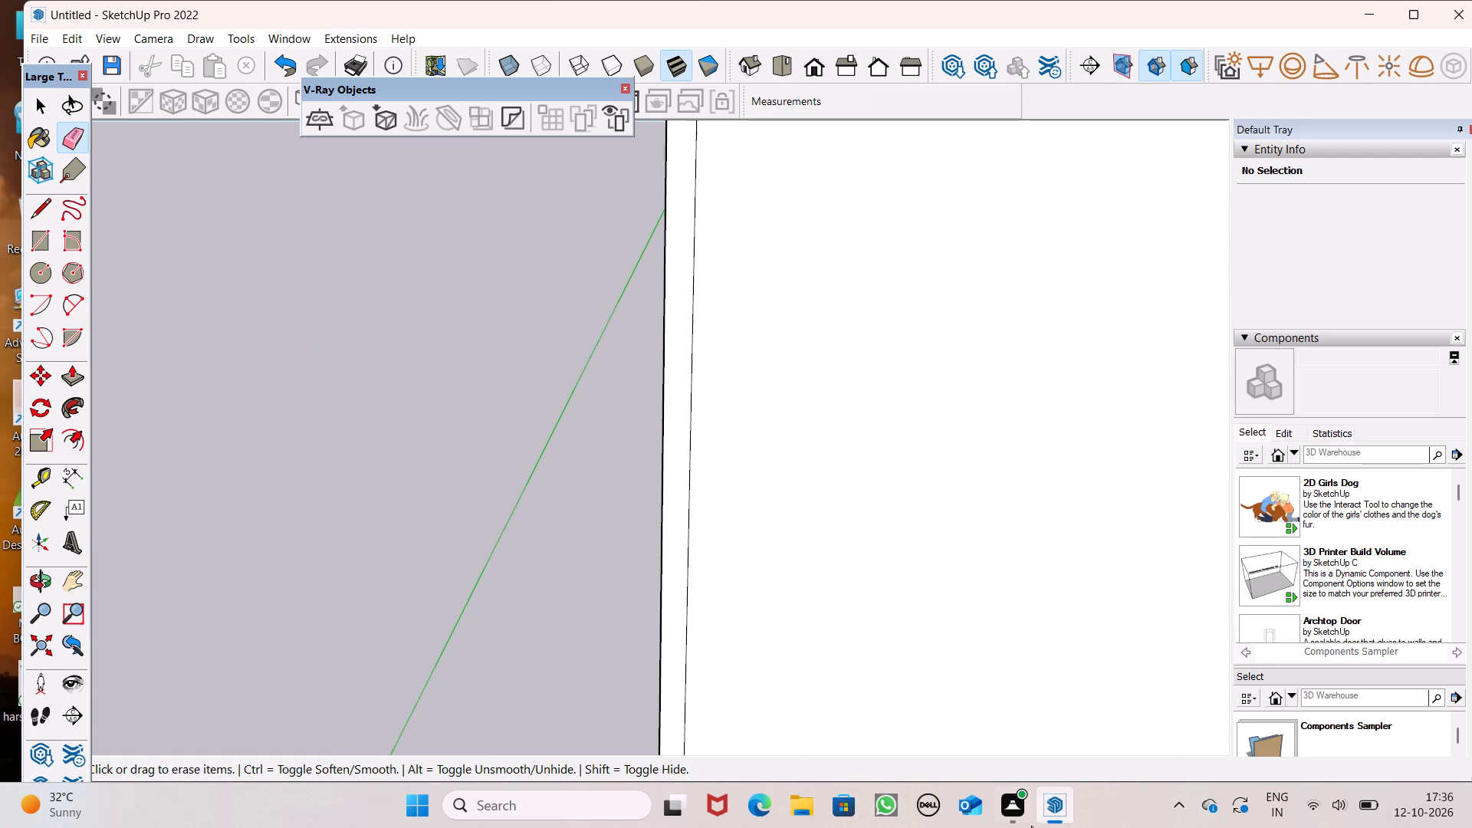
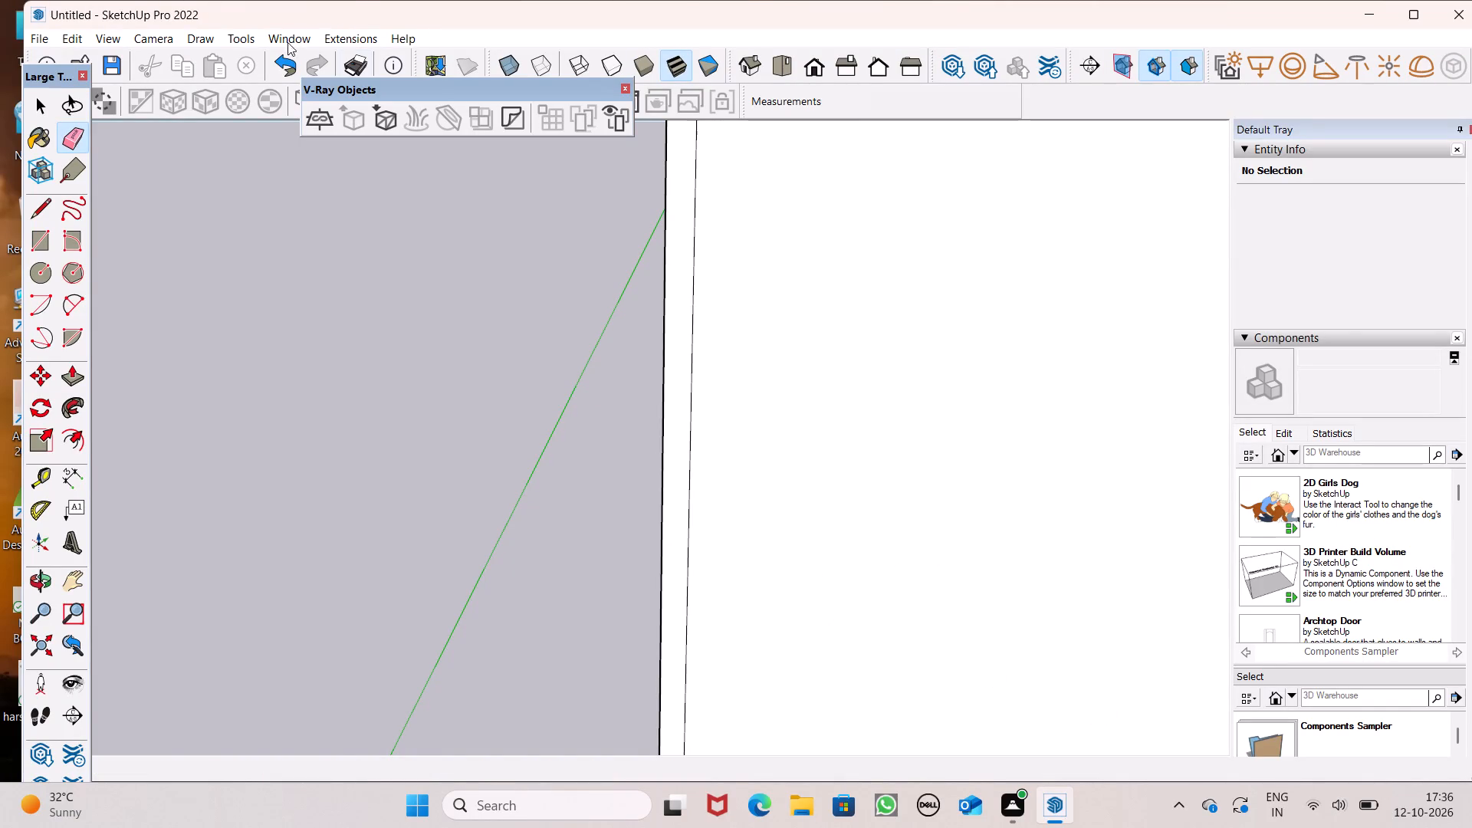
Examine the building's front from several angles, checking the tall block's cleaned face and the open front rooms beside it.
scroll(624, 153, down, 1)
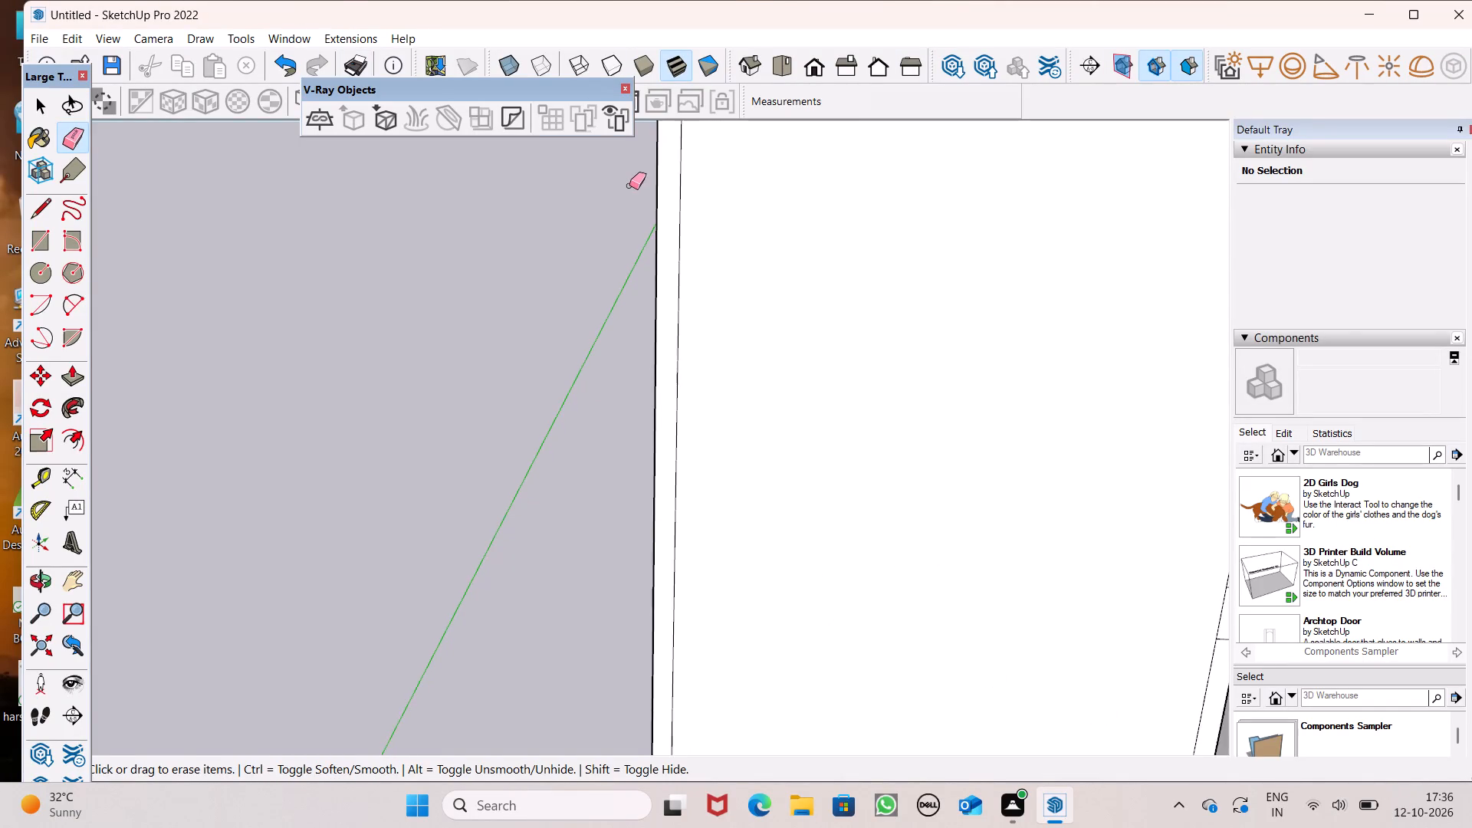
scroll(655, 225, down, 9)
scroll(695, 272, down, 5)
scroll(754, 275, up, 1)
scroll(758, 280, down, 2)
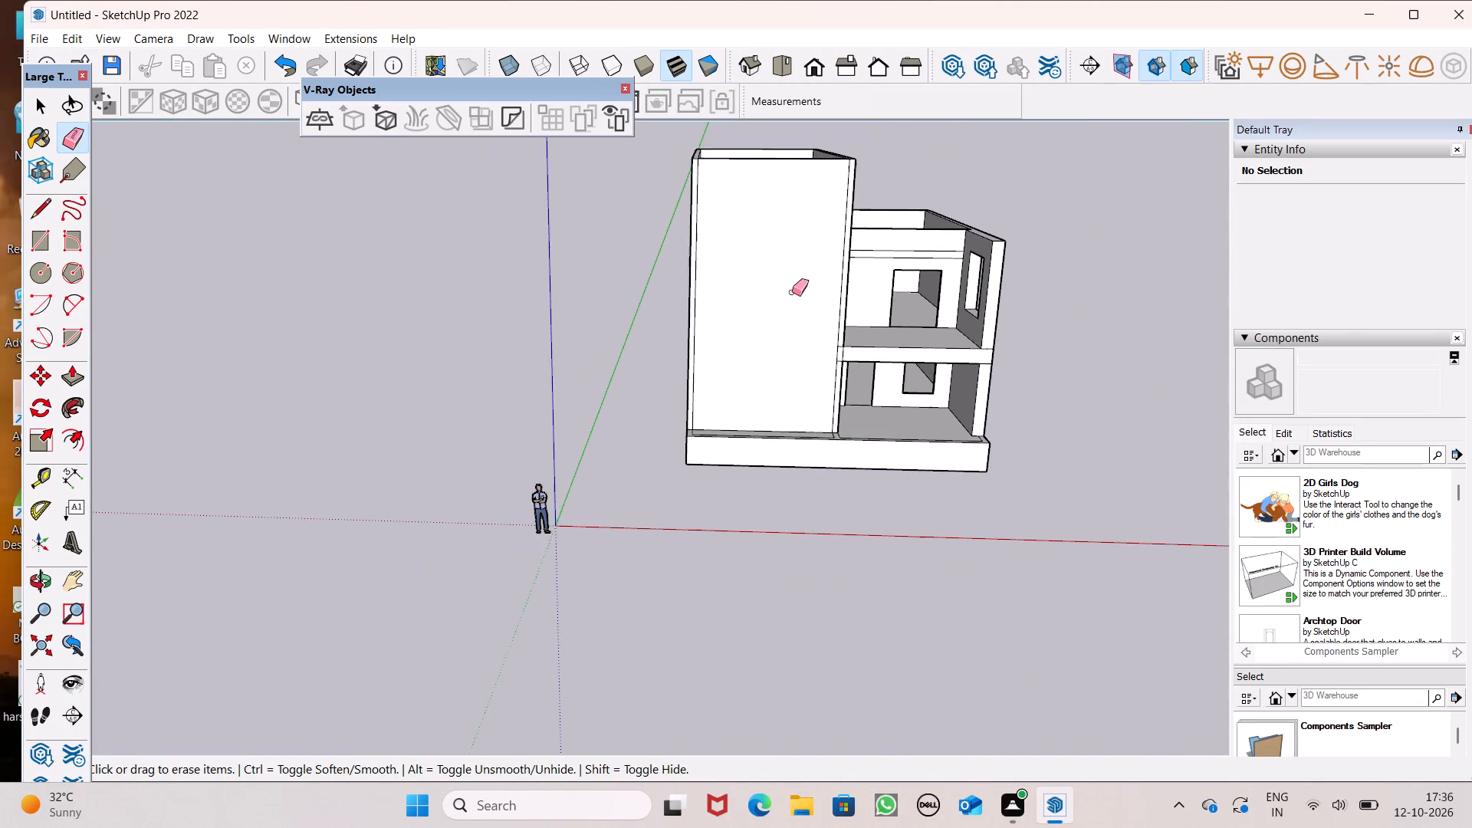
middle_drag(799, 319, 830, 307)
scroll(921, 303, up, 6)
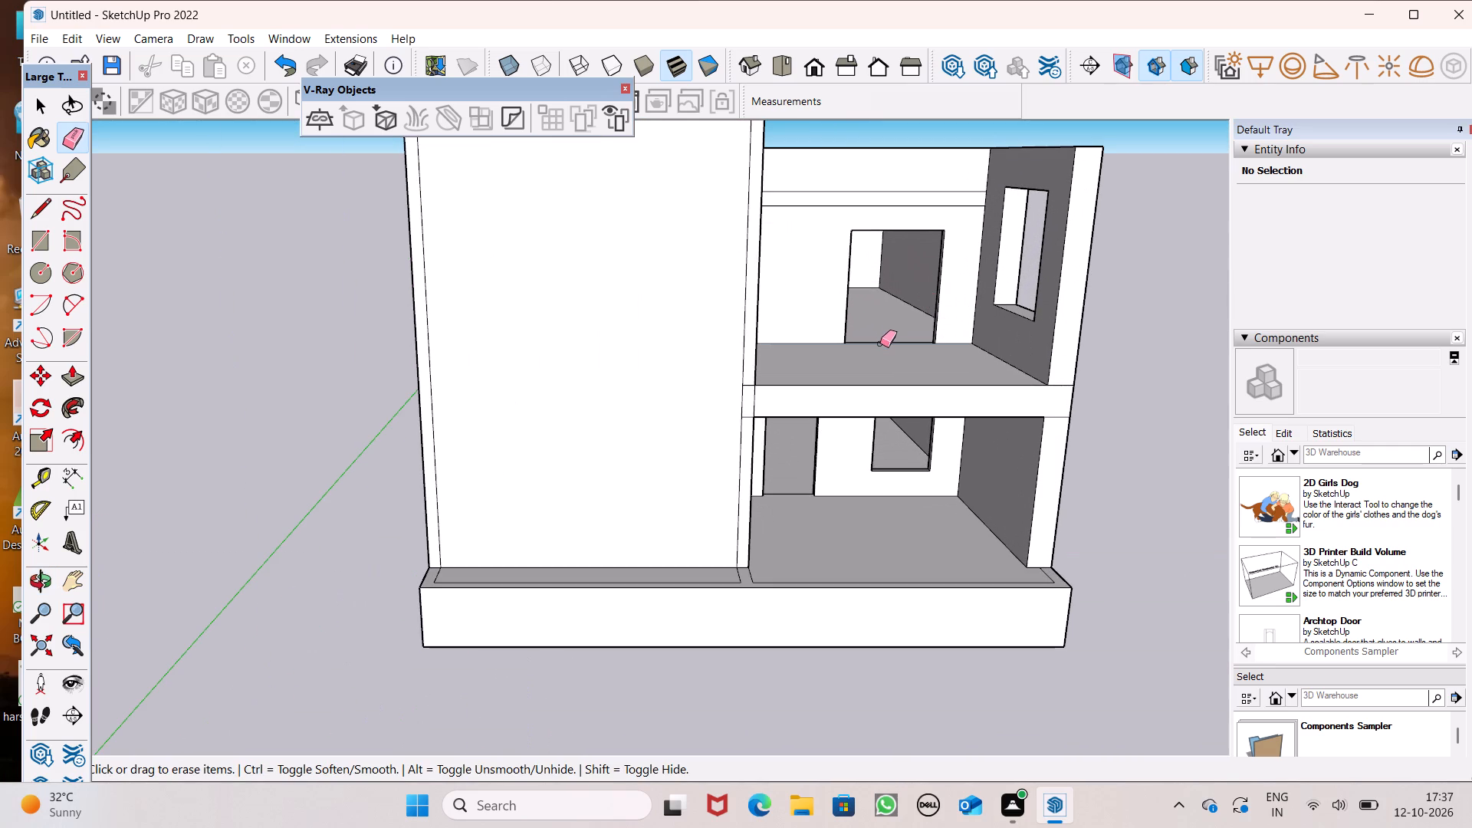
scroll(807, 355, down, 4)
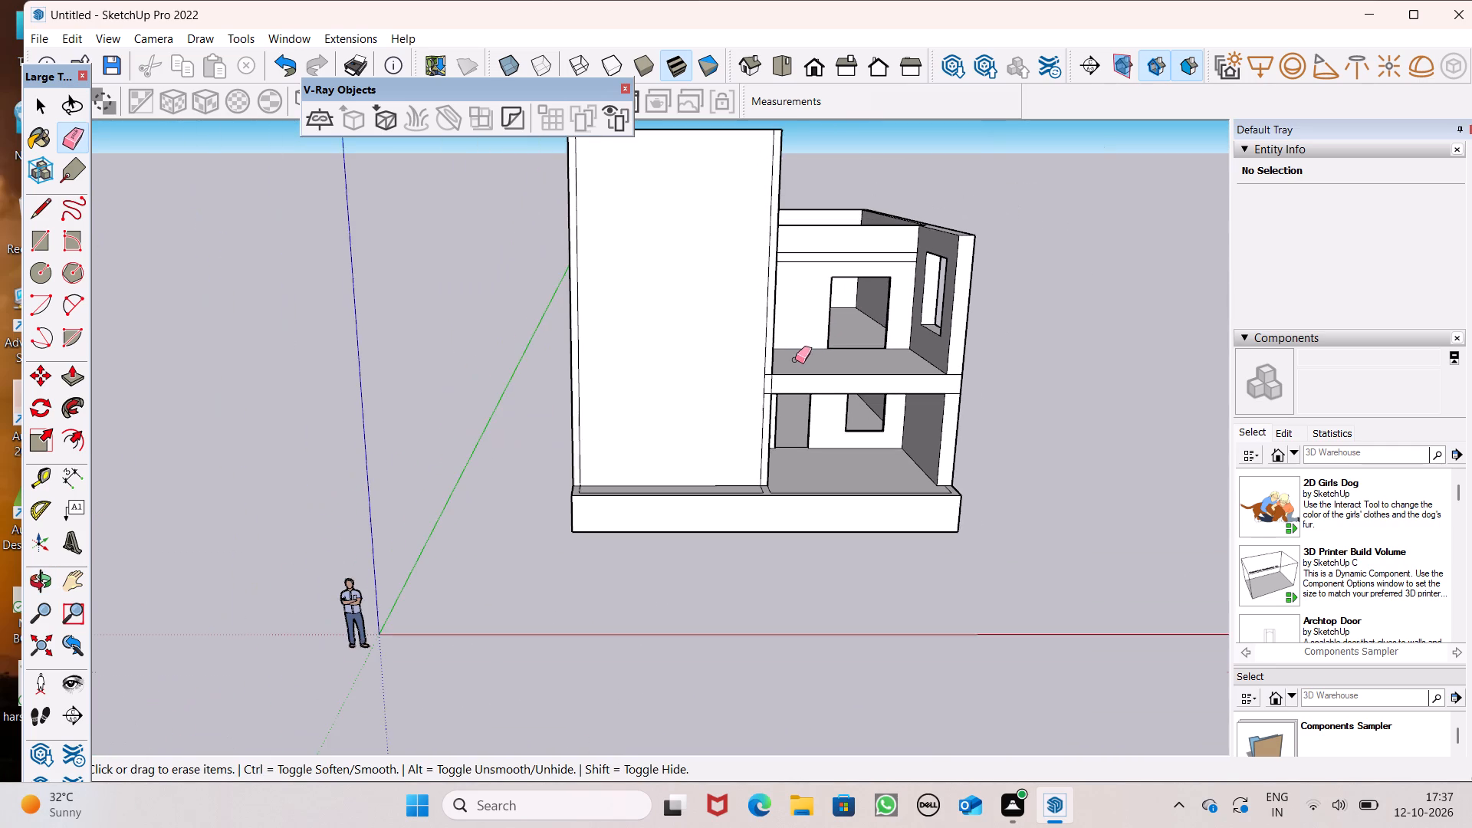
scroll(795, 360, down, 1)
scroll(889, 446, up, 4)
scroll(876, 449, down, 3)
middle_drag(886, 465, 927, 466)
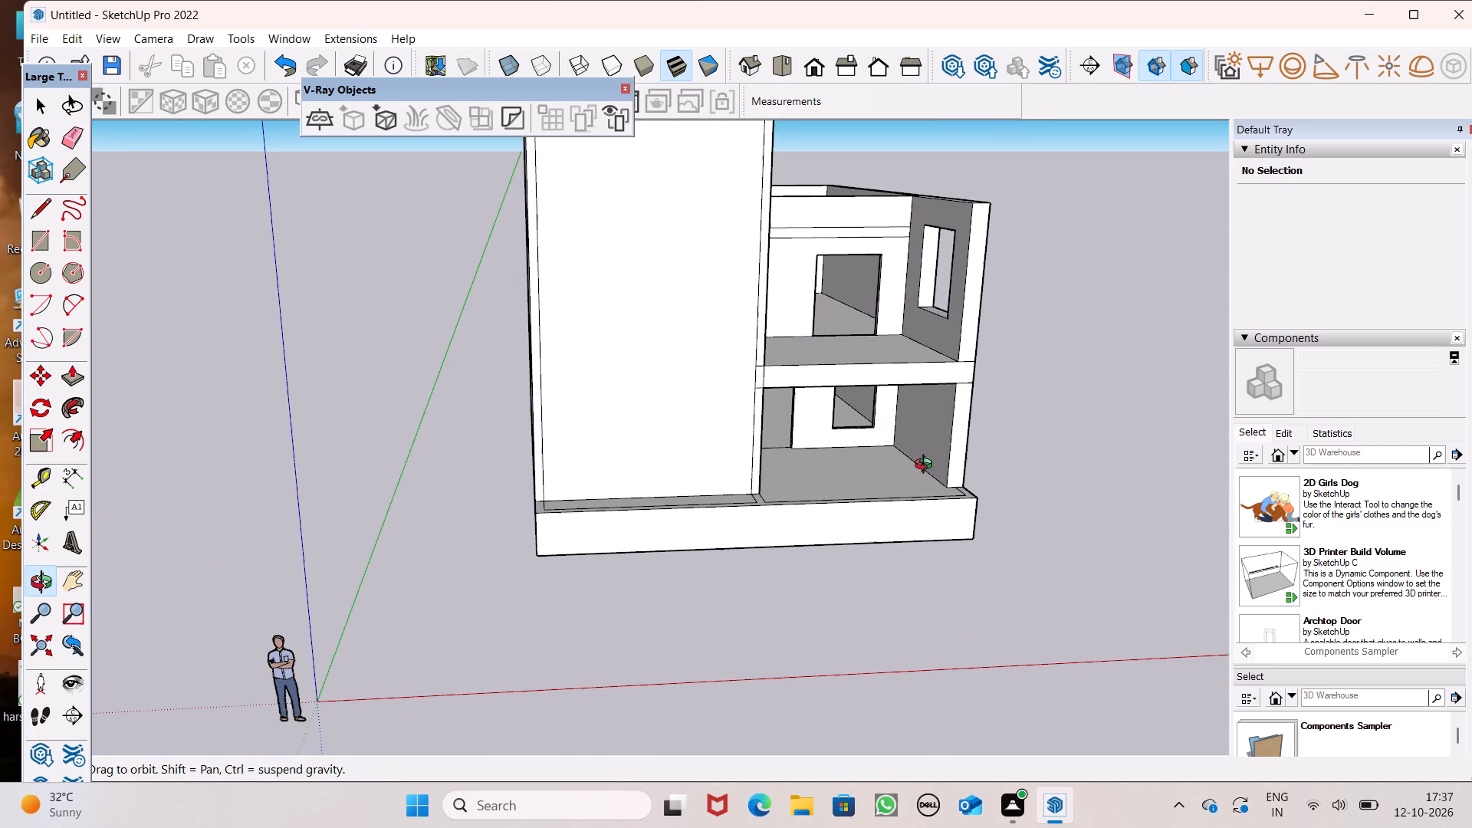
middle_drag(927, 466, 927, 464)
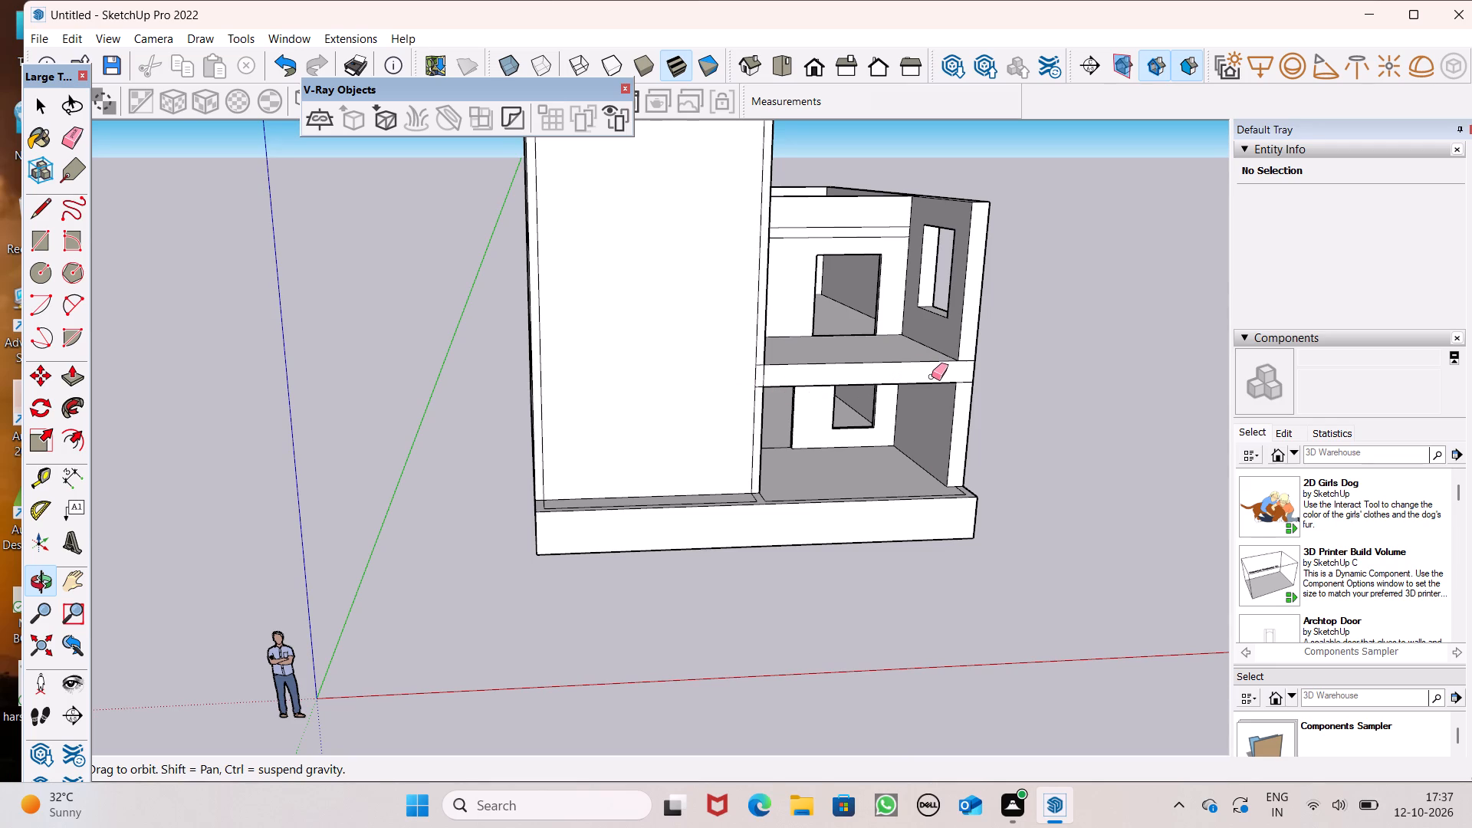
middle_drag(866, 389, 696, 442)
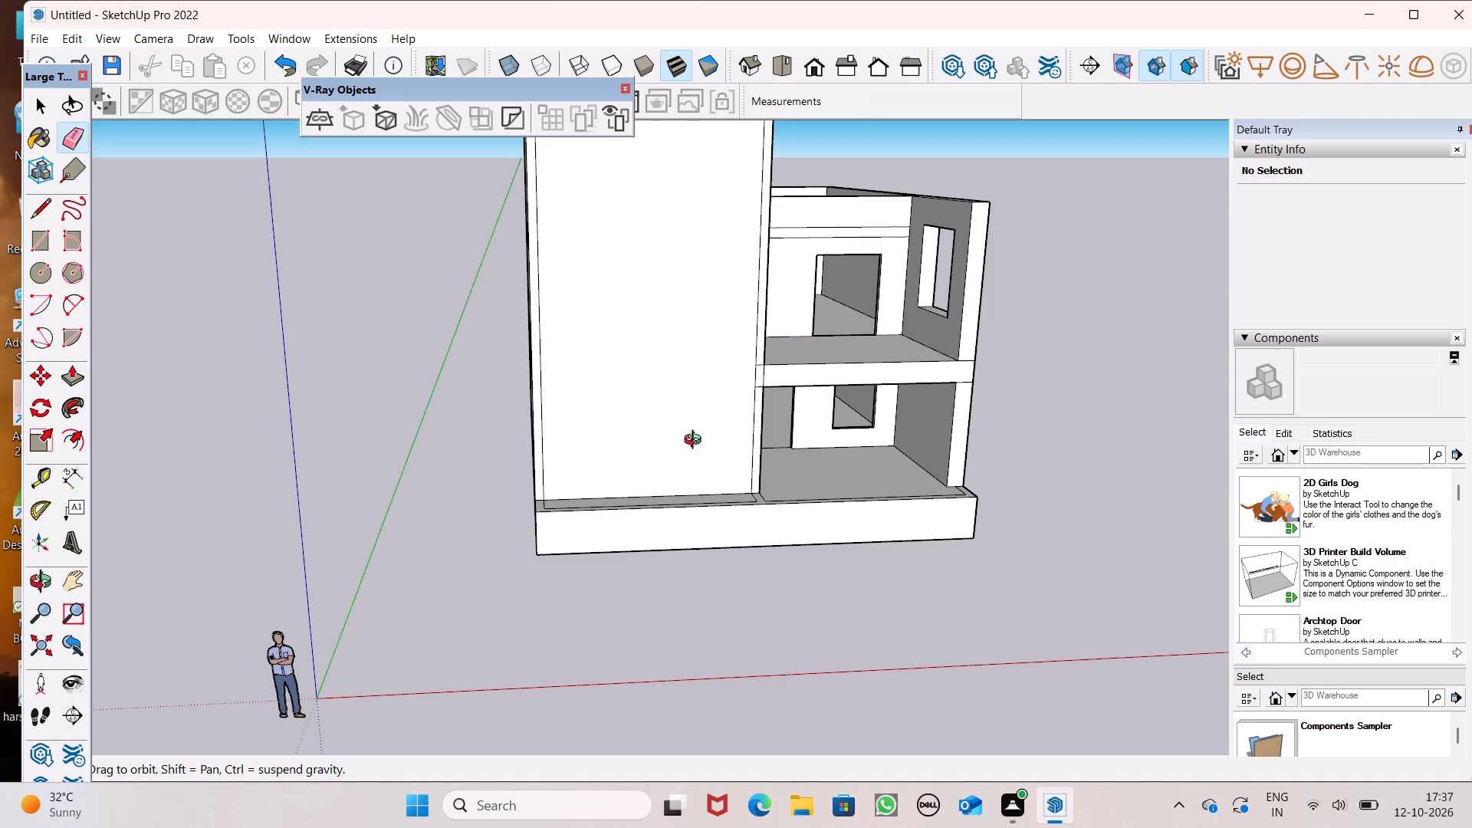
middle_drag(696, 442, 568, 472)
scroll(672, 367, down, 4)
middle_drag(741, 386, 859, 302)
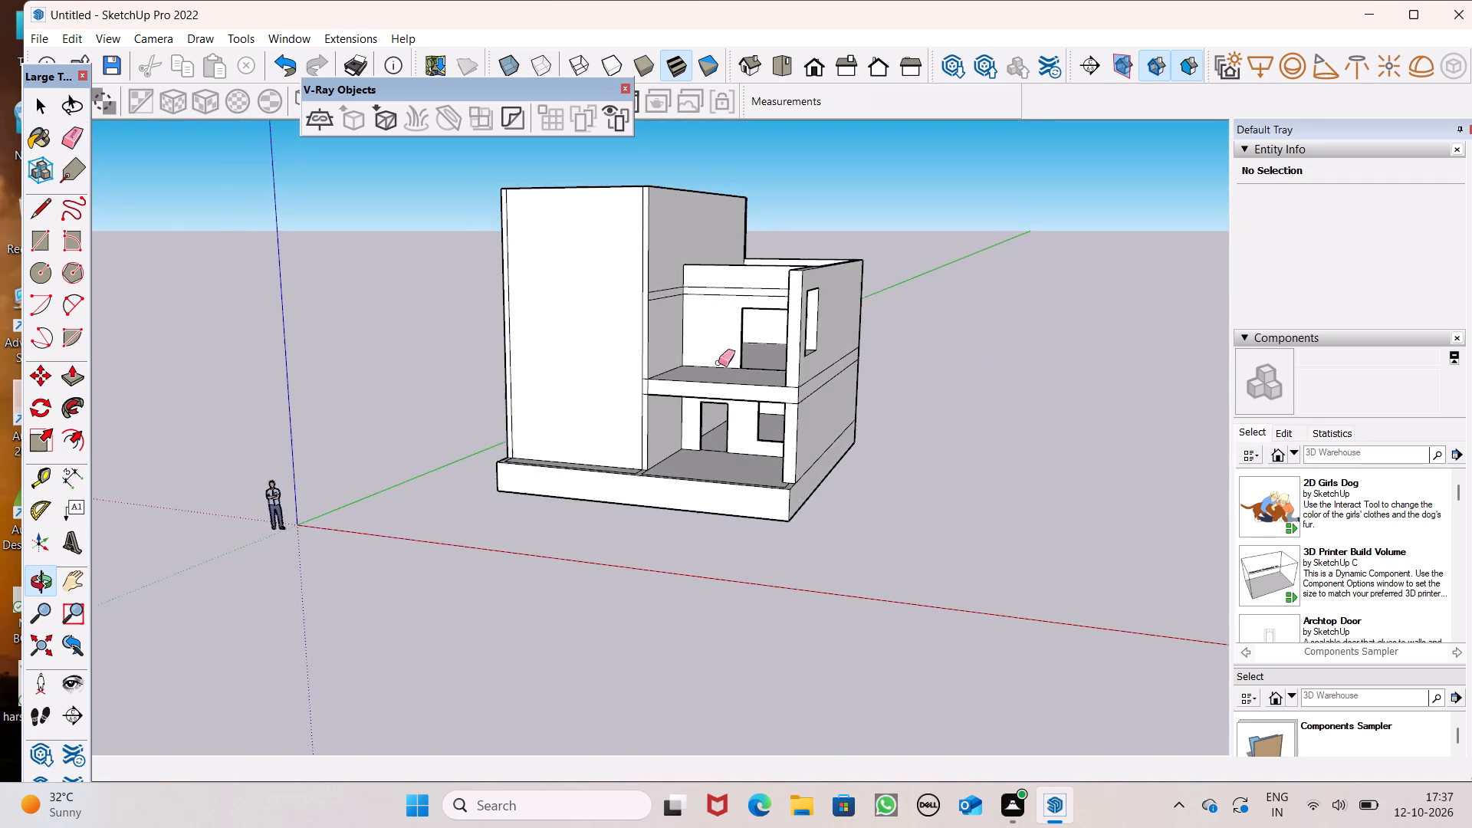
scroll(685, 379, up, 9)
middle_drag(625, 401, 647, 367)
scroll(623, 363, up, 8)
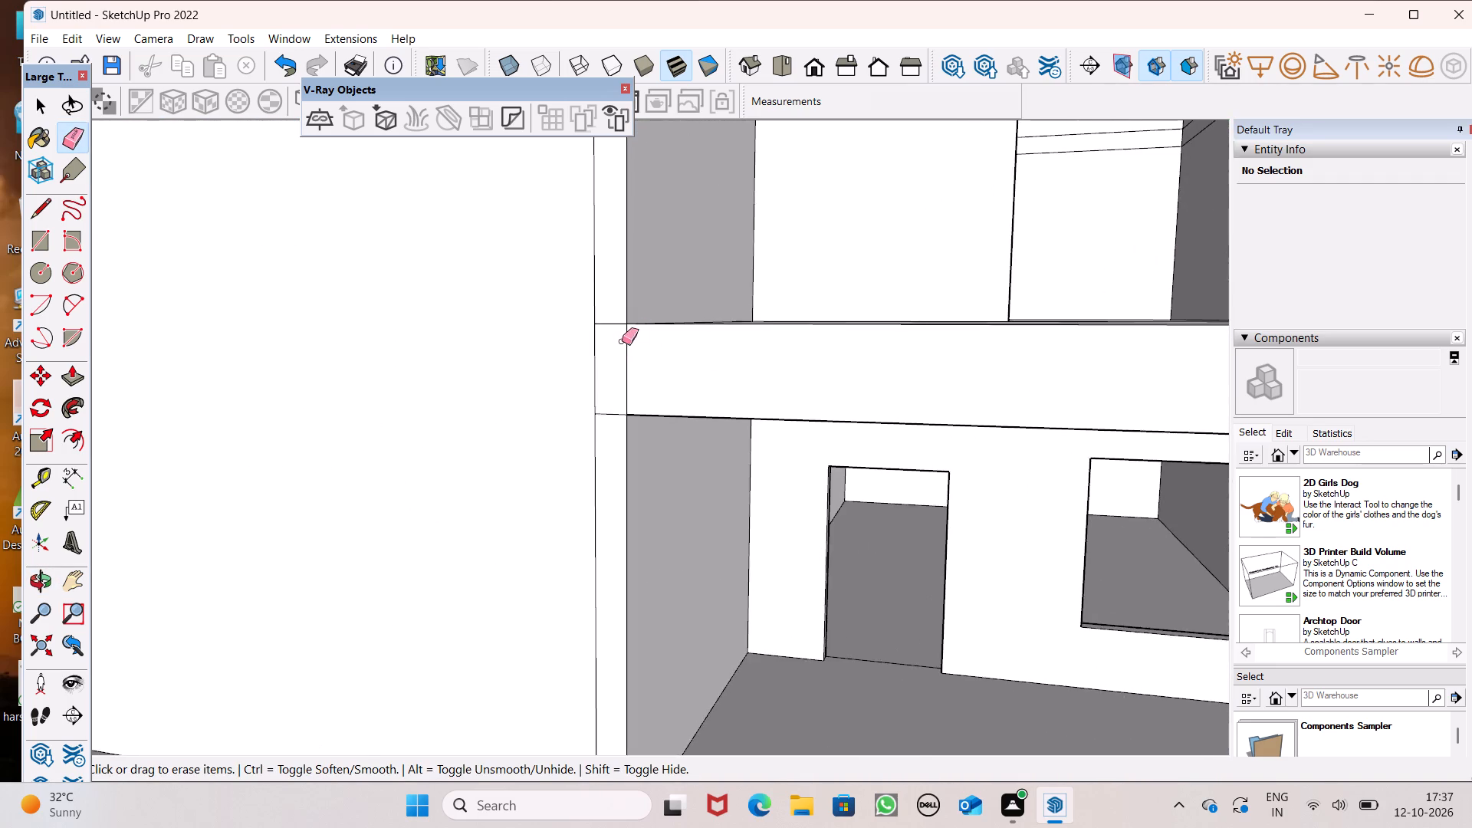
scroll(674, 341, down, 6)
middle_drag(698, 370, 791, 391)
scroll(800, 354, down, 10)
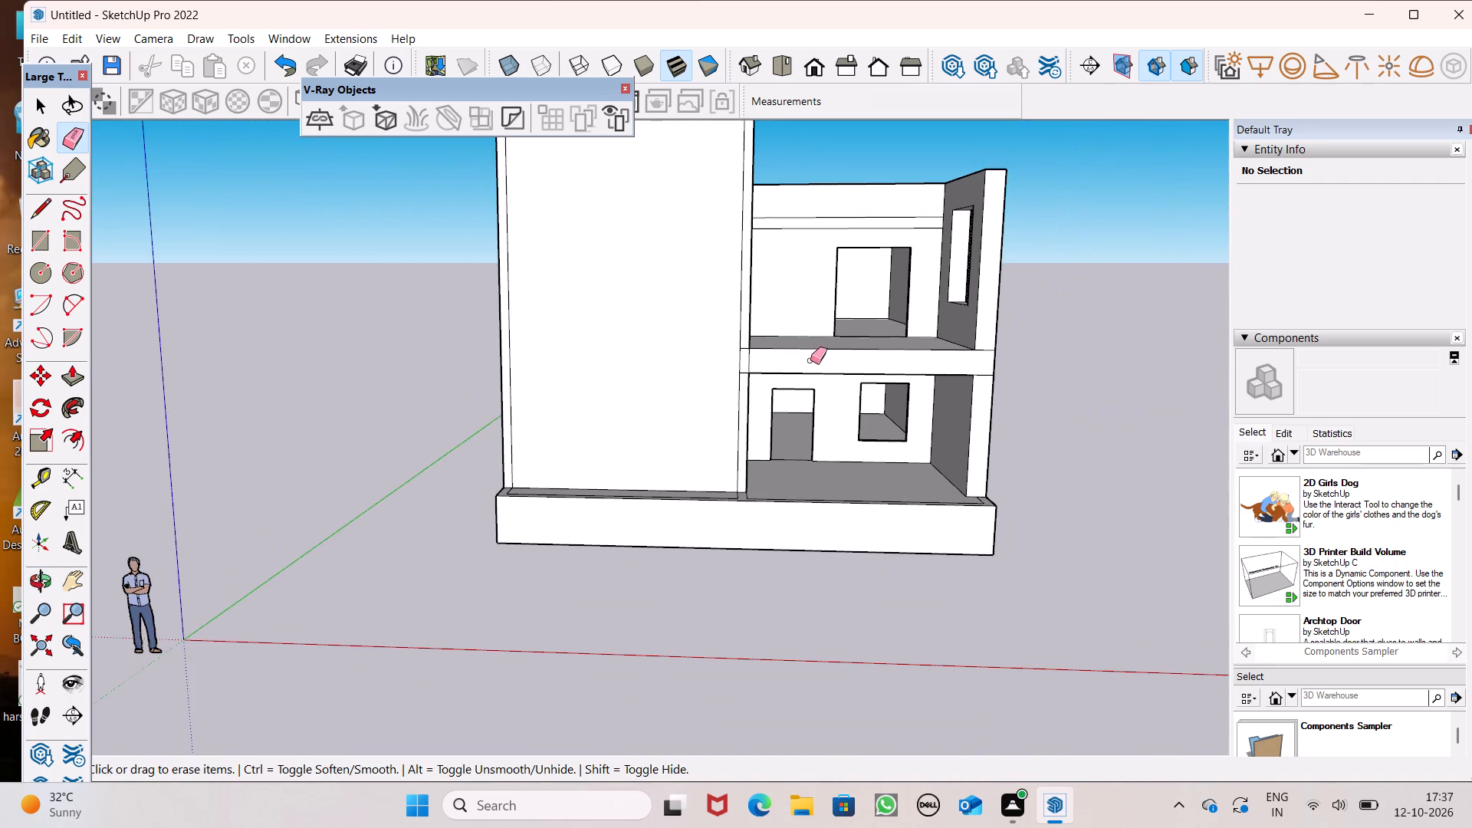
middle_drag(813, 374, 804, 410)
middle_click(804, 410)
scroll(819, 360, down, 8)
middle_drag(853, 357, 815, 360)
middle_drag(815, 358, 815, 339)
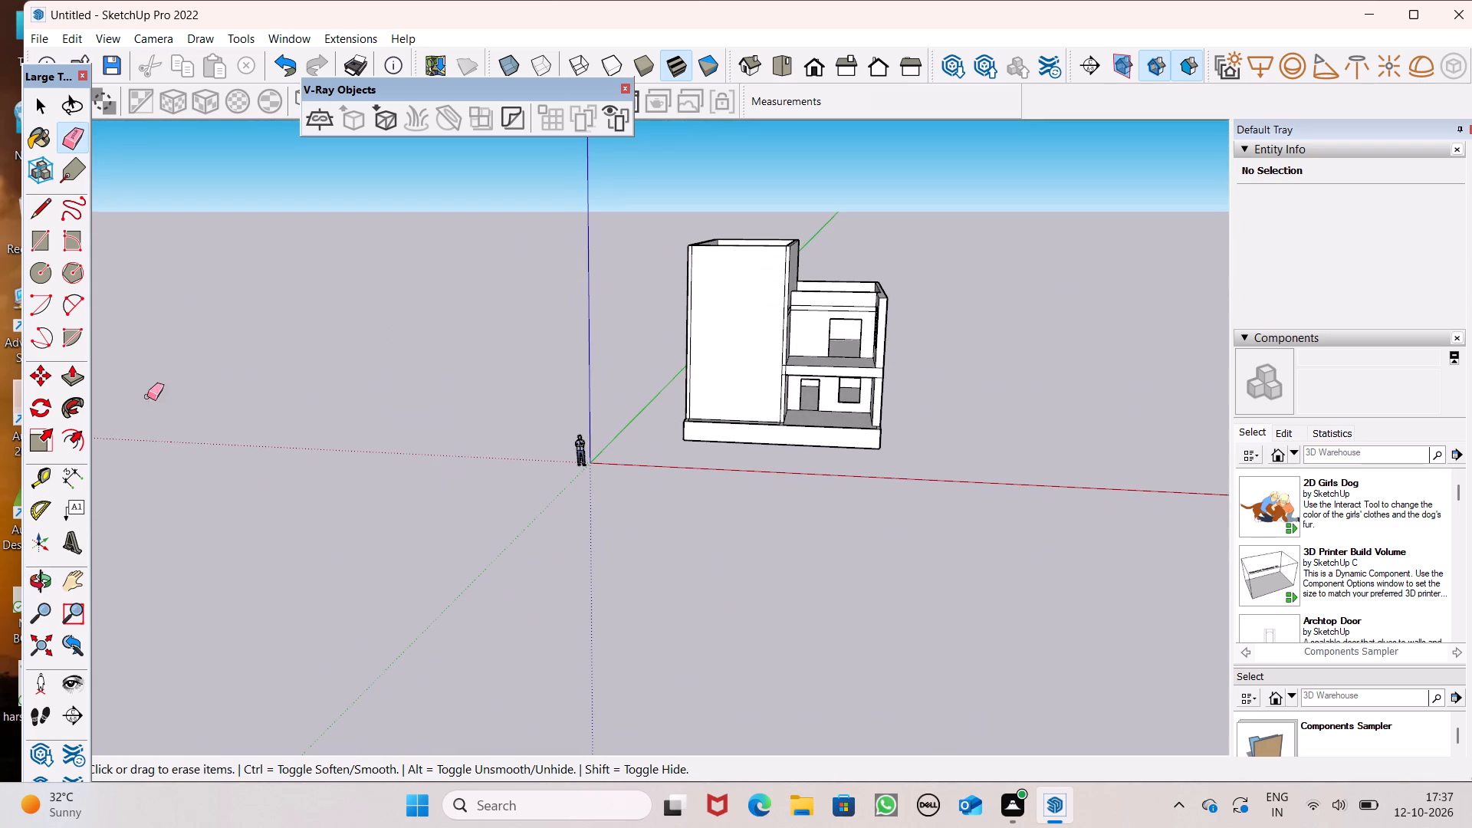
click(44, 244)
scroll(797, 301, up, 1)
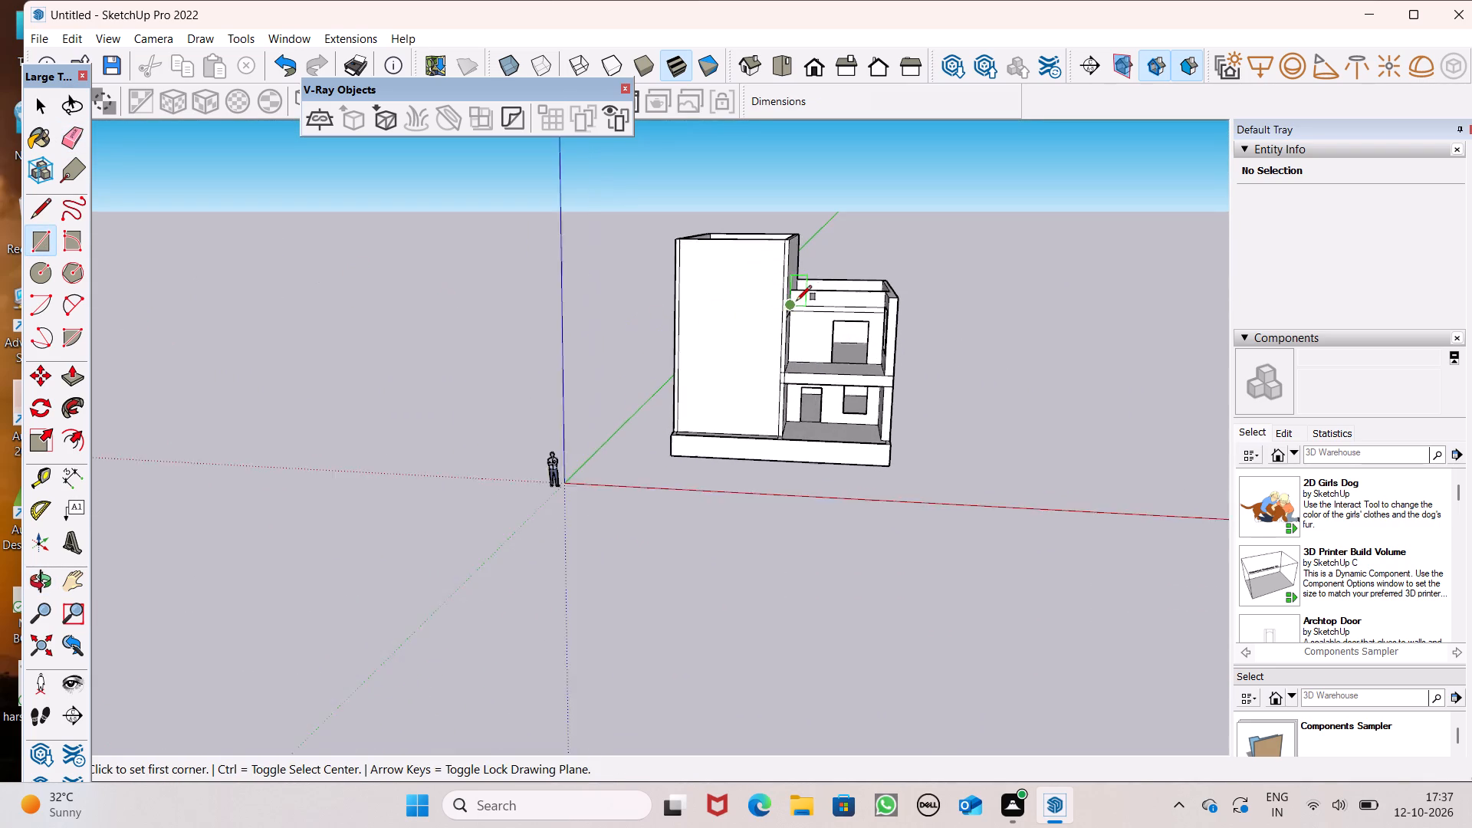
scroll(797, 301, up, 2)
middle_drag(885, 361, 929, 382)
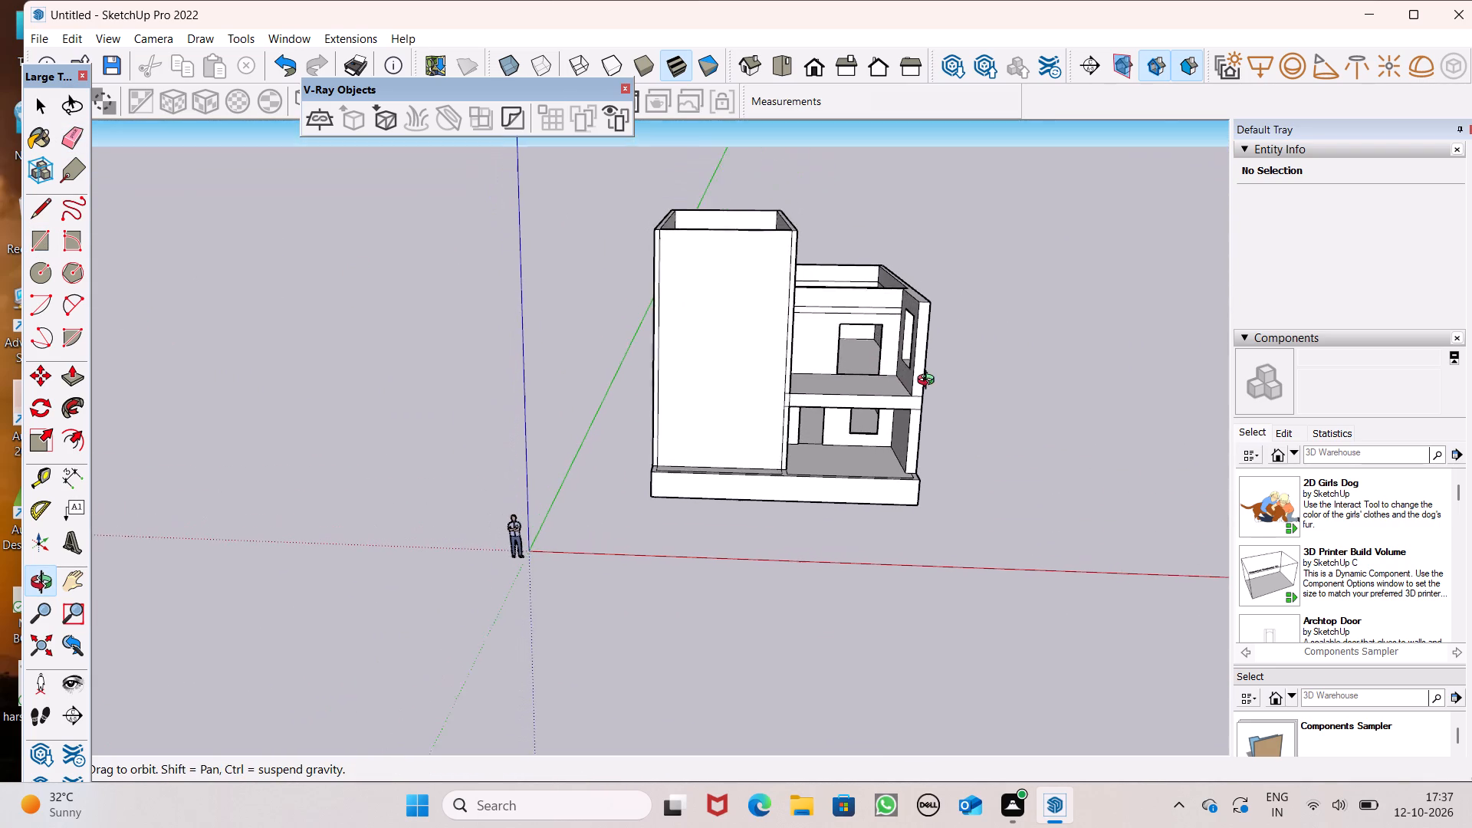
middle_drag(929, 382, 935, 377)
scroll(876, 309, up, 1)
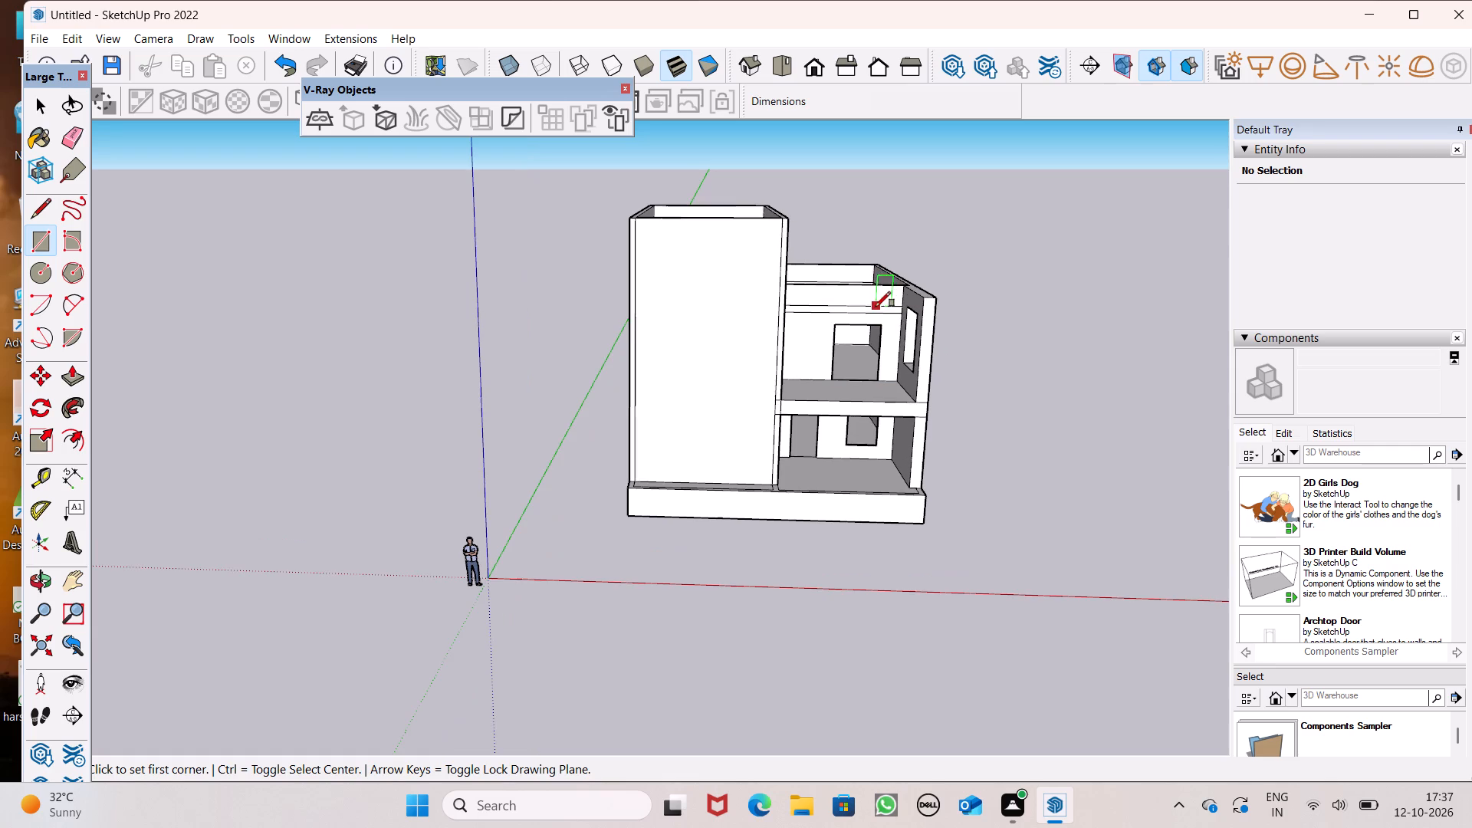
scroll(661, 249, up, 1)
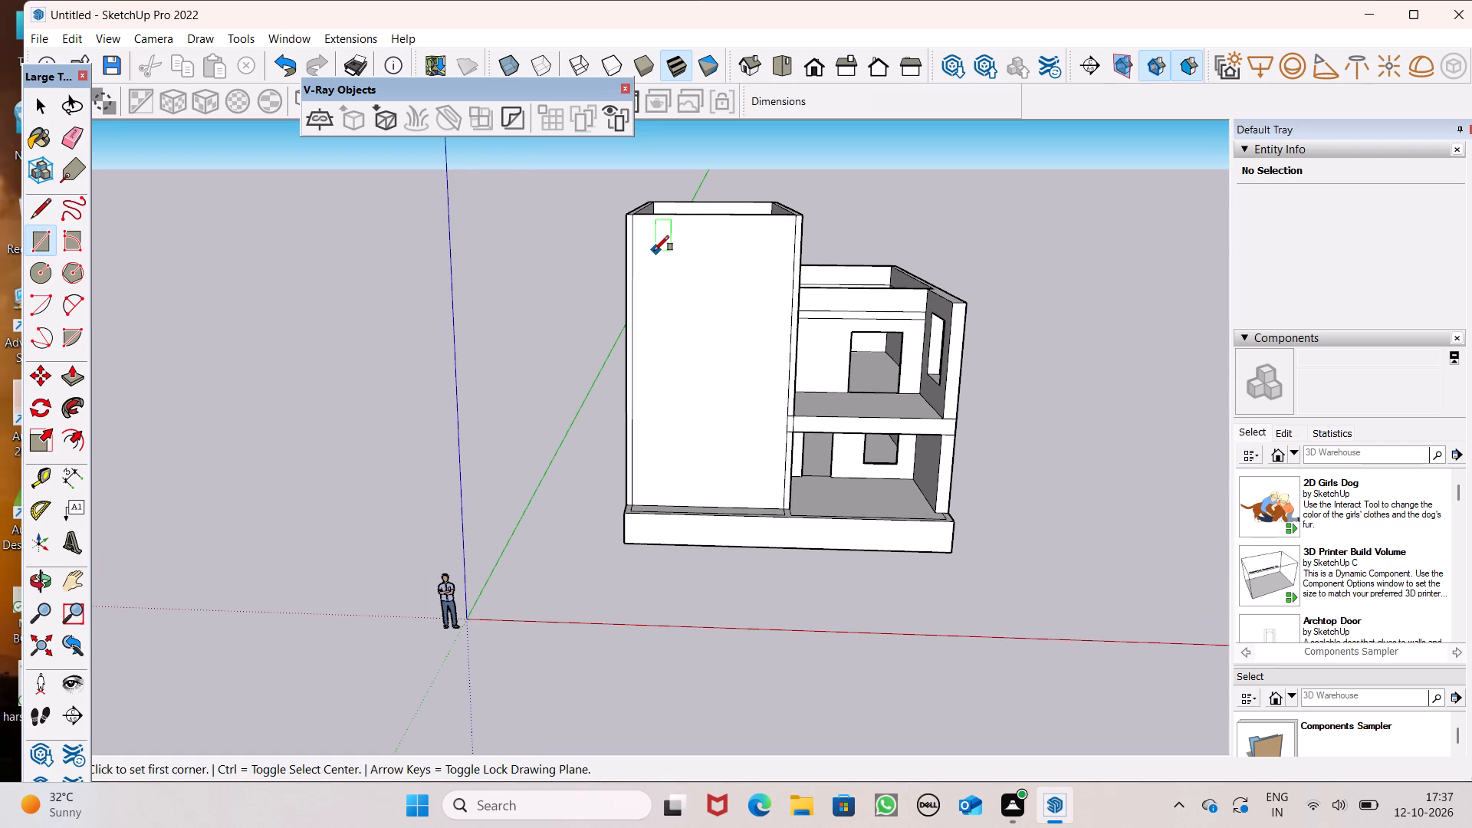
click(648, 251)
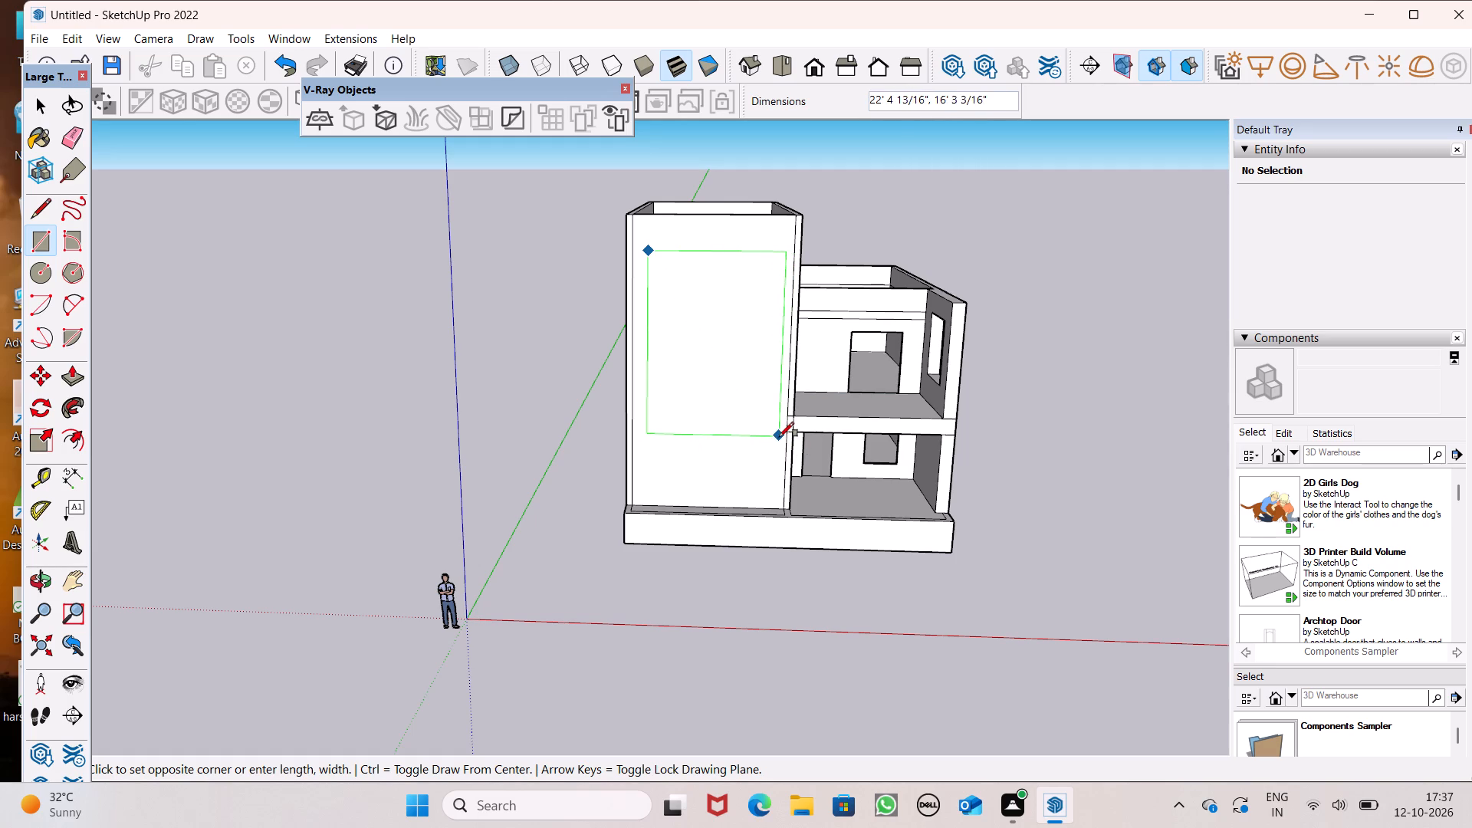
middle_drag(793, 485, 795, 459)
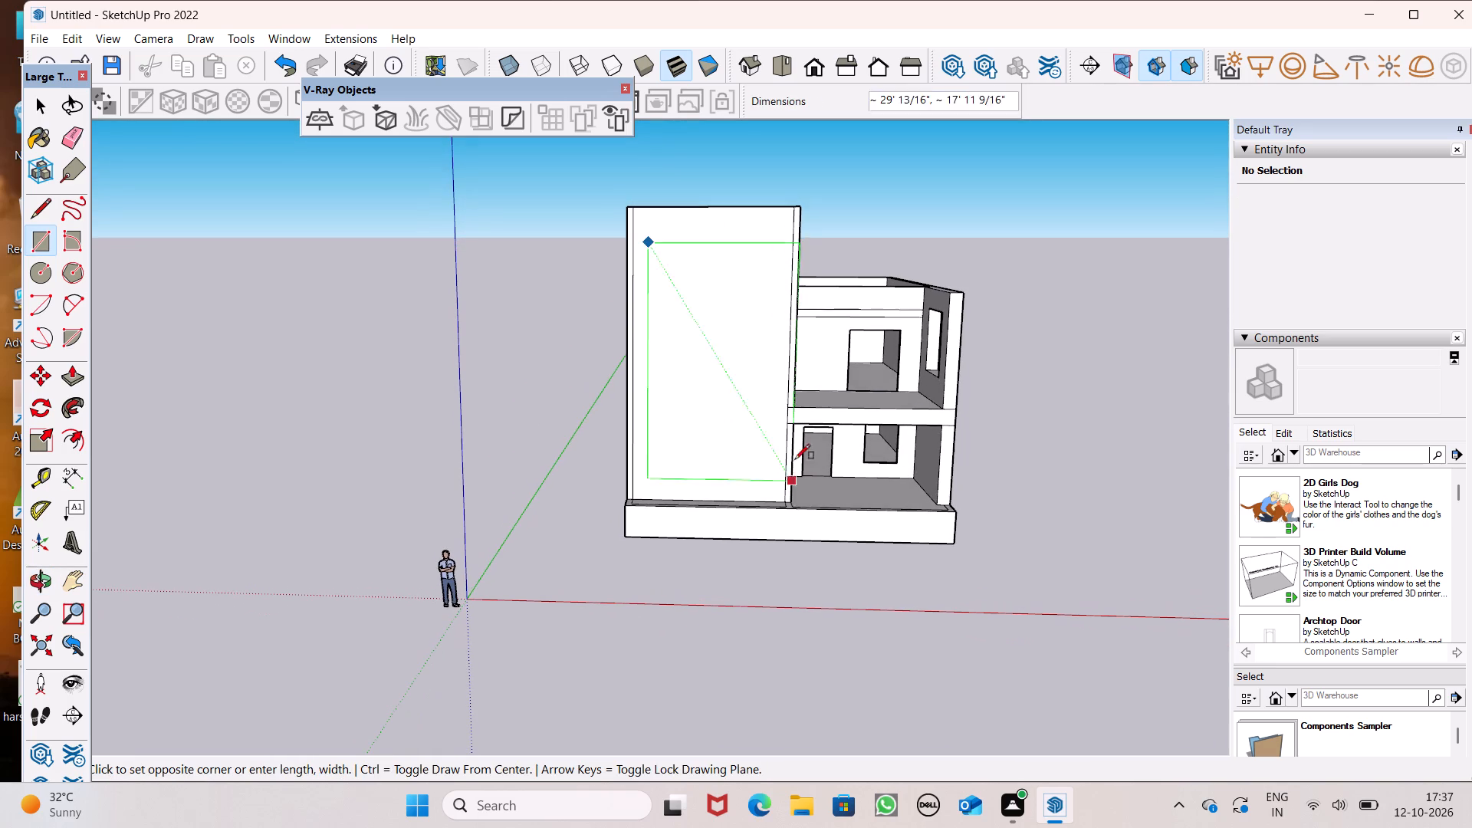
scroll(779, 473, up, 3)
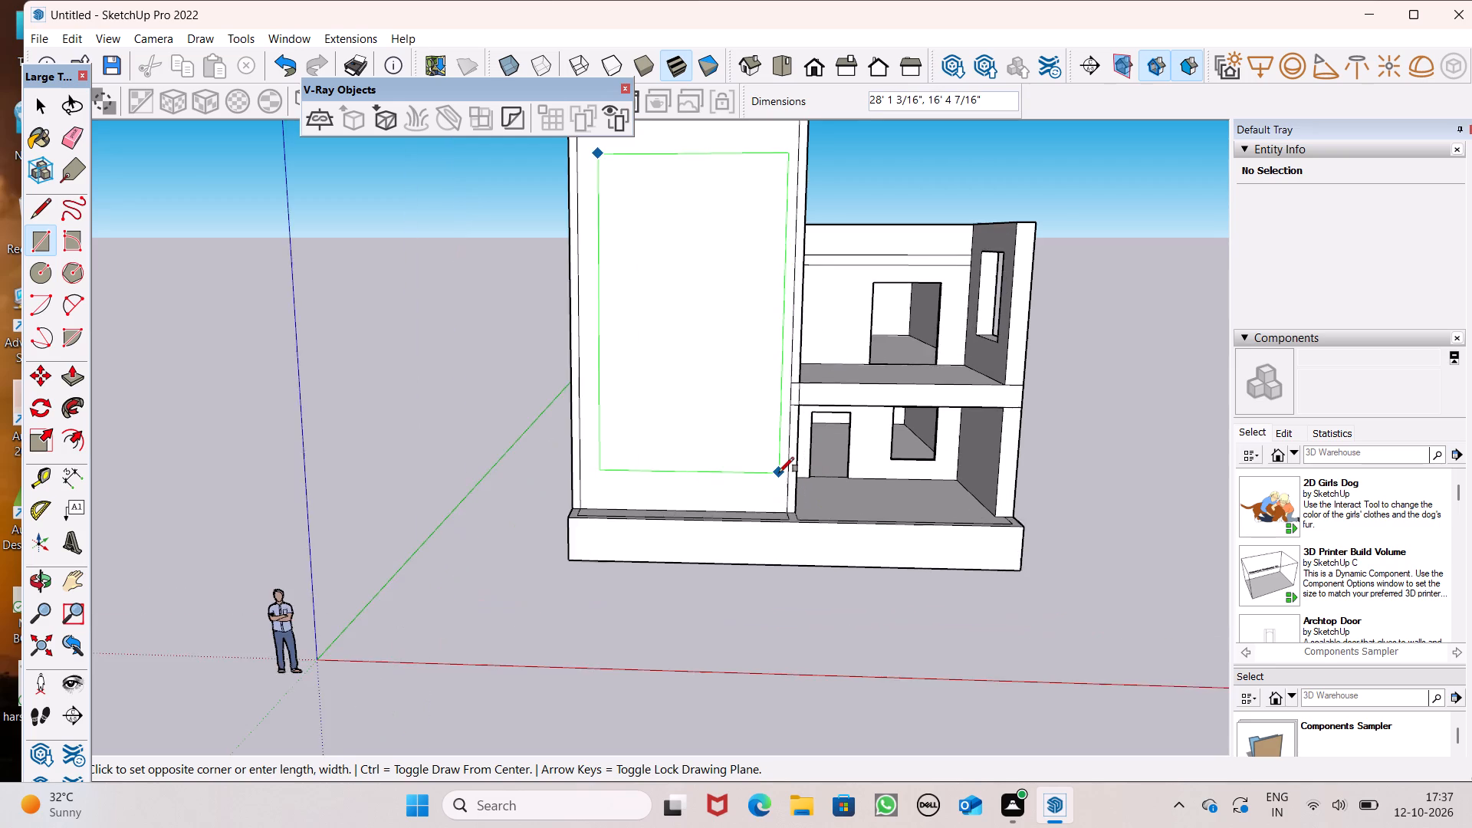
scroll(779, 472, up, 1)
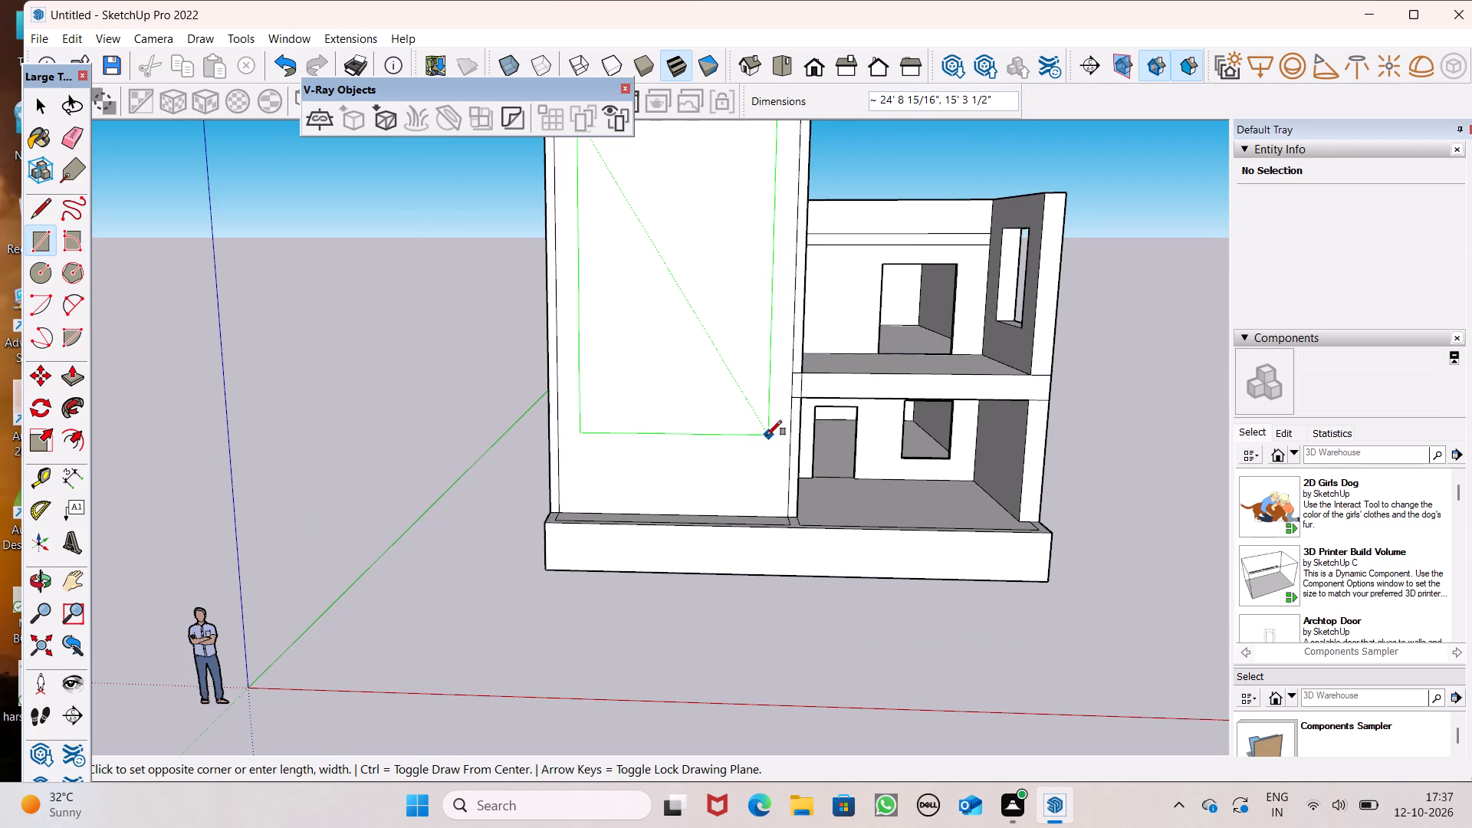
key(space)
Draw a 4' by 7' door rectangle on the tall block's front face, standing on the face's bottom edge.
scroll(626, 436, down, 3)
middle_drag(681, 474, 678, 664)
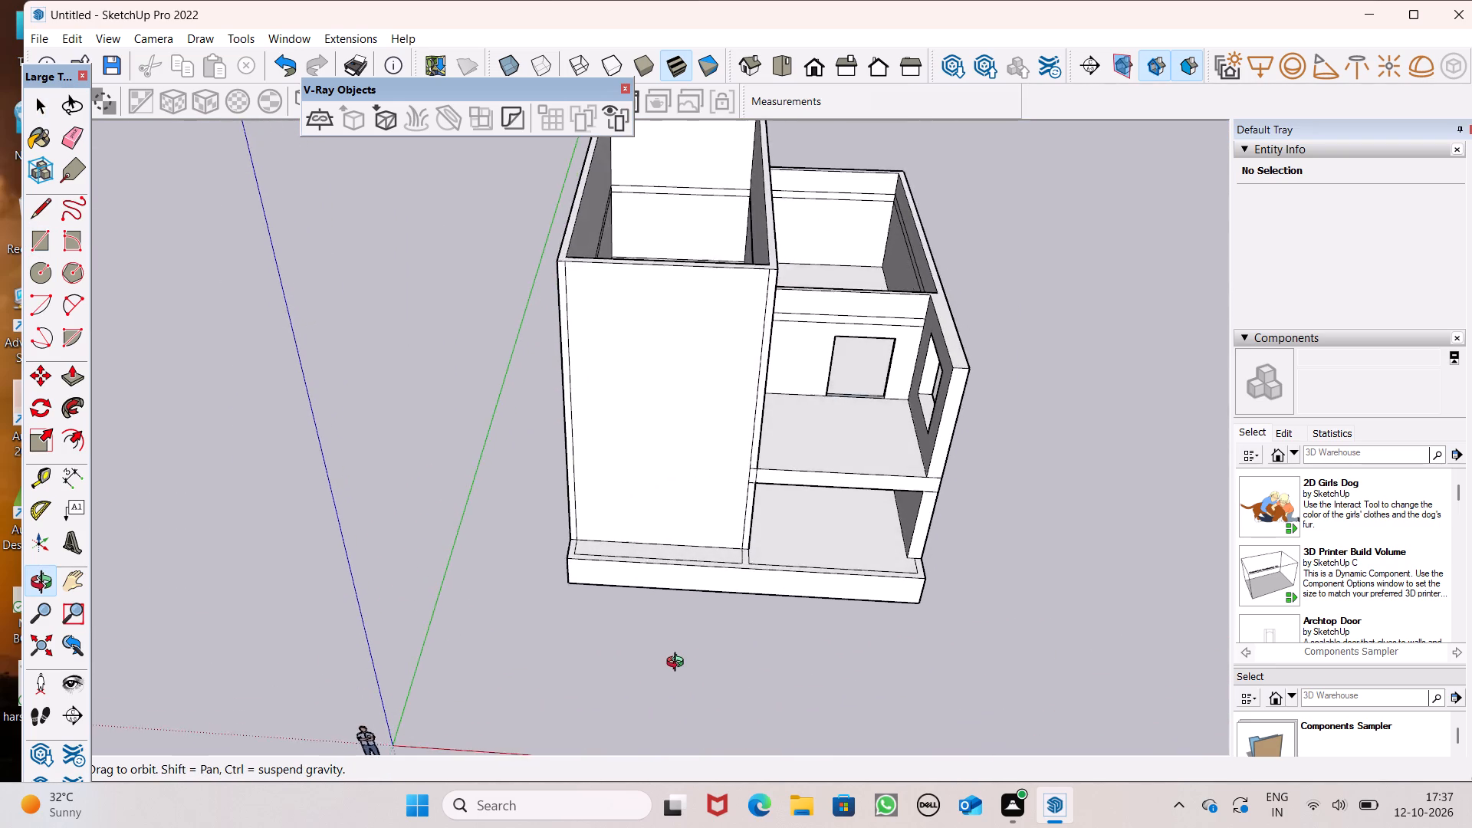
middle_drag(678, 664, 675, 583)
scroll(649, 455, up, 1)
middle_drag(712, 532, 731, 527)
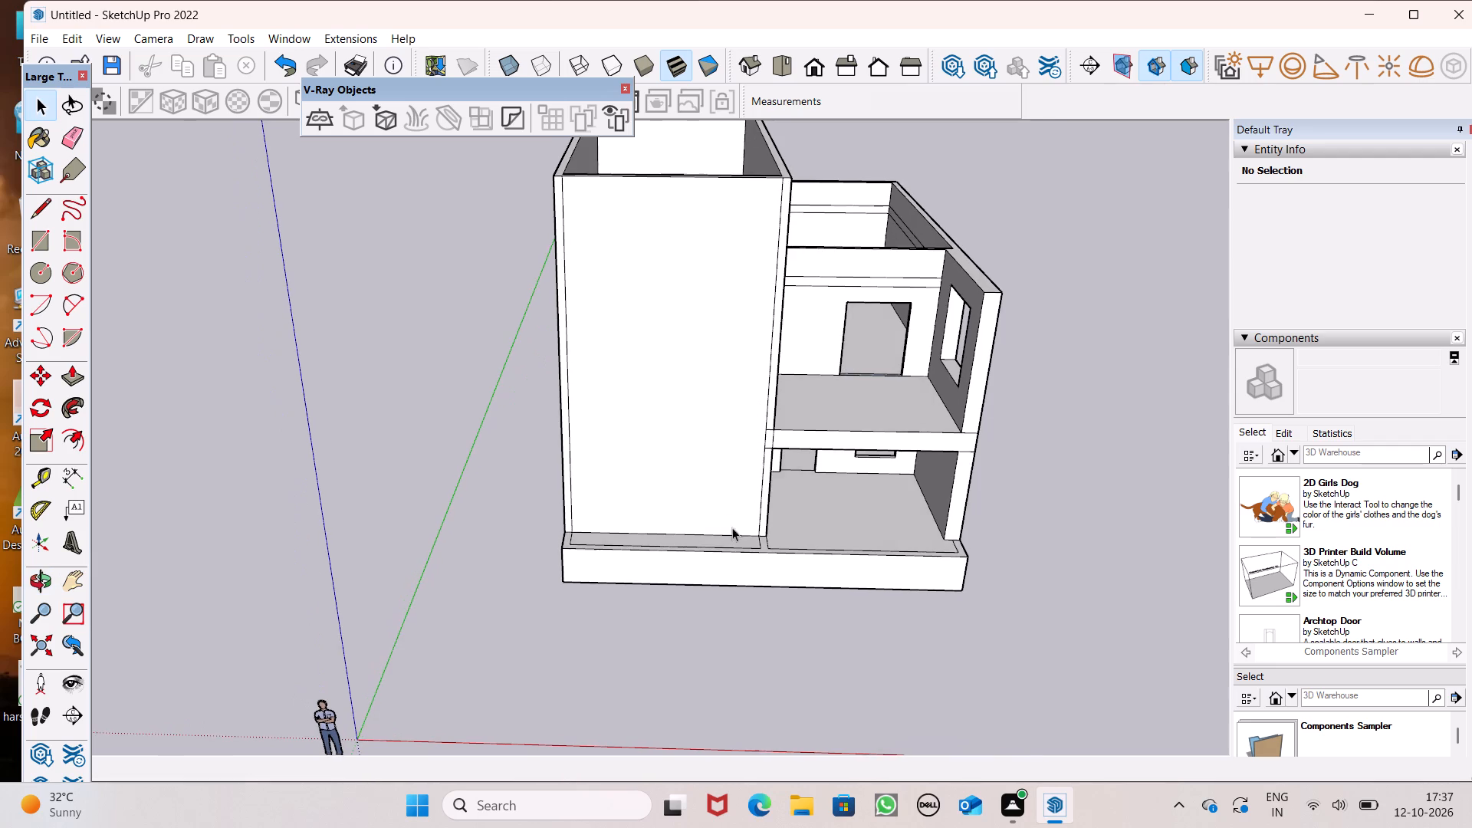
scroll(730, 421, up, 1)
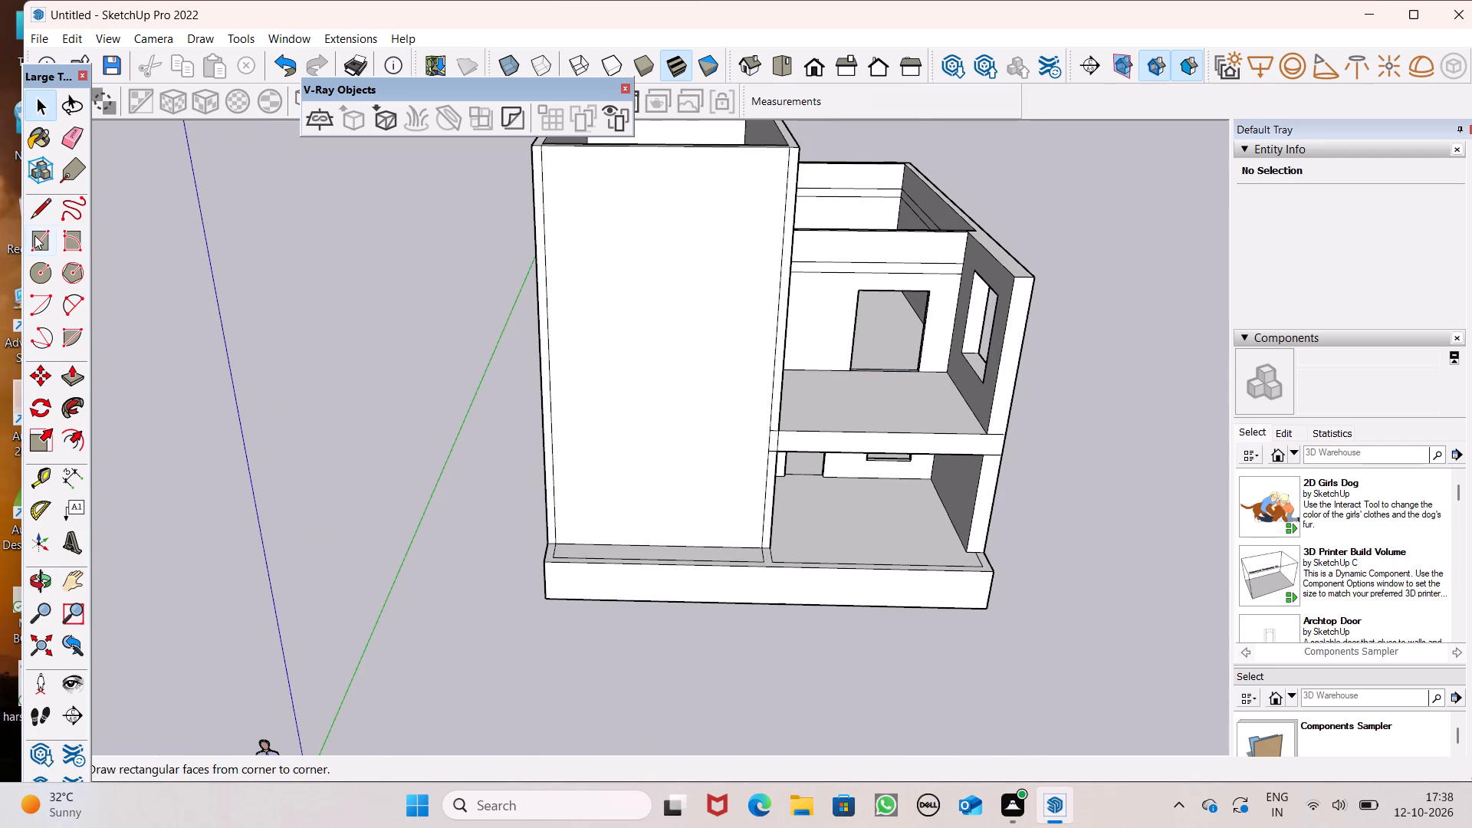
click(34, 235)
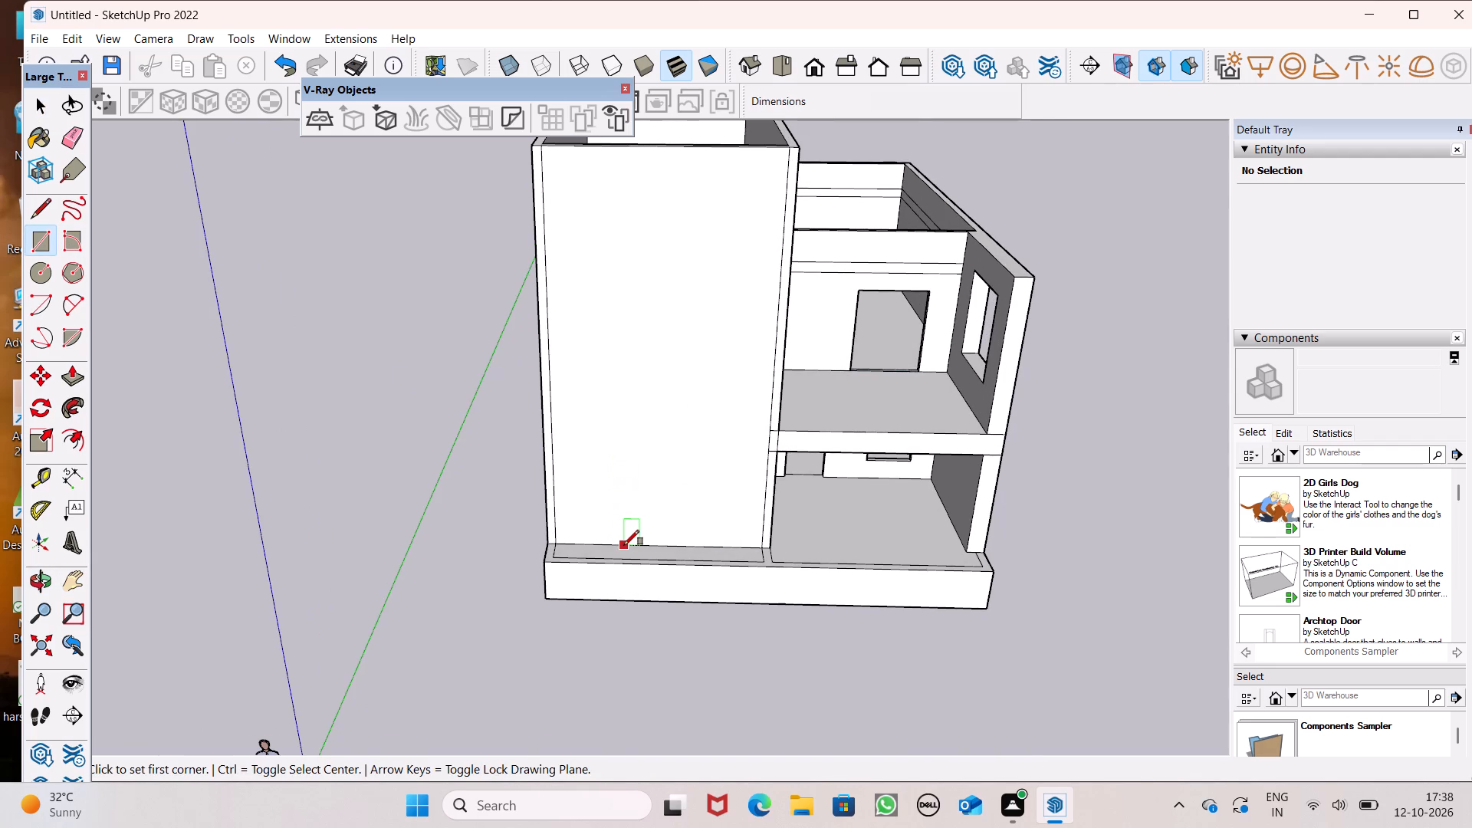
click(625, 545)
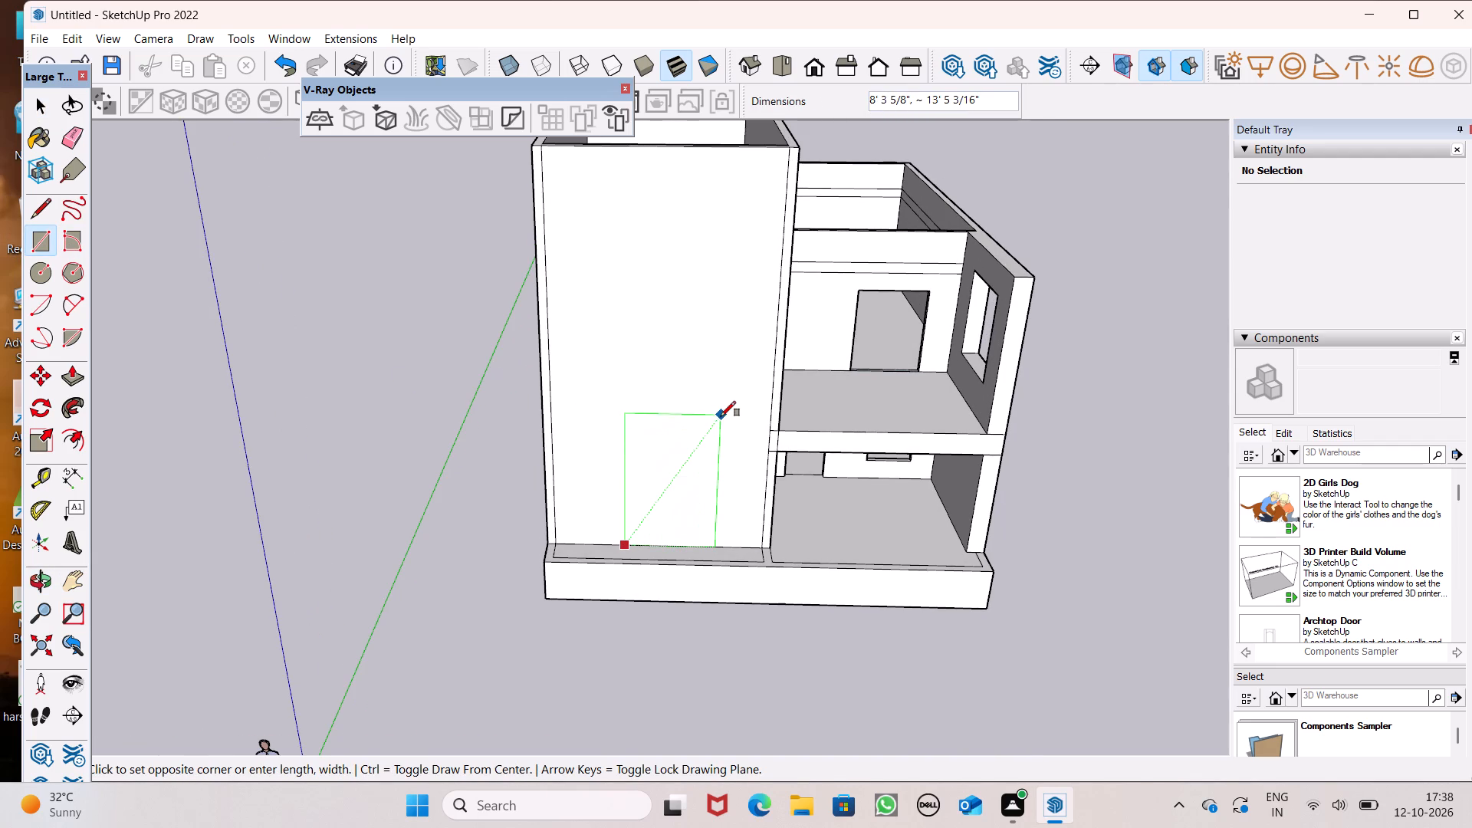
text(4',7')
key(Return)
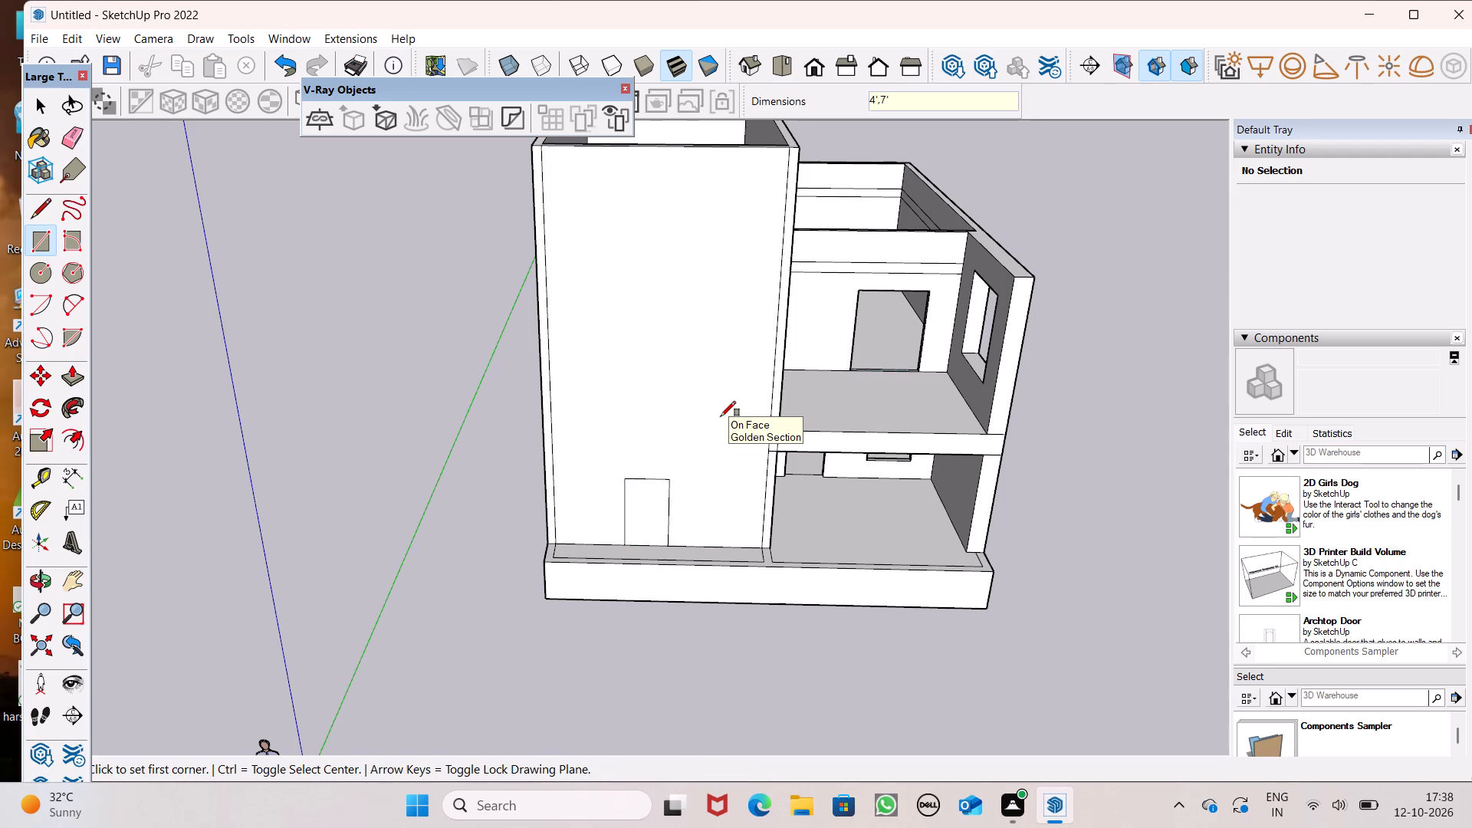
key(space)
Move the door rectangle and its edges about 1' 1" along the wall base towards the open front rooms.
scroll(744, 491, up, 1)
middle_drag(735, 494, 755, 338)
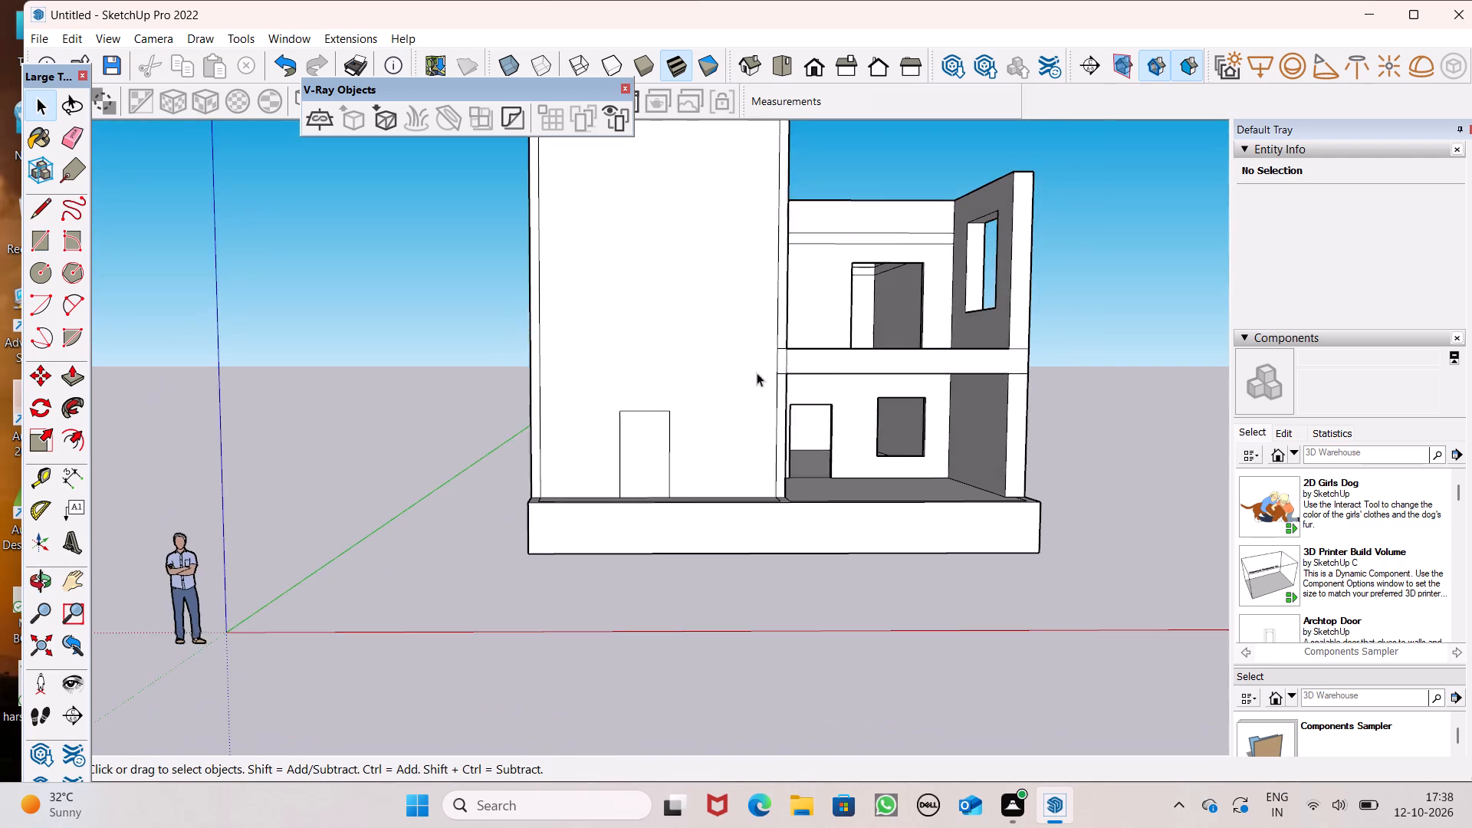
scroll(741, 412, up, 2)
double_click(633, 460)
scroll(725, 465, up, 4)
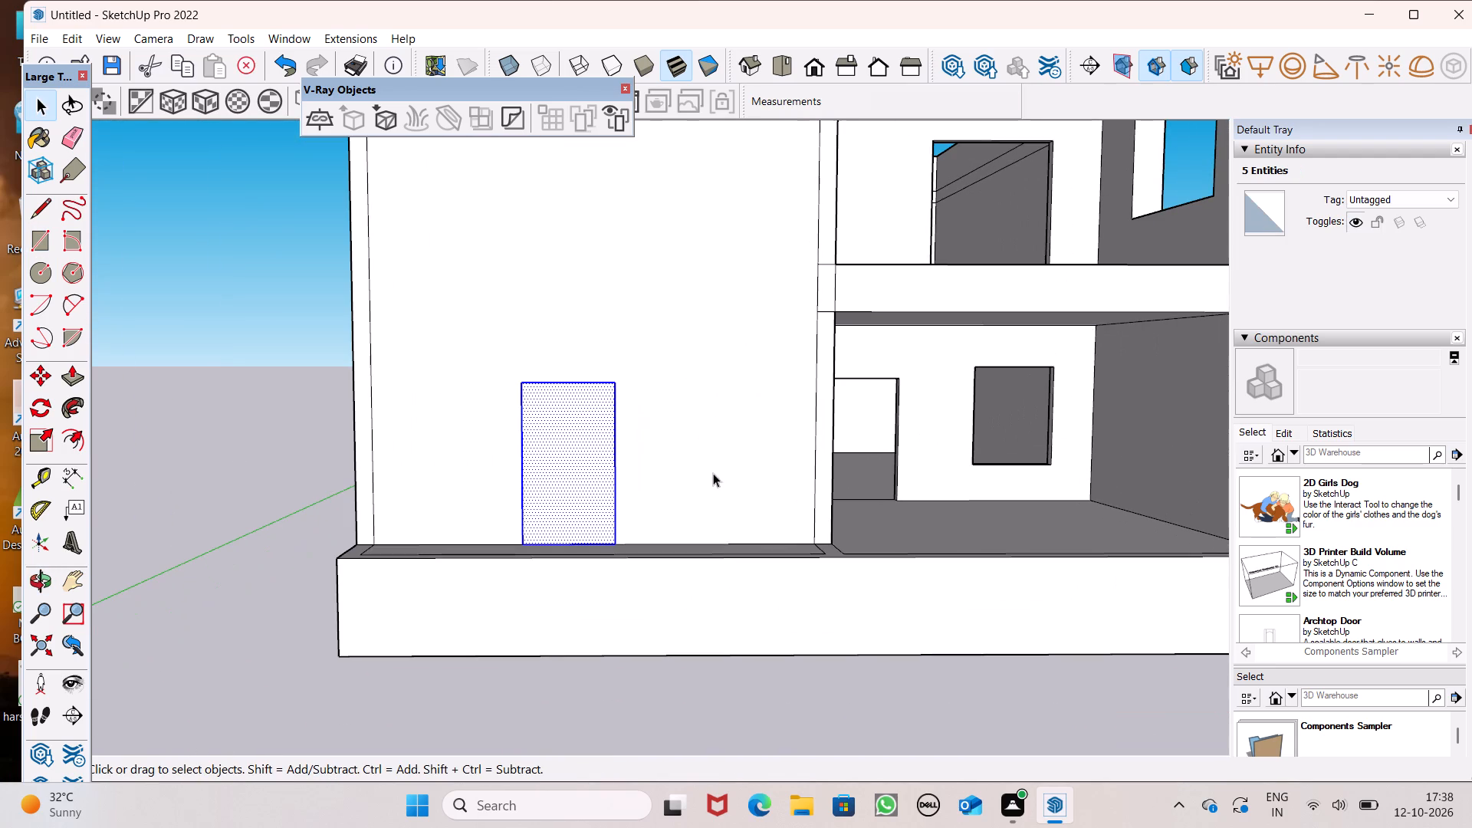
key(m)
key(Return)
middle_drag(676, 508, 646, 609)
scroll(579, 567, up, 1)
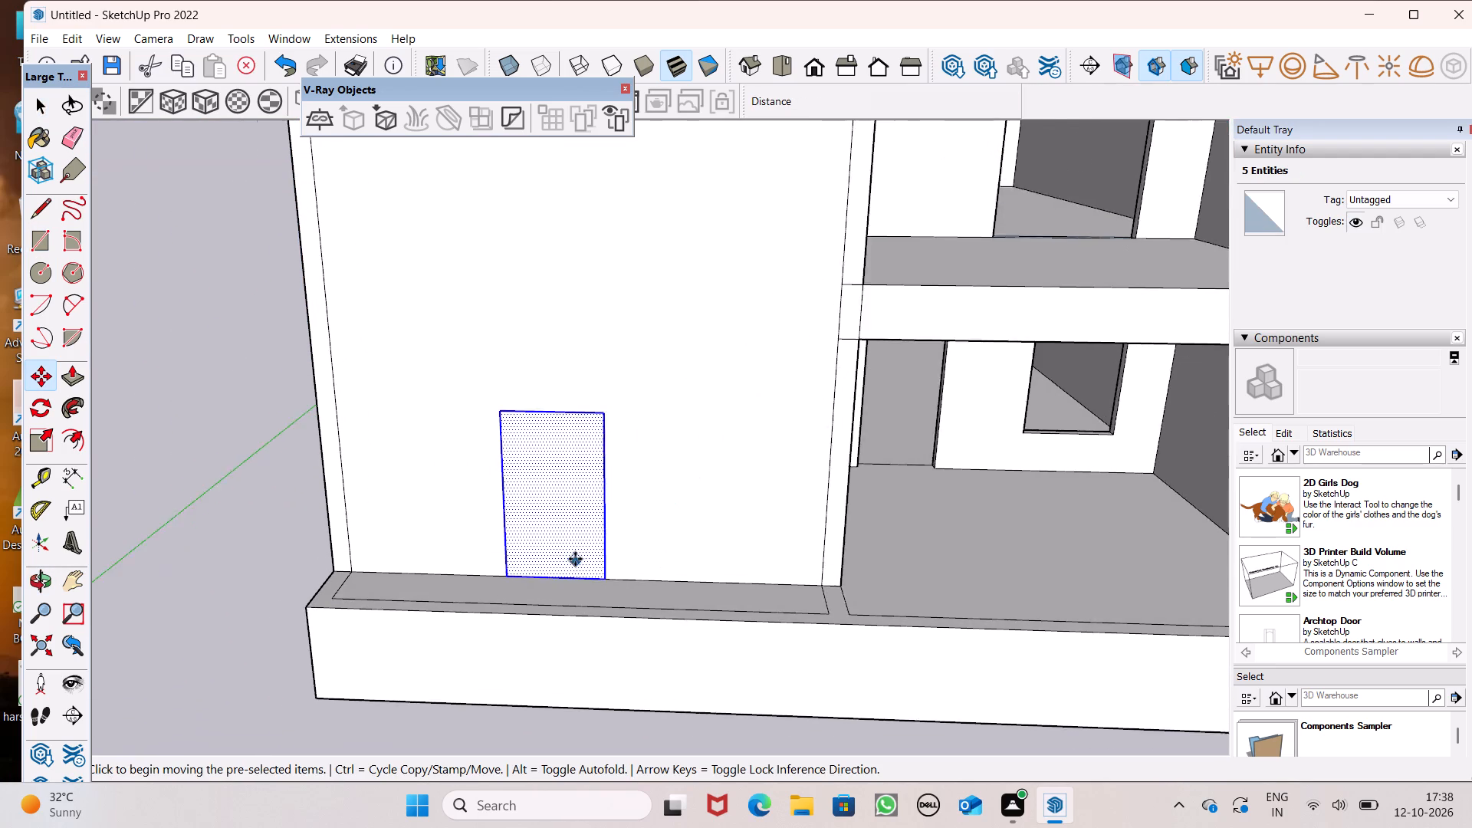
scroll(575, 559, up, 1)
drag(569, 539, 600, 548)
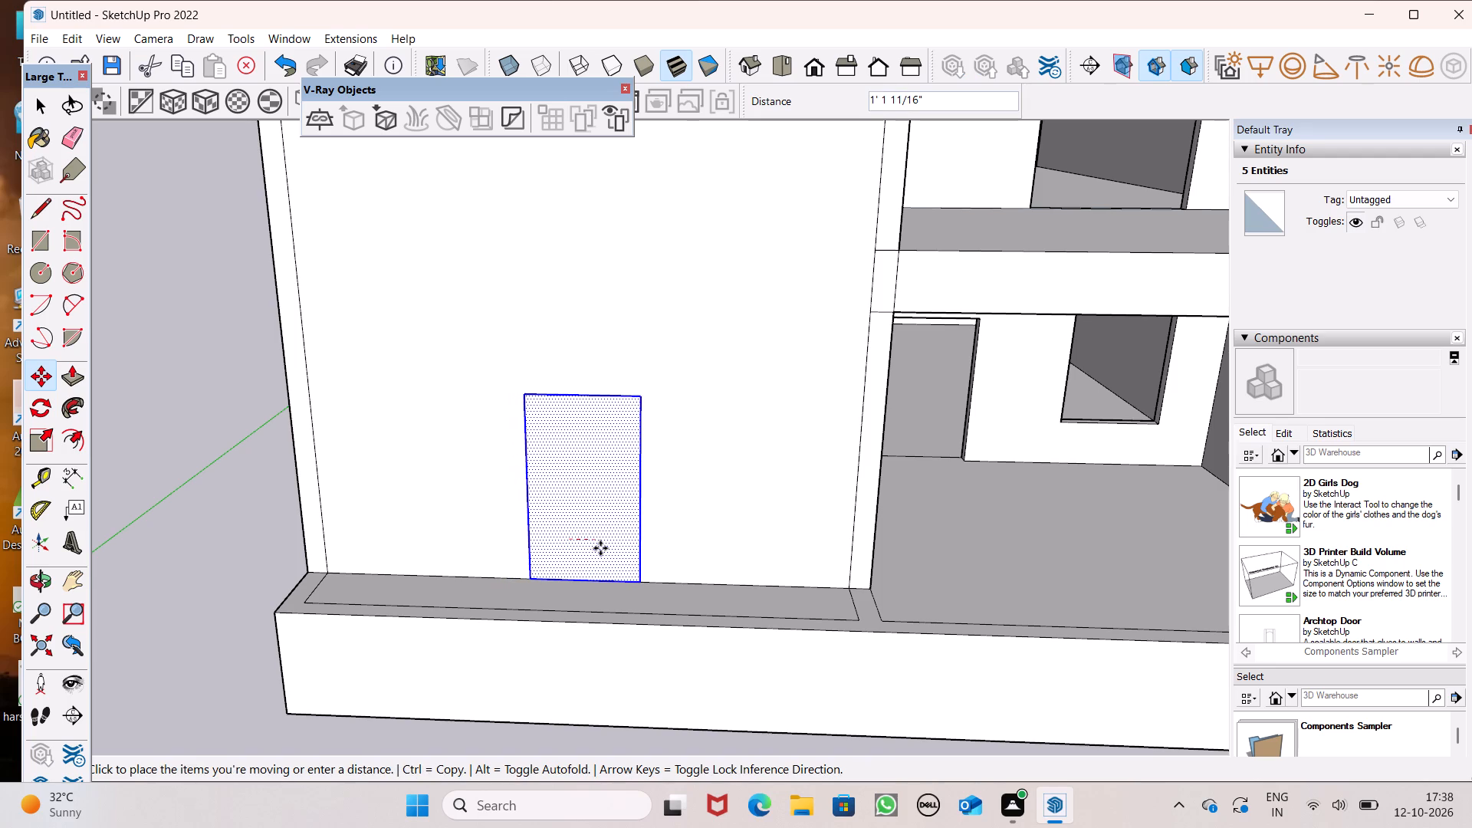
drag(600, 548, 599, 547)
key(space)
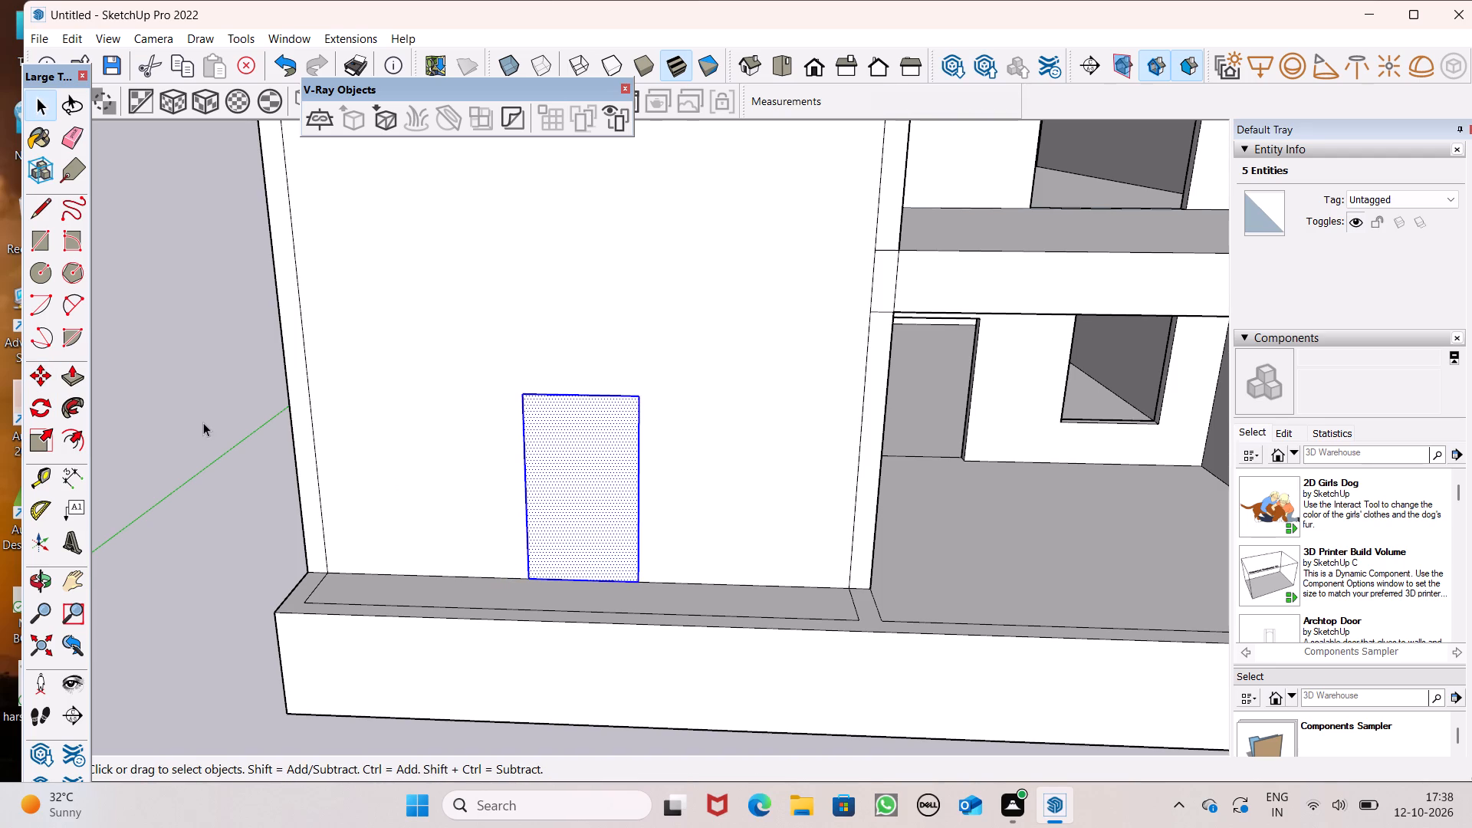
click(203, 421)
Draw a two-point arc between the door rectangle's top corners, bulging upward to form an arched head.
scroll(258, 478, down, 2)
middle_drag(503, 563, 520, 588)
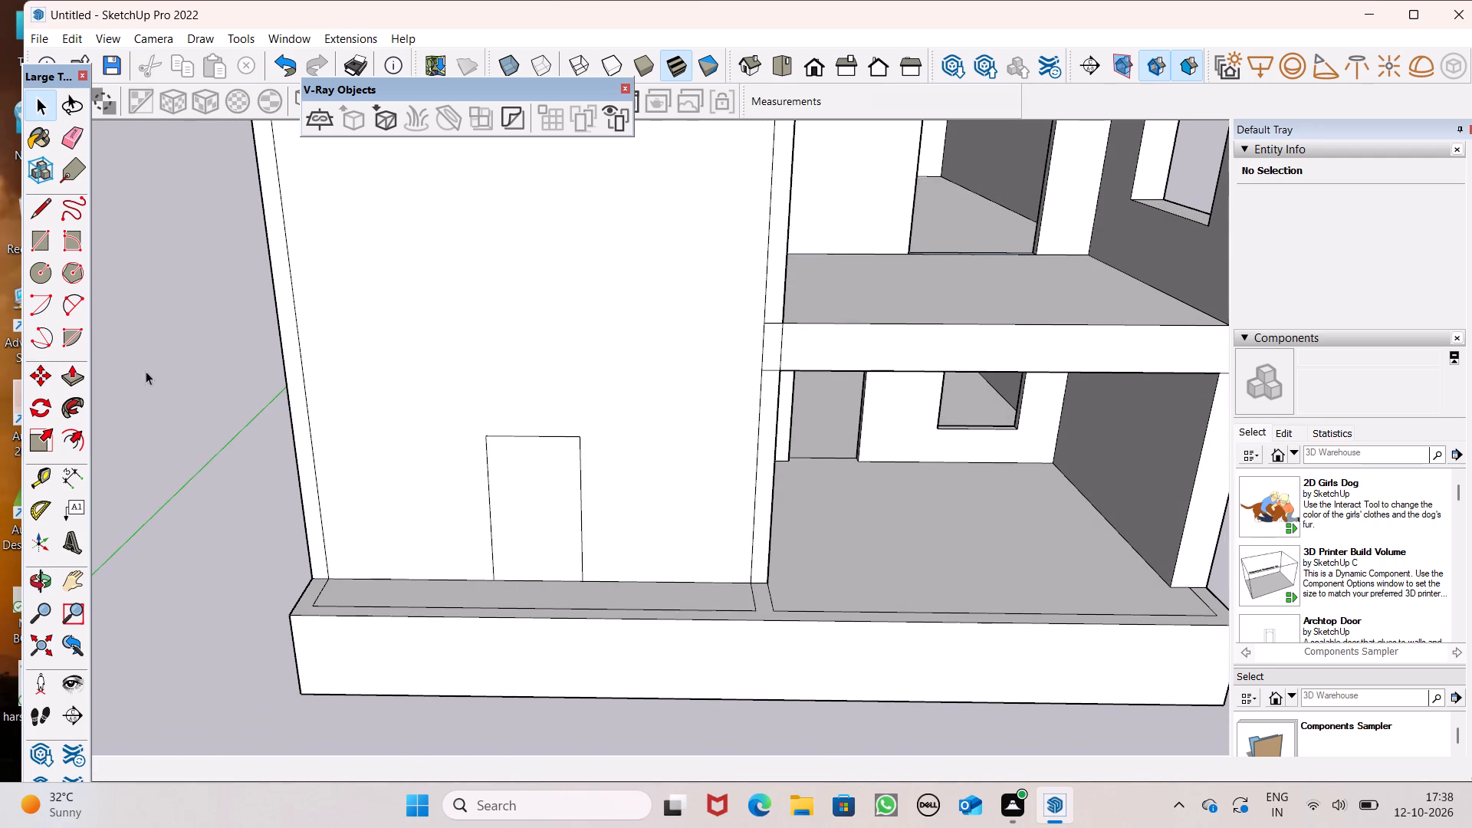
click(75, 303)
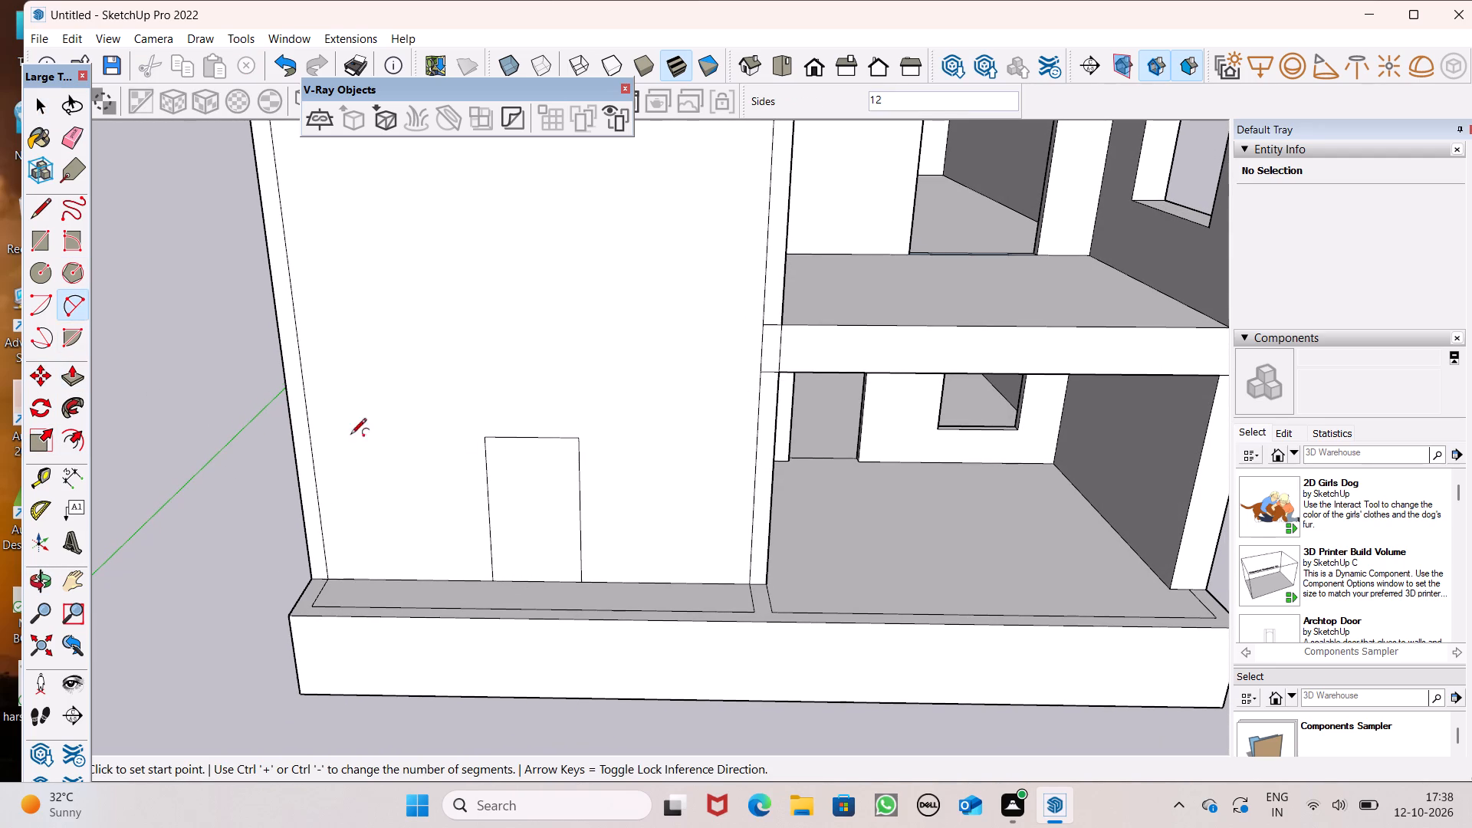
scroll(511, 455, up, 5)
click(462, 425)
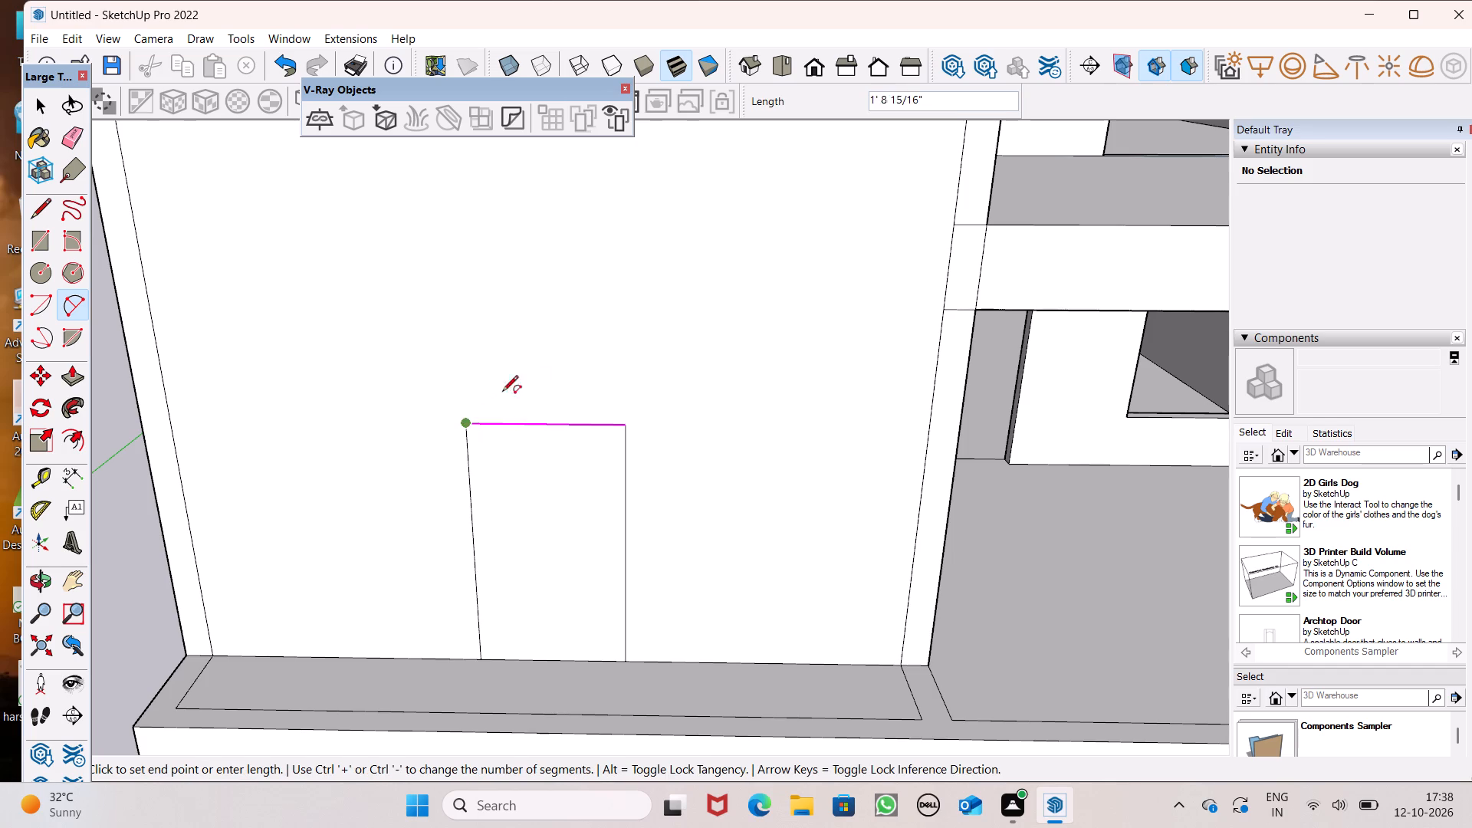
click(628, 429)
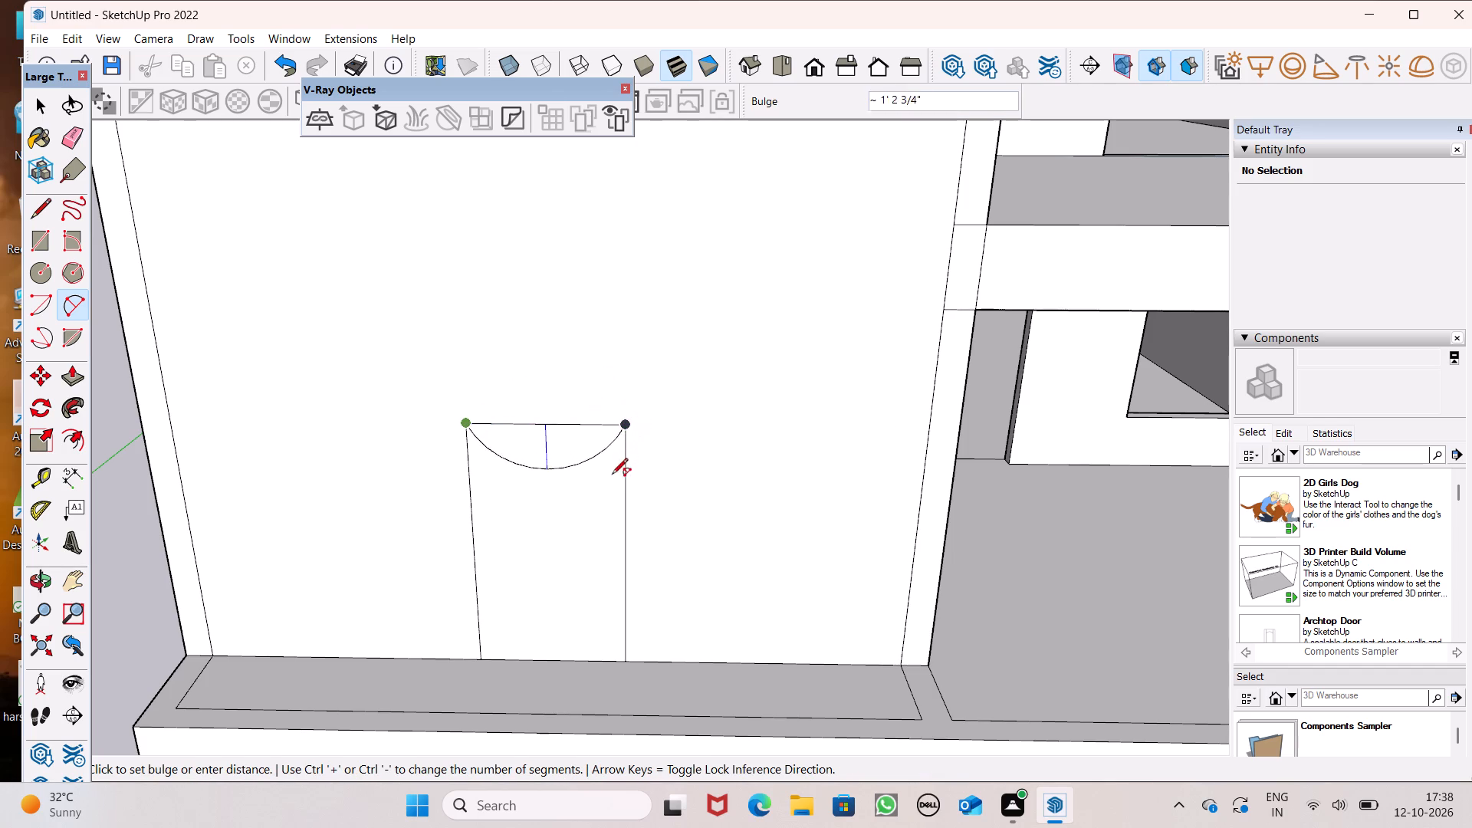
click(595, 383)
key(space)
scroll(610, 368, down, 3)
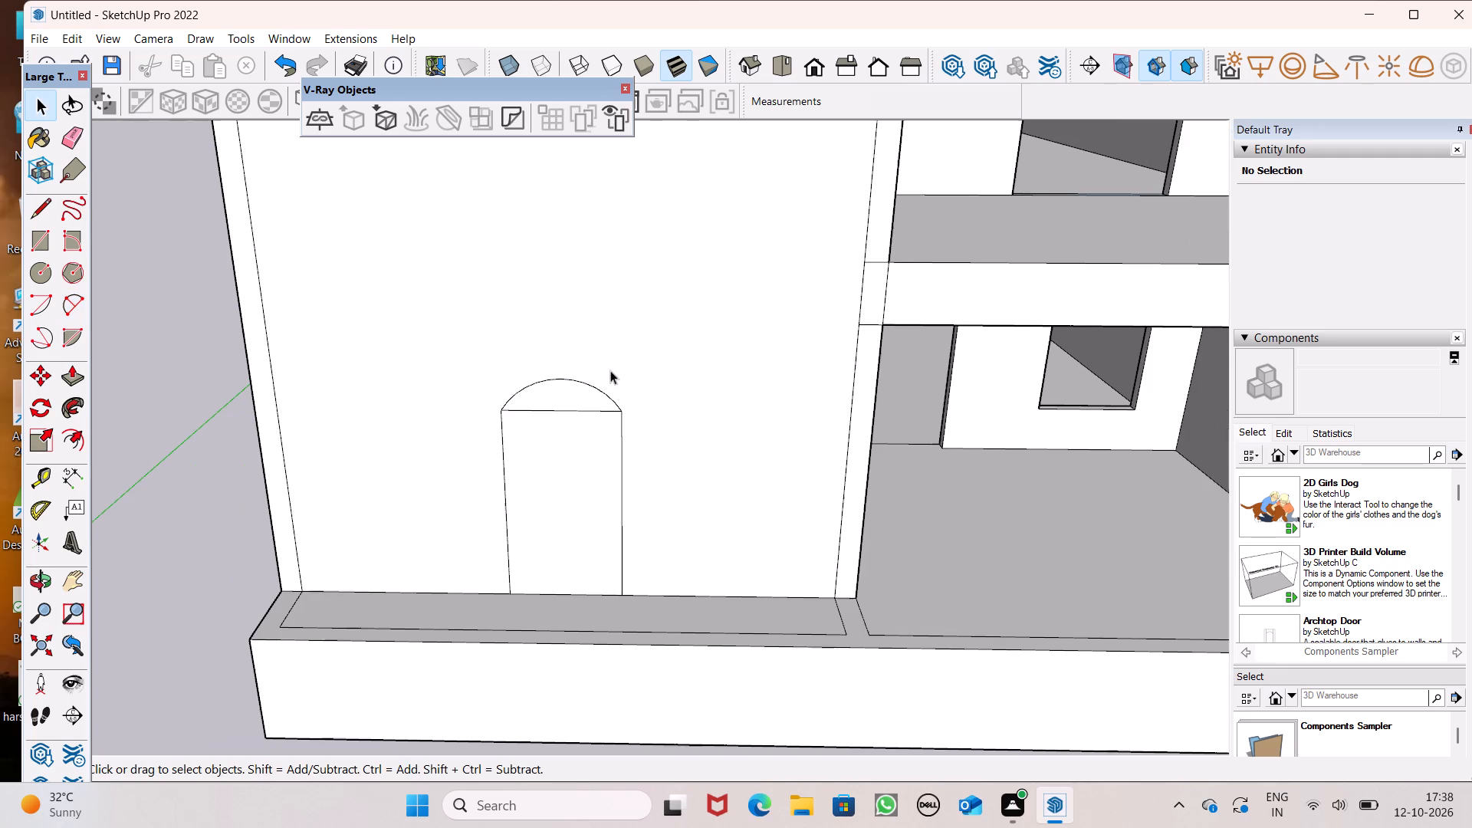
Erase the straight line between the door rectangle and its arc to form one arched door face.
click(70, 149)
drag(559, 412, 559, 419)
key(space)
Push the arched door face inward into the tall block's front wall with Push/Pull.
scroll(565, 494, down, 3)
scroll(605, 519, up, 1)
middle_drag(606, 519, 607, 489)
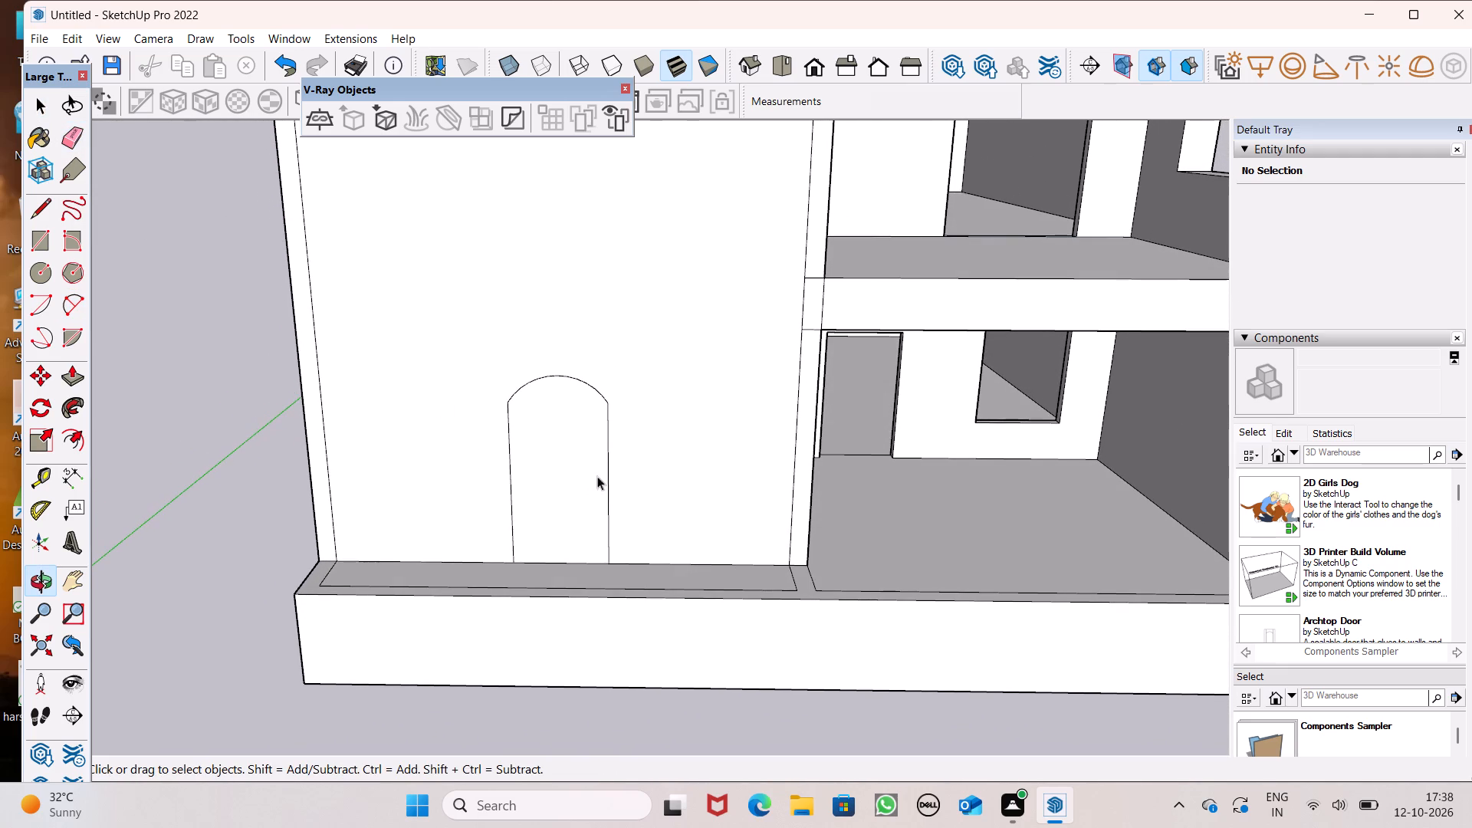
scroll(557, 344, up, 1)
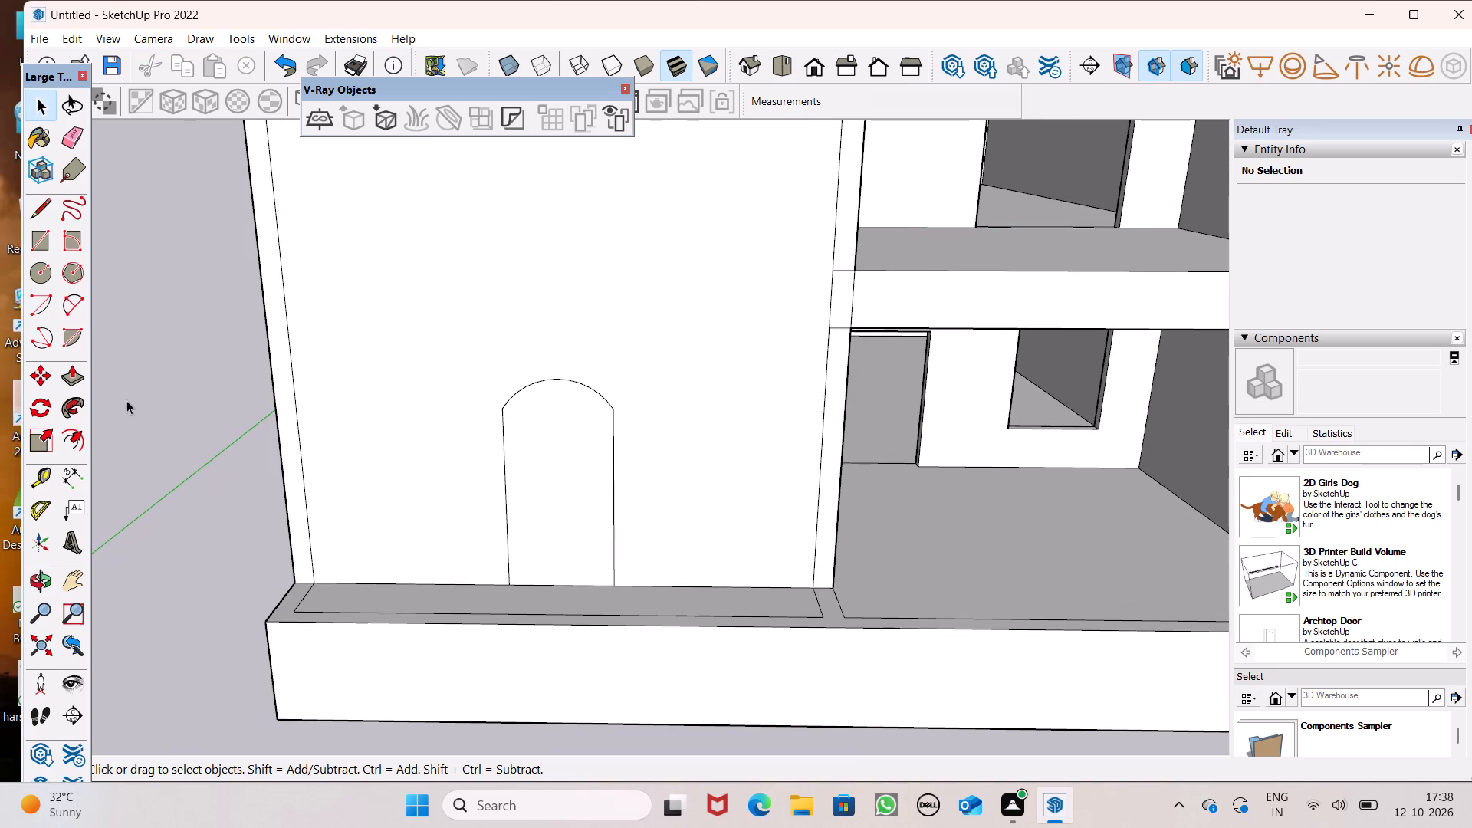
click(72, 375)
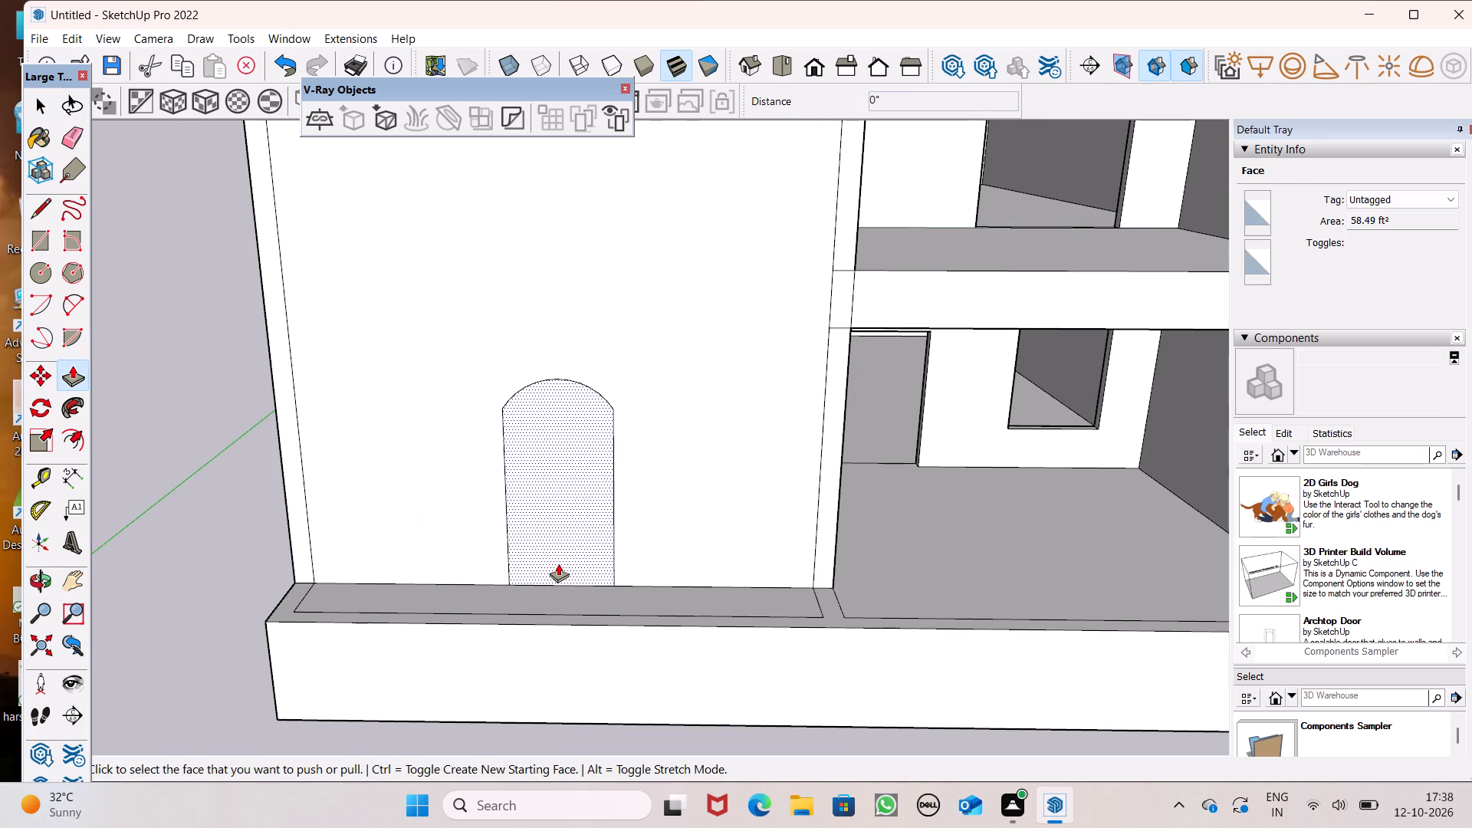
drag(558, 563, 582, 552)
key(space)
Draw a rectangle about 24' 1" high by 16' 3" wide on the tall block's front face, above the arched door.
scroll(399, 465, down, 5)
middle_drag(512, 562, 507, 493)
scroll(537, 465, down, 3)
middle_drag(562, 485, 582, 552)
scroll(585, 442, down, 2)
scroll(601, 352, up, 2)
scroll(610, 418, down, 4)
scroll(567, 245, up, 3)
scroll(574, 334, down, 1)
scroll(570, 181, up, 1)
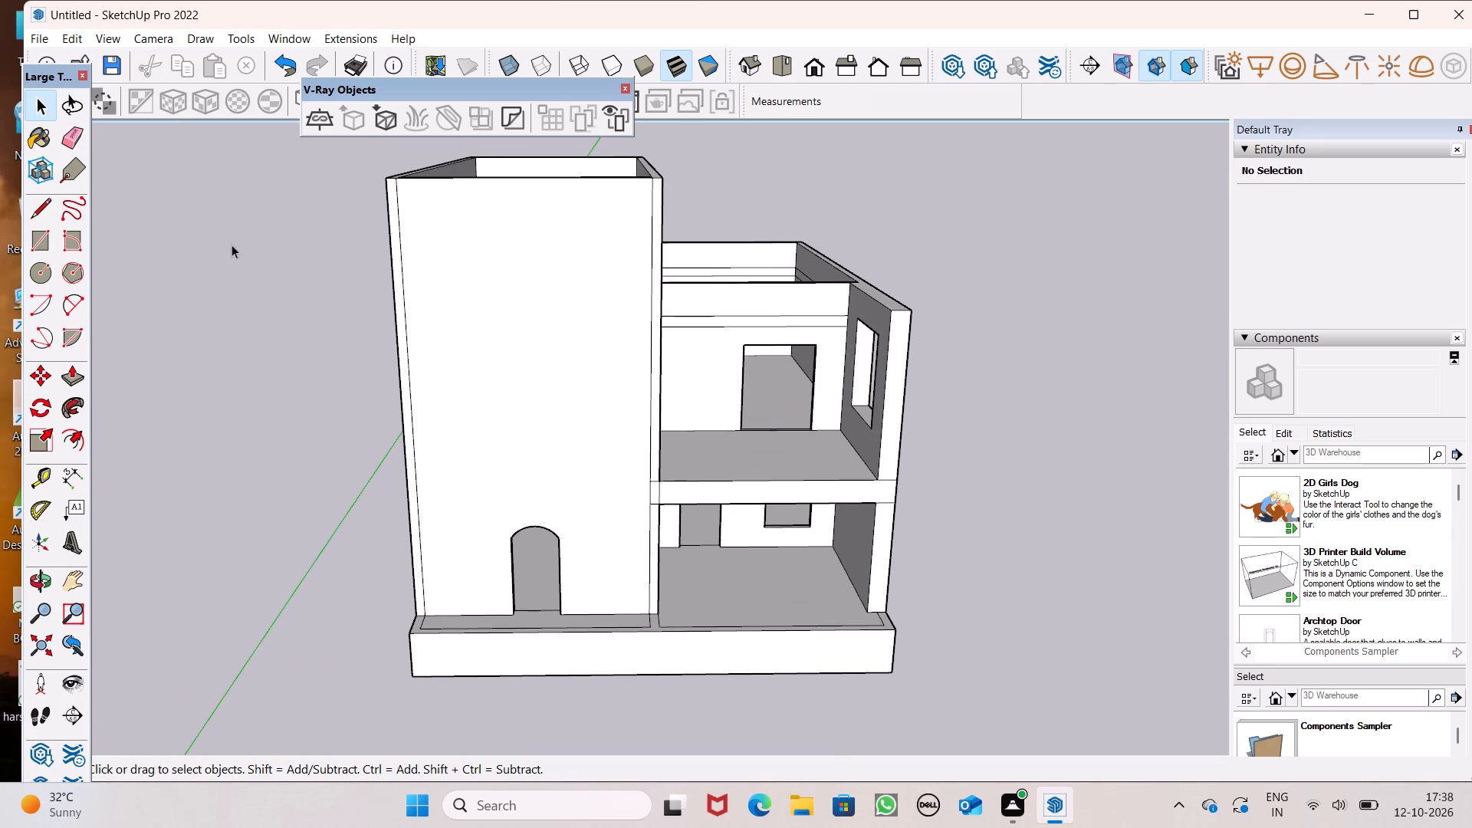
click(39, 238)
middle_drag(554, 544, 493, 556)
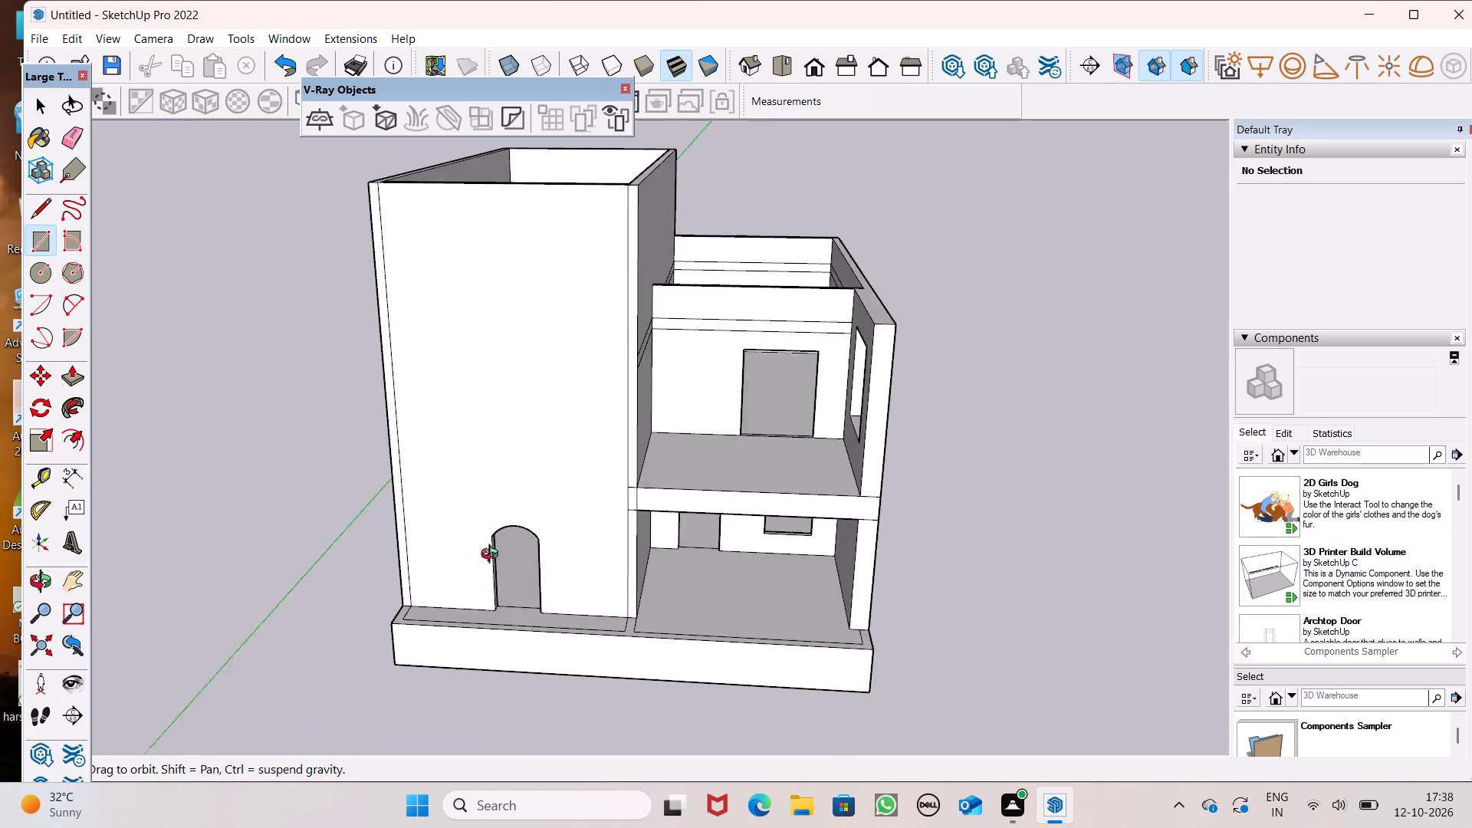
middle_drag(493, 556, 540, 527)
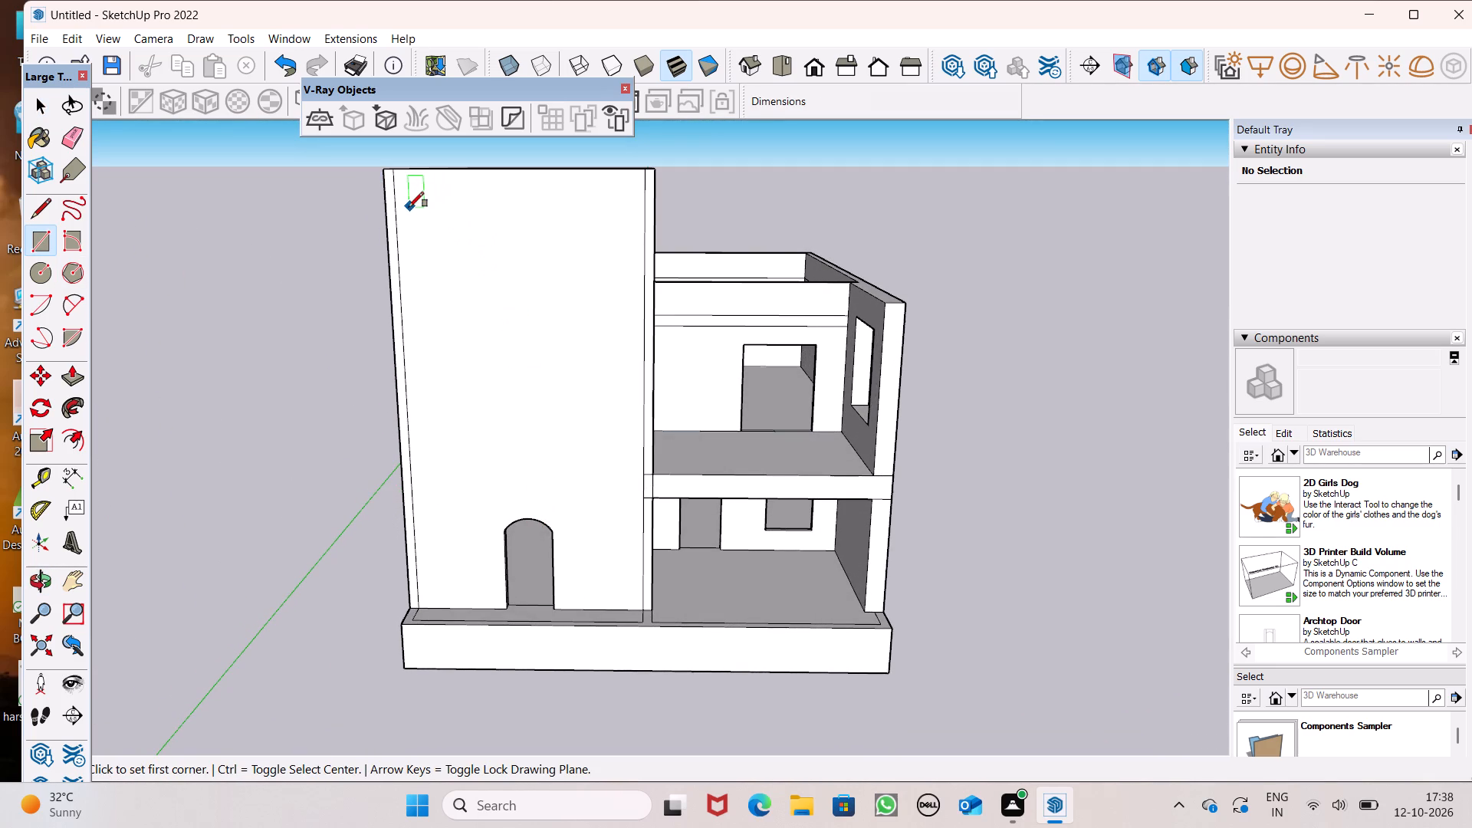
drag(412, 201, 420, 207)
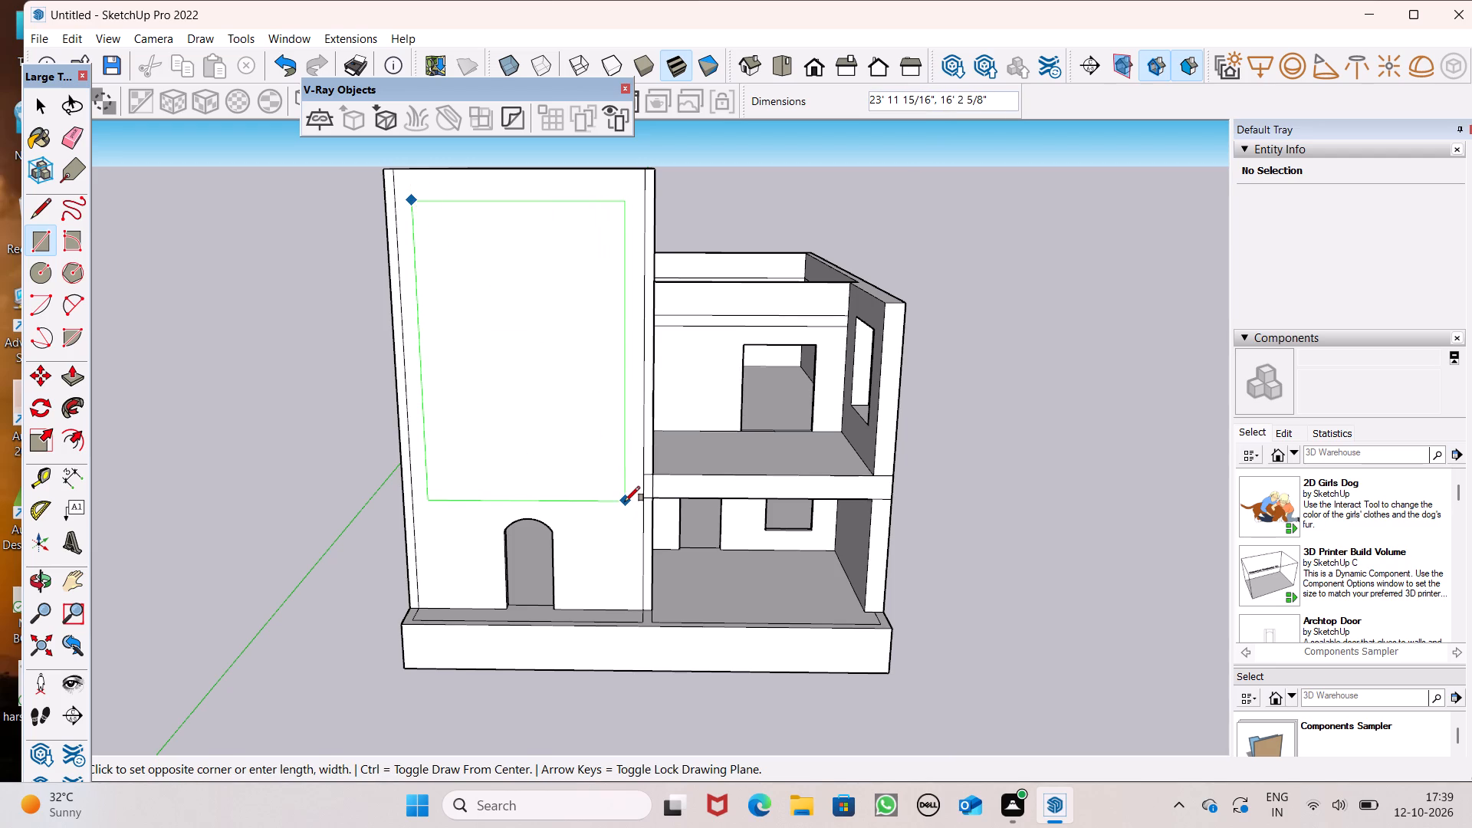
click(625, 503)
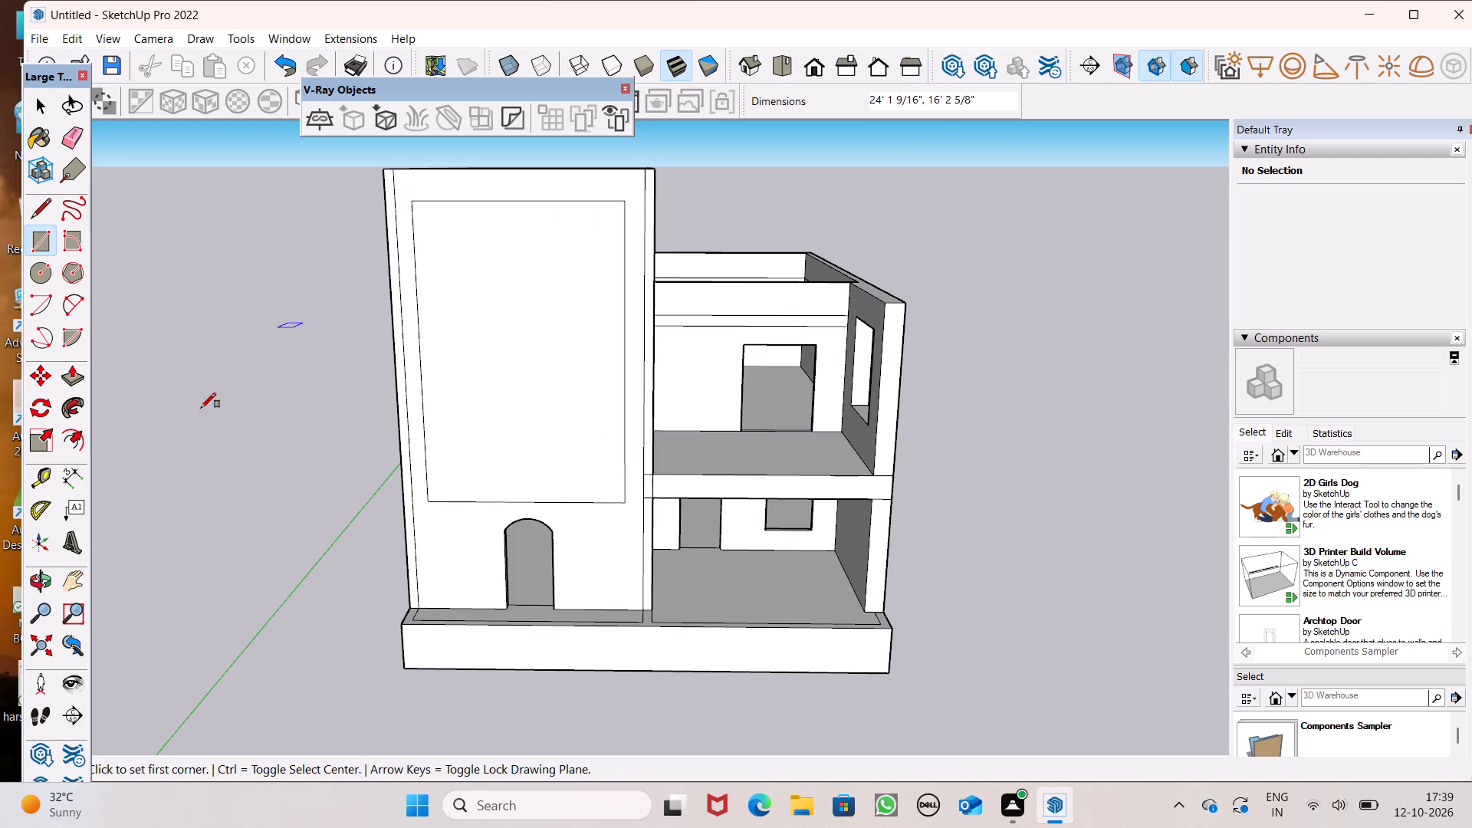
Offset the large front rectangle inward by about 1' 4" to form an outer frame band.
drag(69, 439, 80, 432)
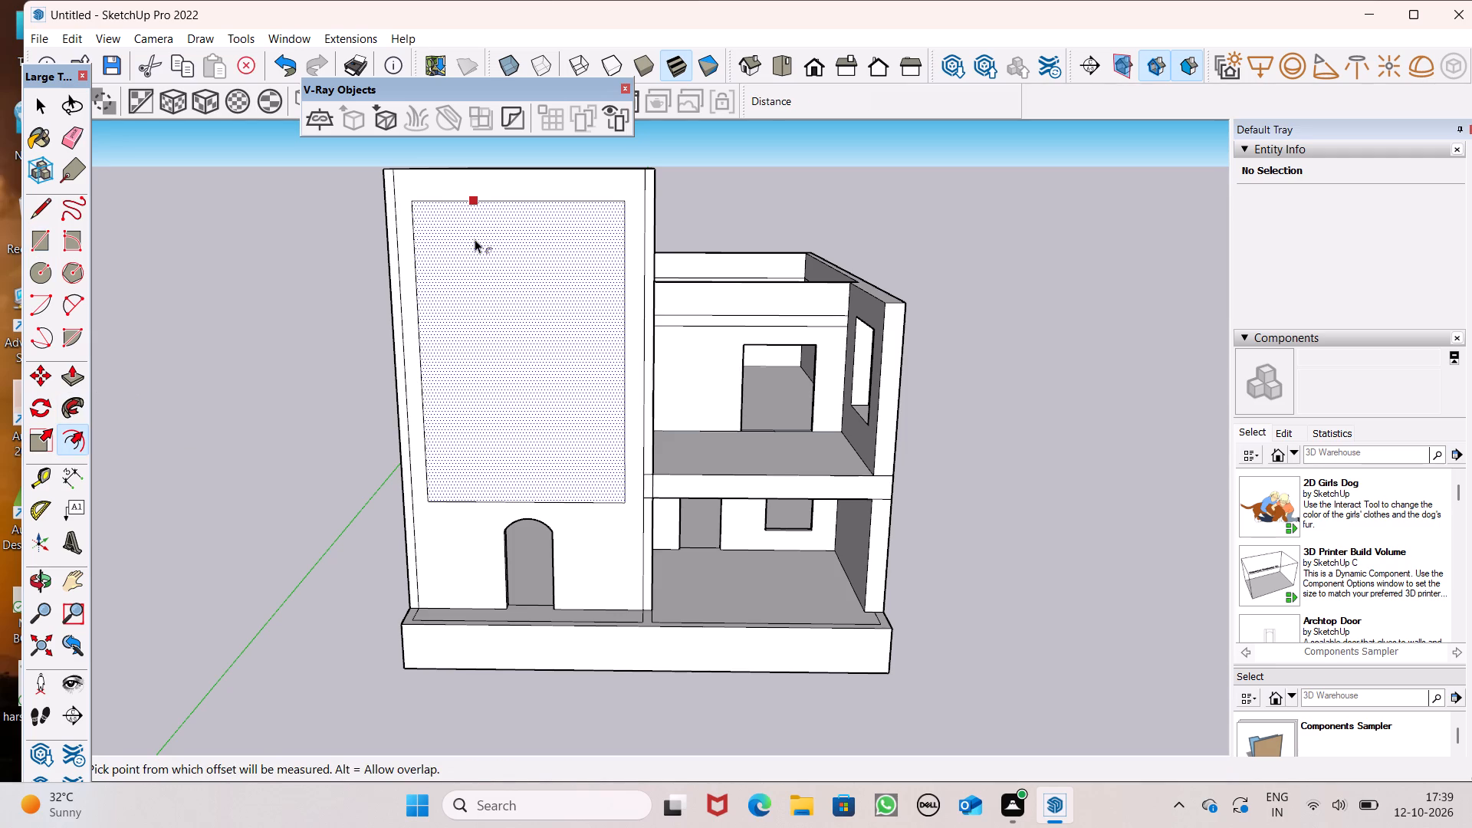
drag(475, 239, 470, 219)
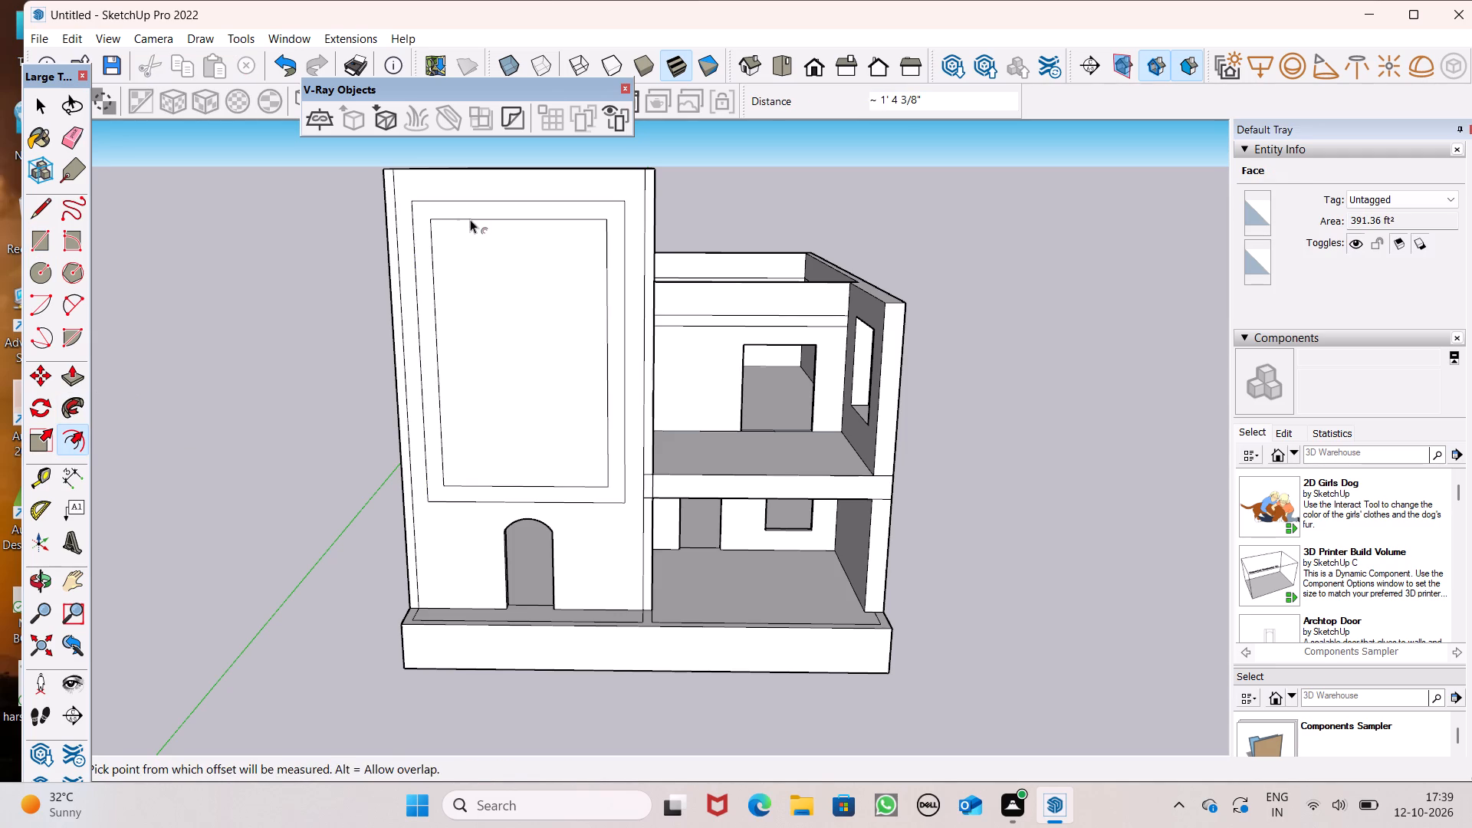
key(space)
click(301, 261)
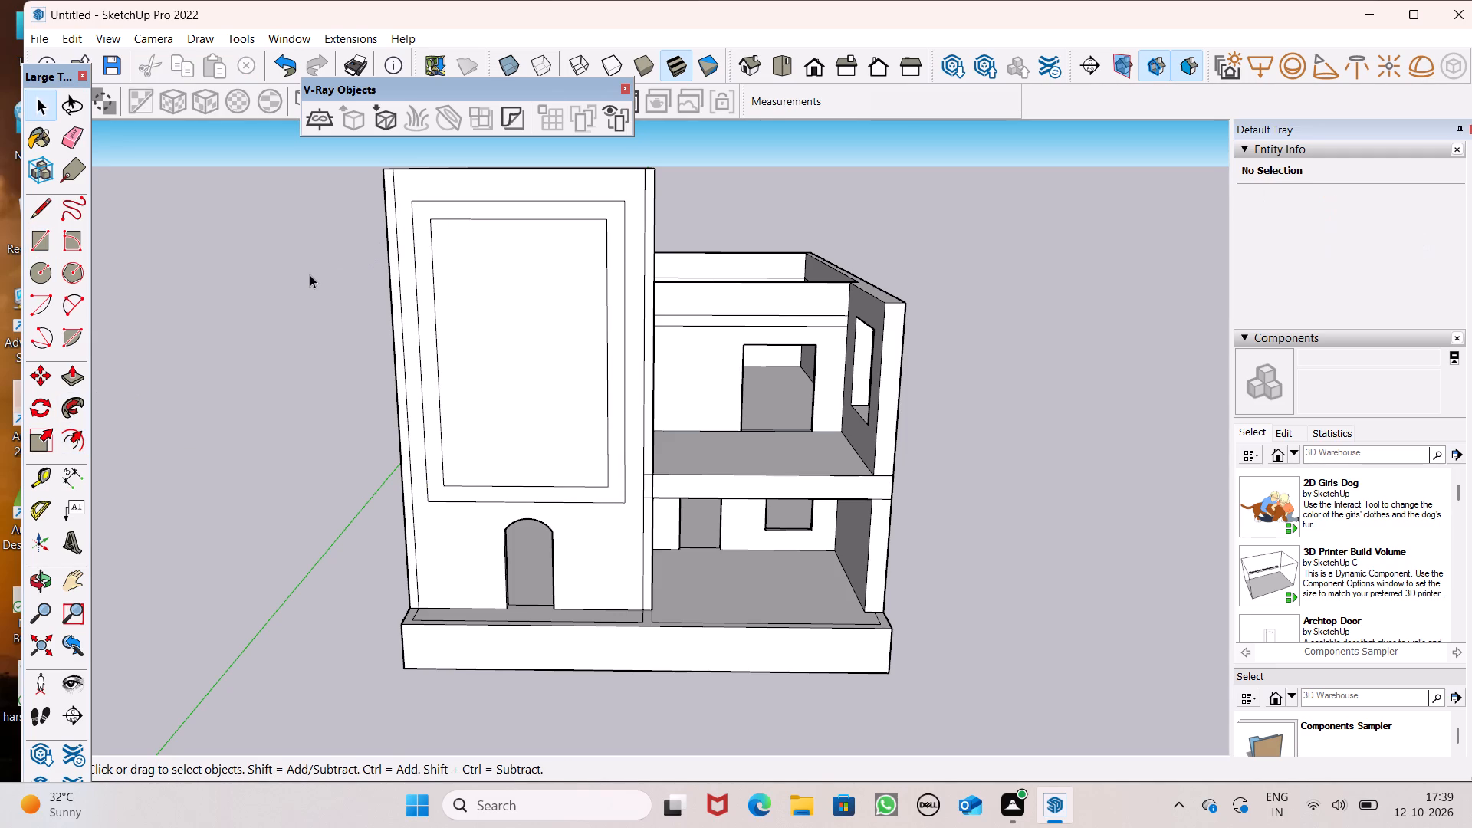
Offset the inner rectangle on the tall block's front inward by about 2' 10".
click(71, 443)
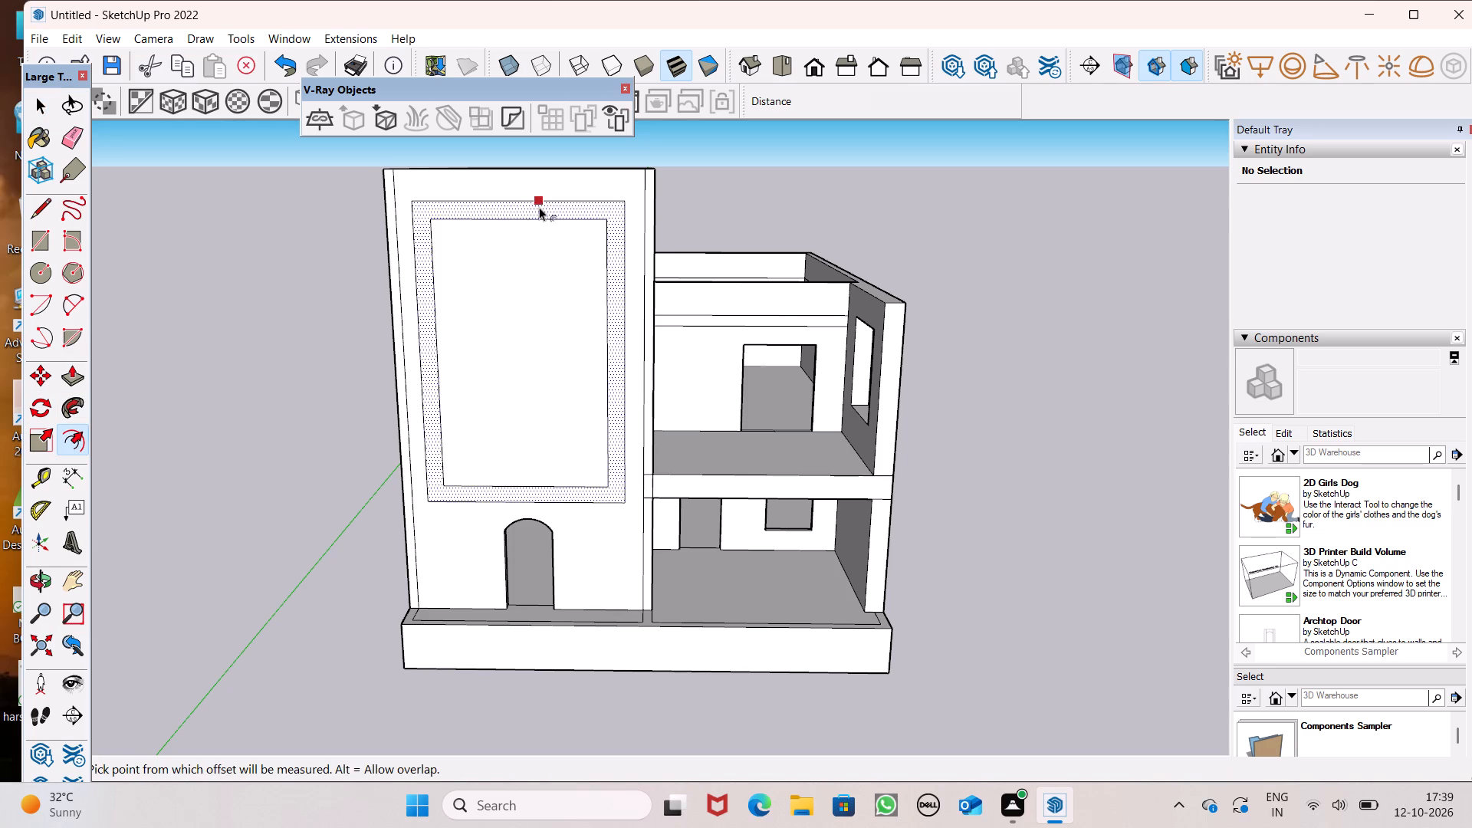
drag(514, 228, 514, 256)
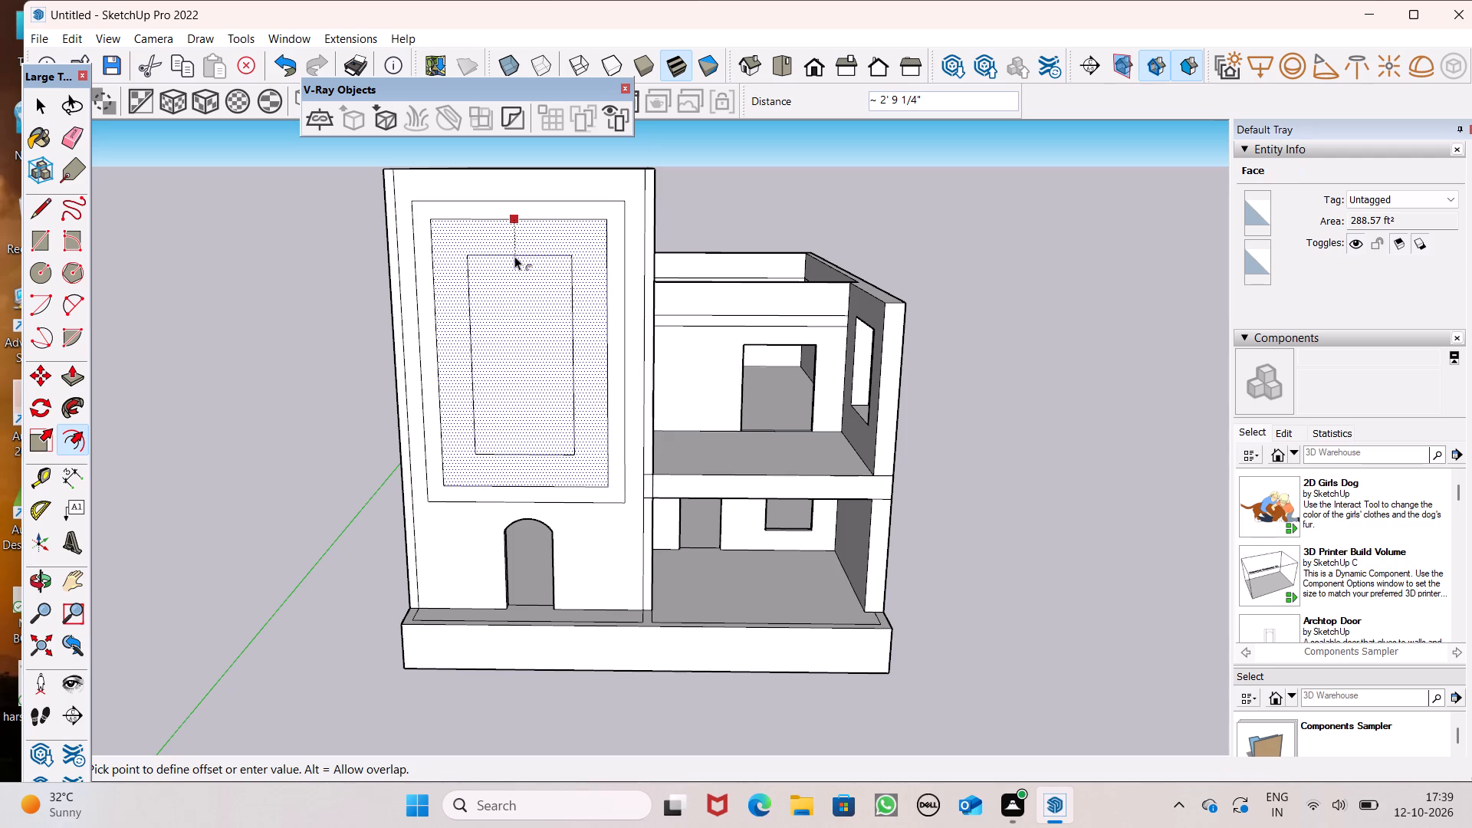
drag(514, 256, 514, 258)
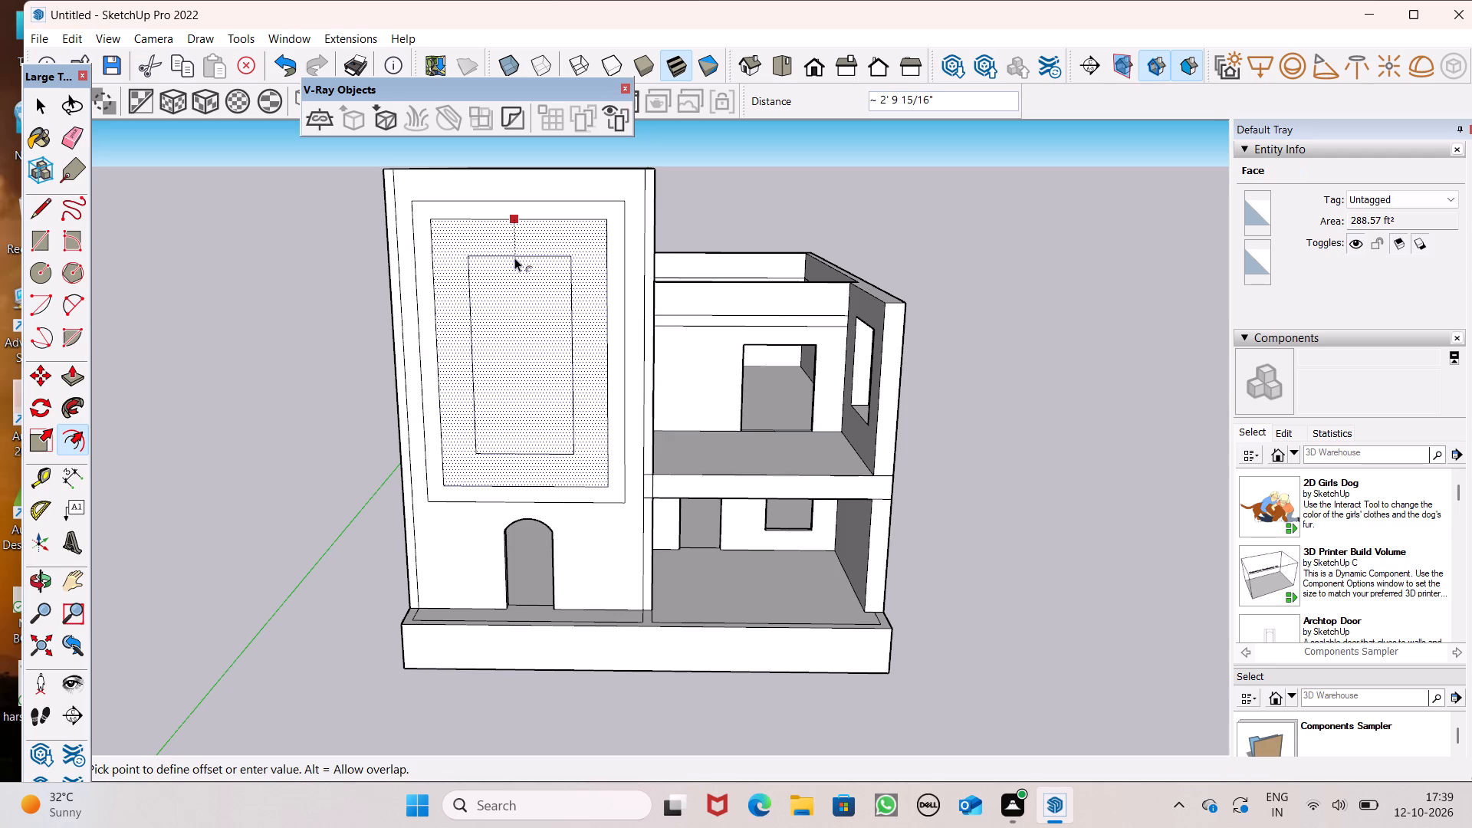
drag(514, 258, 508, 257)
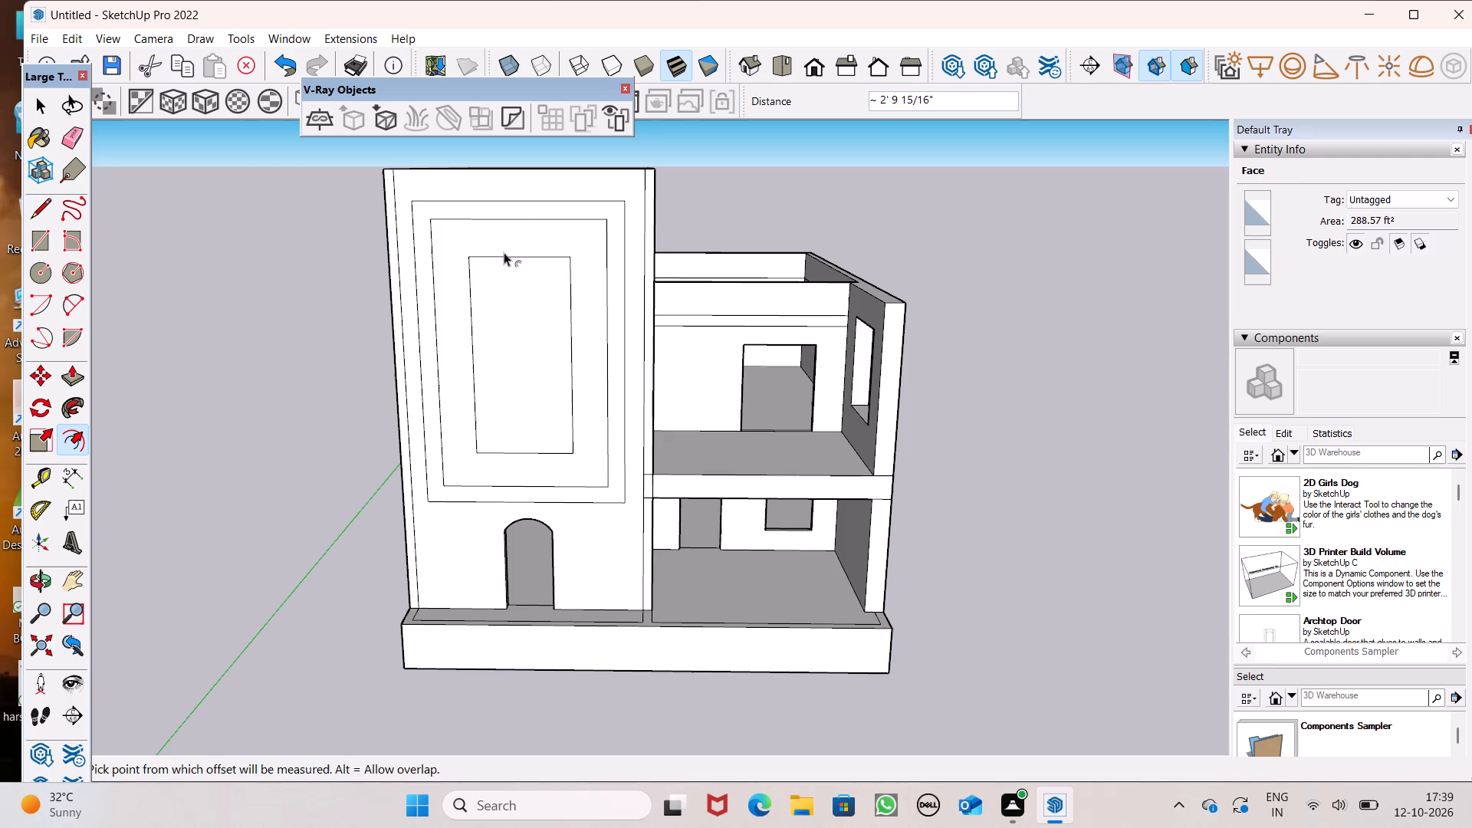
key(space)
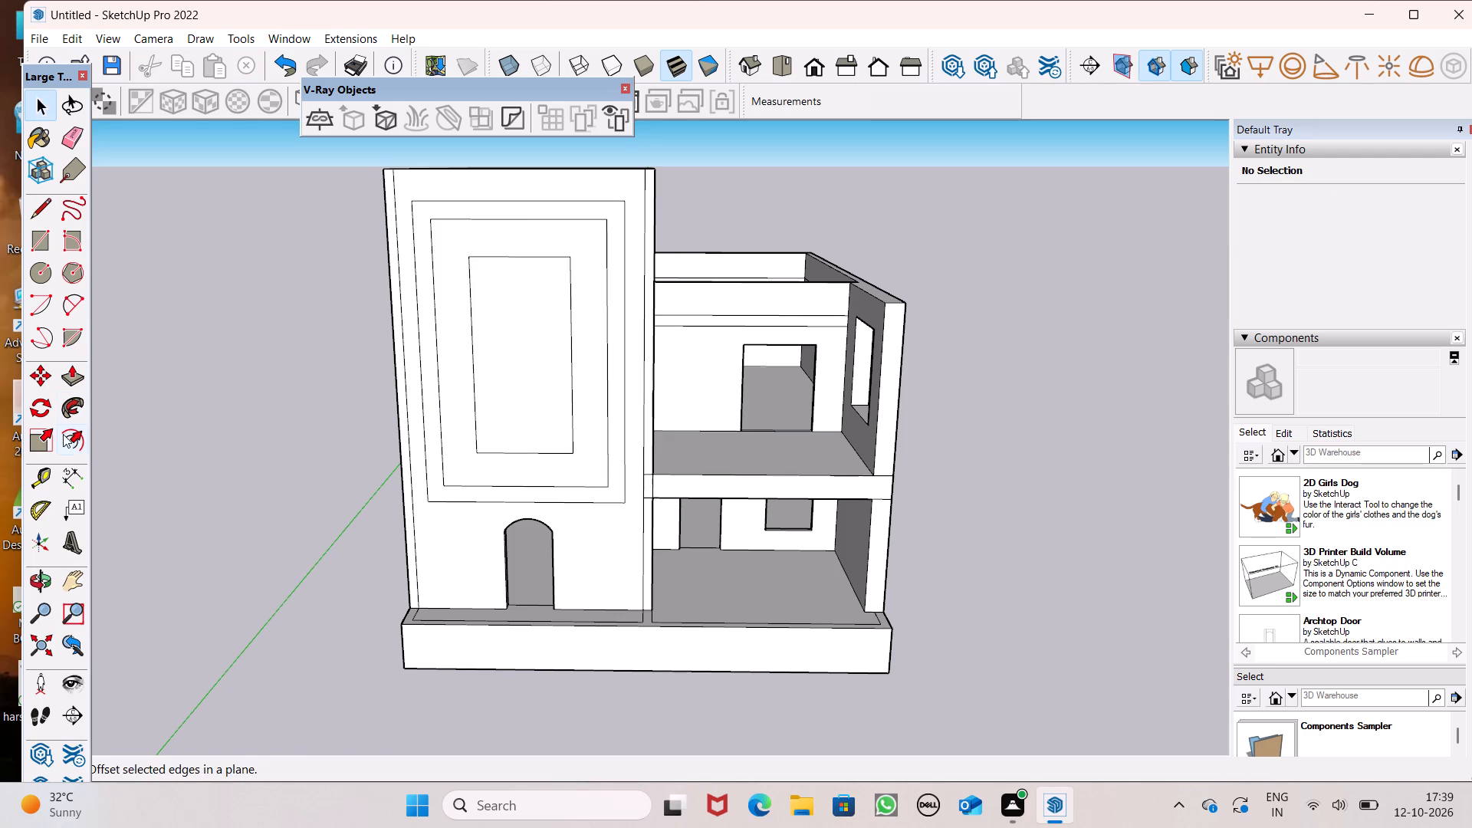
Offset the smallest rectangle on the tall block's front inward once more to form a narrow inner frame band.
click(66, 437)
drag(505, 264, 508, 268)
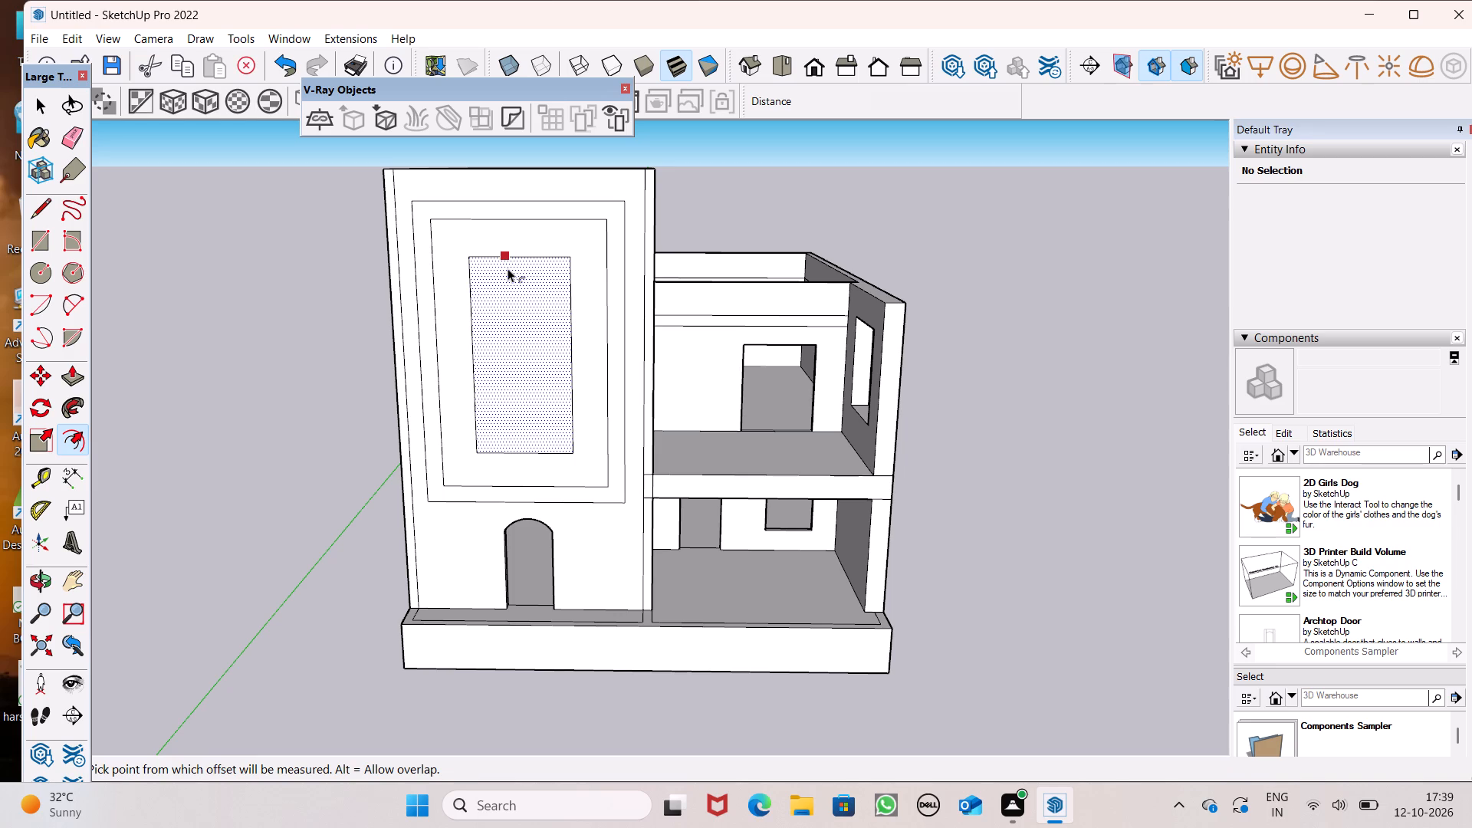
drag(508, 268, 510, 276)
key(space)
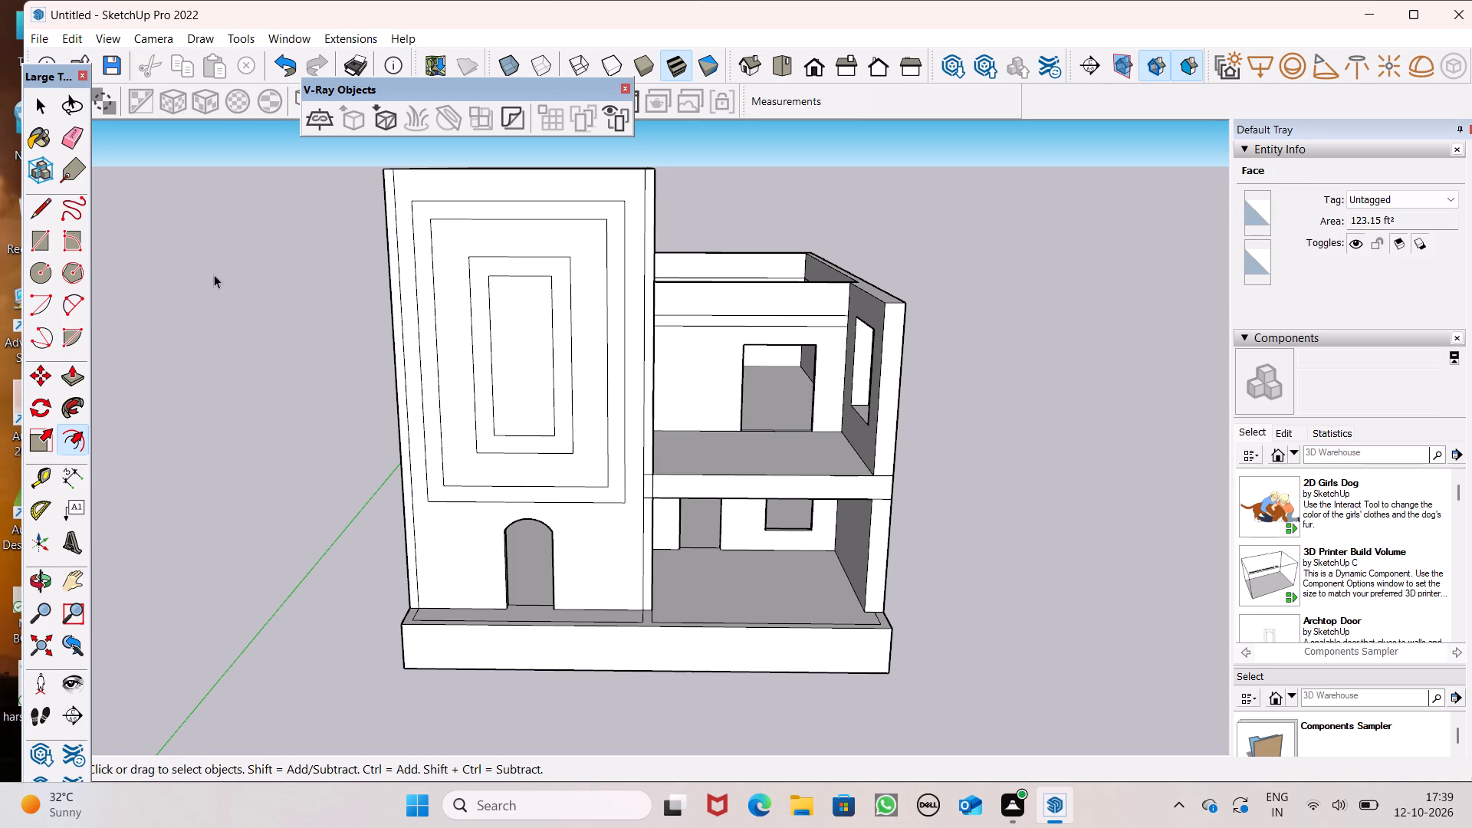
double_click(214, 274)
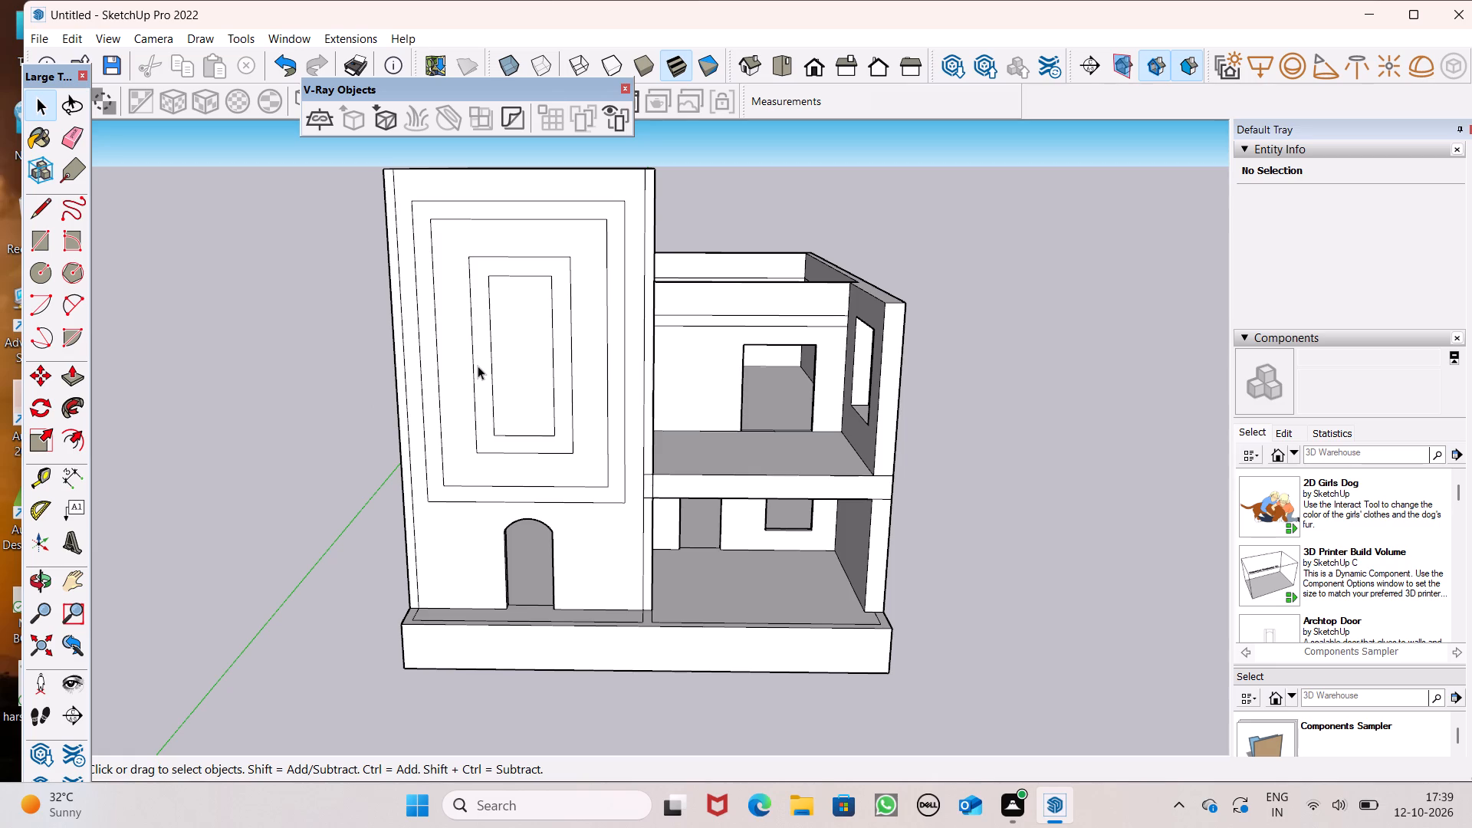
Pull the outer frame band out from the tall block's front face by about 1' 5".
middle_drag(655, 371, 685, 413)
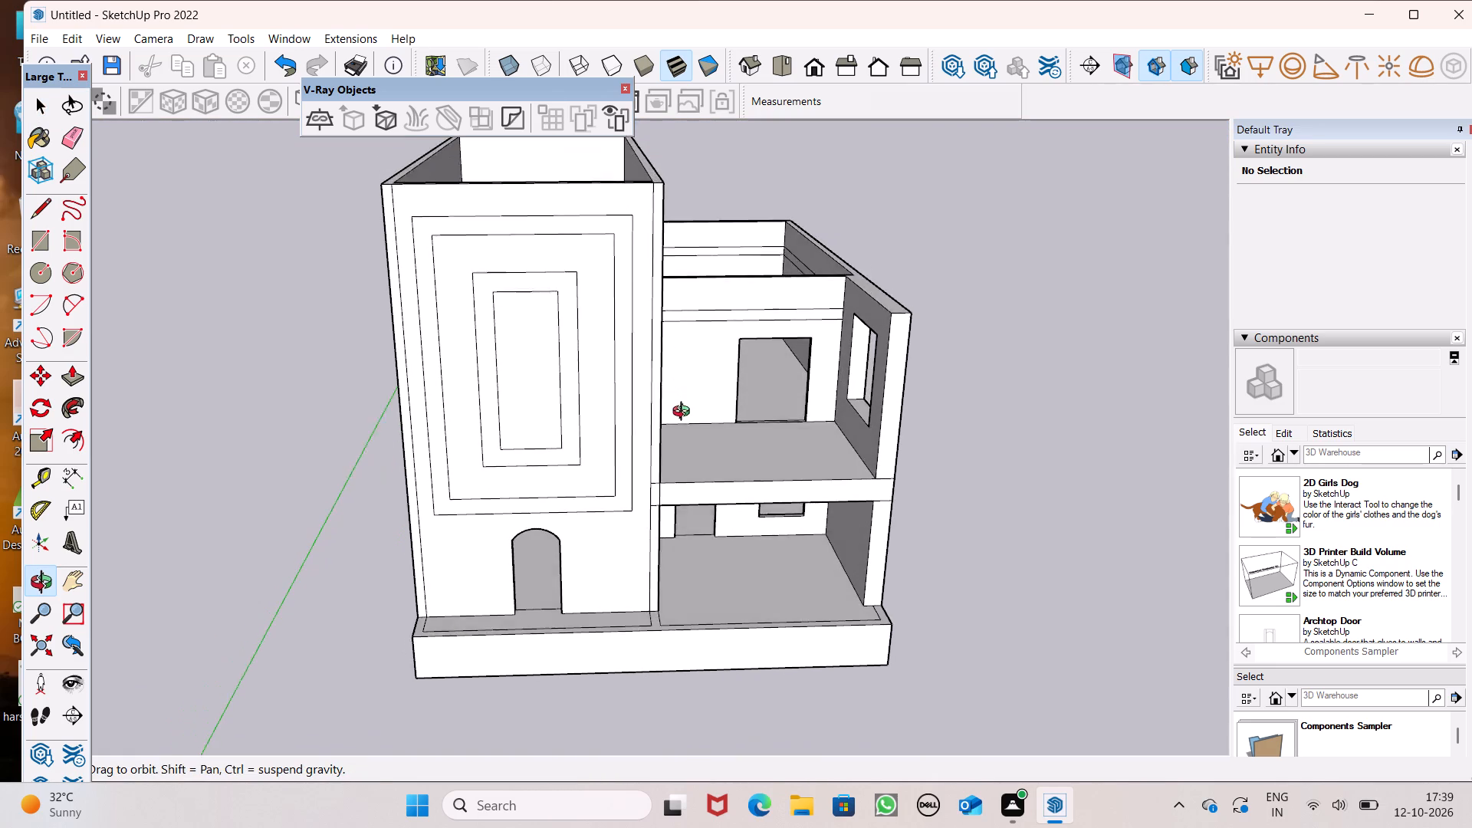
middle_drag(685, 413, 668, 478)
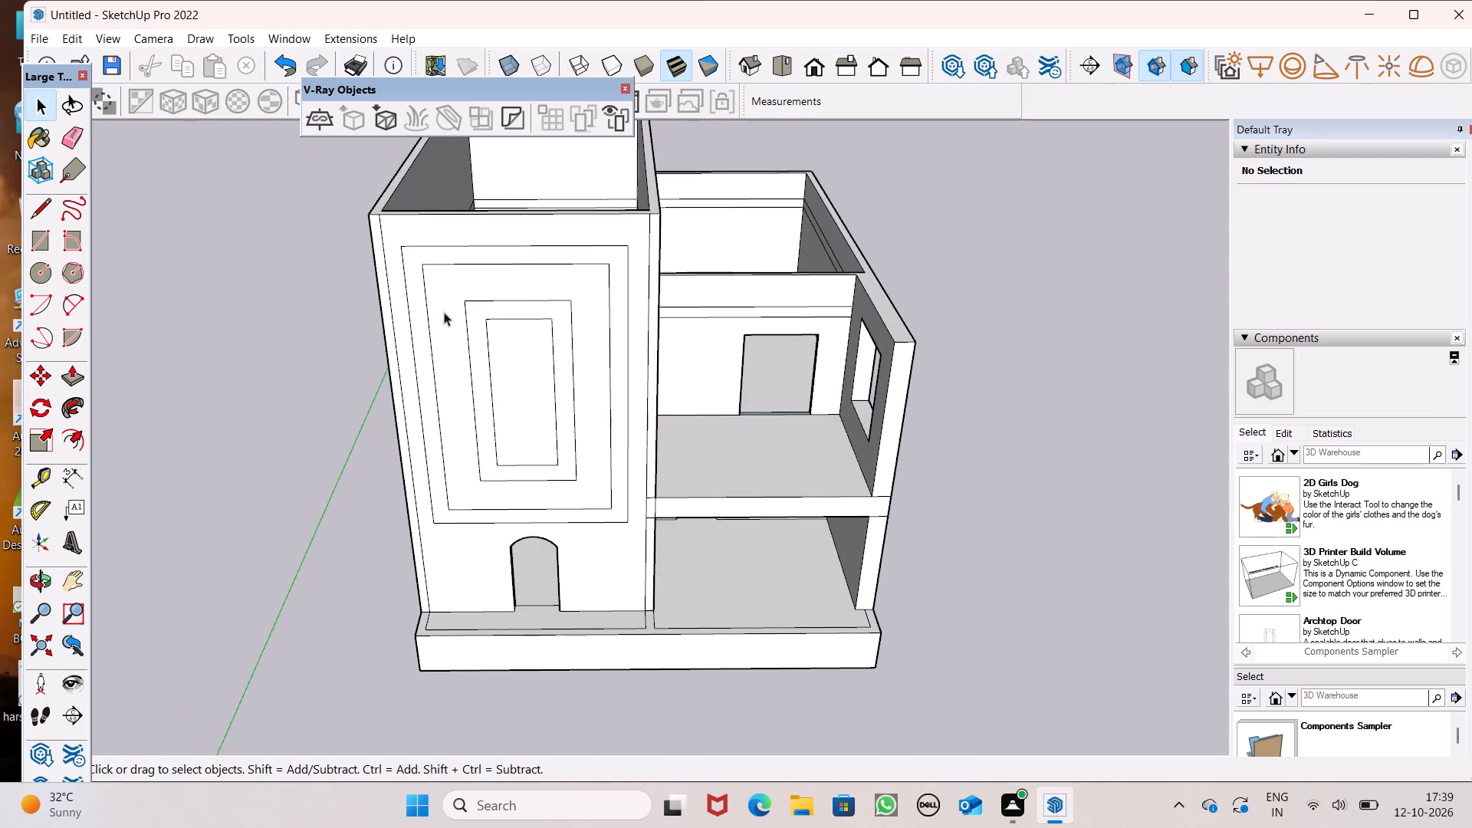
click(77, 373)
scroll(609, 433, up, 3)
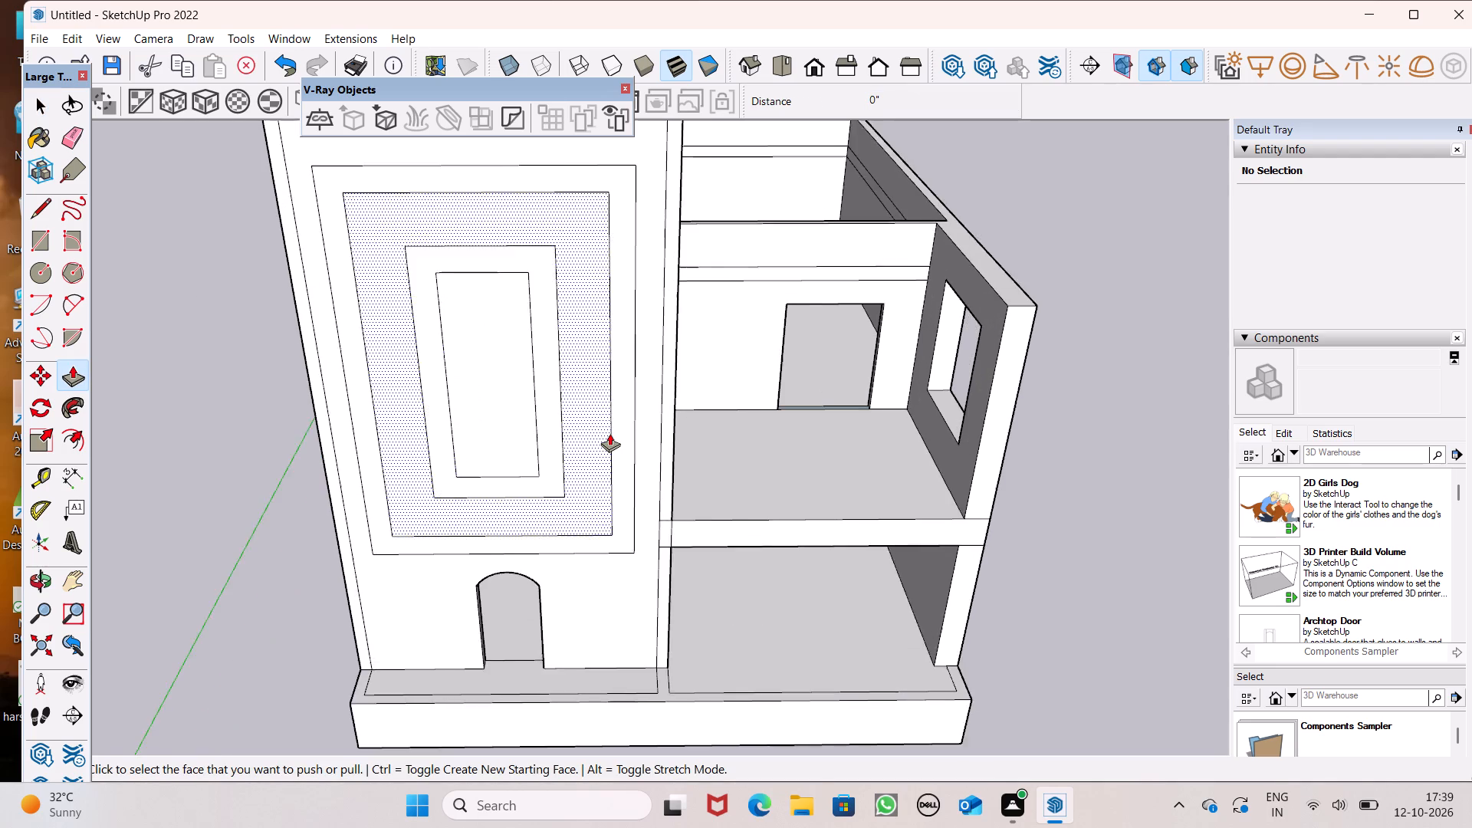
scroll(609, 433, up, 1)
scroll(664, 430, down, 5)
scroll(649, 514, up, 1)
scroll(818, 296, down, 4)
middle_drag(775, 404, 757, 444)
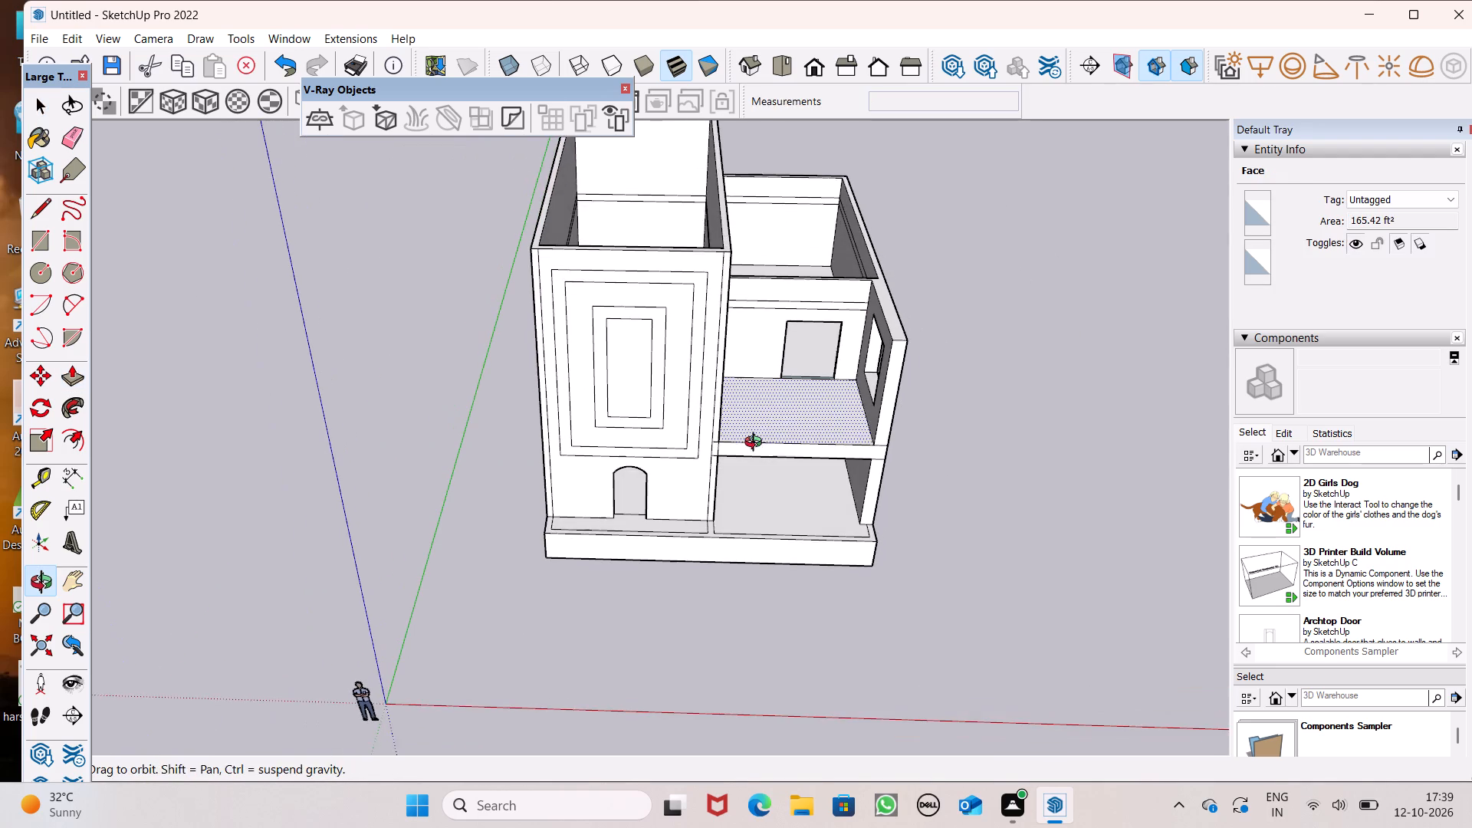
middle_drag(757, 444, 756, 442)
scroll(692, 421, up, 4)
drag(692, 421, 689, 433)
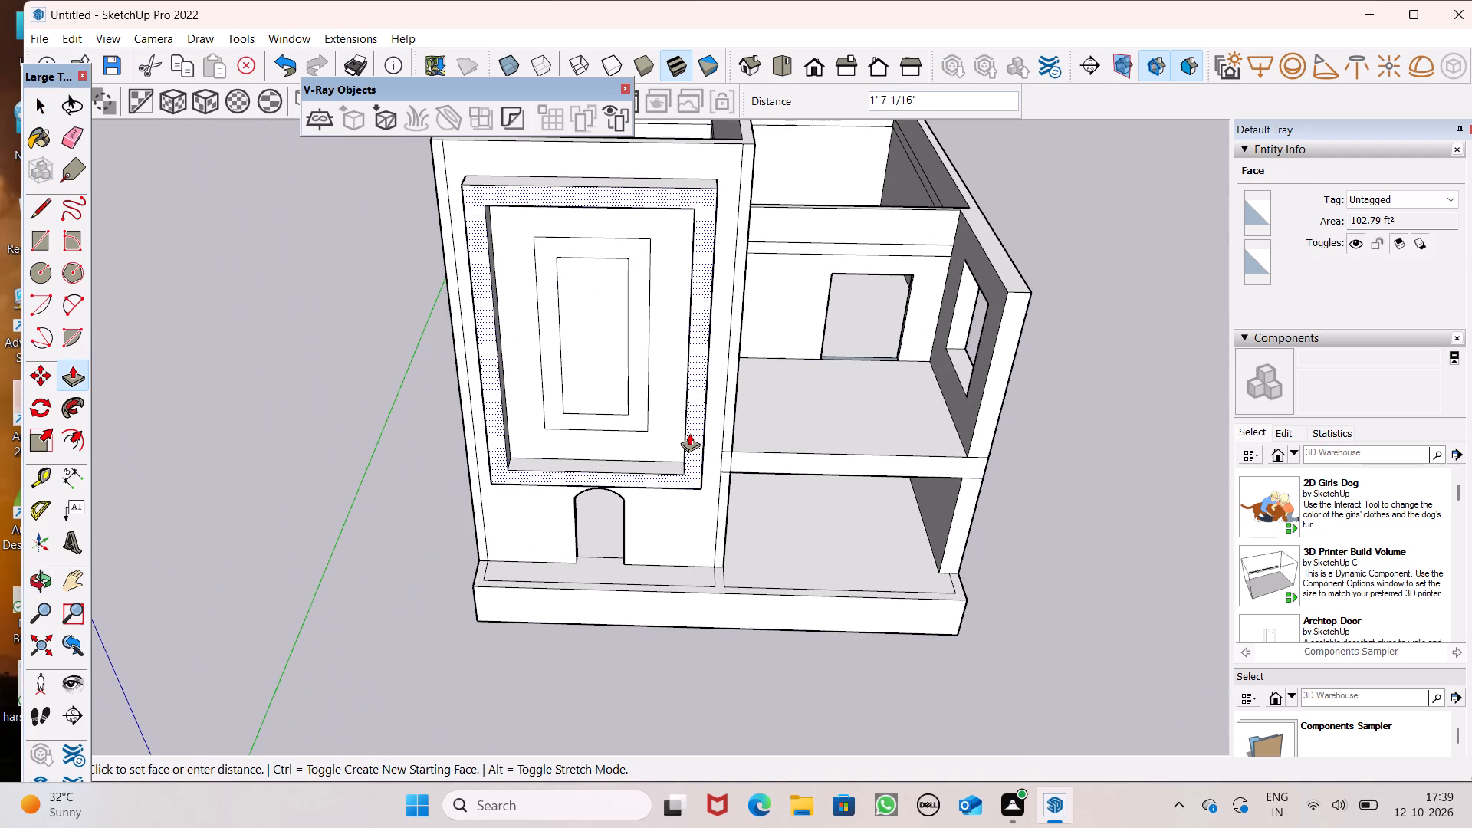
drag(689, 433, 689, 432)
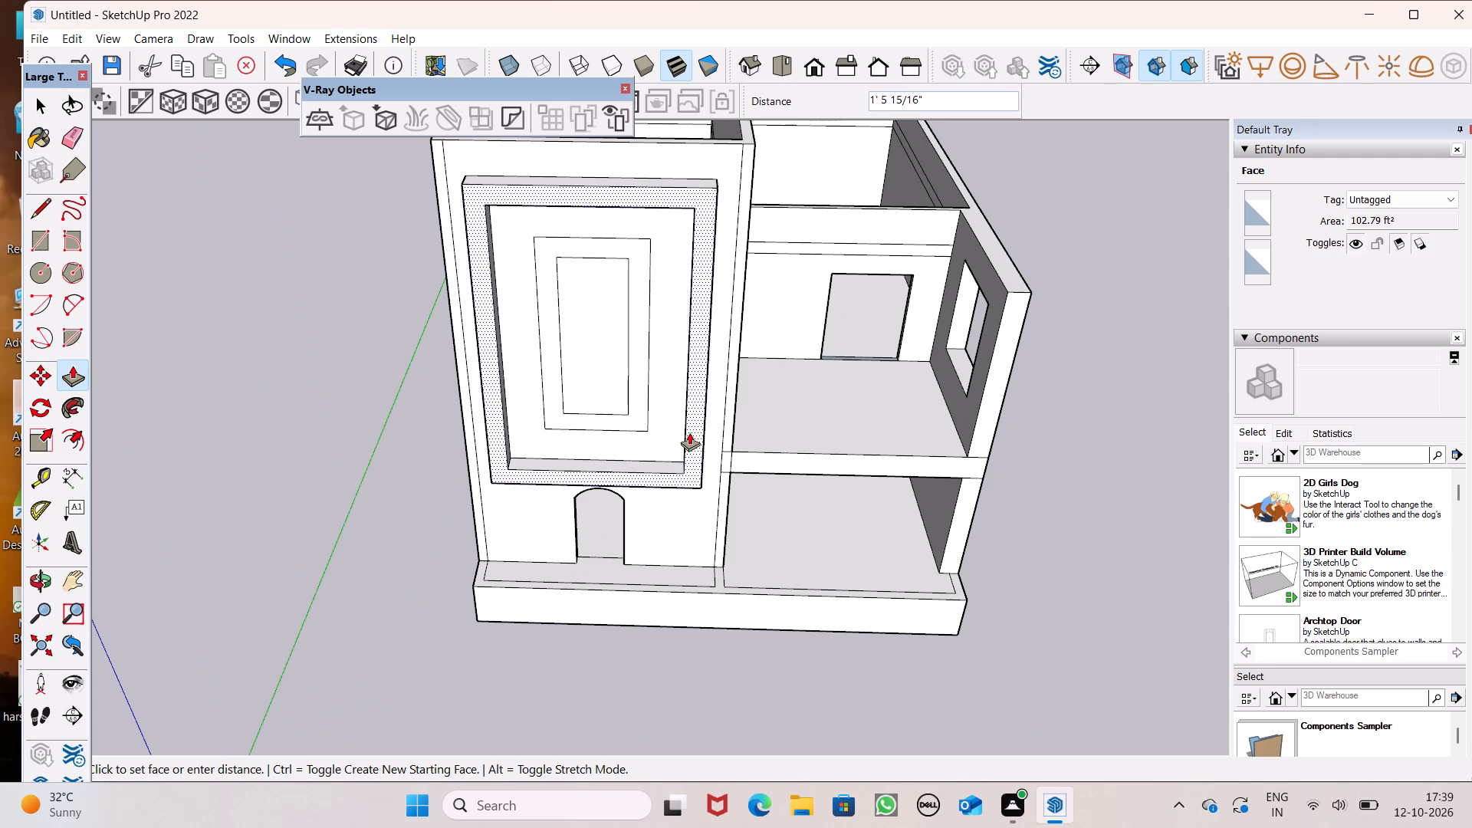
drag(689, 432, 691, 432)
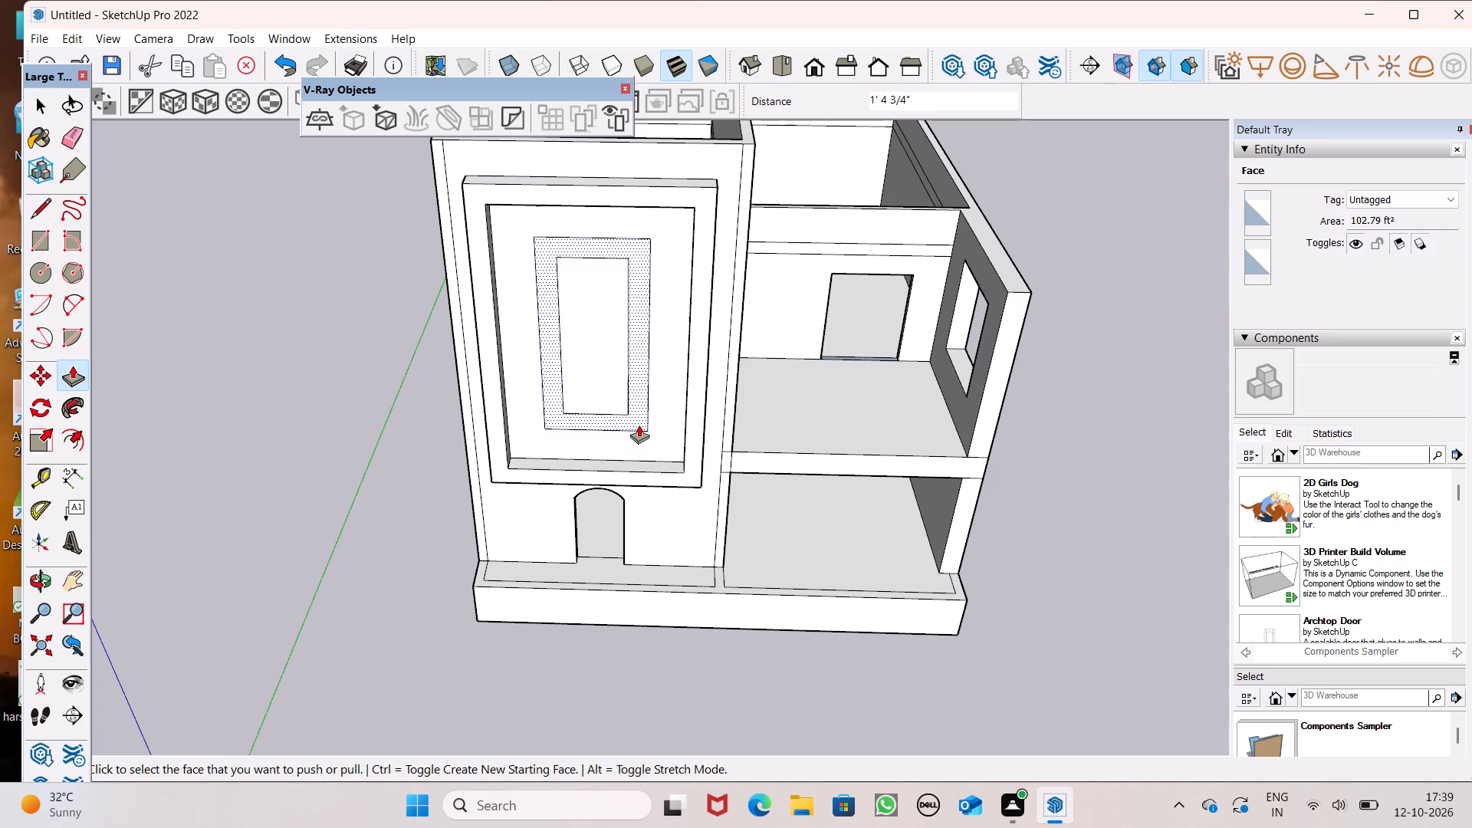
Pull the inner frame band out from the tall block's front face by about 1' 5".
scroll(629, 435, up, 4)
drag(639, 416, 636, 432)
Examine the building from the front, side and above, checking the raised frames and the arched door recess.
scroll(642, 340, down, 7)
middle_drag(704, 438, 946, 140)
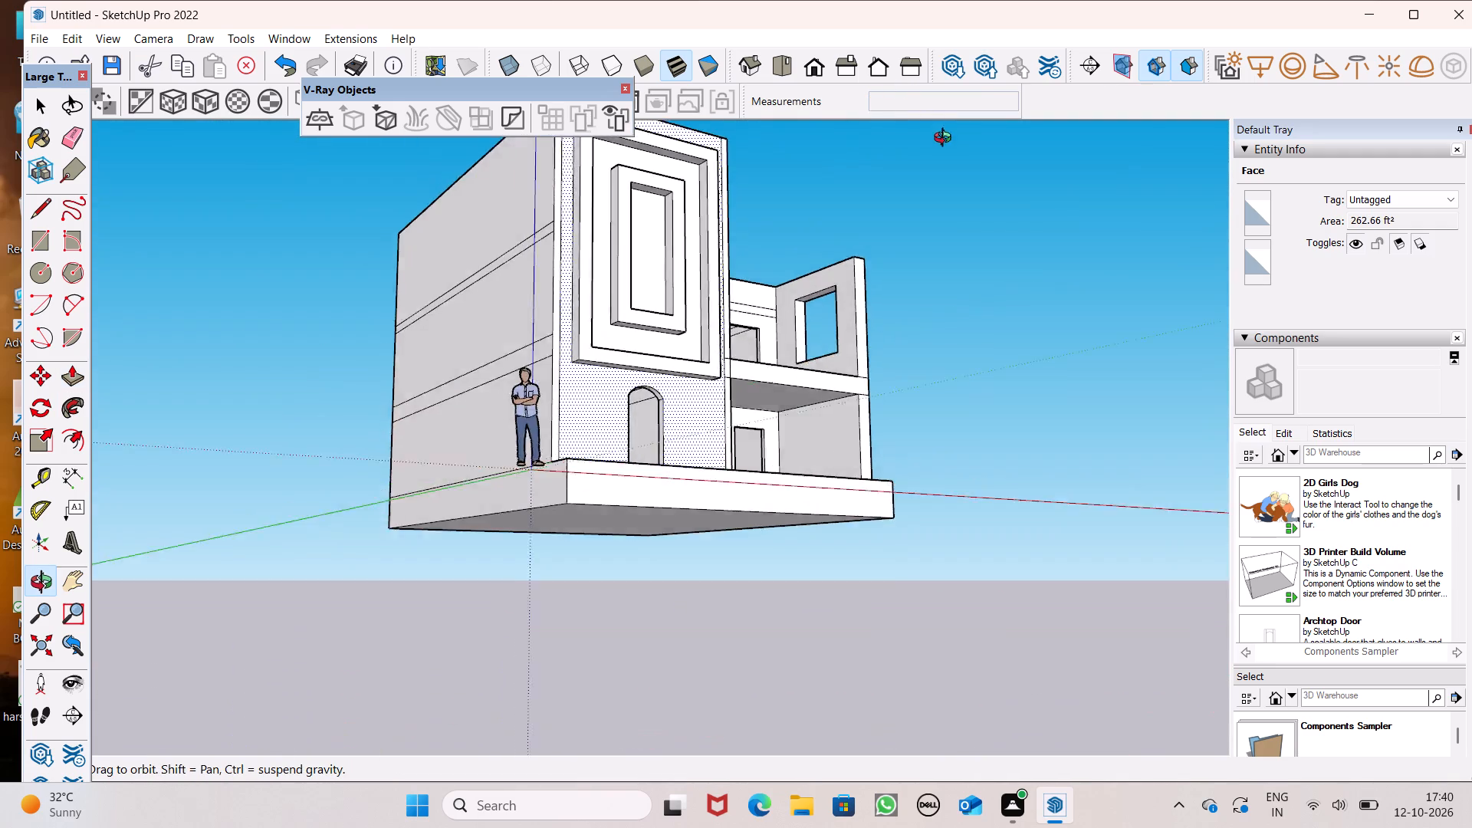
middle_drag(946, 140, 903, 318)
scroll(811, 193, up, 5)
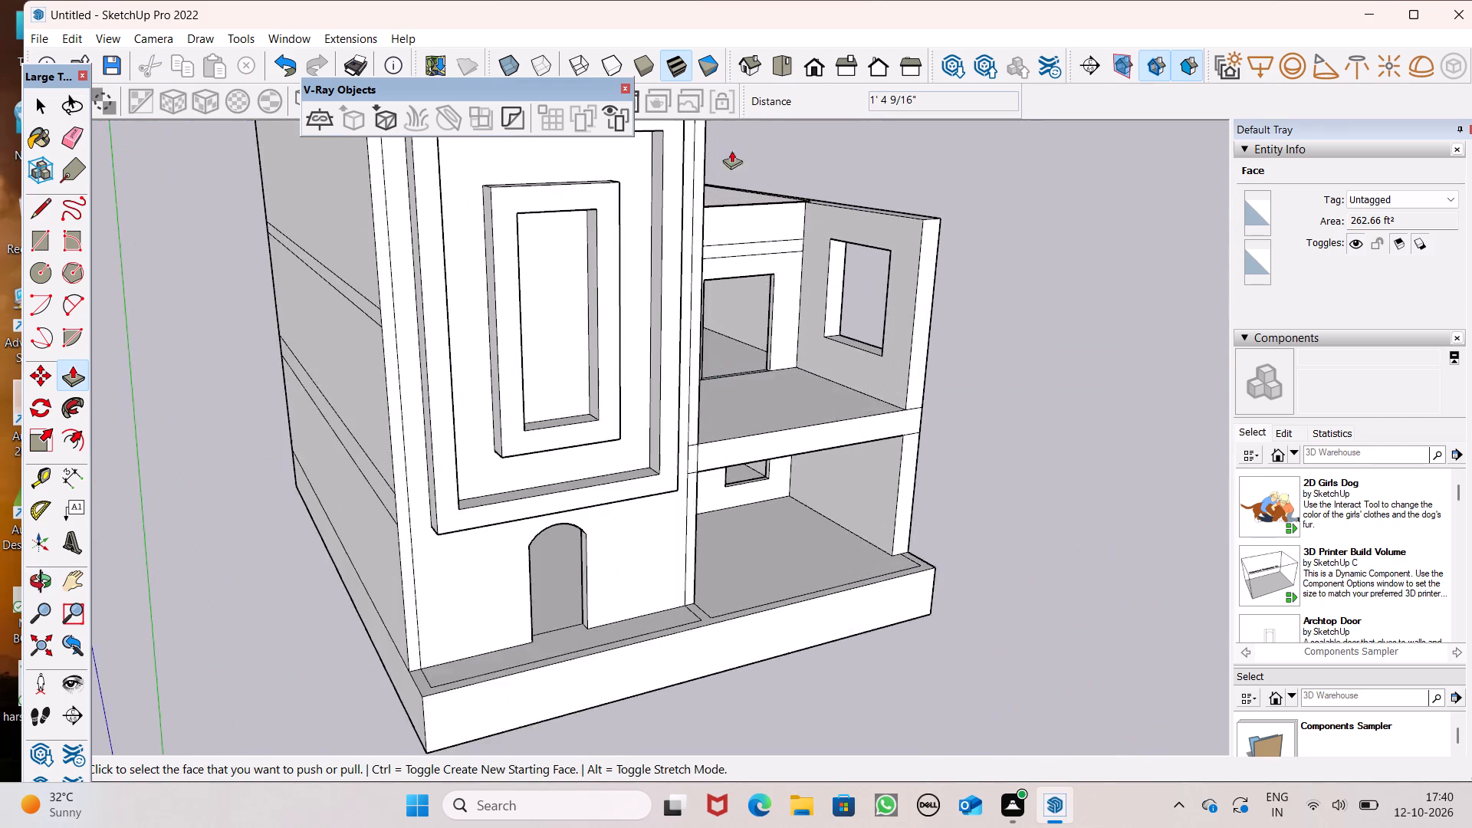
scroll(665, 198, down, 5)
middle_drag(665, 244, 930, 244)
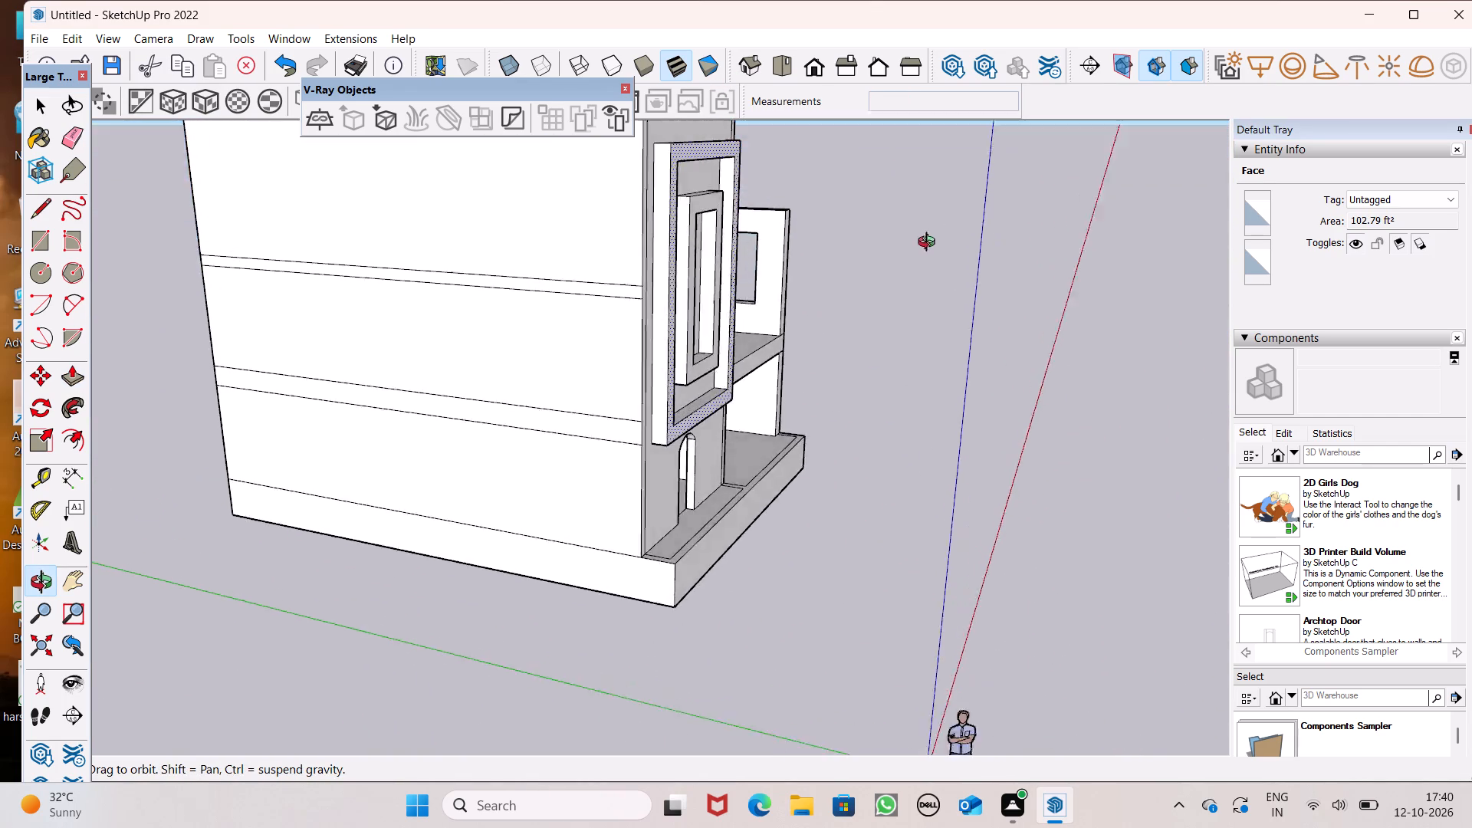
middle_drag(930, 244, 575, 333)
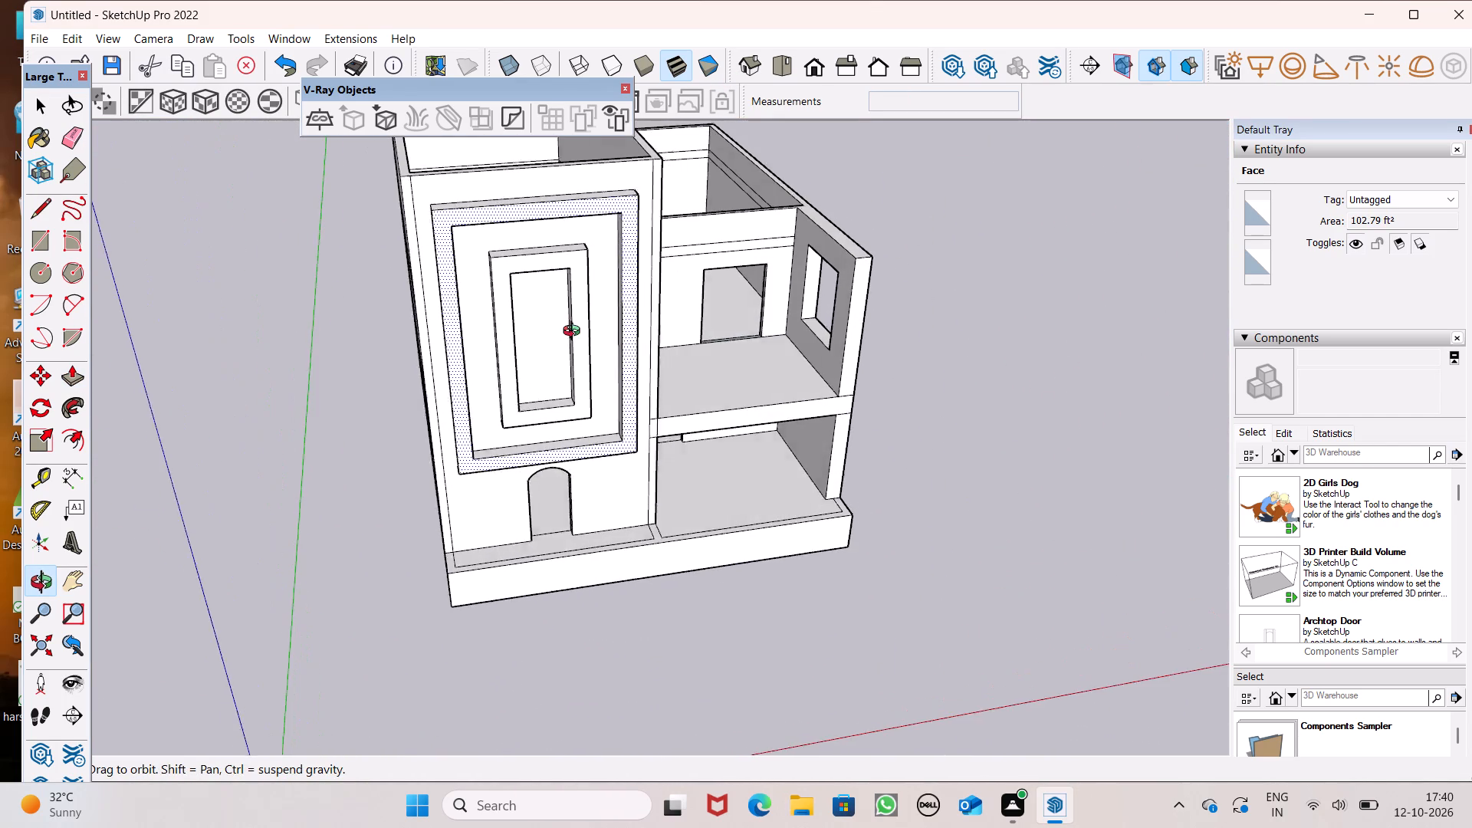
middle_drag(575, 333, 512, 246)
scroll(516, 236, up, 1)
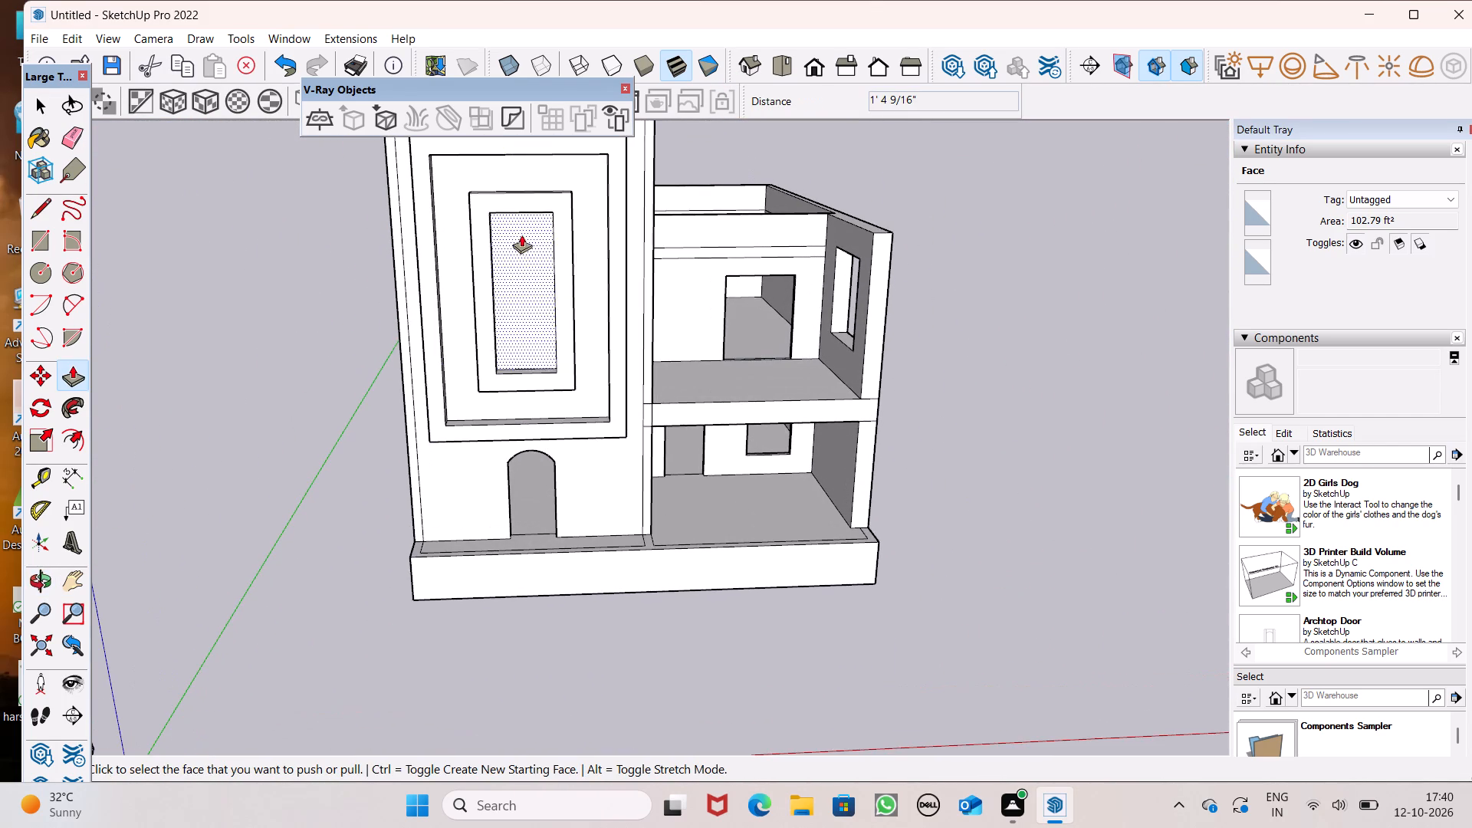
middle_drag(613, 280, 597, 238)
scroll(613, 280, up, 1)
key(space)
scroll(756, 379, down, 5)
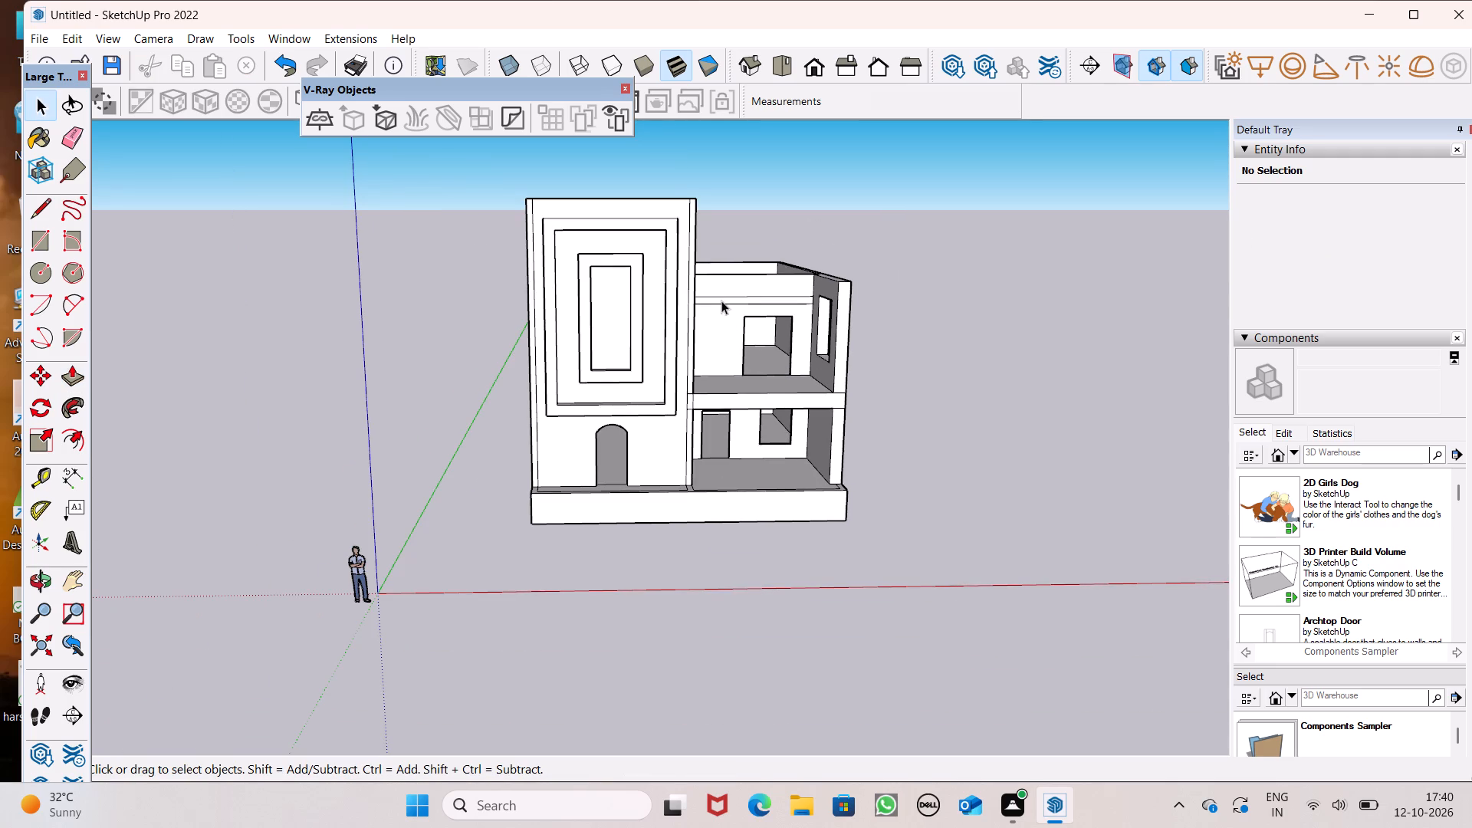
scroll(619, 229, up, 3)
scroll(767, 189, up, 1)
scroll(768, 199, down, 3)
middle_drag(752, 244, 739, 253)
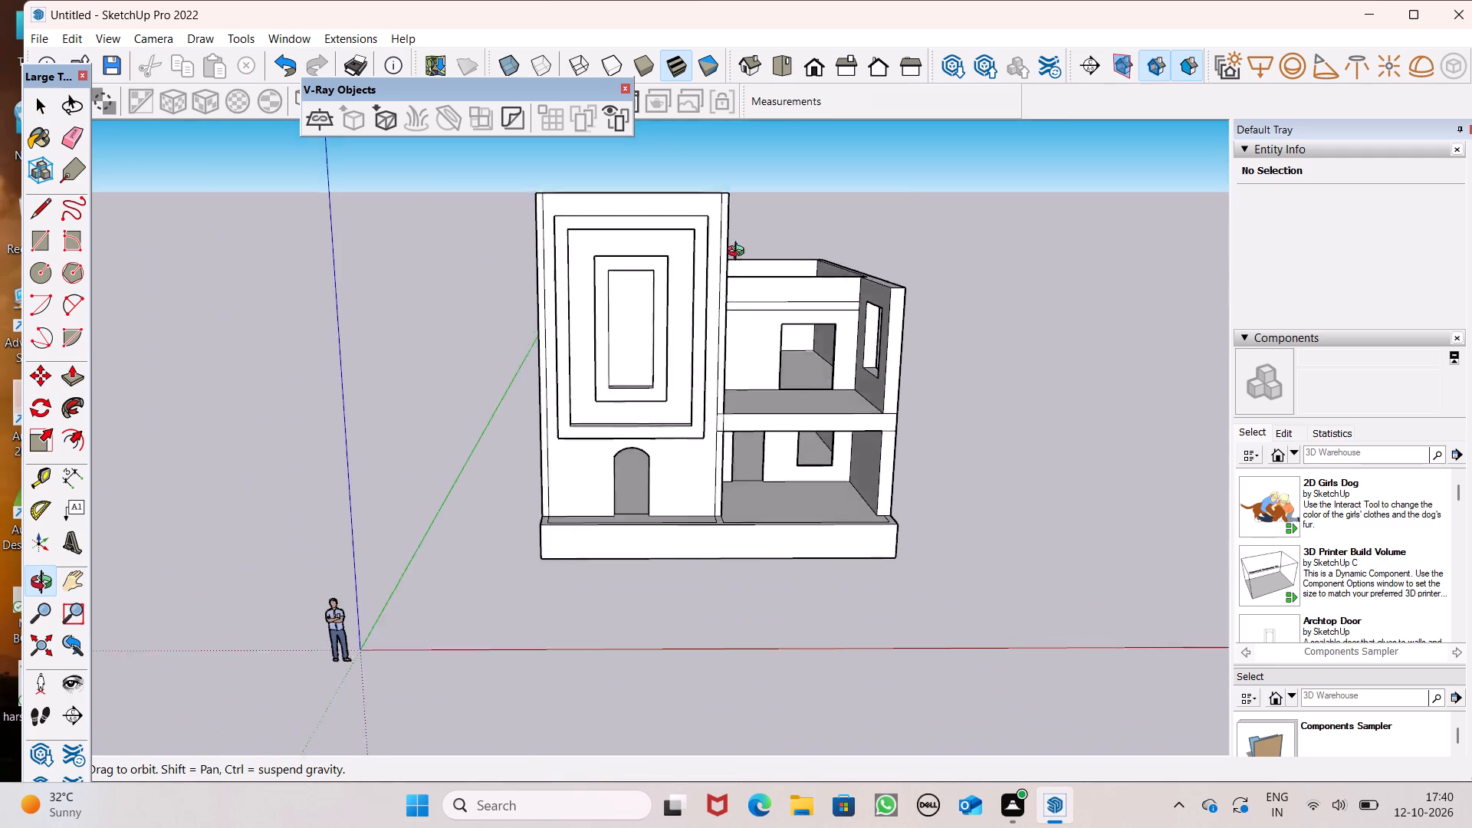
middle_drag(739, 253, 683, 323)
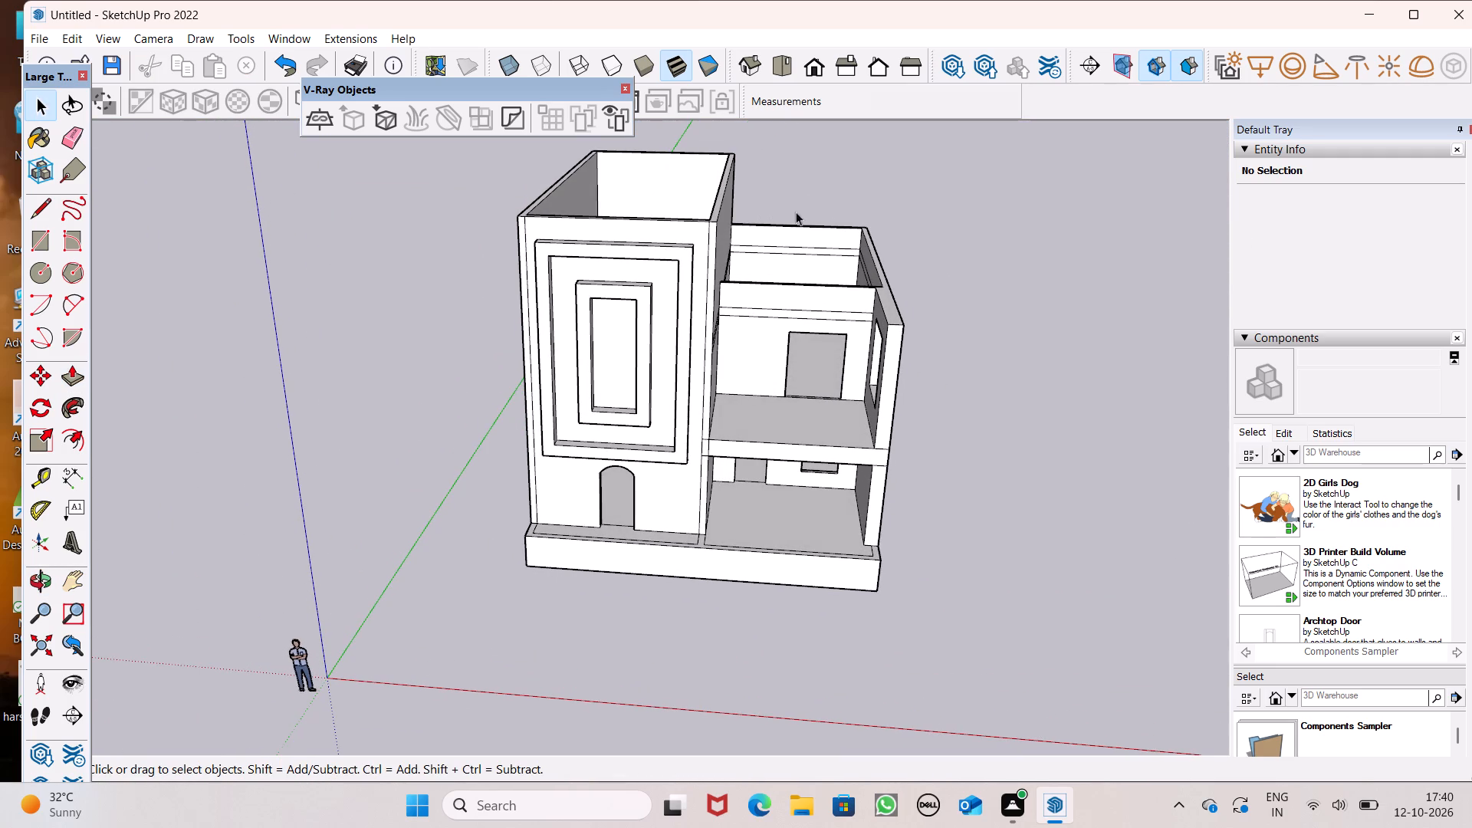
Draw a horizontal line about 4' 11" long across the upper part of the recessed panel inside the tall block's inner frame.
middle_drag(810, 231, 858, 178)
scroll(603, 348, up, 3)
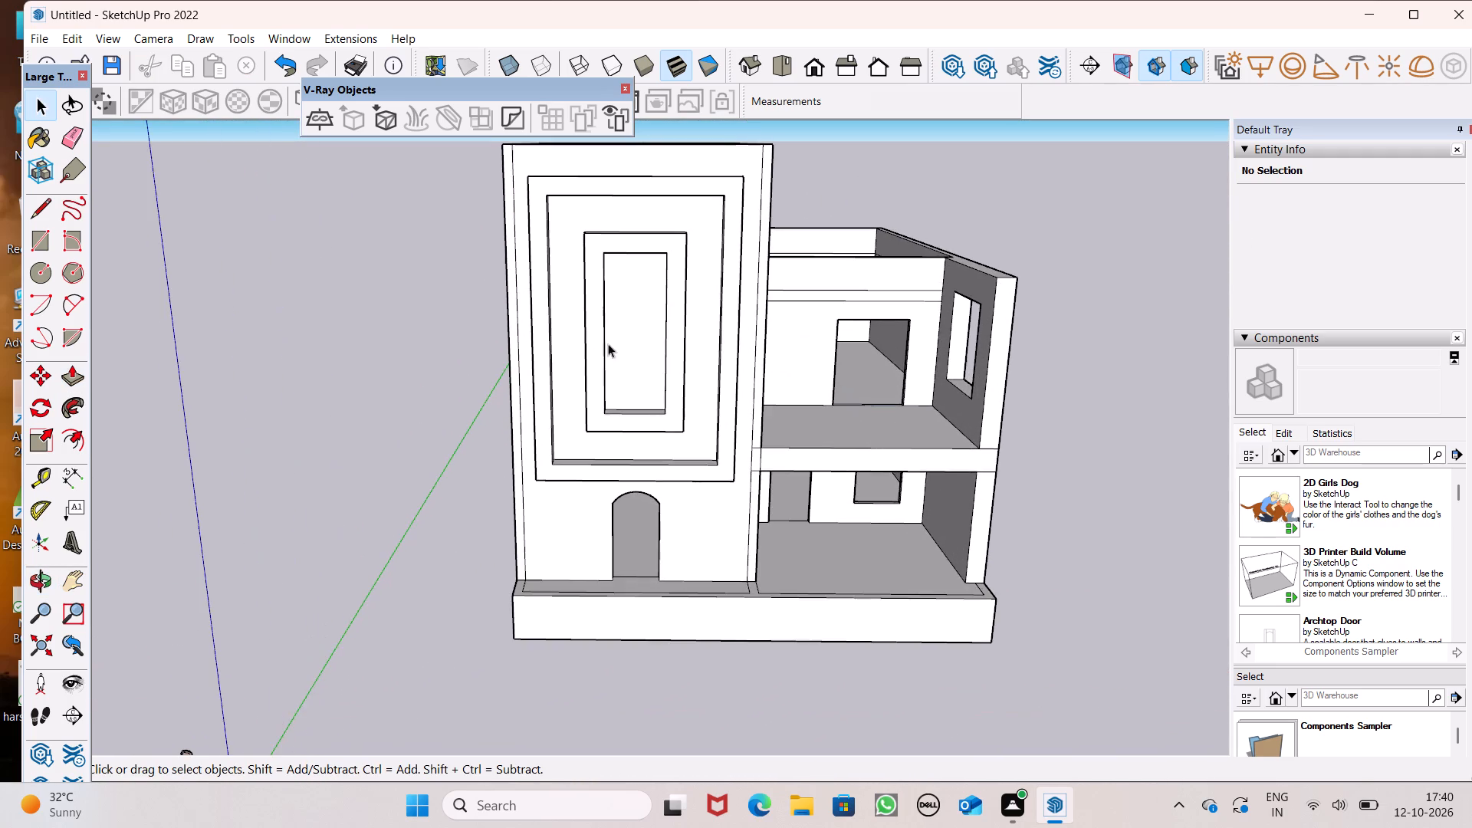
middle_drag(724, 356, 725, 336)
scroll(701, 309, up, 5)
middle_drag(638, 295, 638, 491)
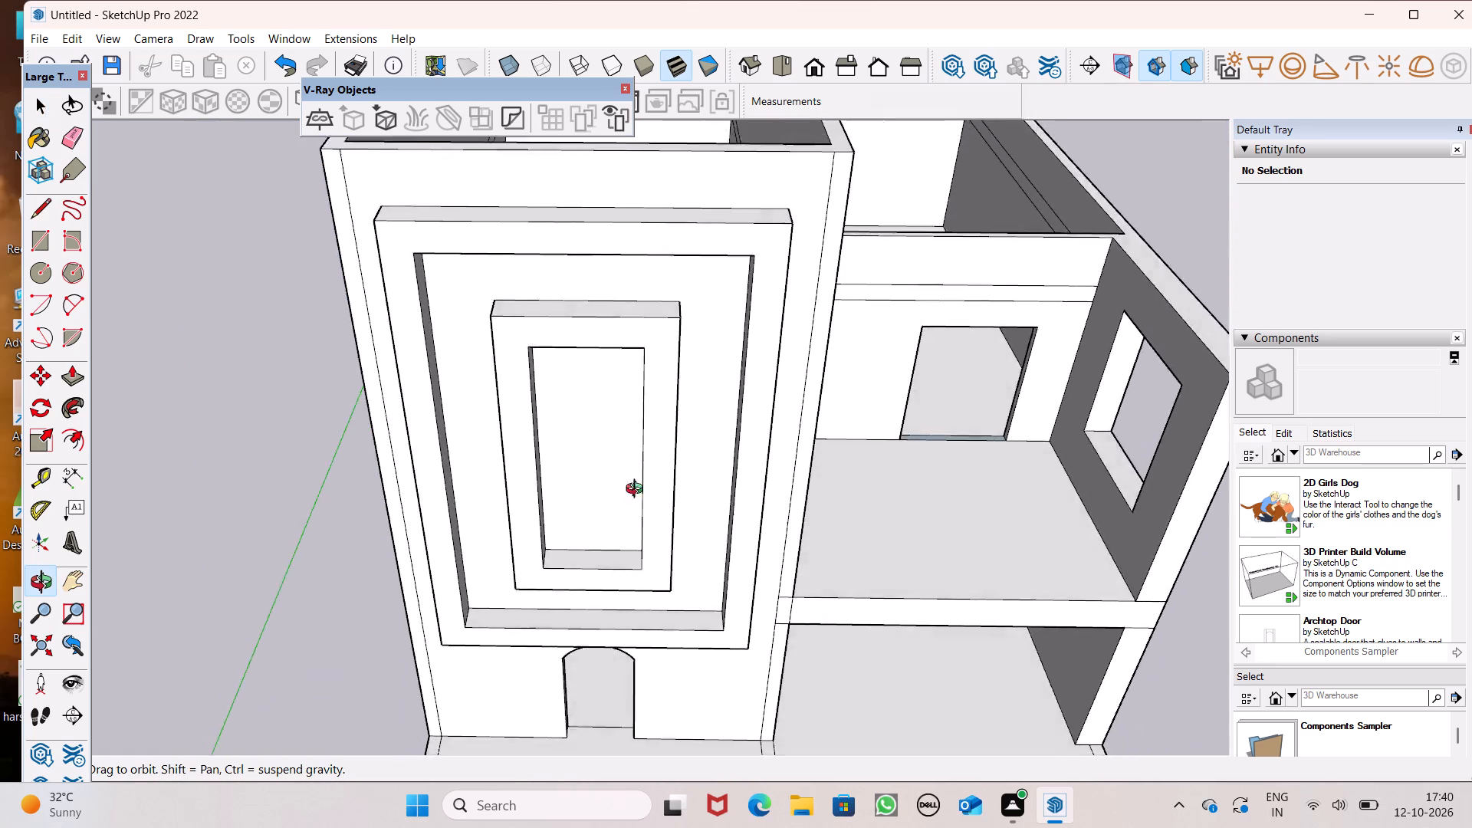
middle_drag(638, 491, 632, 332)
click(50, 211)
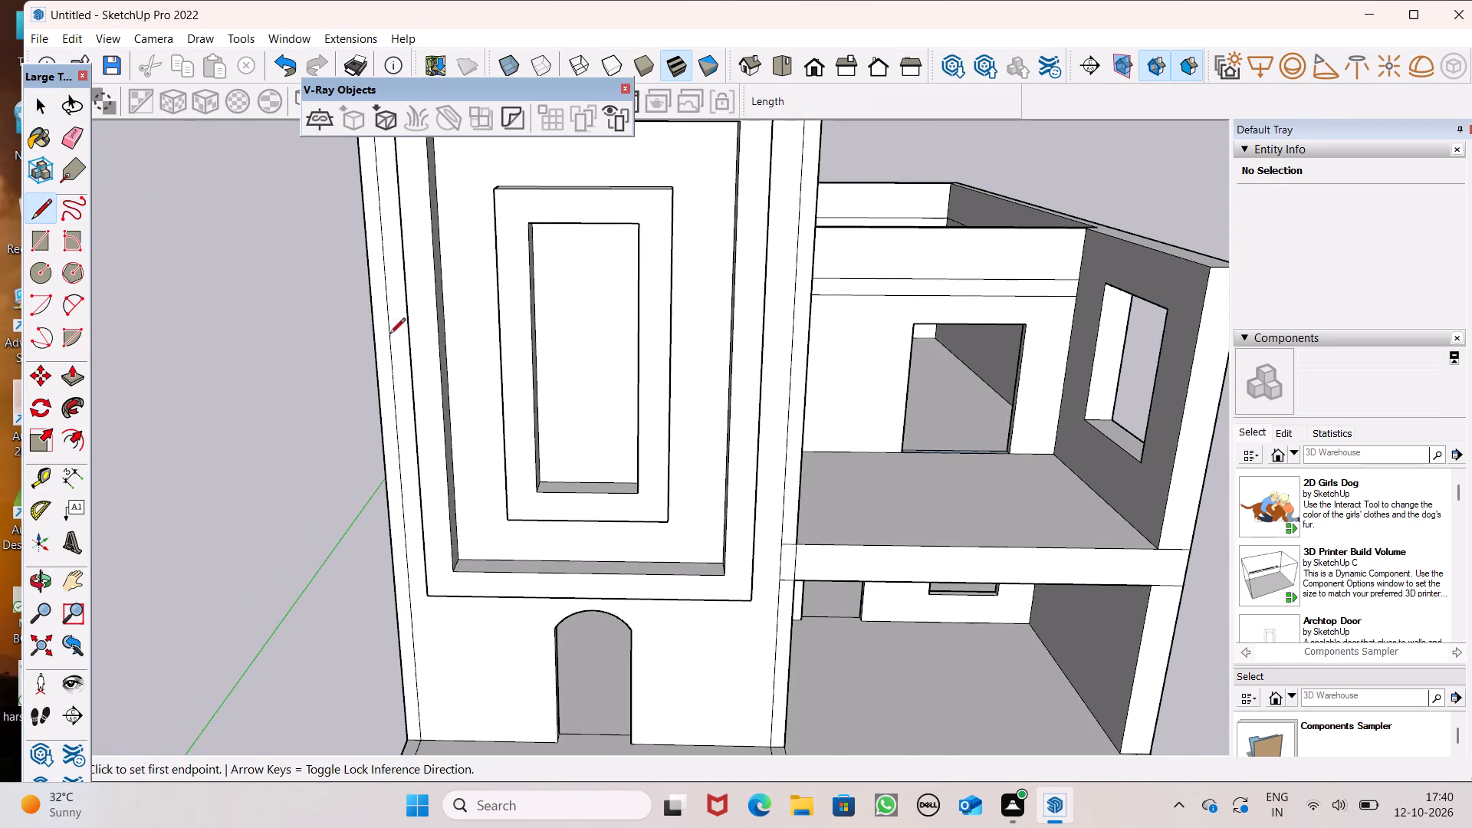
scroll(529, 369, up, 5)
scroll(540, 314, down, 5)
scroll(570, 278, up, 3)
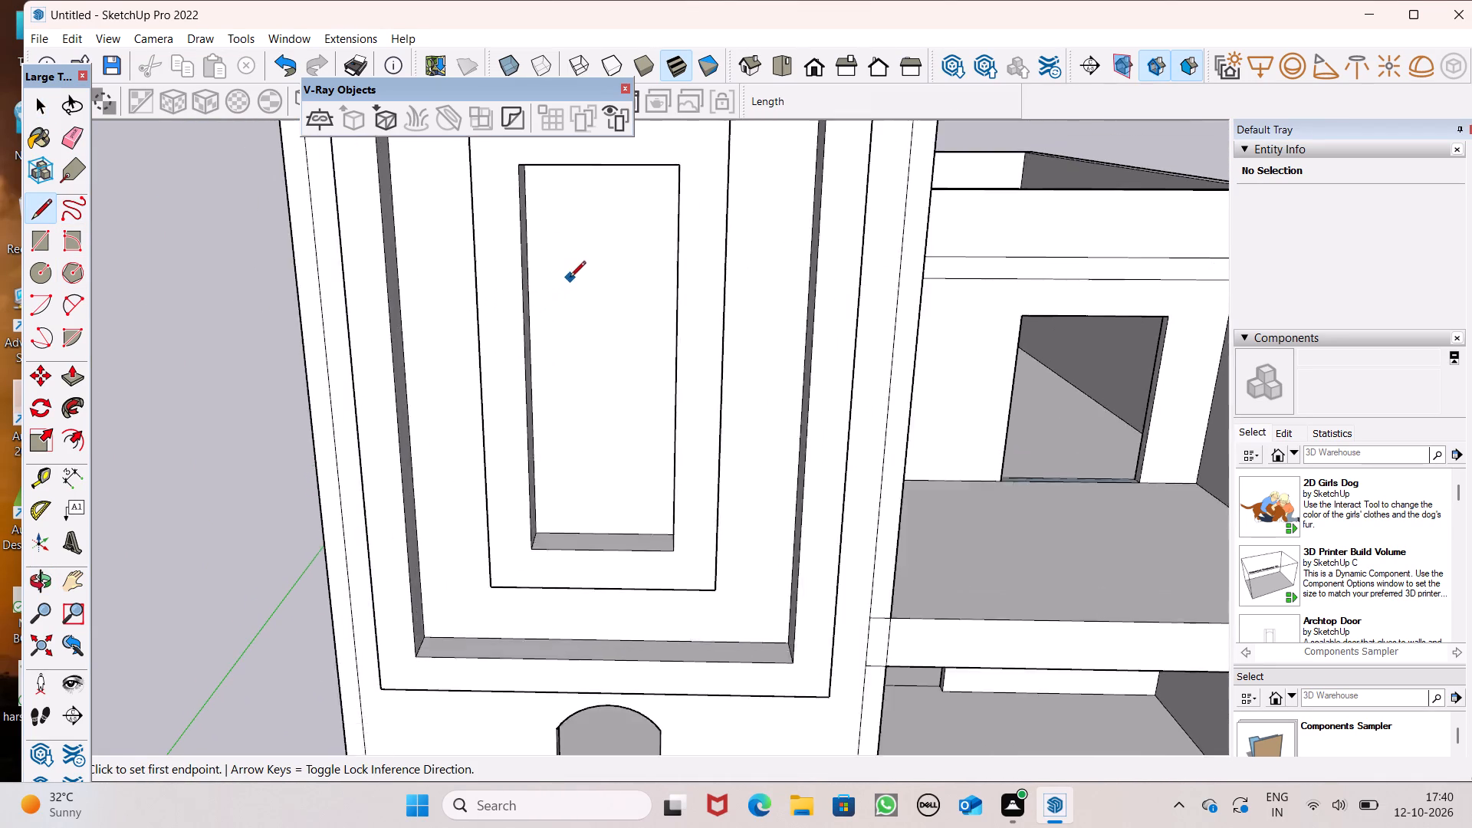
scroll(570, 278, up, 1)
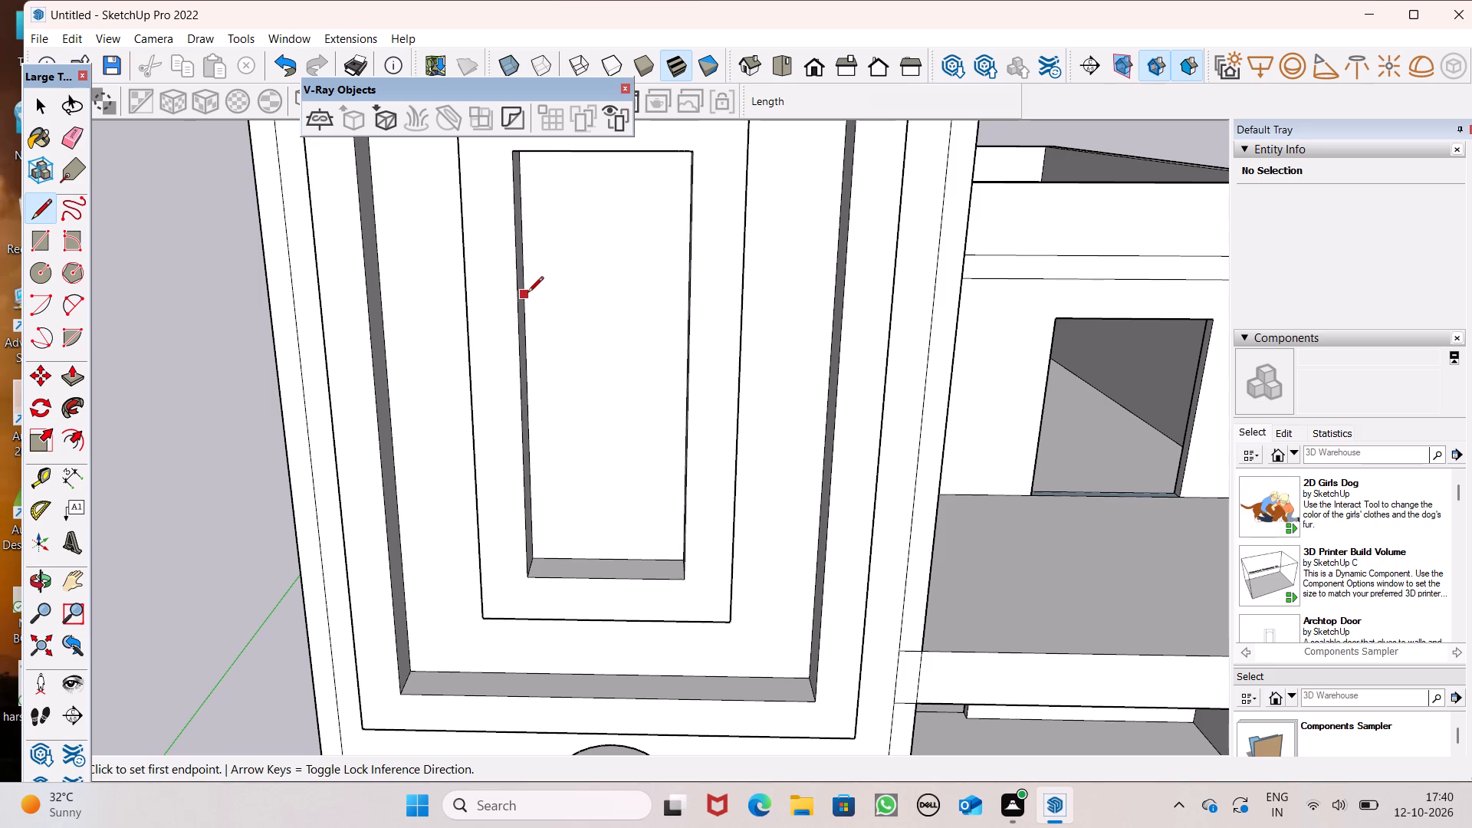
click(527, 294)
middle_drag(724, 350, 917, 424)
scroll(811, 355, up, 4)
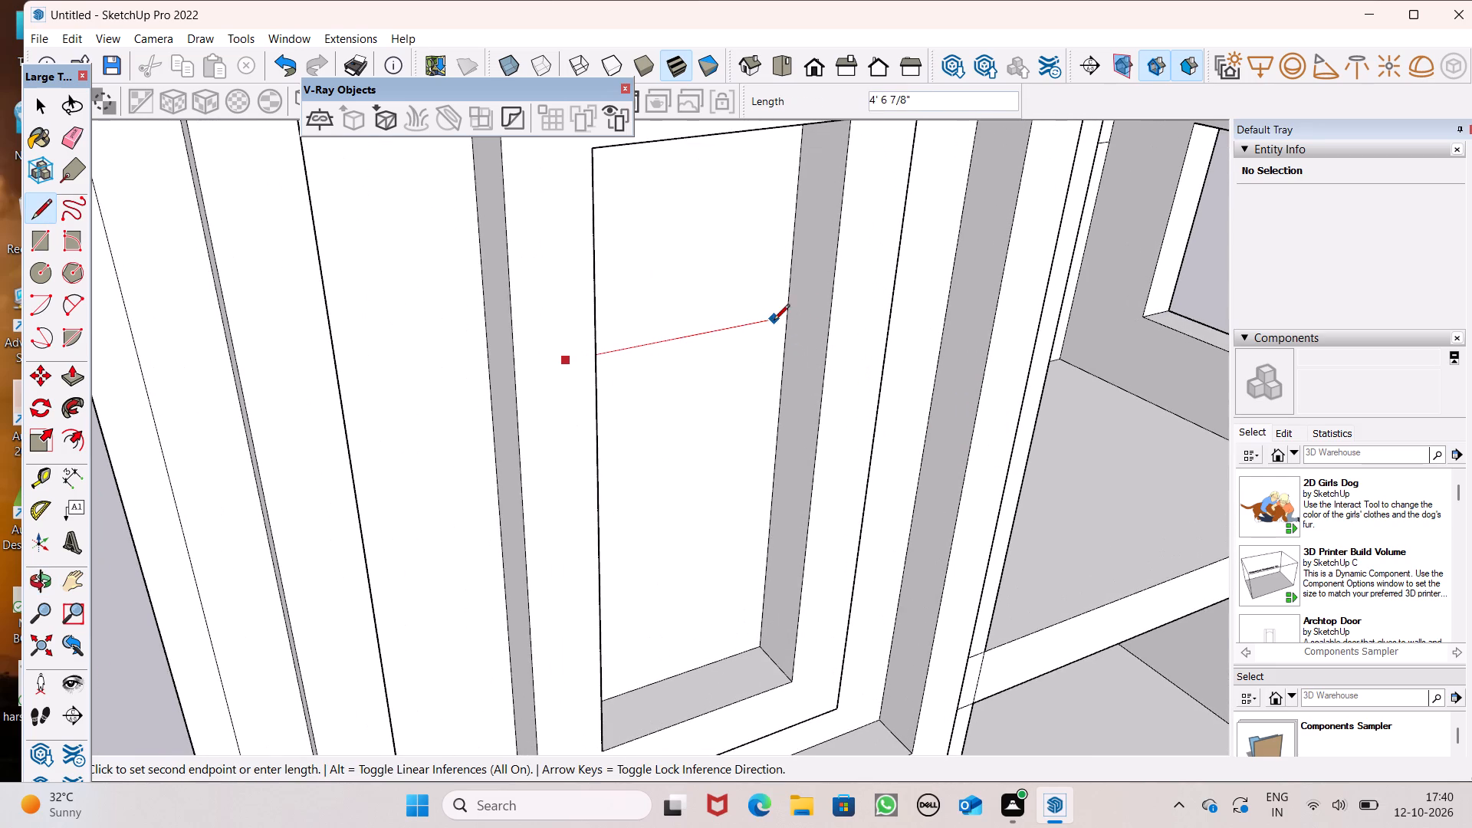
click(786, 314)
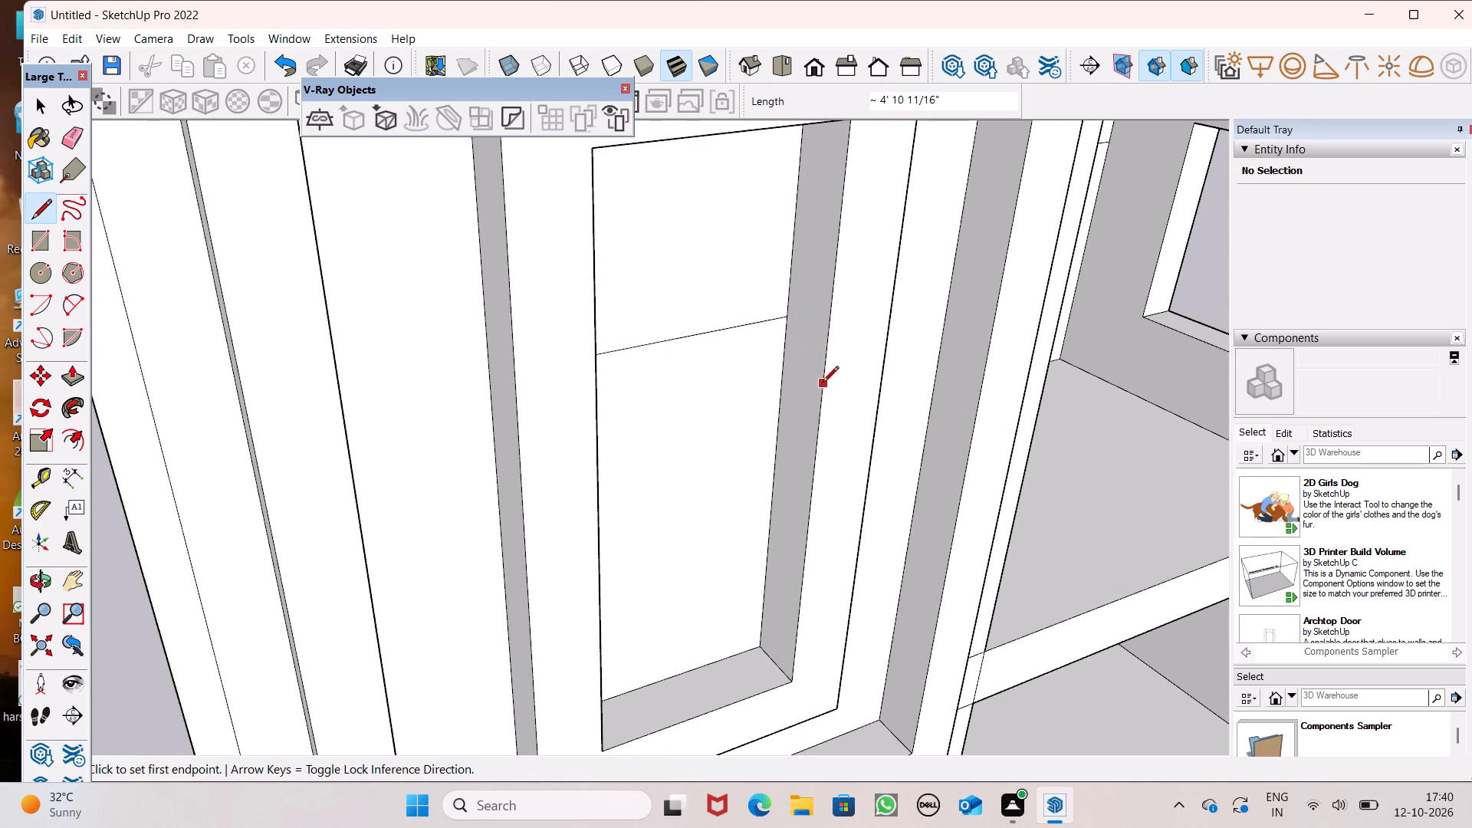
key(Escape)
key(5)
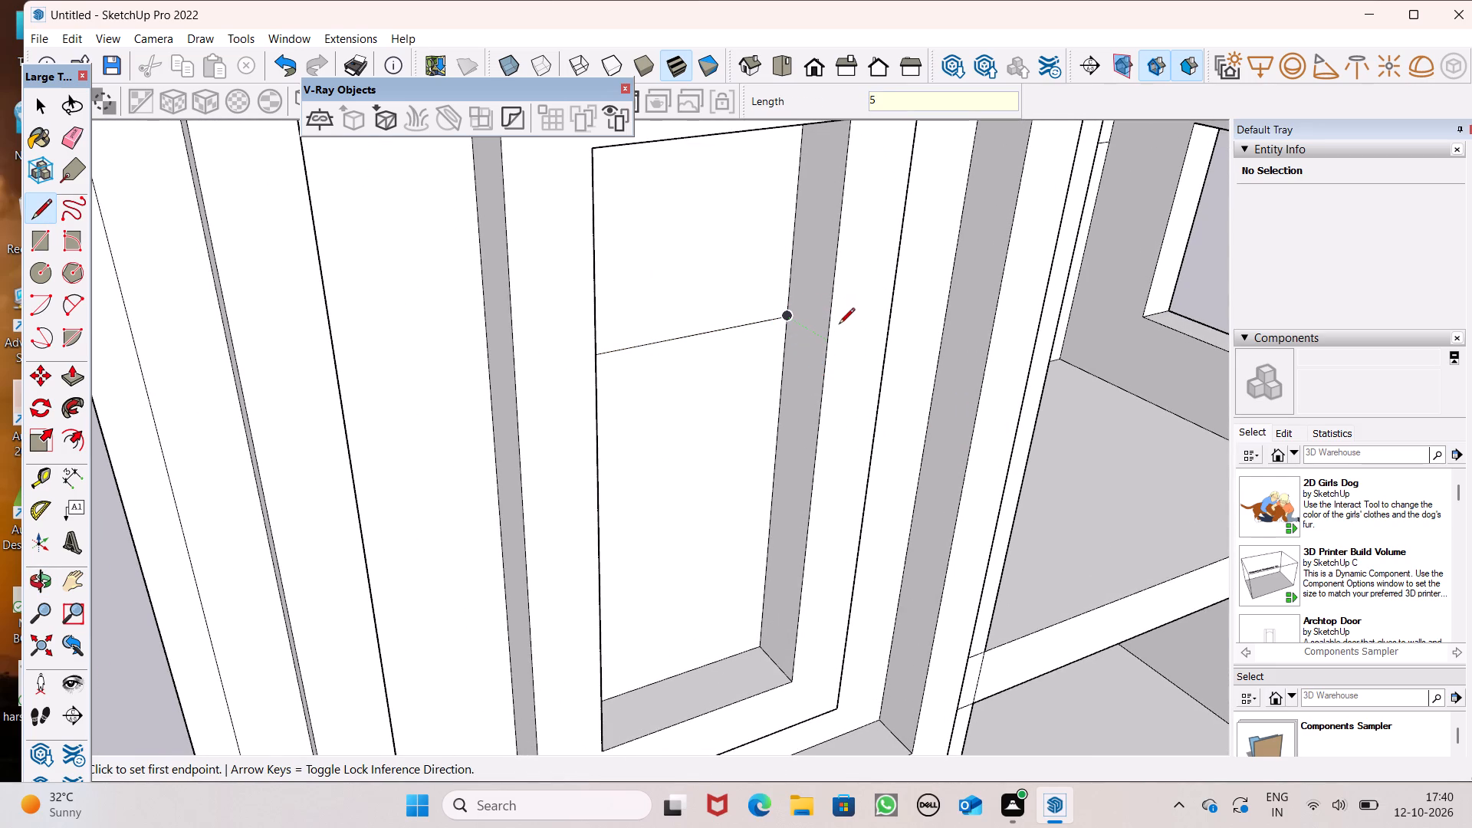
text(56)
Draw a second horizontal line about 4' 11" long across the same recessed panel, below the first, dividing it into three.
middle_drag(812, 490, 752, 438)
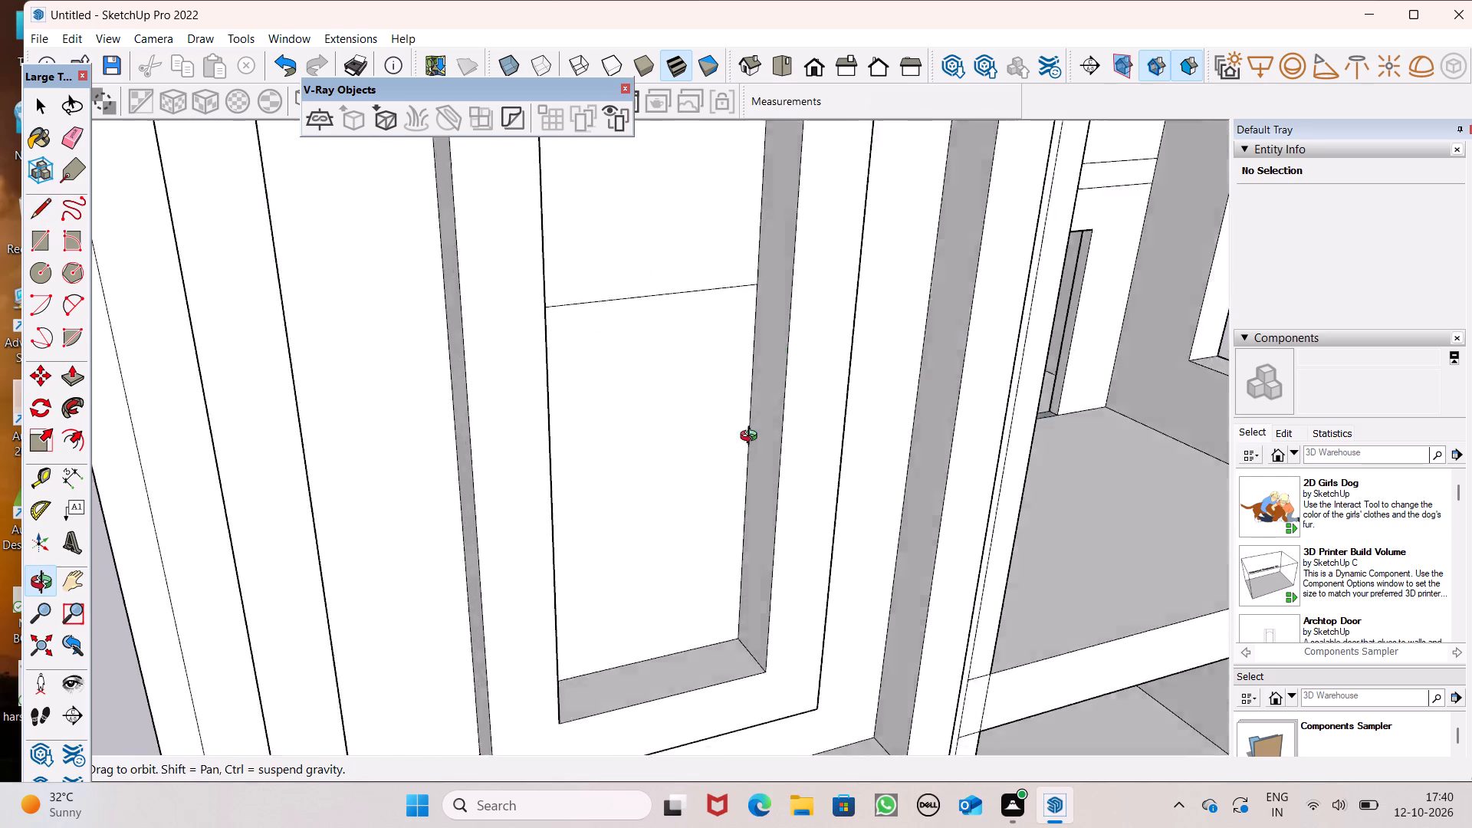
middle_drag(752, 438, 714, 411)
scroll(705, 313, down, 4)
middle_drag(735, 508, 665, 512)
scroll(582, 470, up, 3)
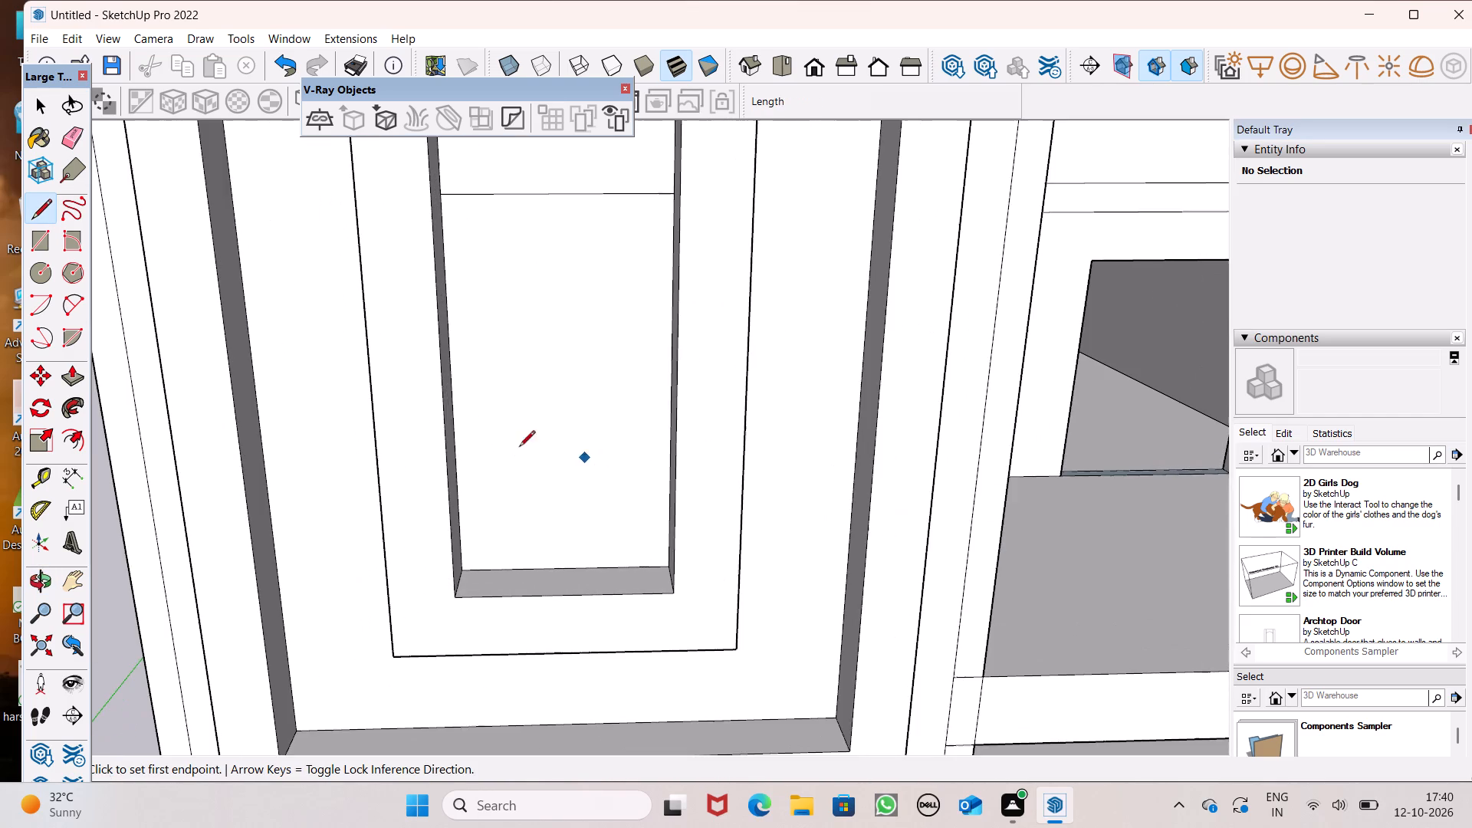
scroll(483, 409, up, 1)
middle_drag(481, 409, 452, 406)
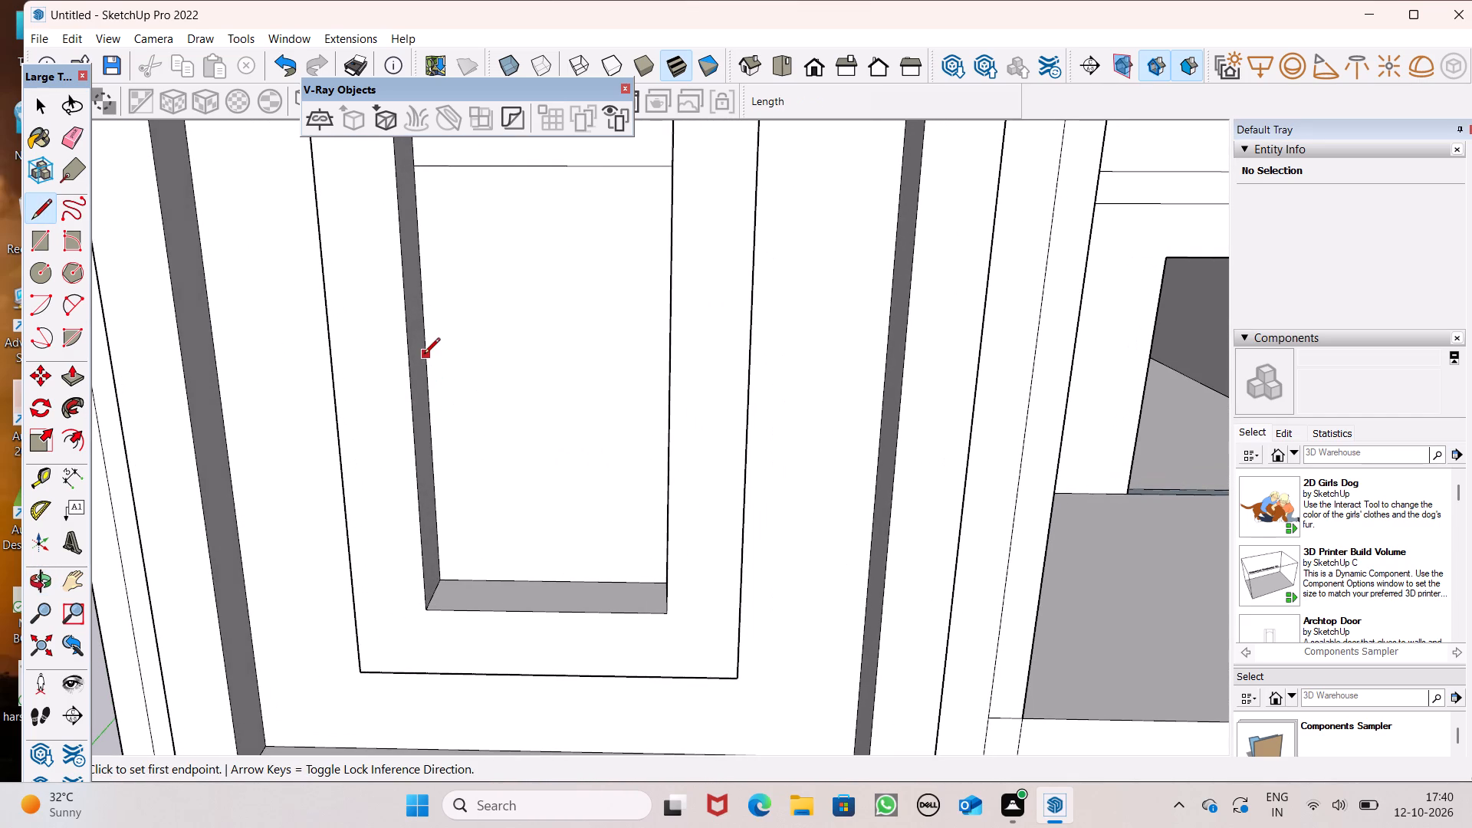
drag(431, 345, 438, 344)
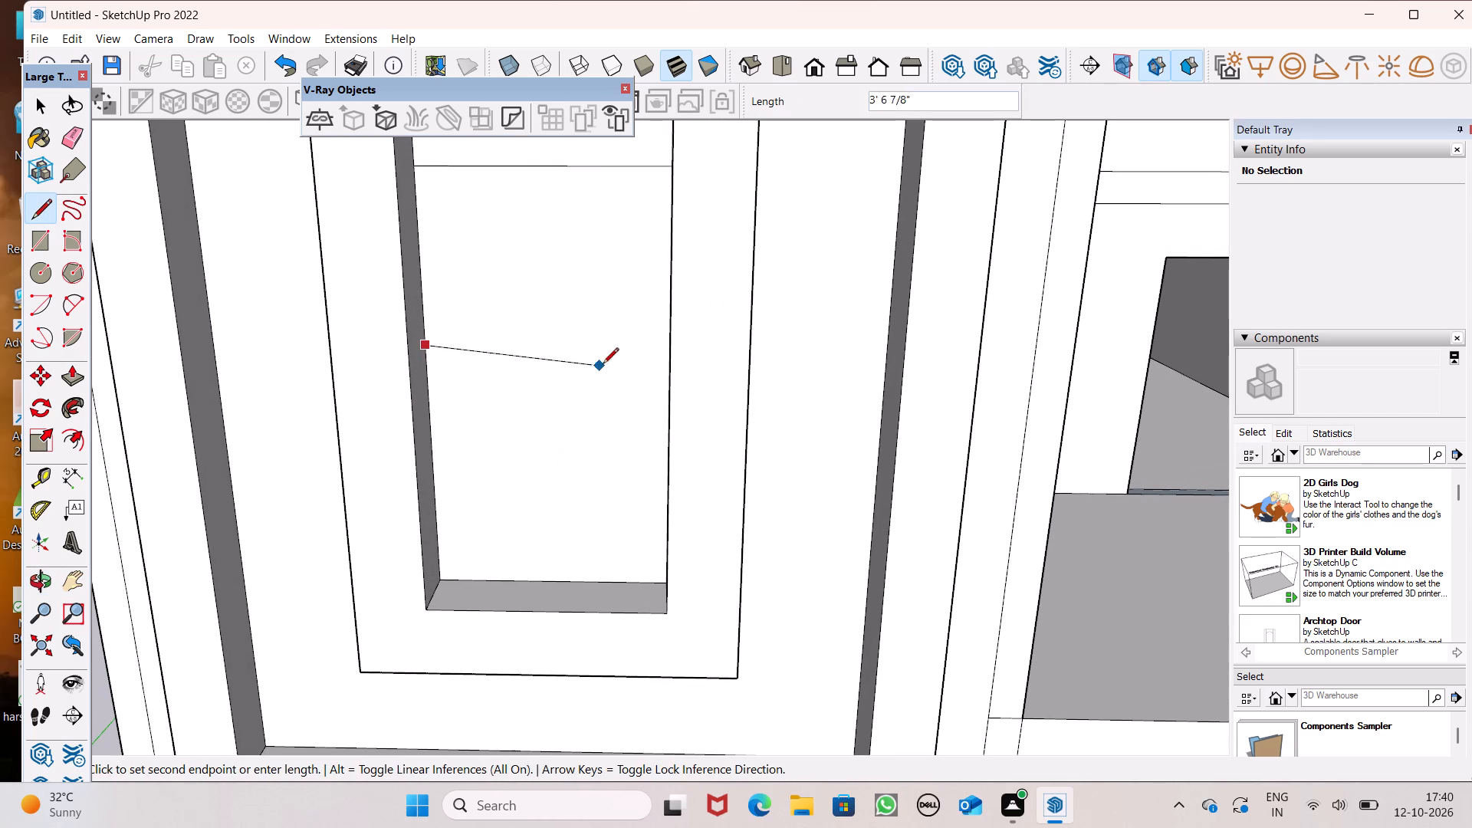
middle_drag(665, 356, 719, 371)
click(701, 364)
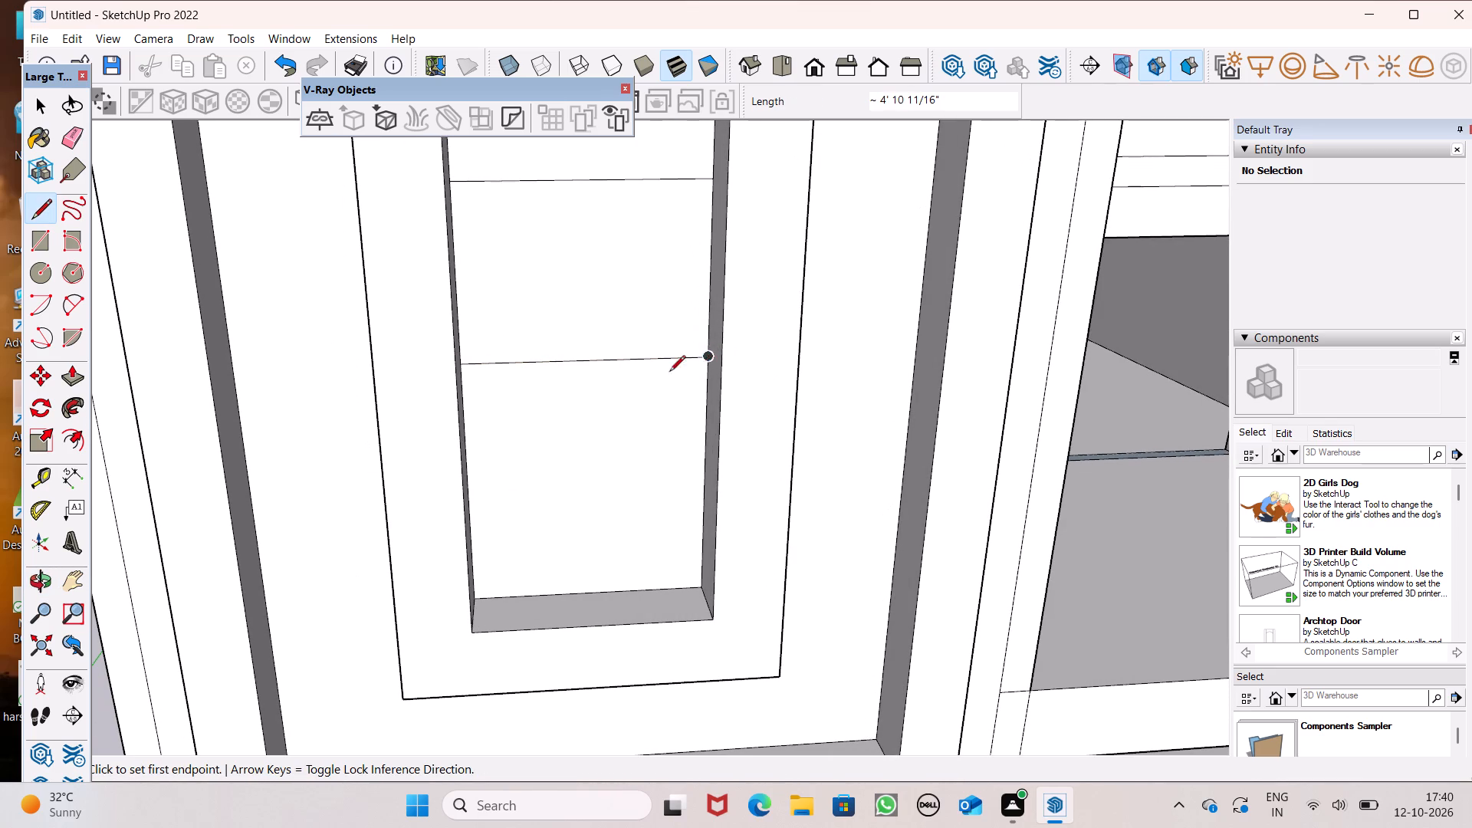
Push the upper and lower sections of the divided panel back about 9 11/16" to cut two openings, keeping the middle section.
scroll(486, 517, down, 2)
scroll(487, 521, up, 1)
scroll(487, 521, down, 3)
scroll(610, 495, down, 5)
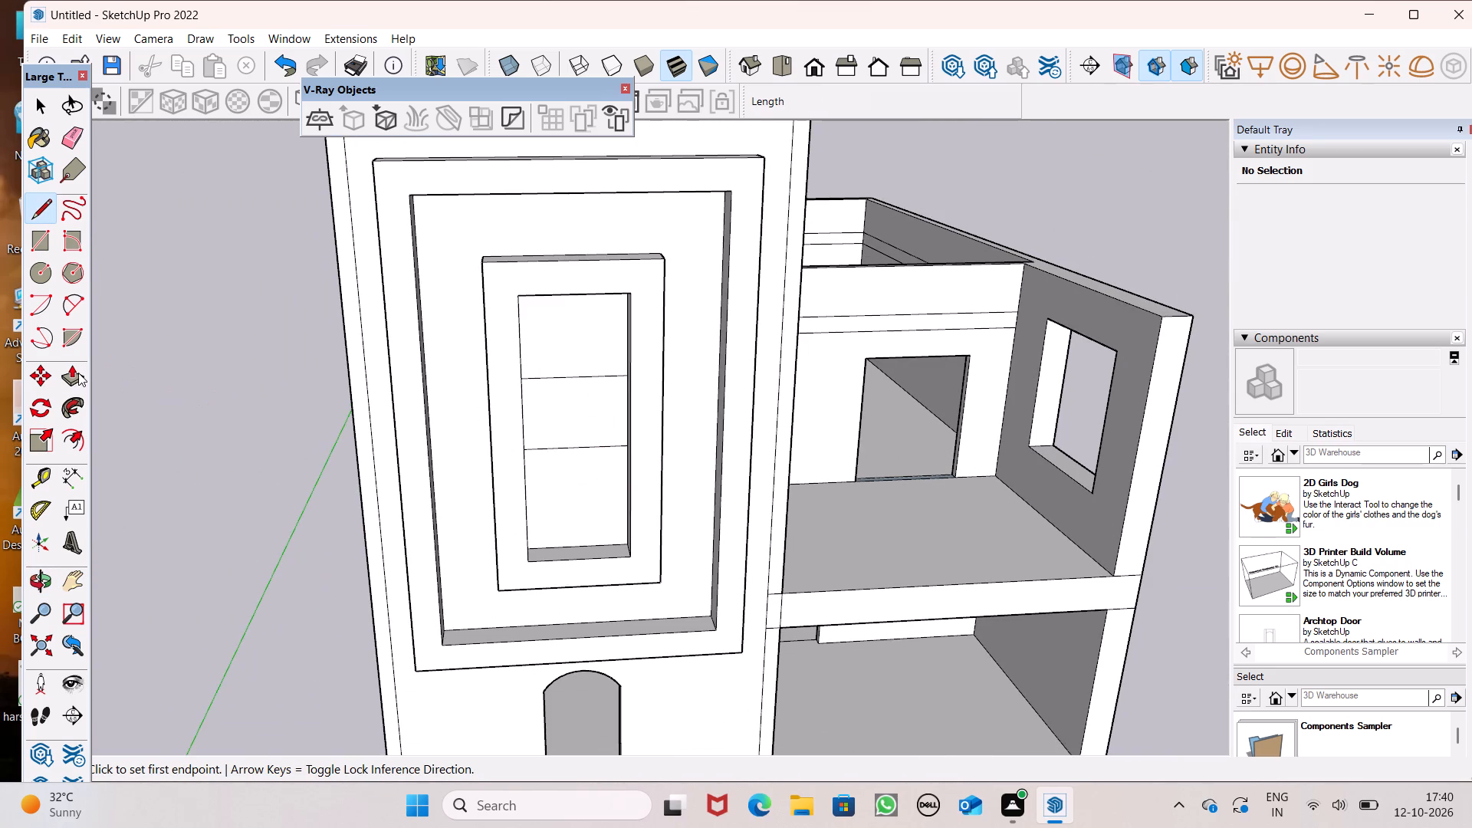
click(78, 372)
scroll(727, 276, up, 5)
drag(475, 389, 498, 380)
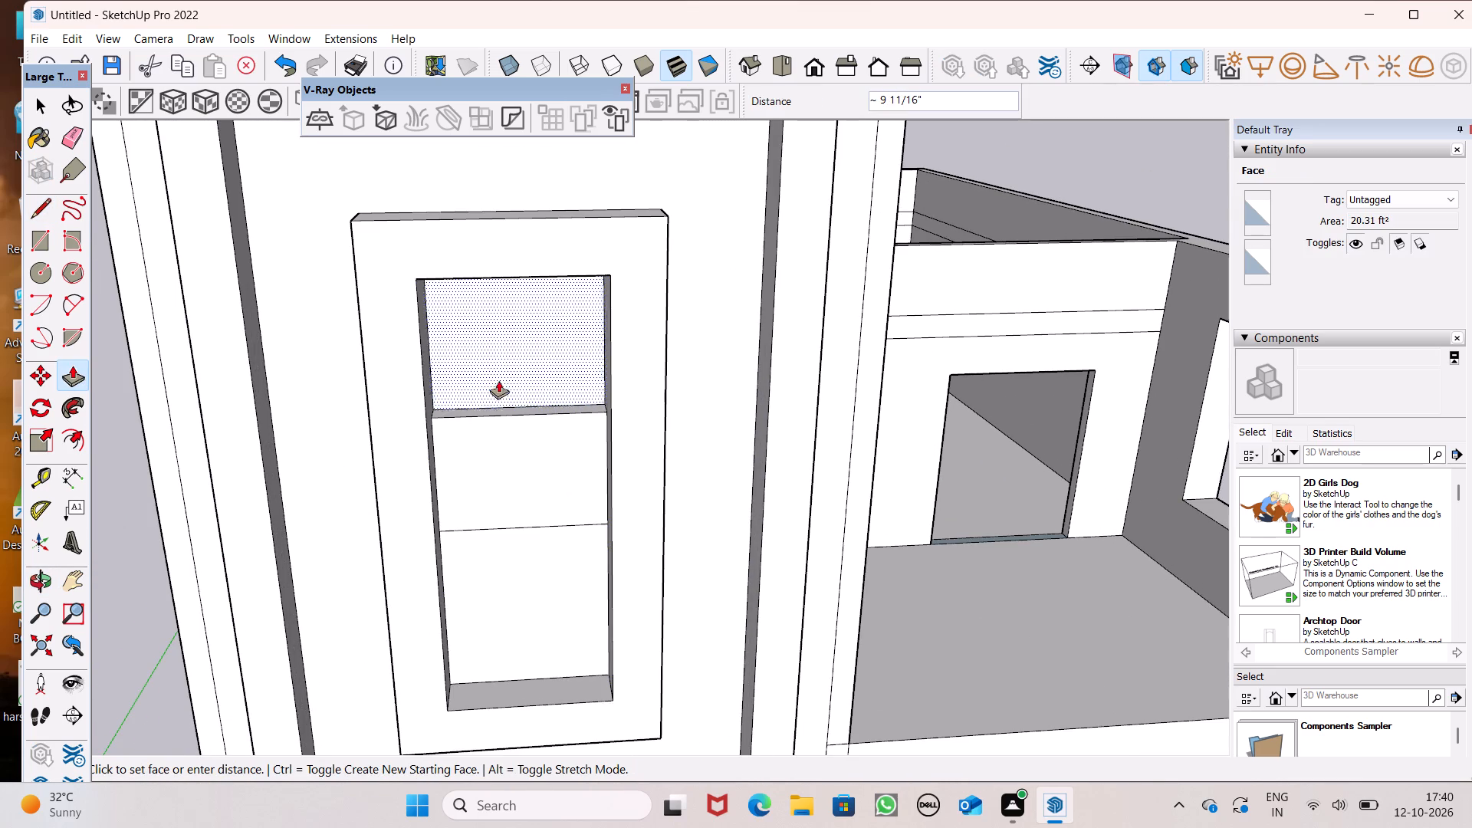
drag(498, 380, 534, 365)
scroll(576, 355, down, 4)
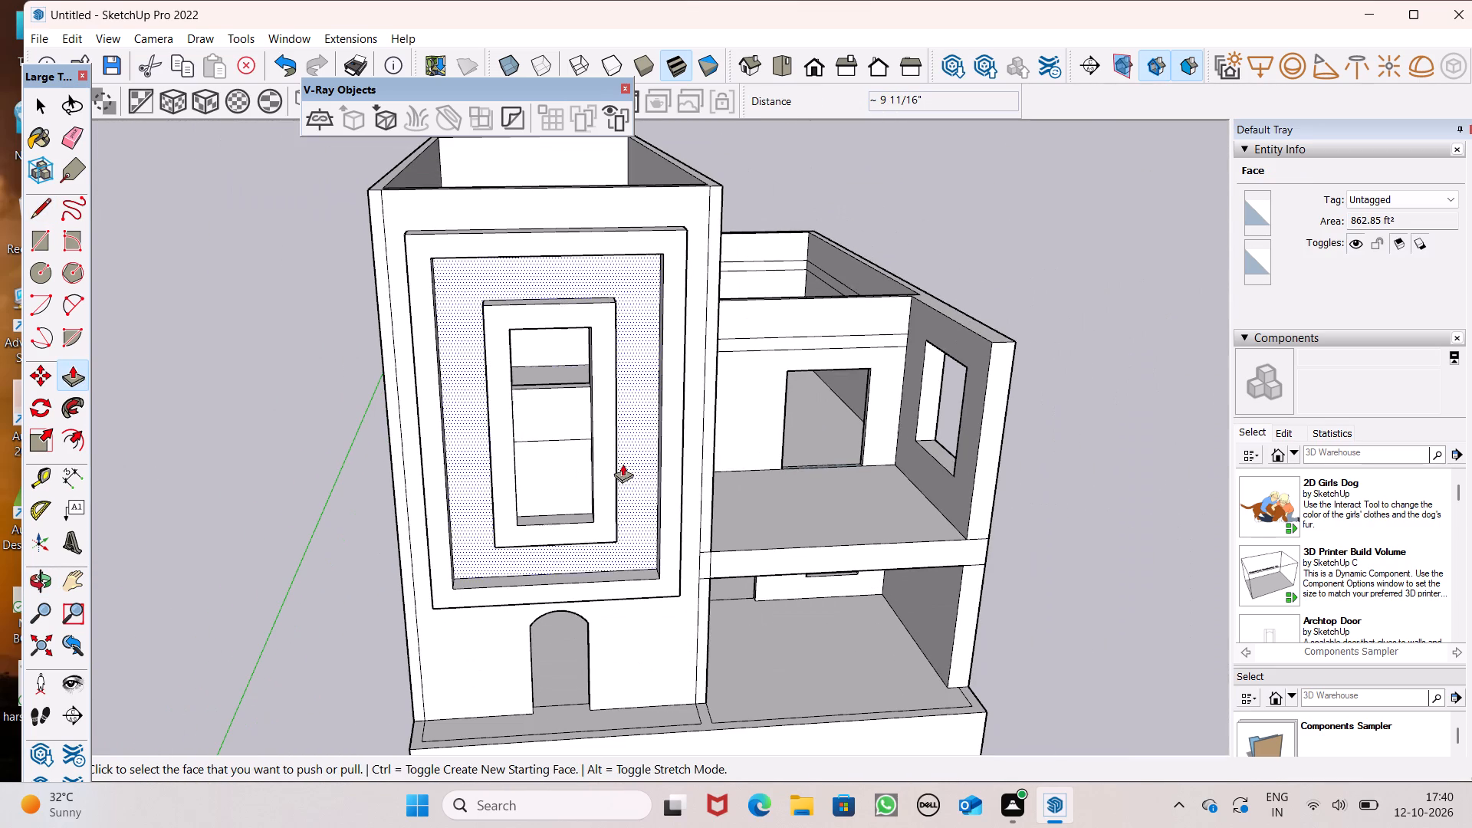
drag(536, 498, 569, 482)
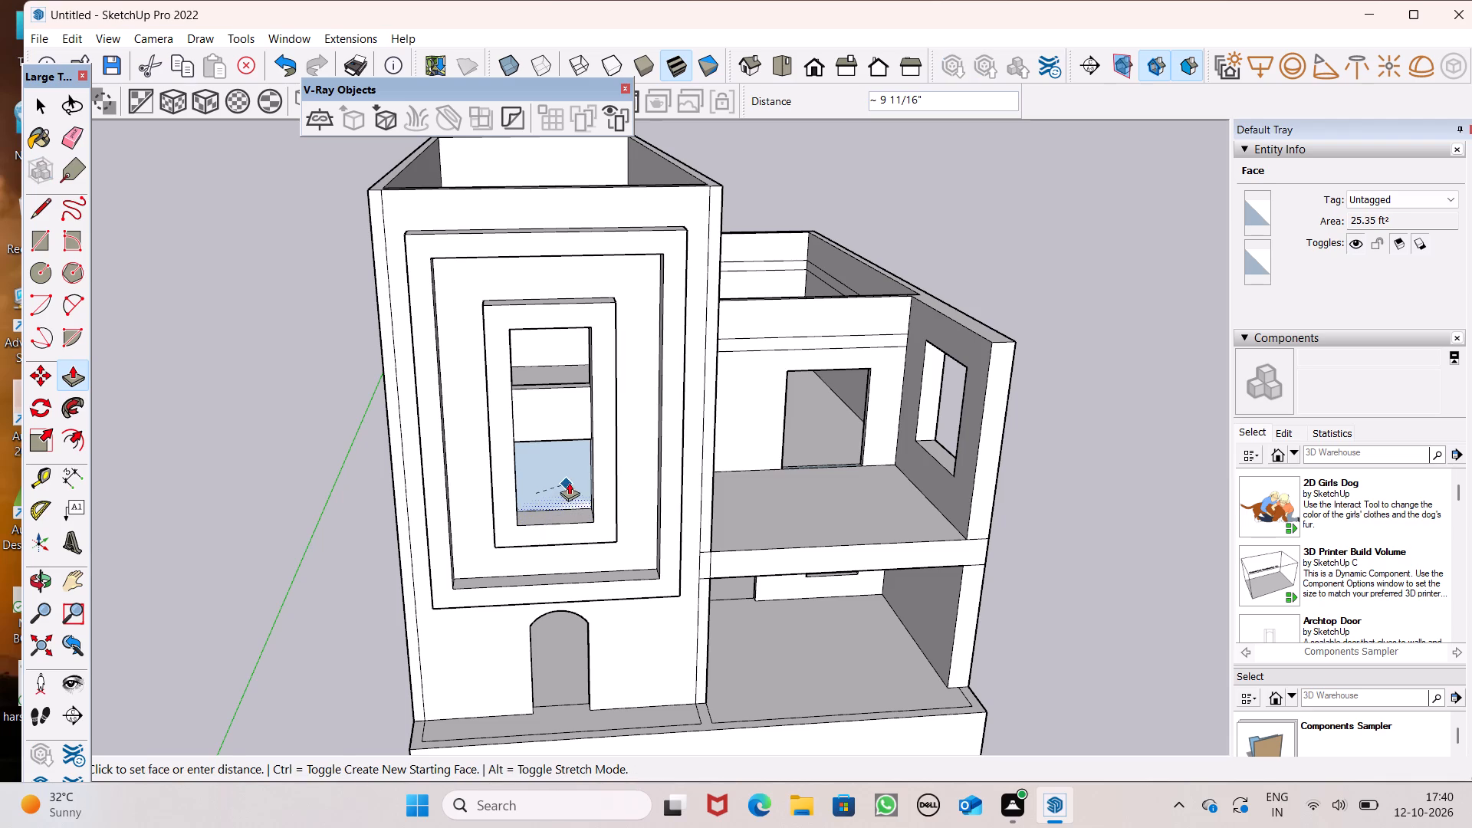
drag(569, 482, 572, 482)
Examine the two new openings in the tall block's framed panel from below, the front and above.
middle_drag(642, 543, 629, 508)
scroll(734, 469, down, 2)
middle_drag(776, 532, 752, 570)
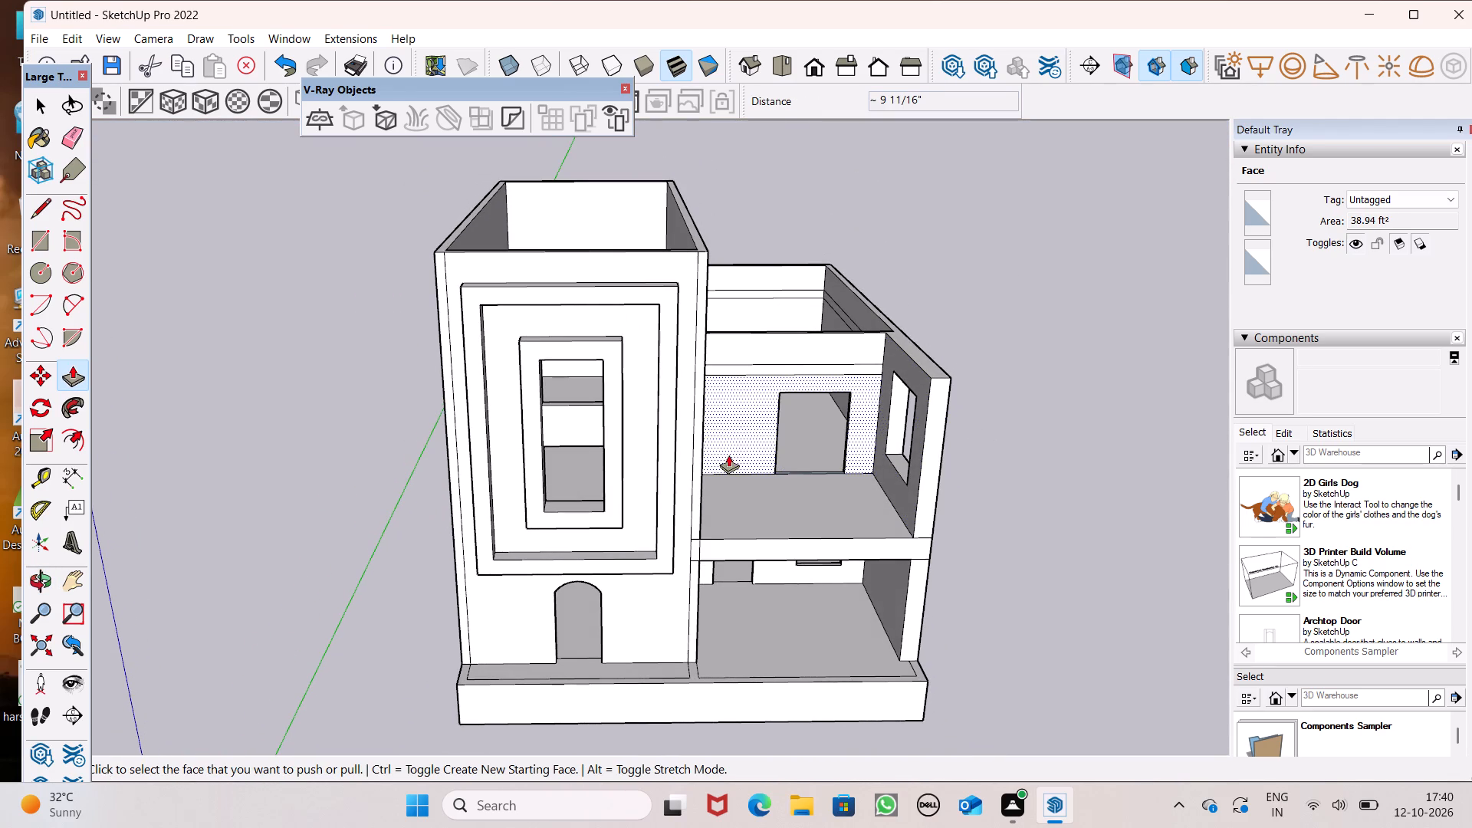
scroll(586, 402, up, 4)
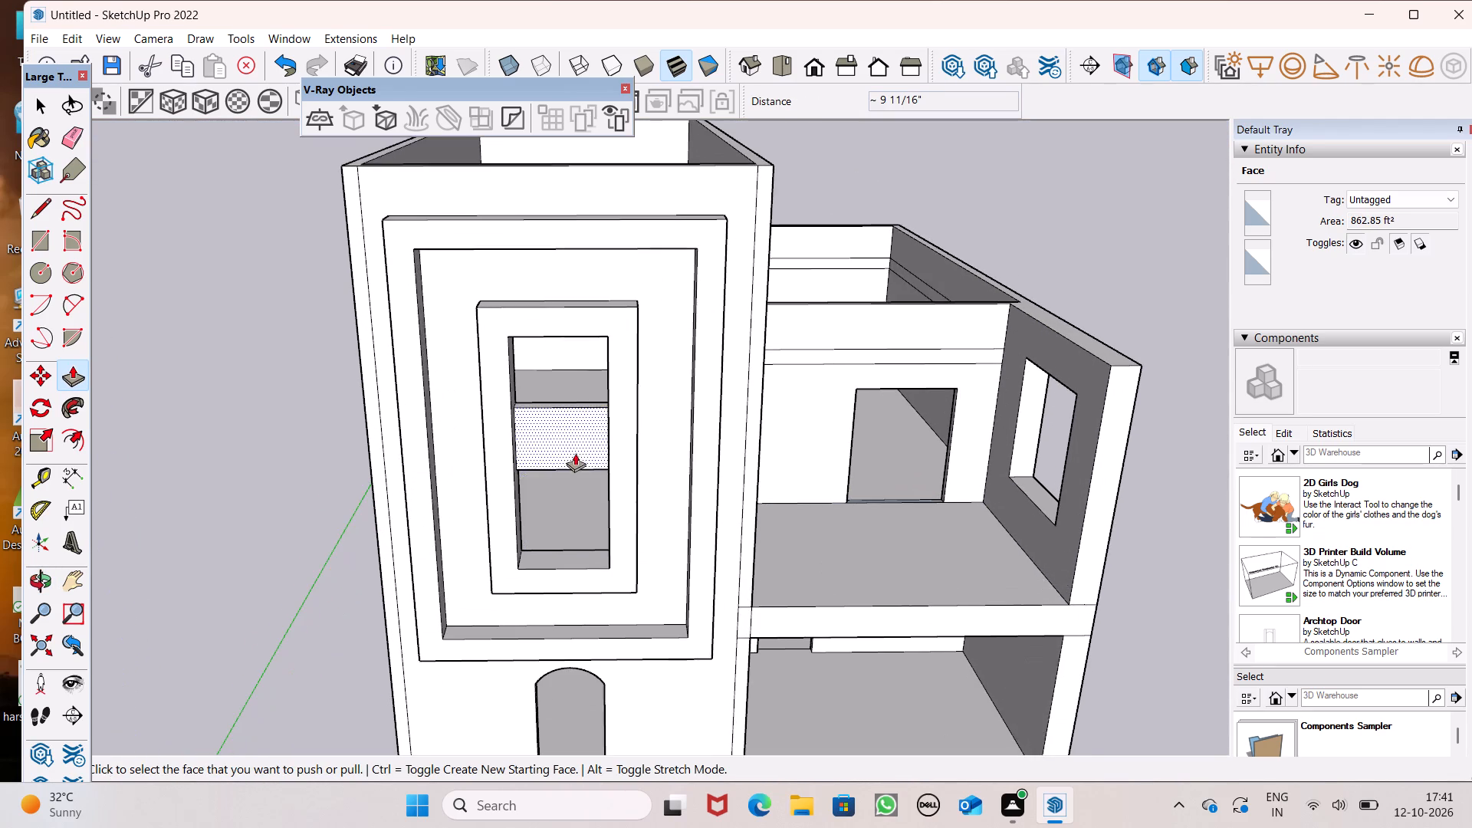
middle_drag(575, 453, 575, 309)
middle_drag(567, 407, 584, 324)
scroll(574, 359, up, 1)
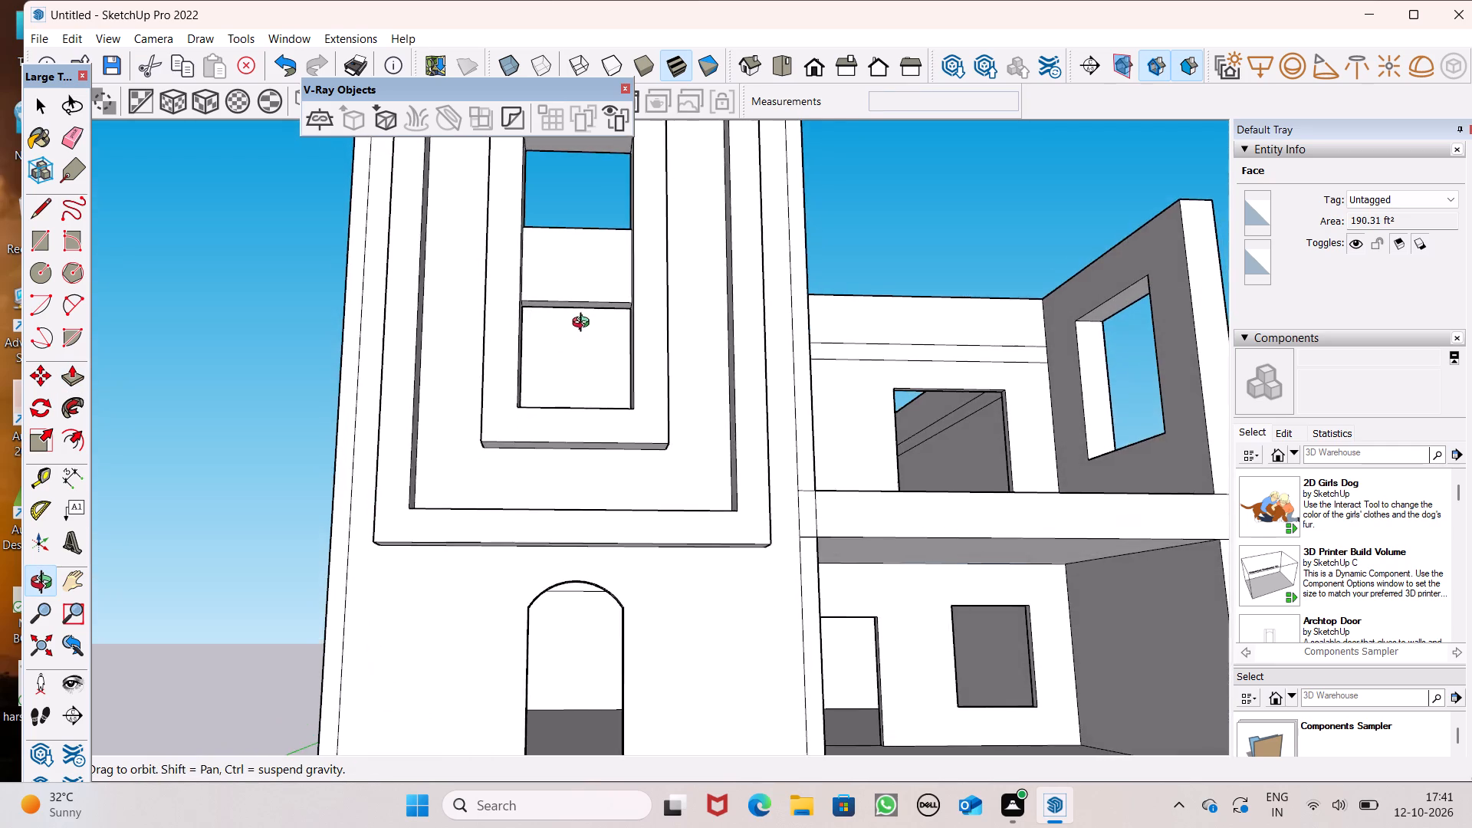
middle_drag(584, 324, 560, 485)
scroll(892, 342, down, 7)
key(space)
scroll(379, 340, down, 4)
middle_drag(669, 369, 648, 572)
scroll(692, 310, up, 6)
scroll(630, 400, down, 8)
scroll(624, 237, up, 3)
scroll(611, 299, down, 5)
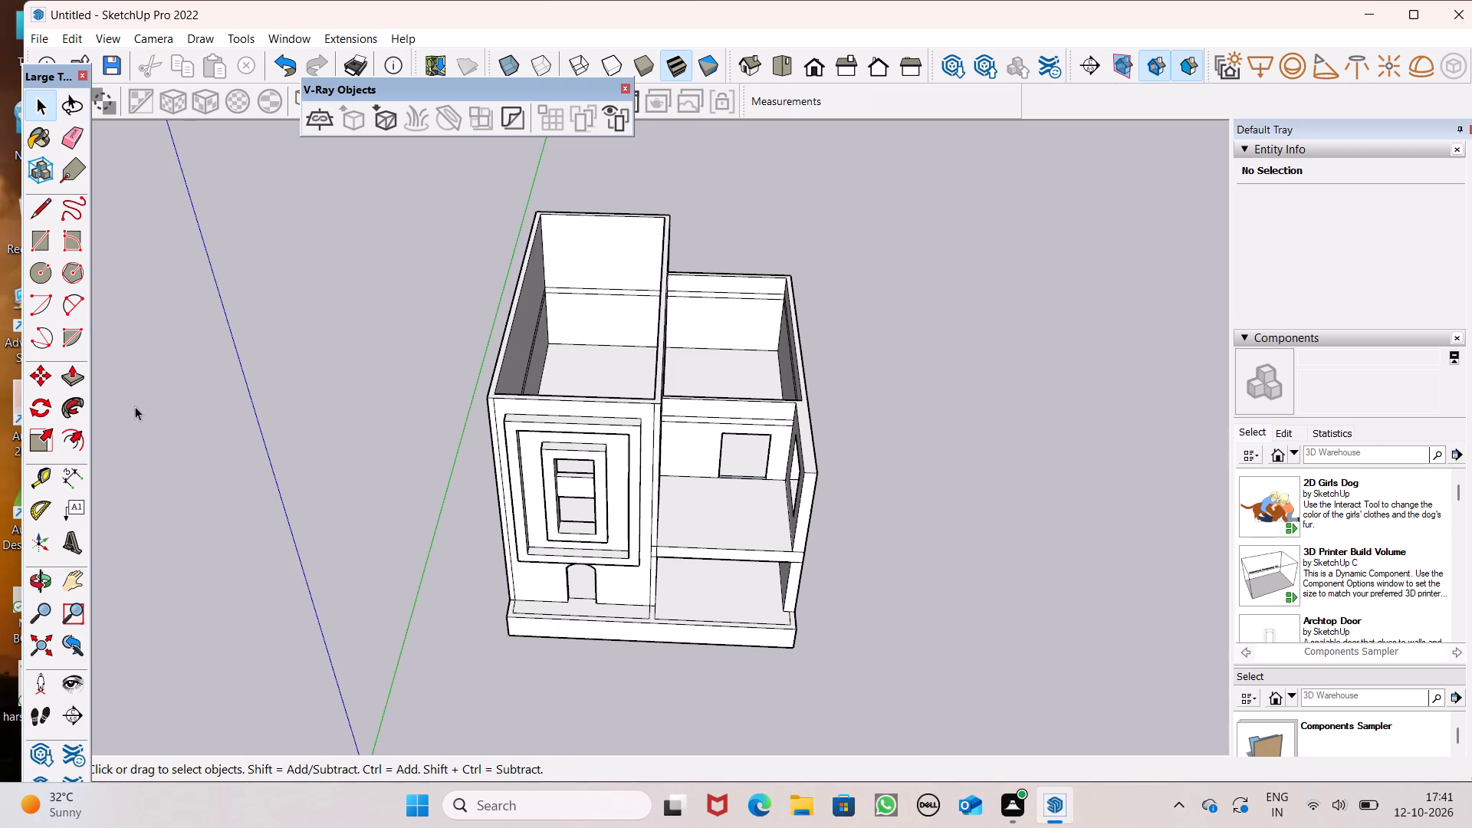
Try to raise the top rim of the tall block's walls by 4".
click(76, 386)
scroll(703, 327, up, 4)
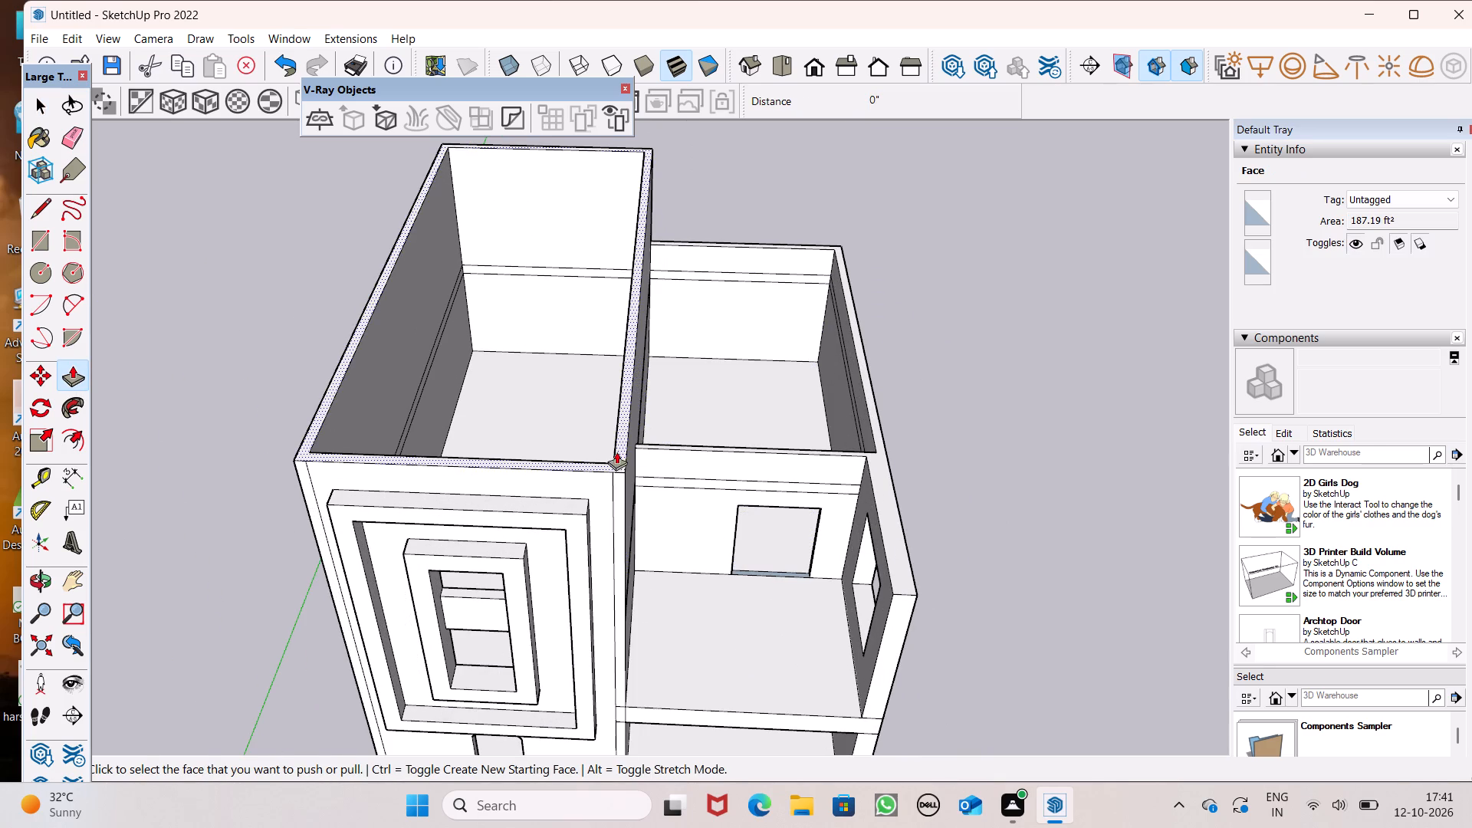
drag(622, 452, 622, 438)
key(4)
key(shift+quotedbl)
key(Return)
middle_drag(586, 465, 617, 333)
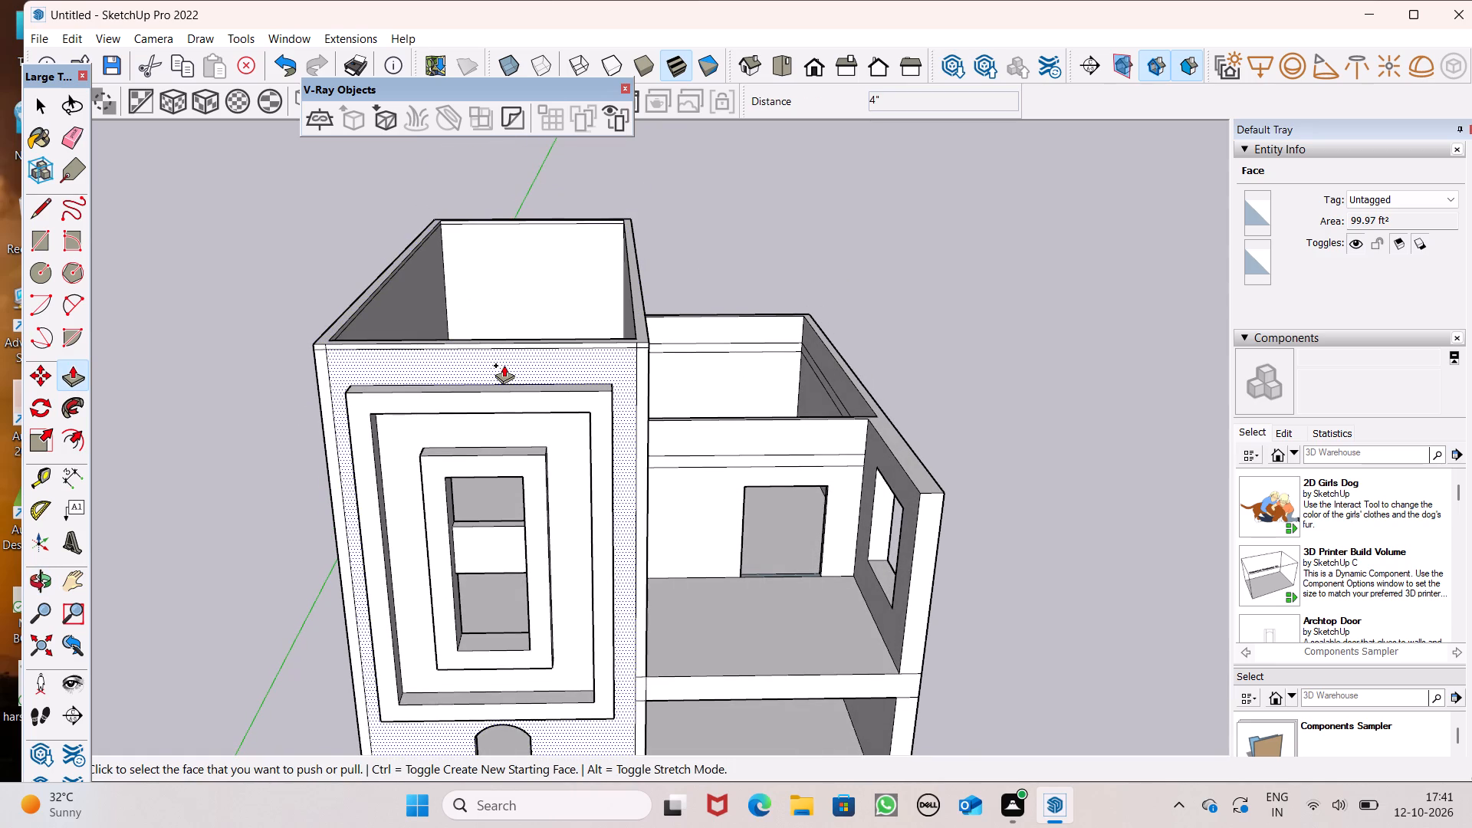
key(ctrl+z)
Raise the top rim of the tall block's walls by 4" as a separate band.
scroll(665, 347, up, 1)
middle_drag(665, 347, 654, 521)
scroll(603, 543, up, 3)
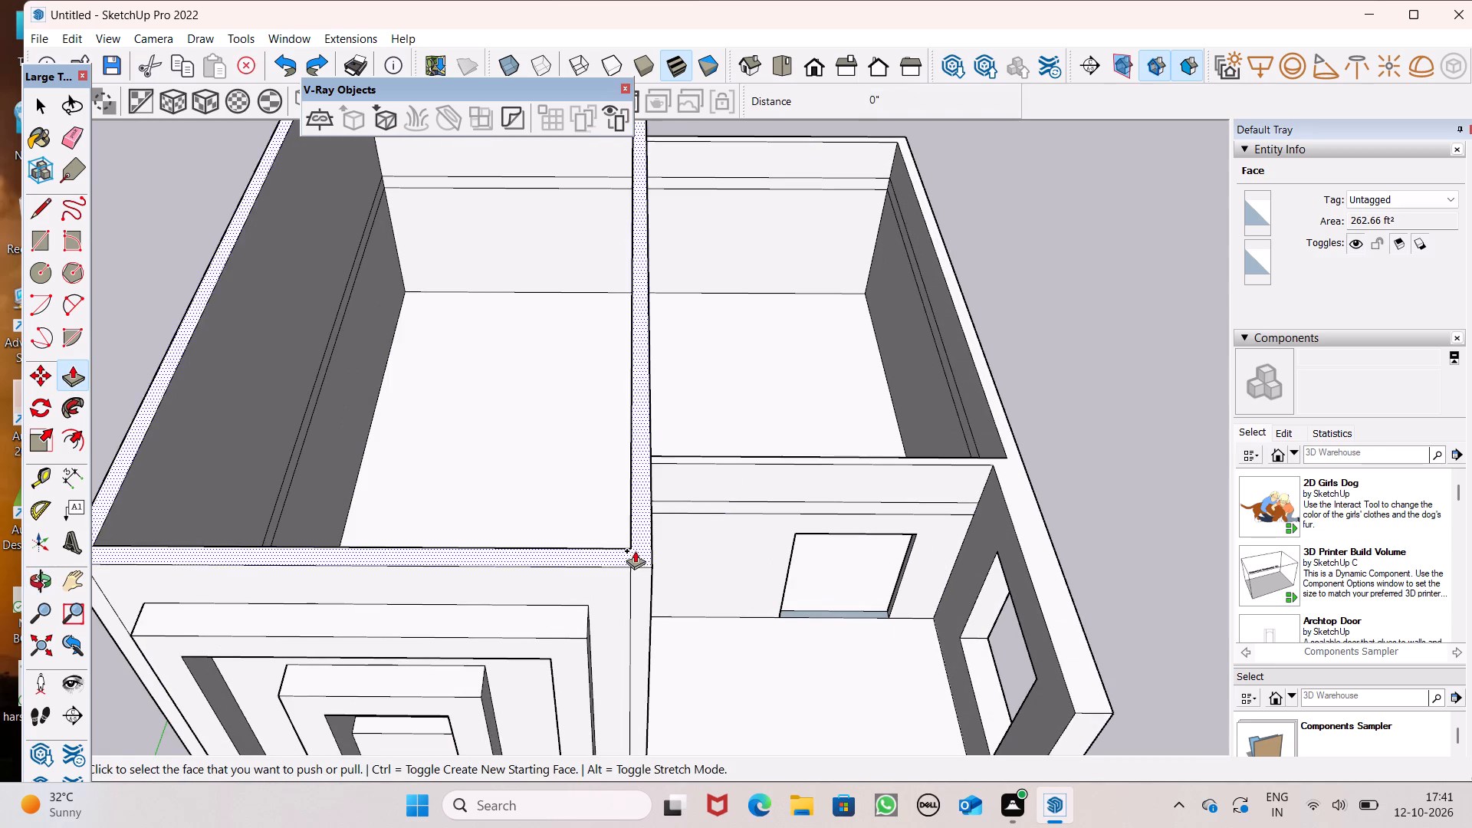
drag(634, 550, 633, 532)
key(4)
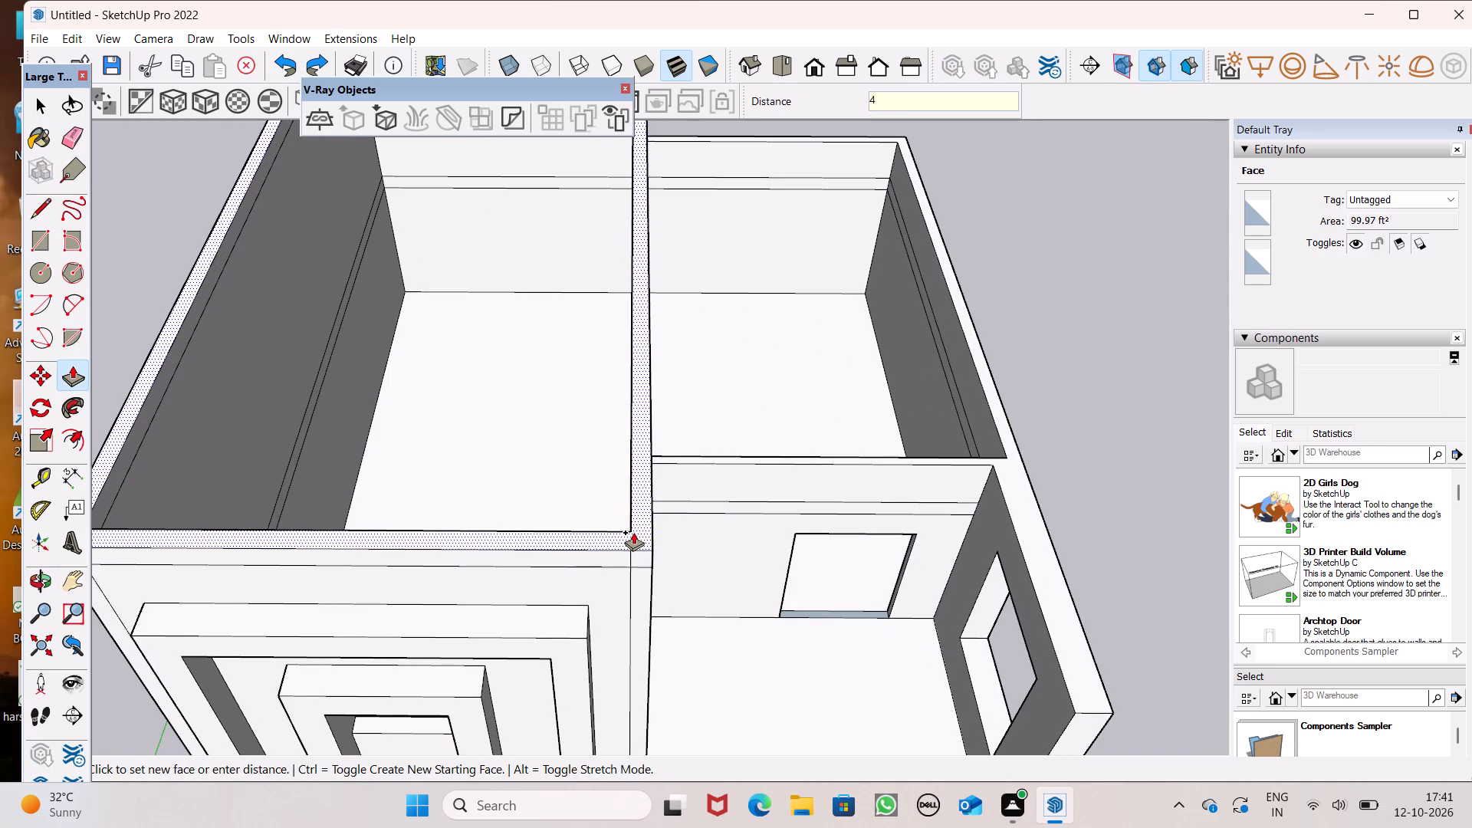
drag(633, 532, 633, 531)
key(shift+quotedbl)
key(Return)
Erase the short seam edge on the raised rim at the tall block's front corner away from the lower block.
middle_drag(633, 567, 634, 450)
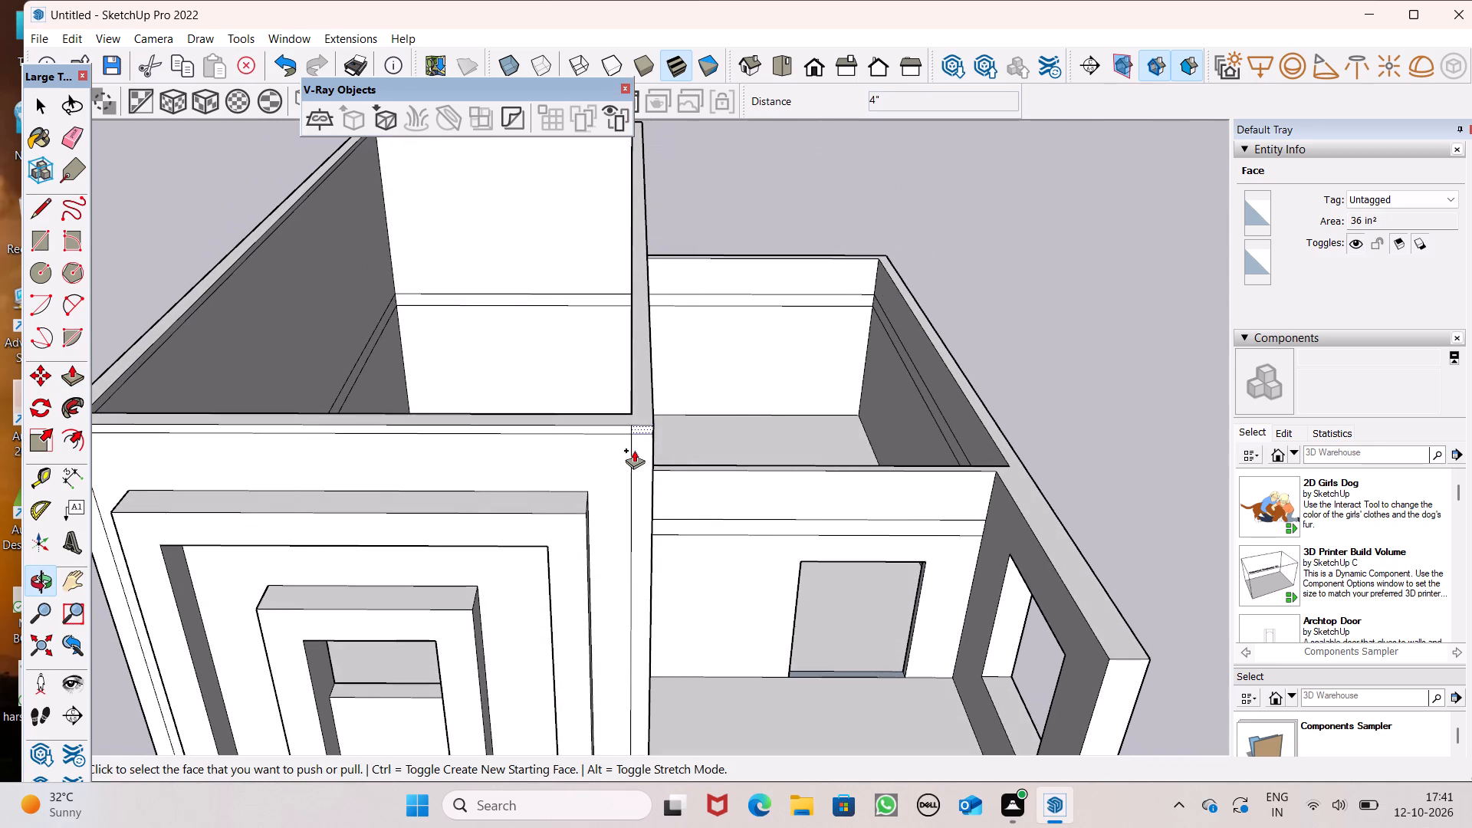
scroll(775, 384, down, 5)
middle_drag(593, 501, 757, 366)
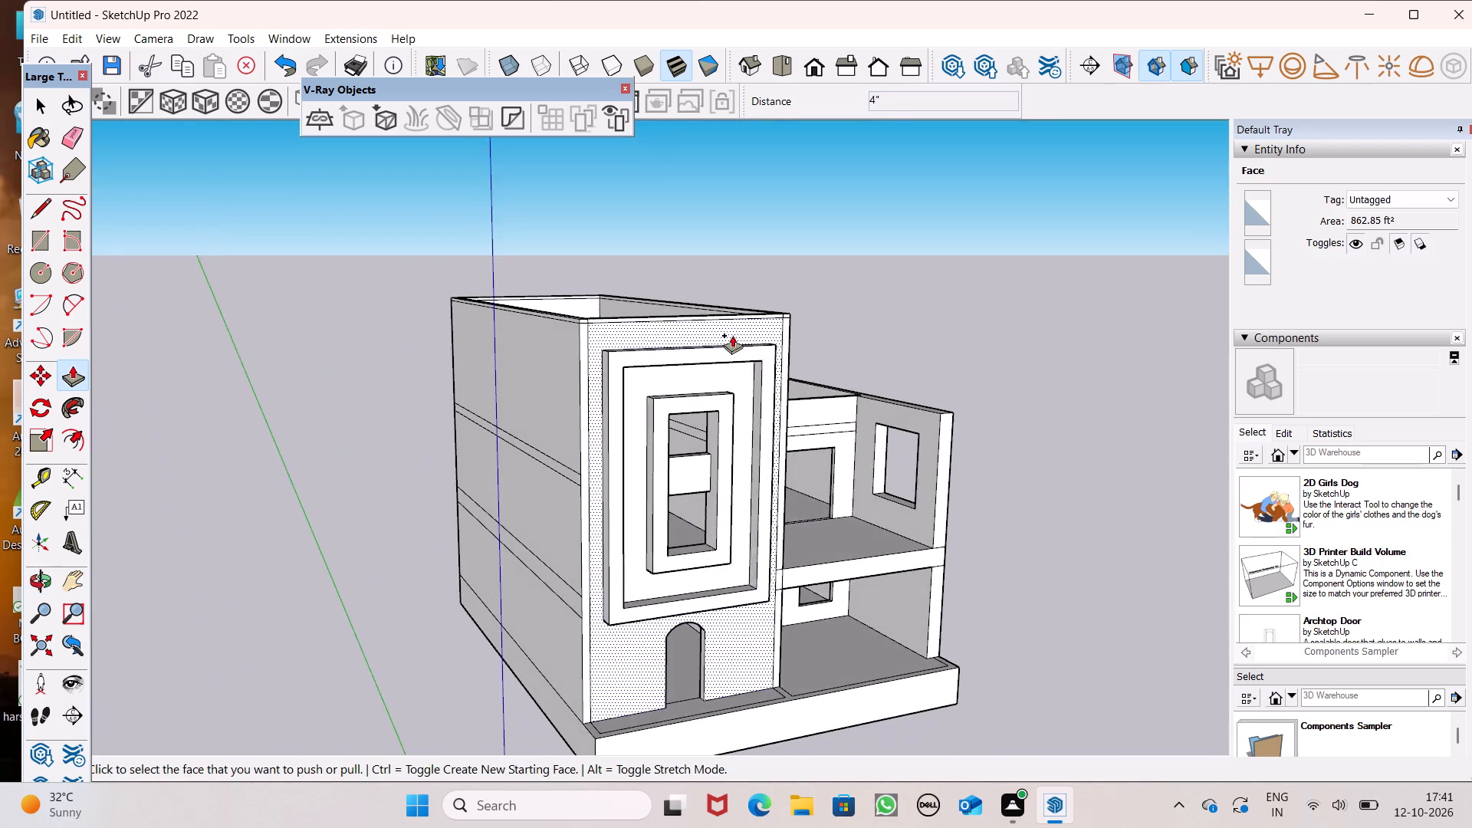
scroll(727, 330, up, 6)
scroll(673, 322, down, 2)
middle_drag(676, 369, 695, 416)
scroll(472, 347, up, 5)
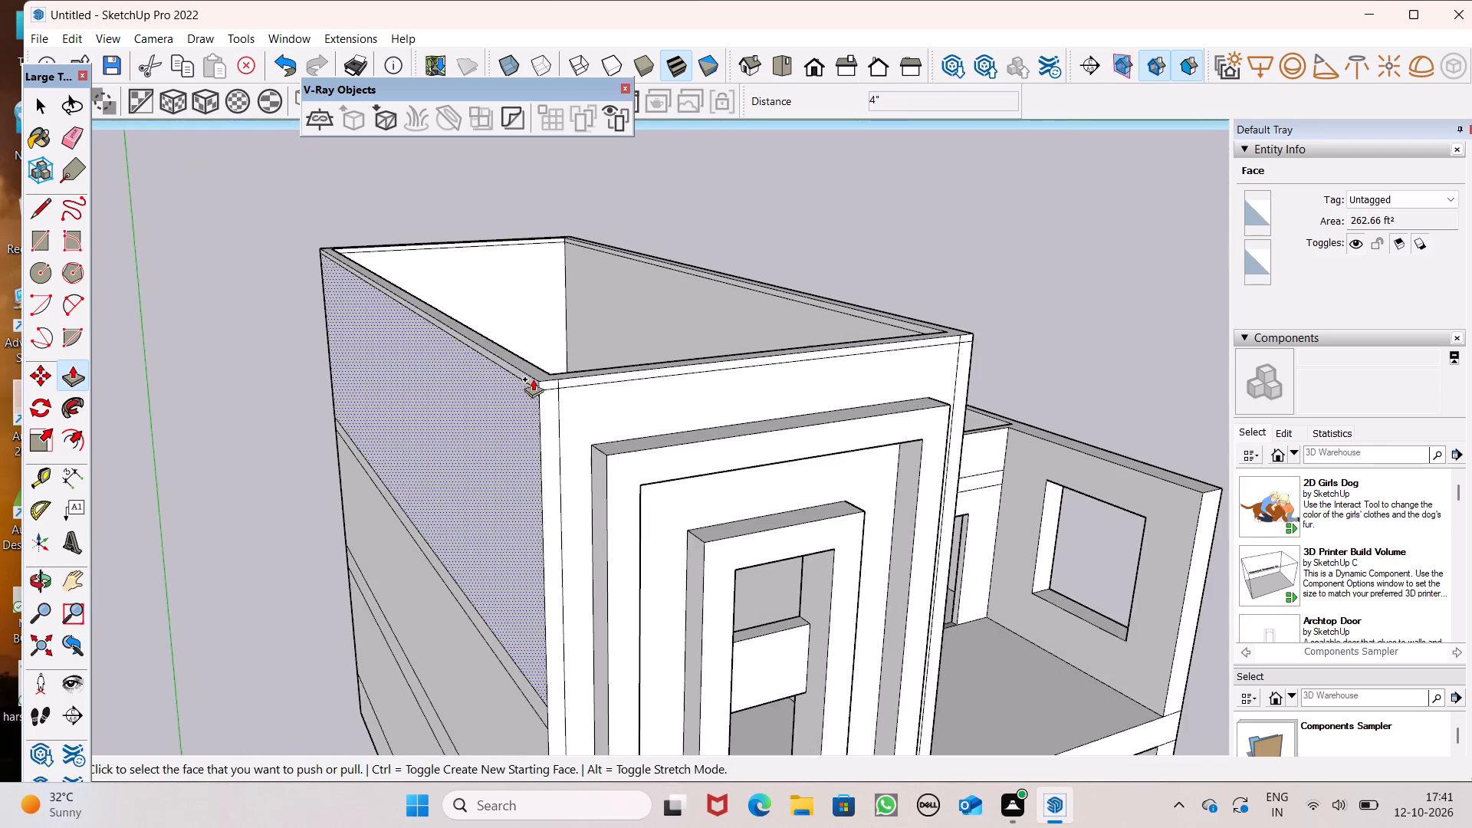
click(60, 133)
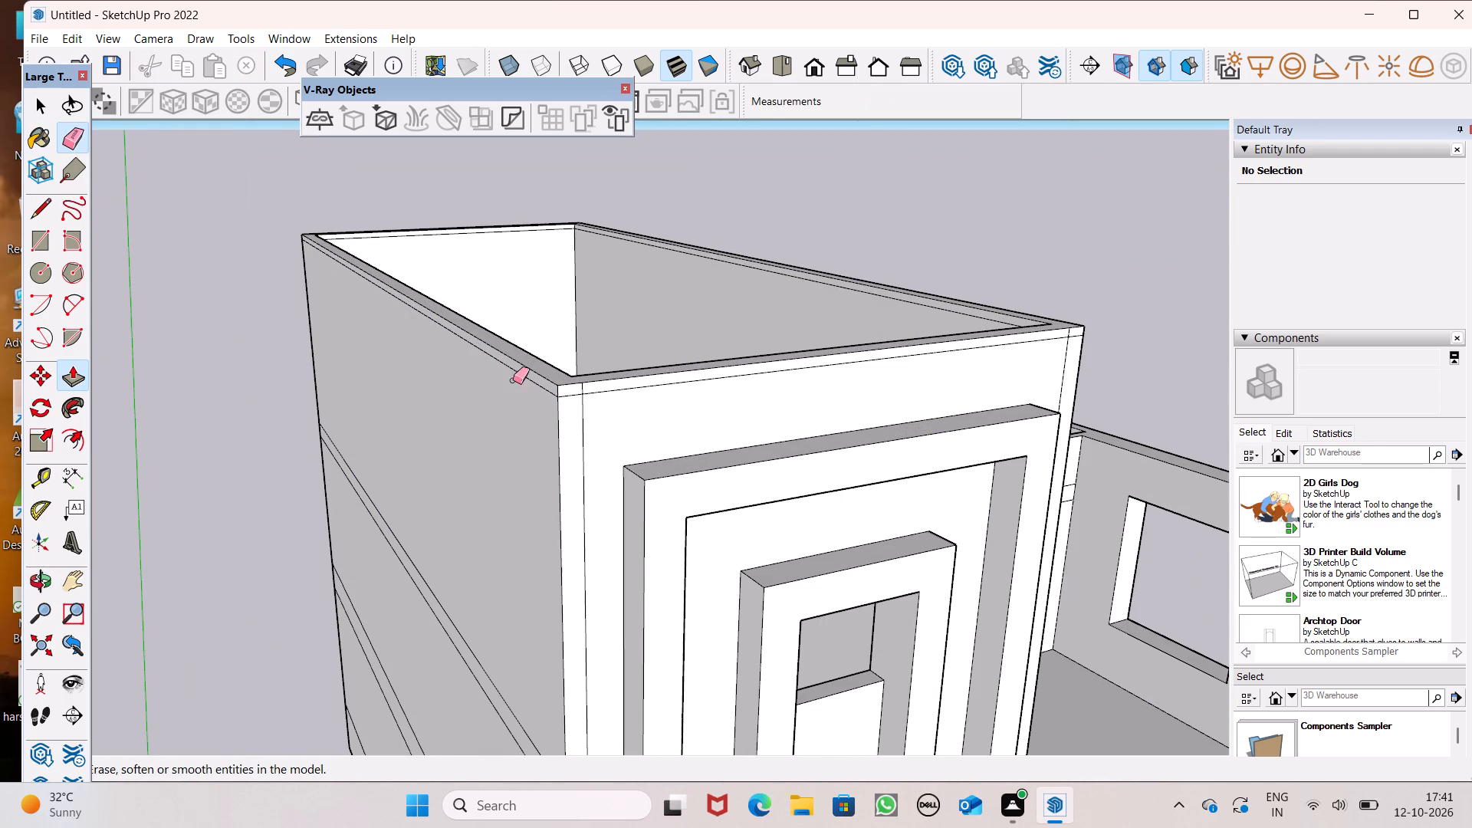
scroll(564, 399, up, 6)
drag(577, 376, 596, 365)
Erase the short seam edge on the raised rim at the tall block's front corner beside the lower block.
scroll(550, 294, down, 7)
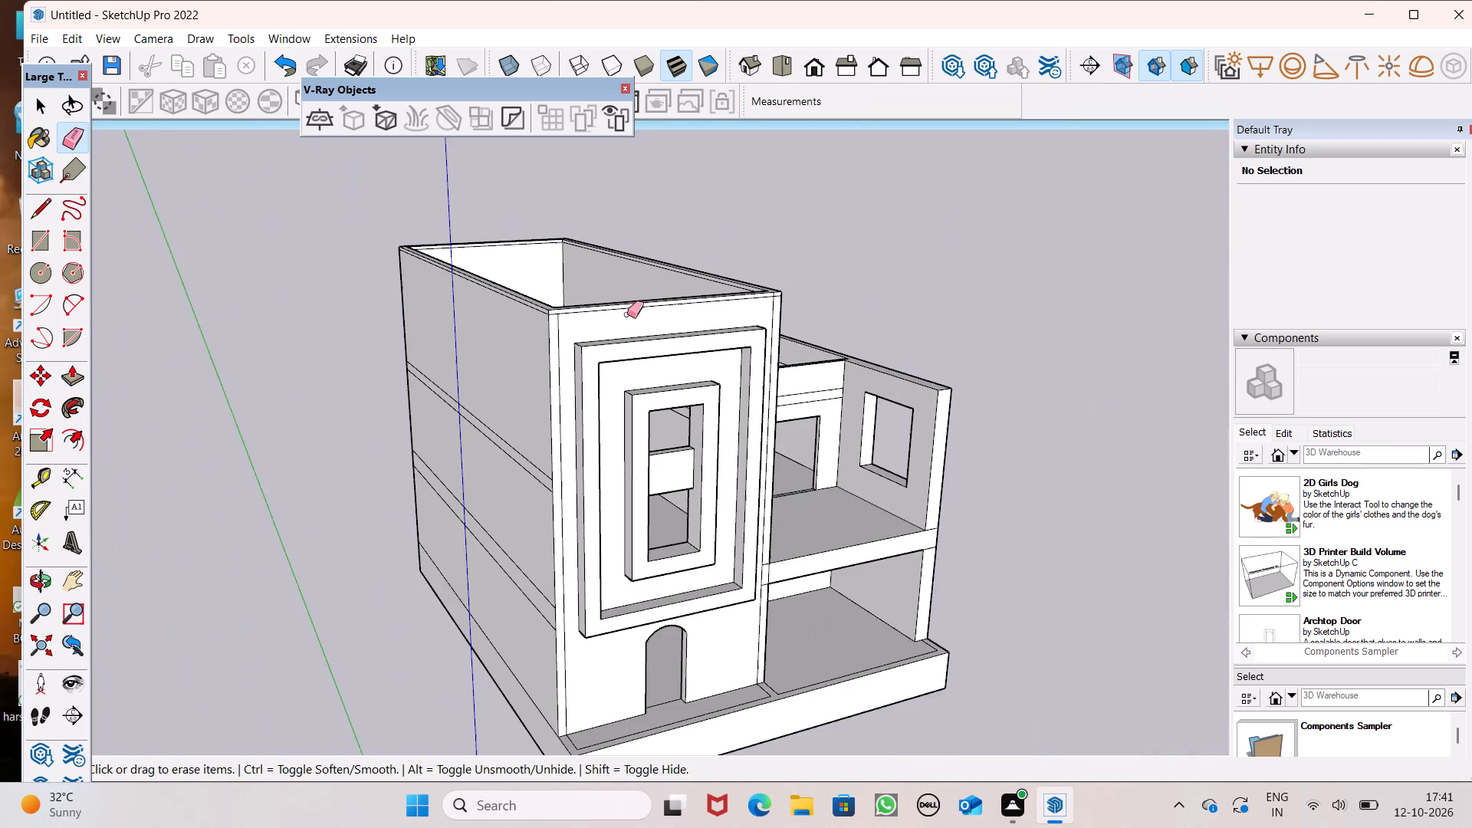
middle_drag(917, 412, 584, 407)
scroll(575, 334, up, 8)
scroll(606, 265, up, 6)
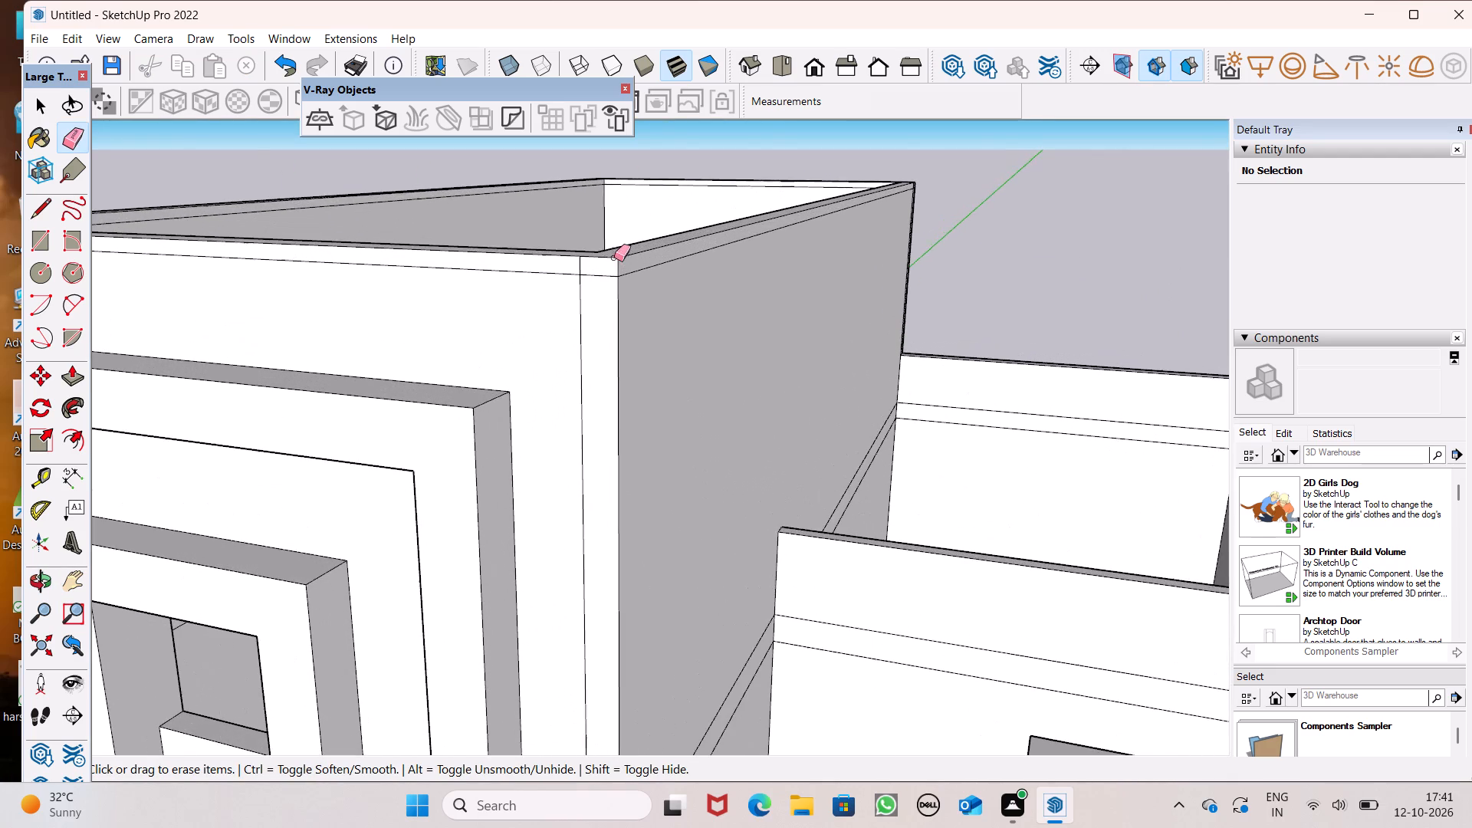
scroll(614, 258, up, 6)
drag(583, 264, 567, 264)
Erase the short seam edge on the raised rim at the tall block's rear corner beside the lower block.
scroll(818, 285, down, 5)
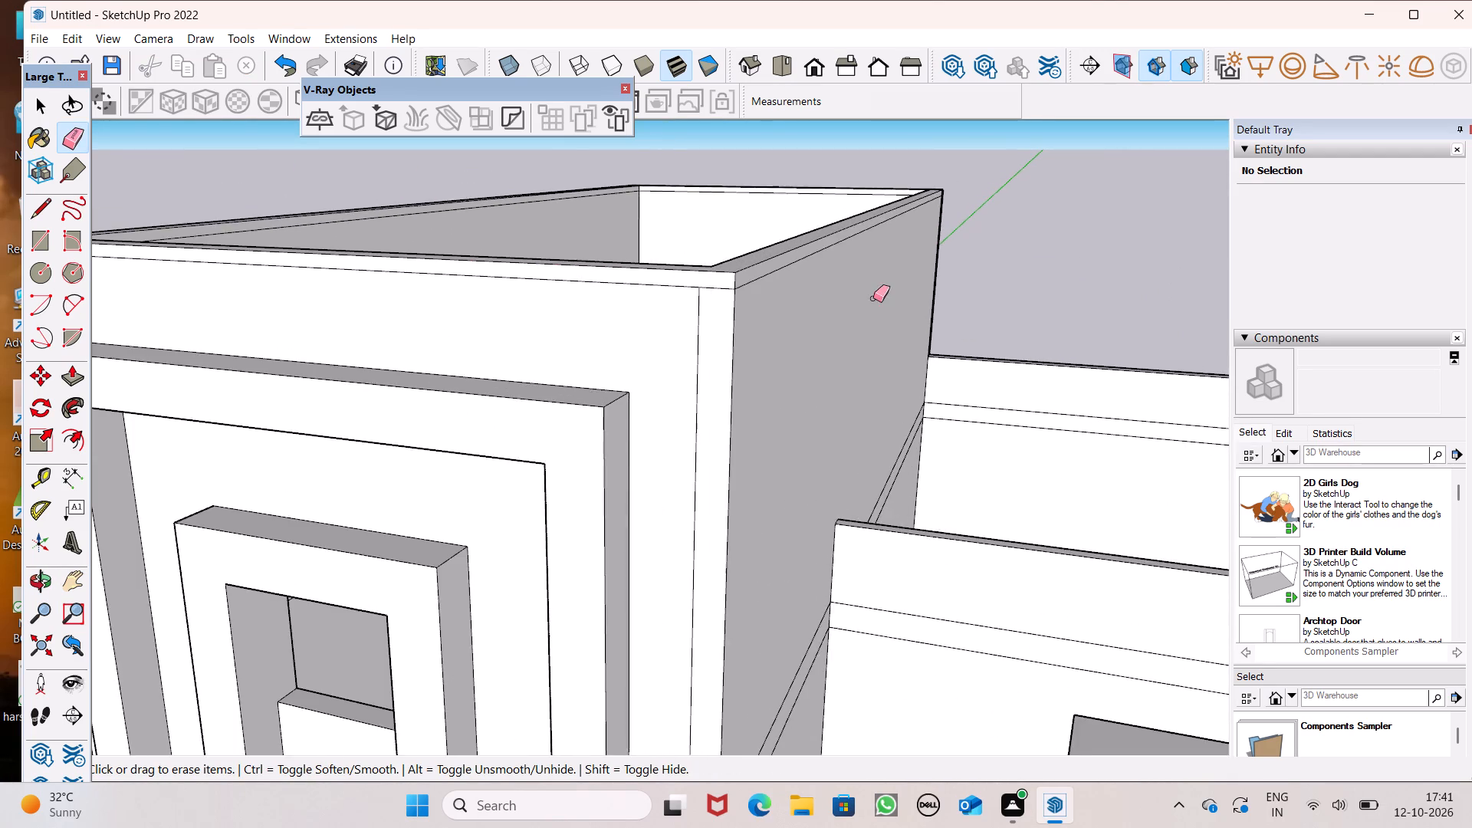
middle_drag(873, 298, 523, 343)
scroll(583, 272, down, 3)
scroll(1063, 180, up, 9)
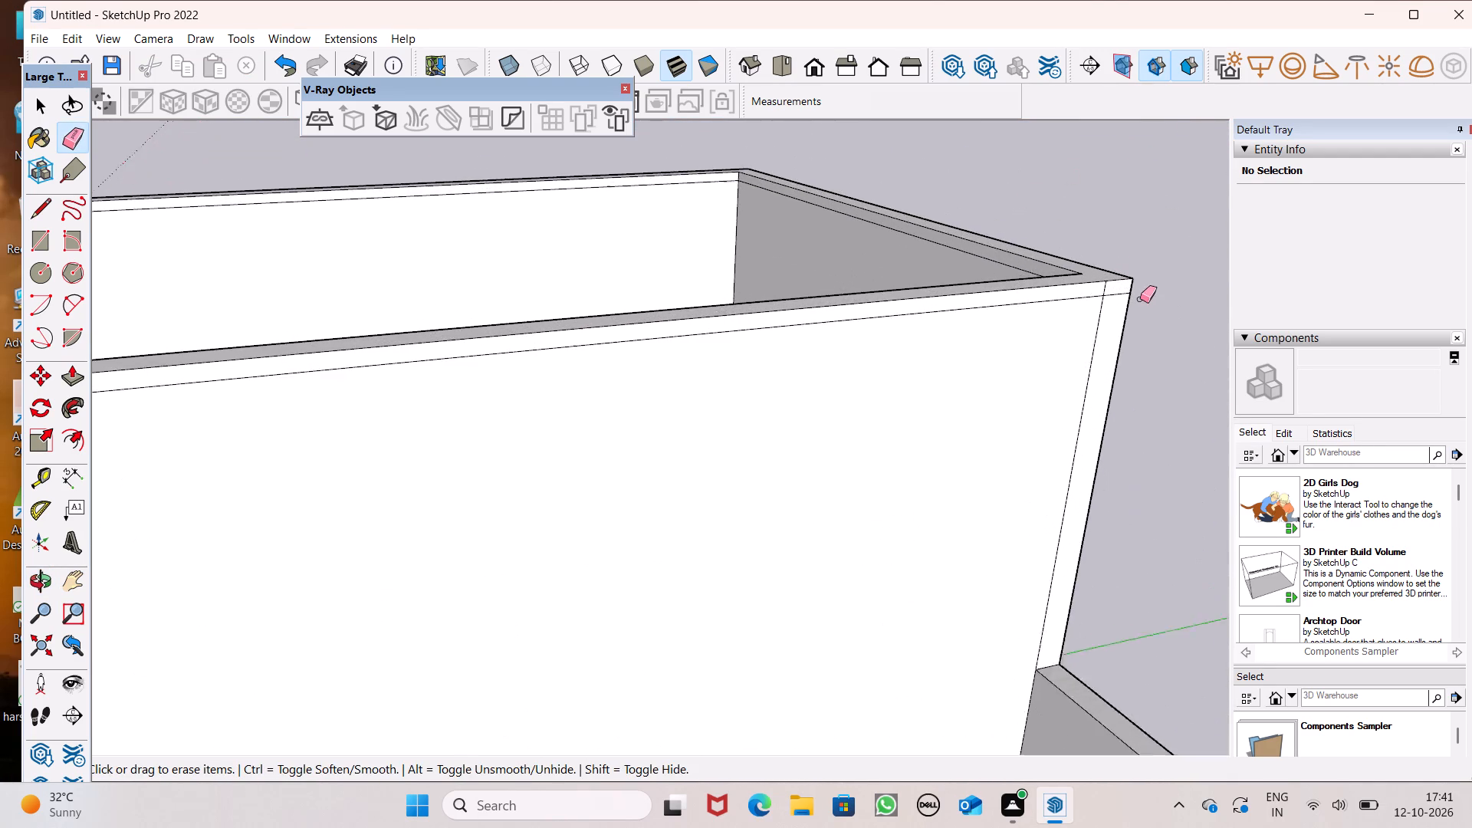
scroll(1140, 299, up, 8)
drag(1065, 273, 1036, 277)
drag(1078, 272, 1044, 268)
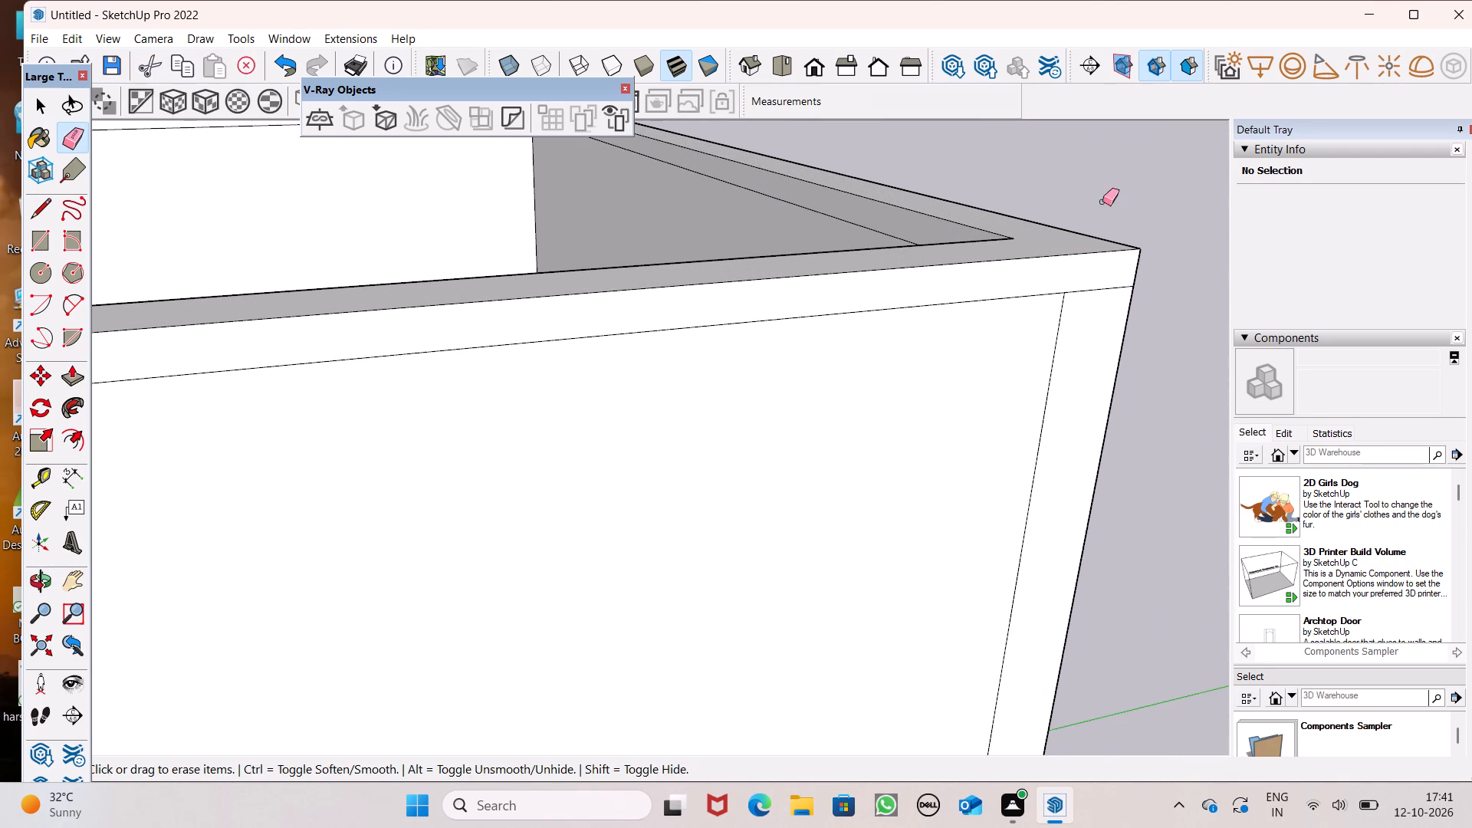
Pull the raised rim band on the tall block's front face outward with Push/Pull to form an overhang.
scroll(1115, 216, down, 13)
scroll(1003, 231, down, 4)
middle_drag(1031, 268, 235, 321)
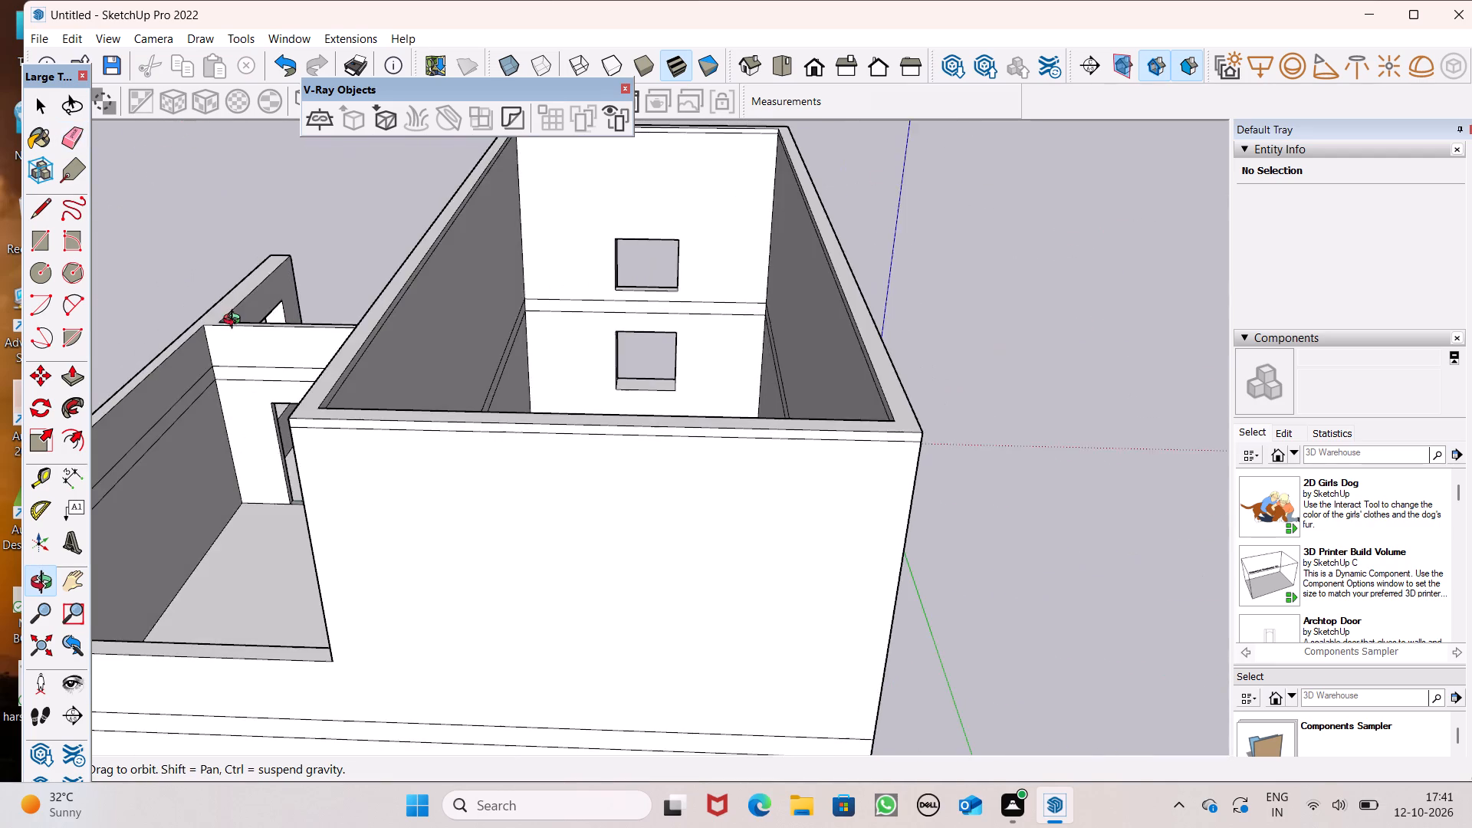
middle_drag(235, 321, 1471, 308)
scroll(741, 354, down, 2)
middle_drag(790, 373, 852, 367)
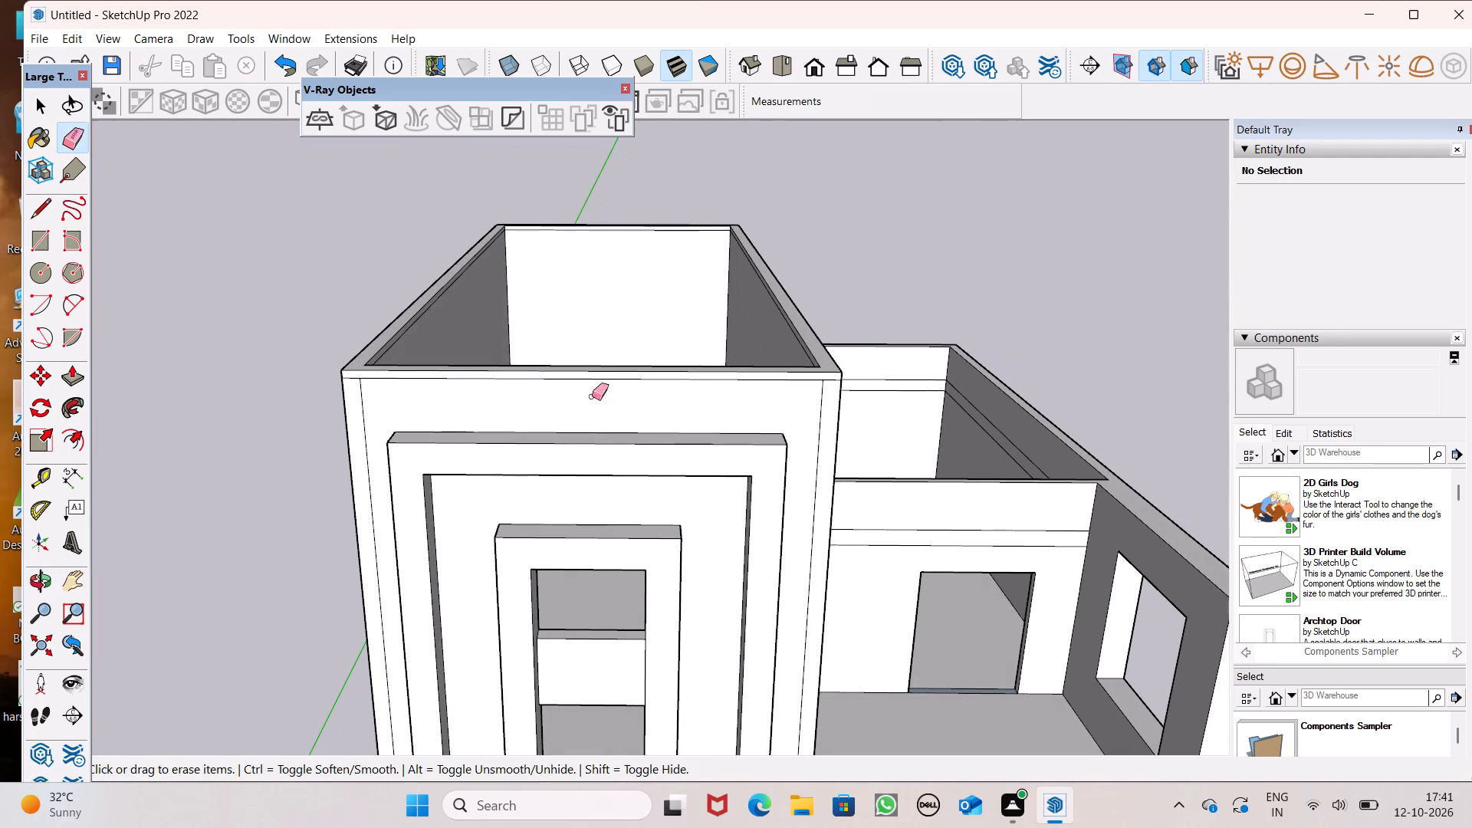
click(65, 388)
scroll(322, 426, up, 1)
middle_drag(344, 468, 424, 523)
scroll(476, 433, up, 5)
drag(445, 421, 445, 430)
click(445, 430)
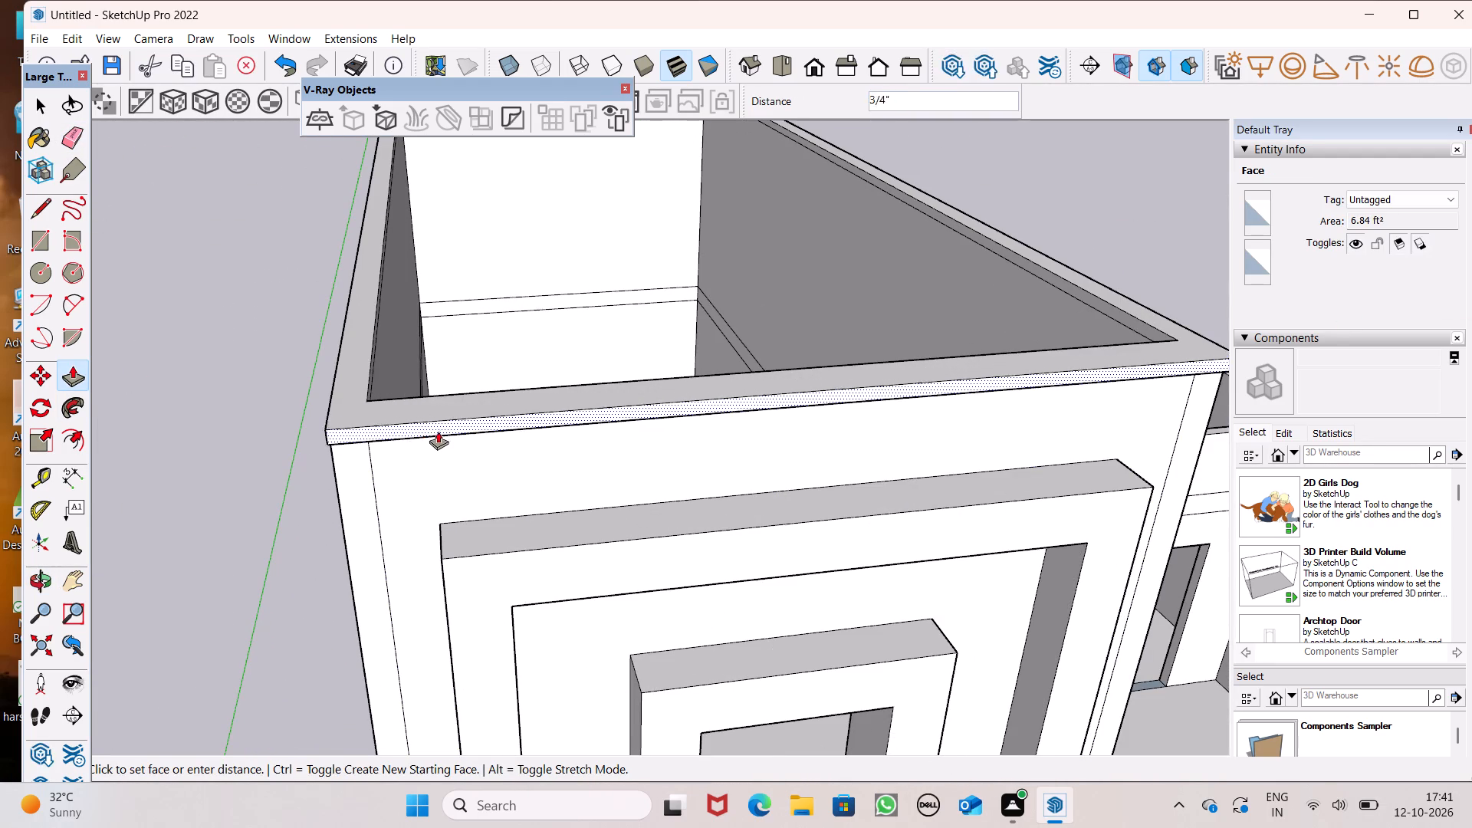
scroll(456, 395, down, 1)
click(444, 428)
Pull the rim band on the tall block's long side away from the lower block outward about 1' 7 1/4".
scroll(565, 410, down, 5)
middle_drag(587, 450, 621, 453)
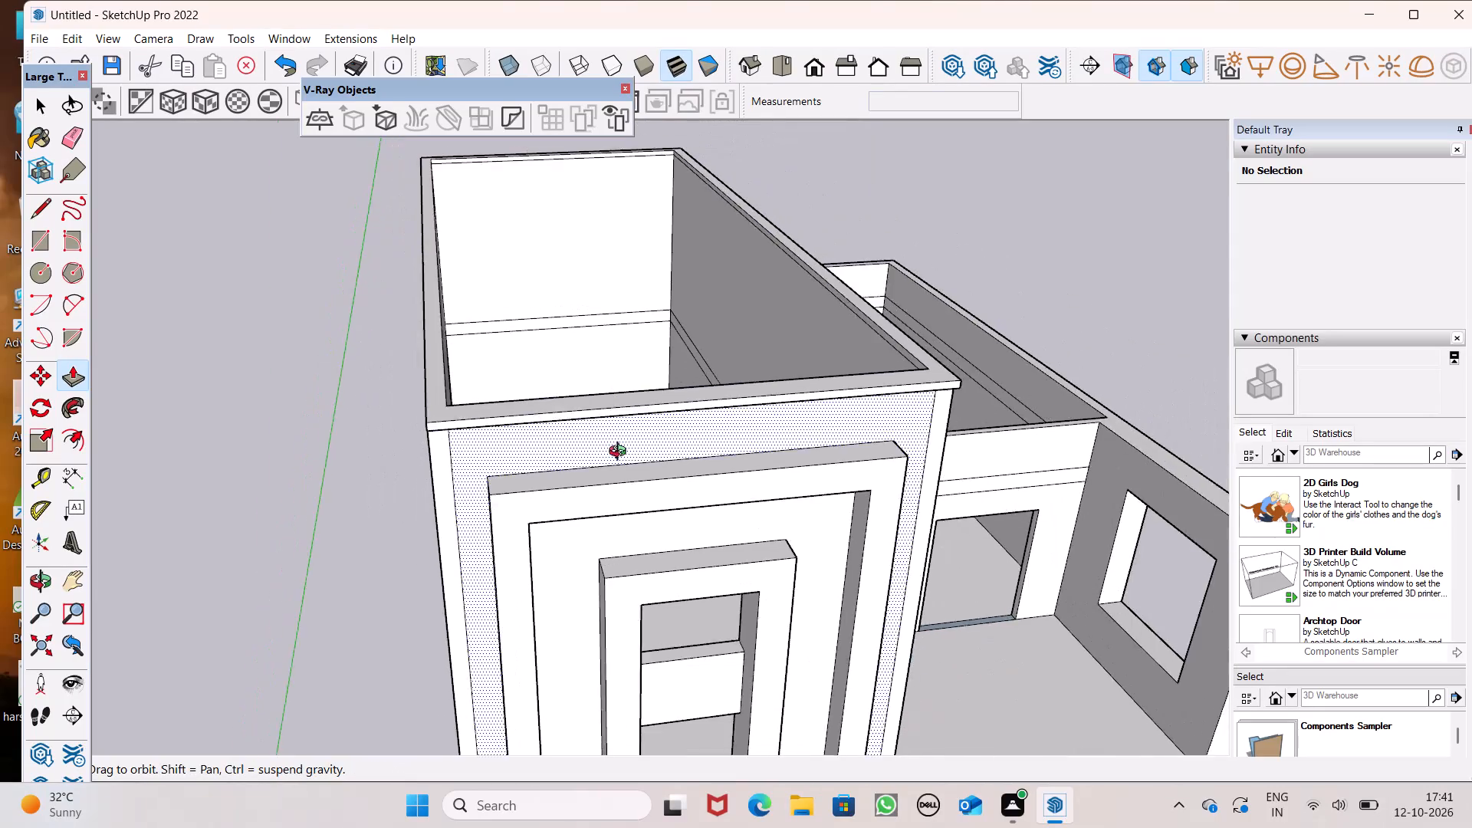
middle_drag(621, 453, 901, 358)
scroll(882, 345, up, 5)
drag(809, 299, 791, 311)
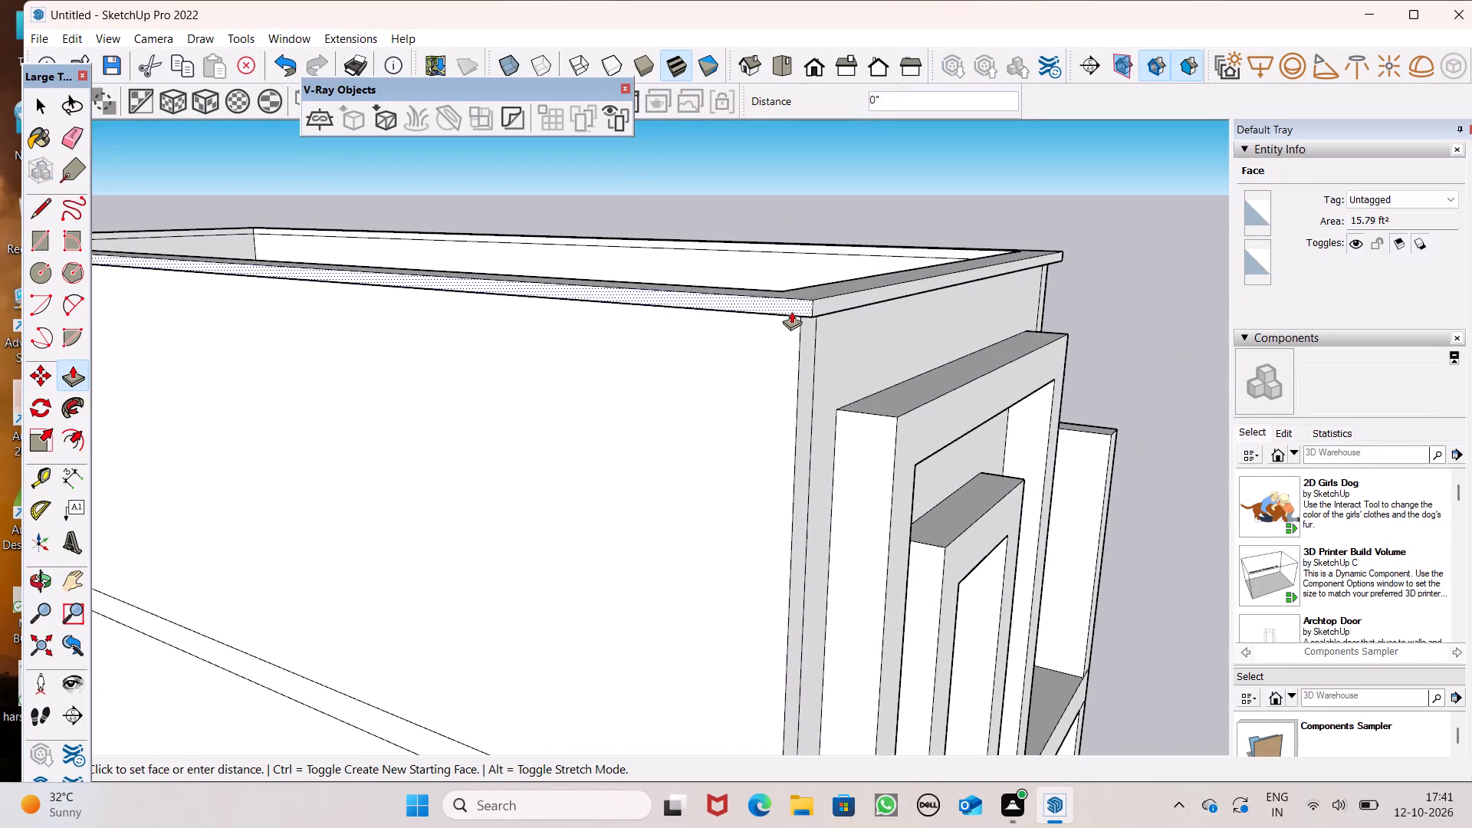
drag(791, 311, 776, 325)
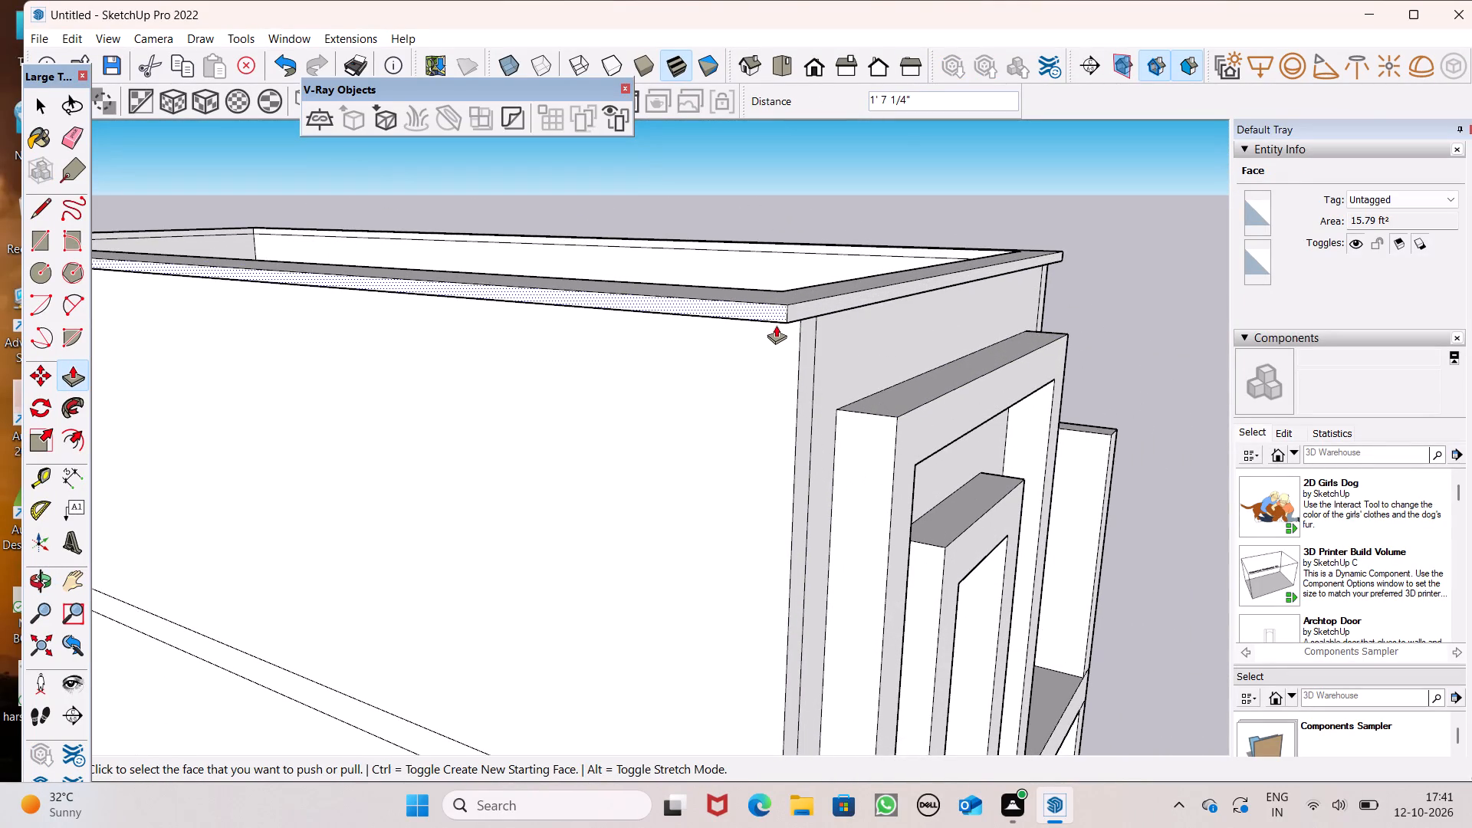
Push the overhanging rim band on the side away from the lower block back in twice, about 6 7/16" each time.
scroll(774, 328, down, 4)
middle_drag(875, 347, 873, 316)
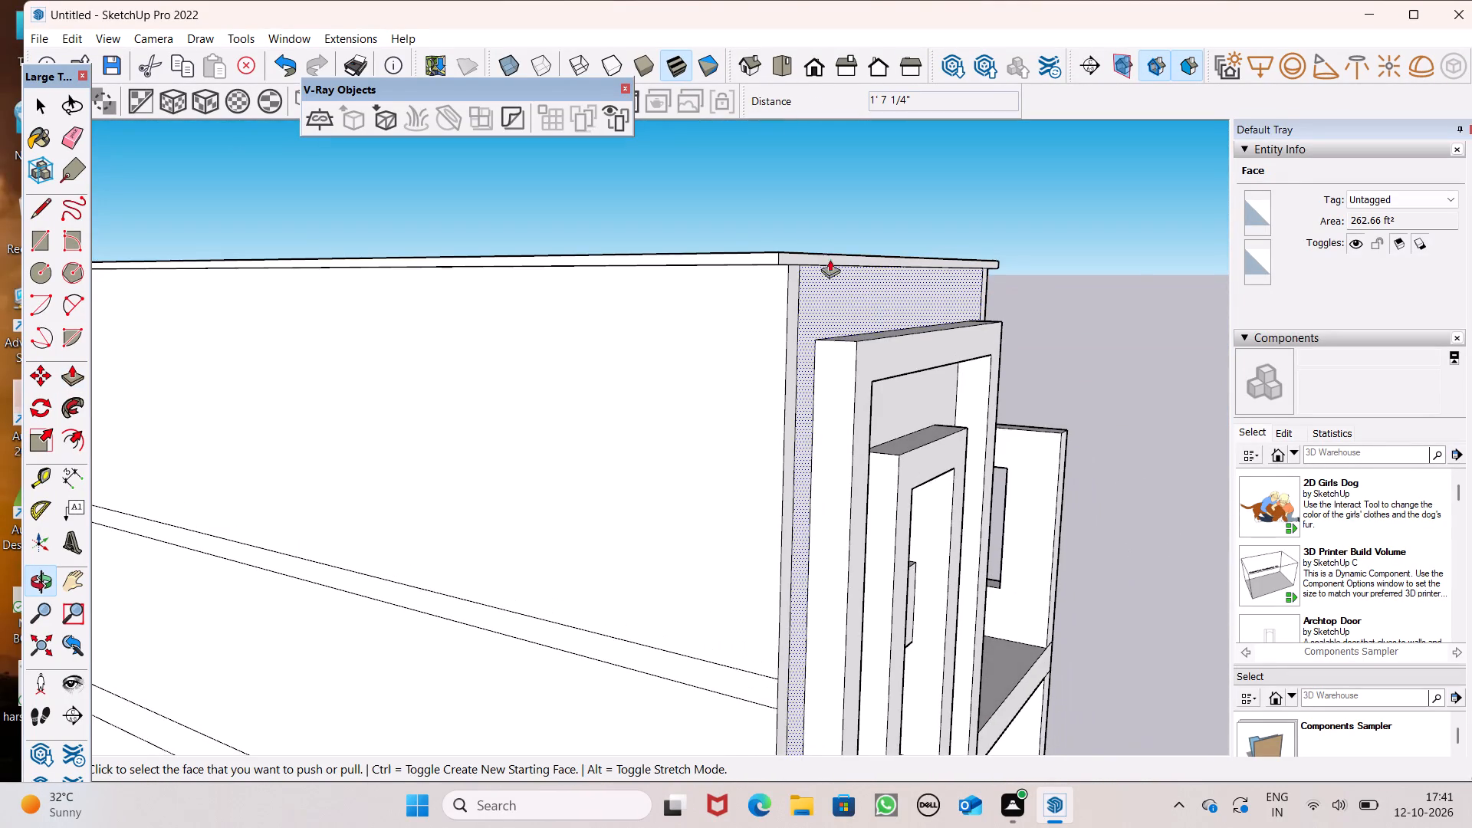
scroll(790, 237, up, 7)
scroll(846, 315, down, 6)
middle_drag(859, 386, 899, 307)
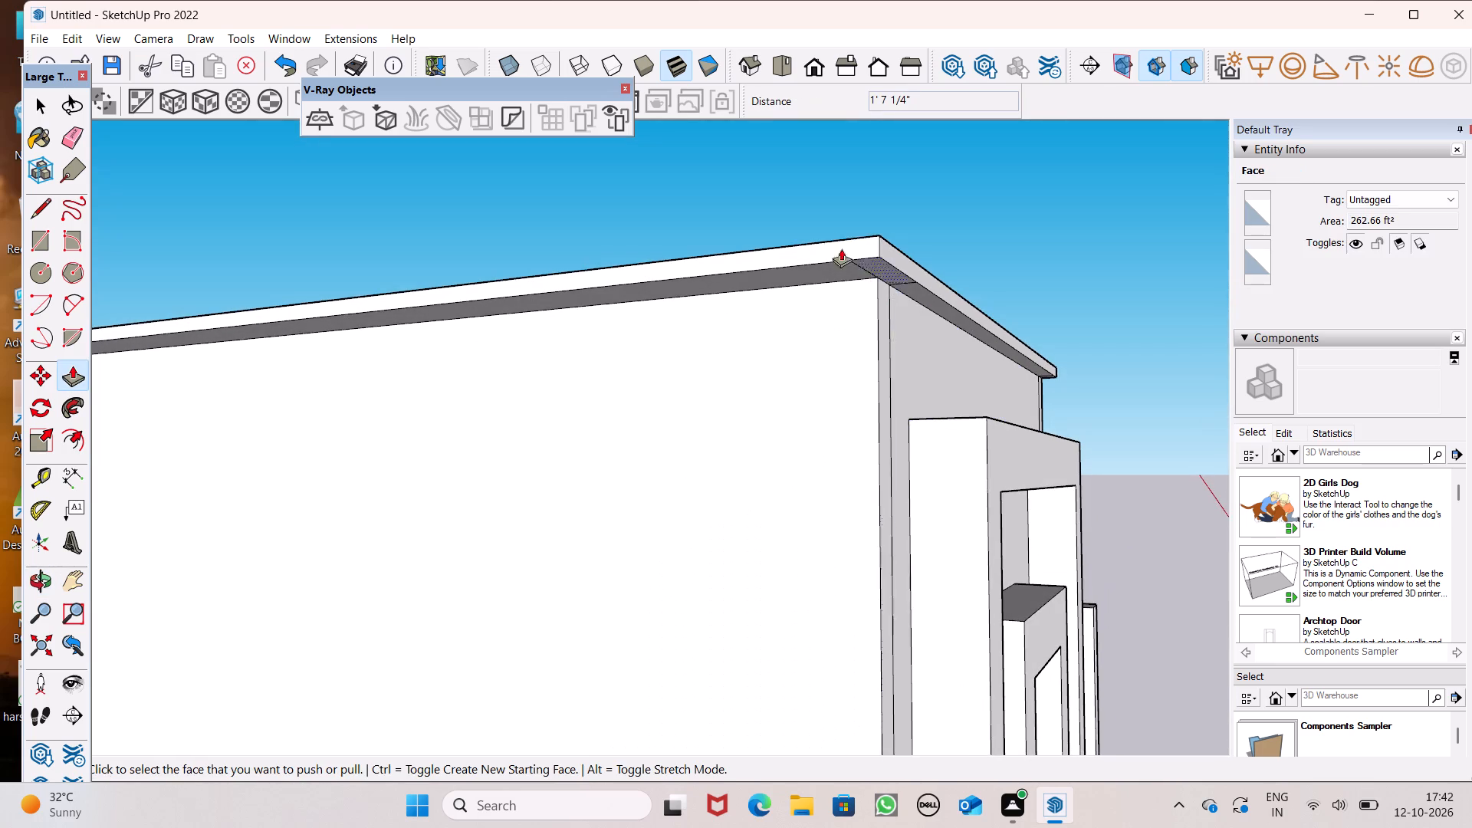
scroll(845, 233, up, 4)
drag(910, 326, 931, 340)
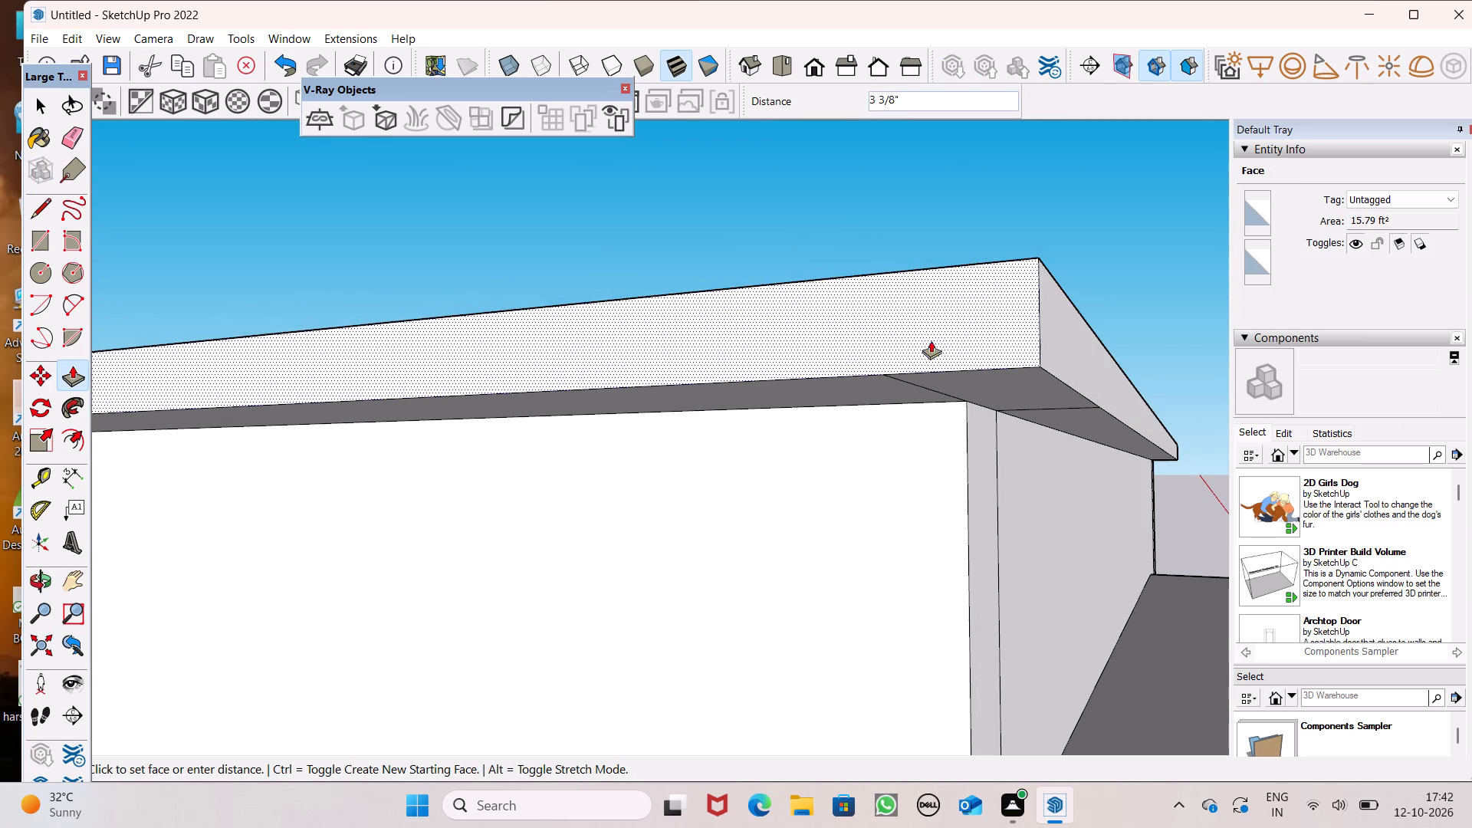
drag(931, 340, 944, 356)
scroll(902, 297, down, 3)
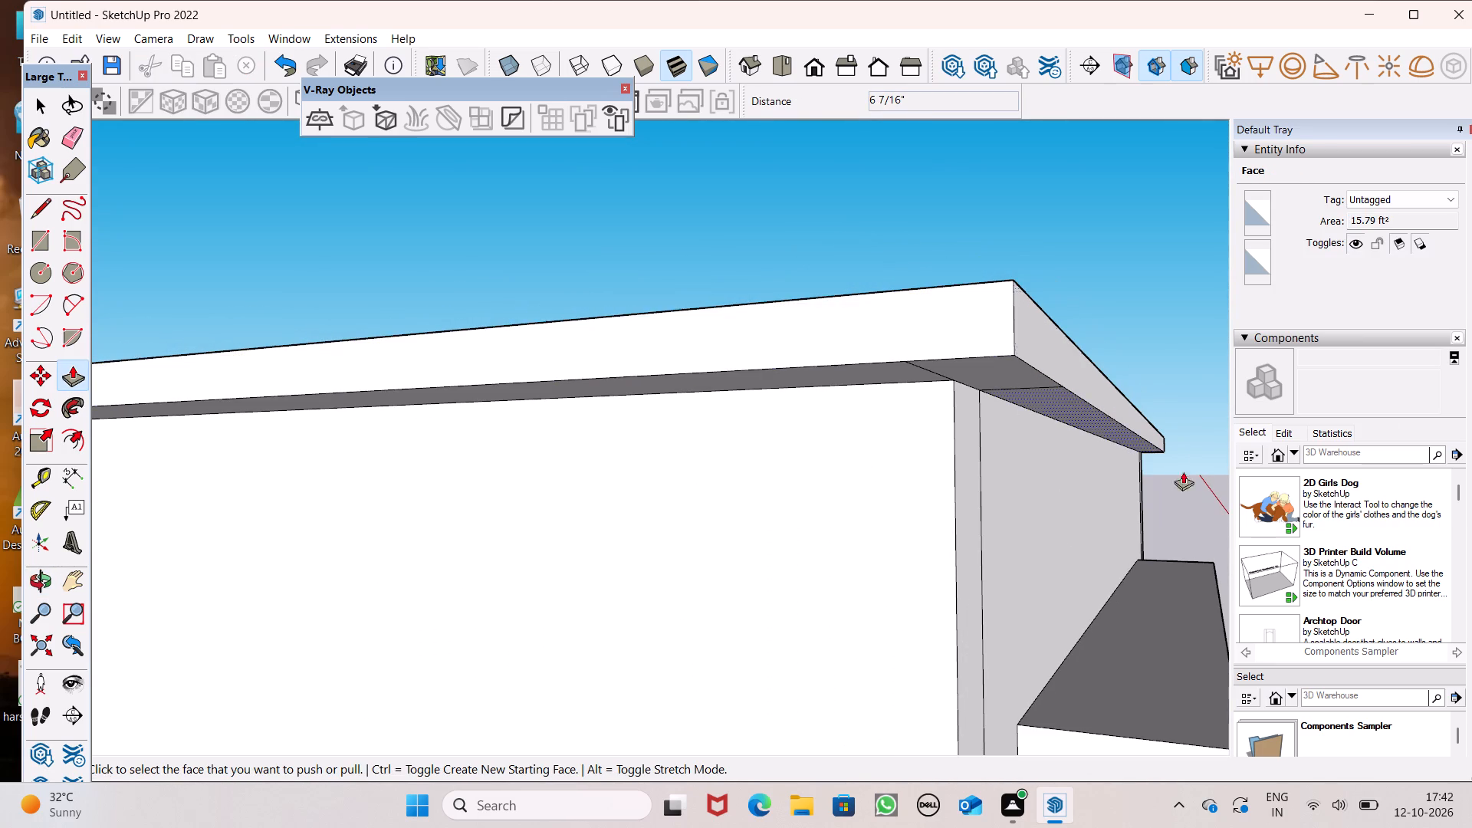
middle_drag(1119, 419, 846, 384)
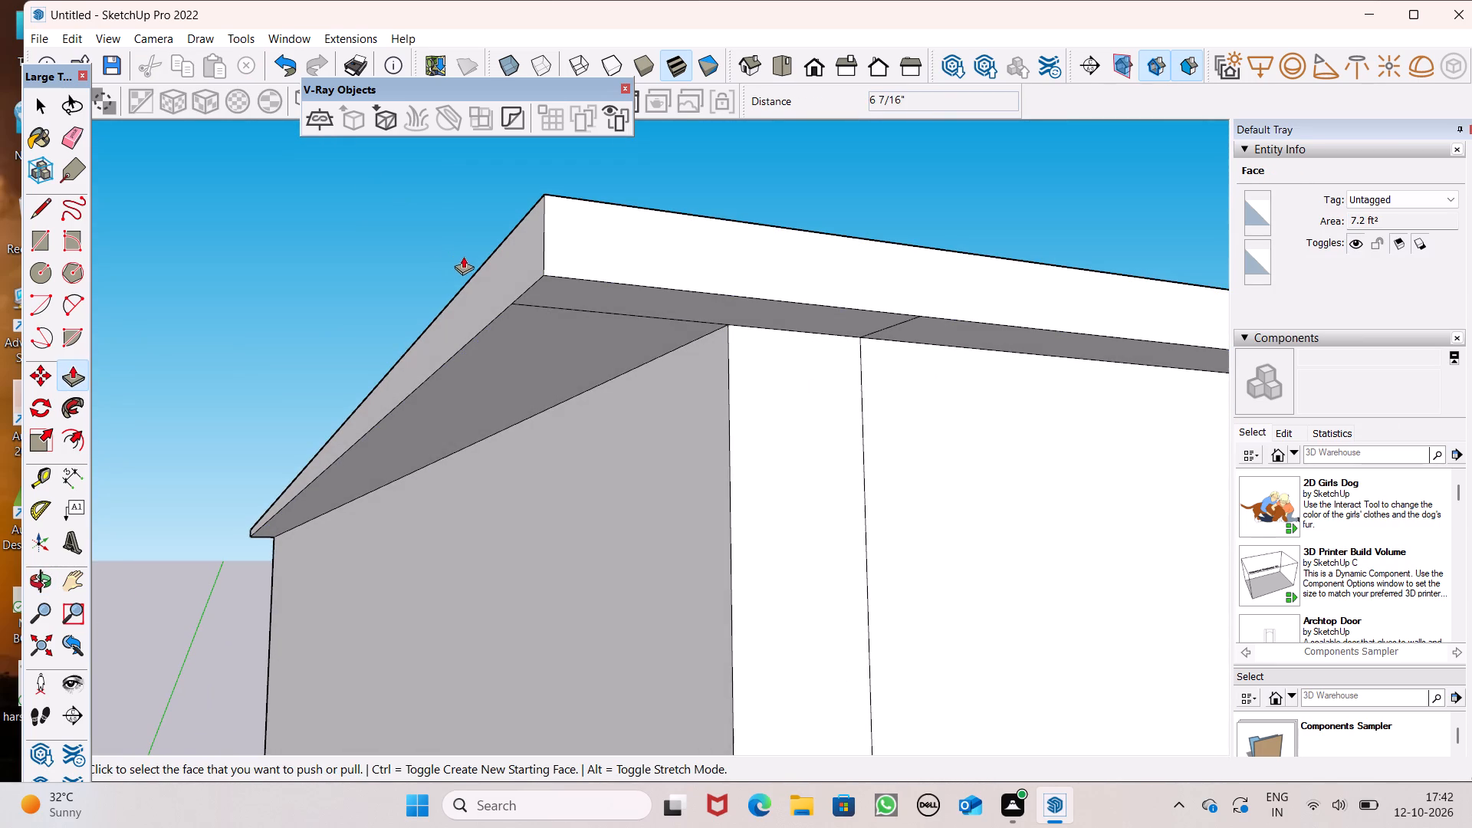
drag(484, 281, 550, 296)
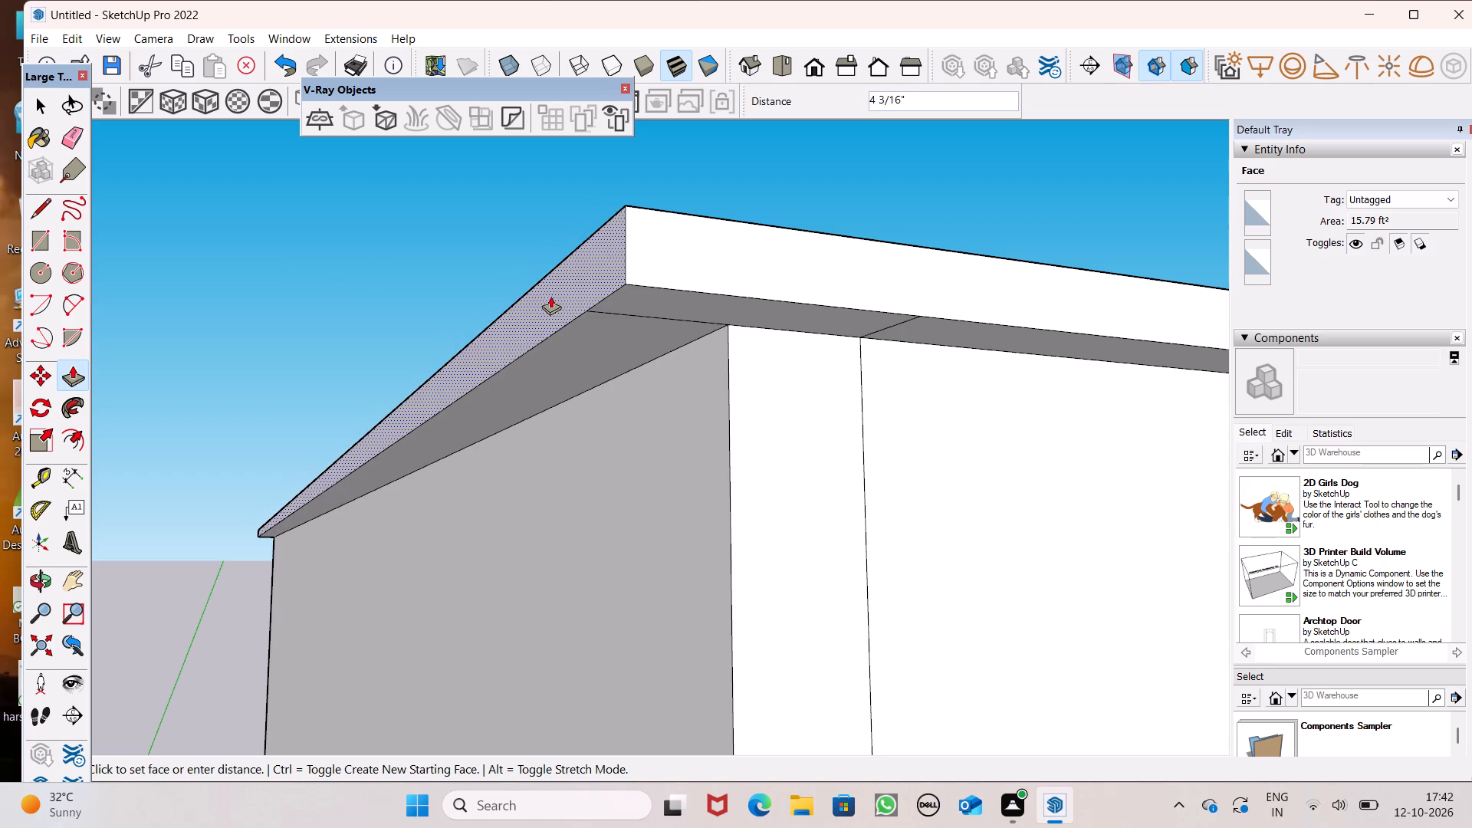
drag(550, 296, 586, 320)
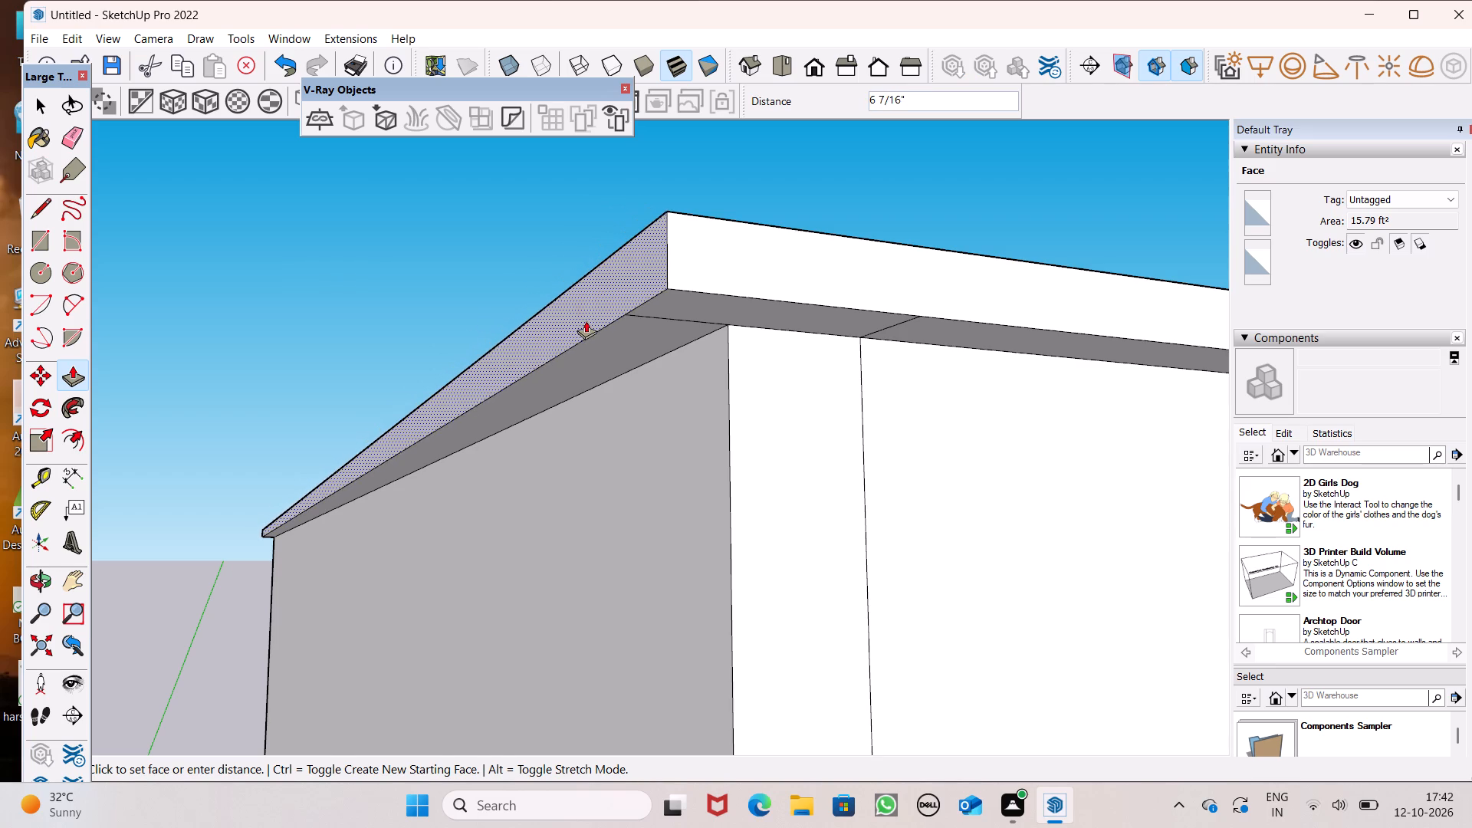
drag(586, 320, 585, 320)
Fine-tune the rim overhang at the tall block's front corner away from the lower block by about 2 3/16".
scroll(462, 286, down, 8)
middle_drag(550, 319, 543, 563)
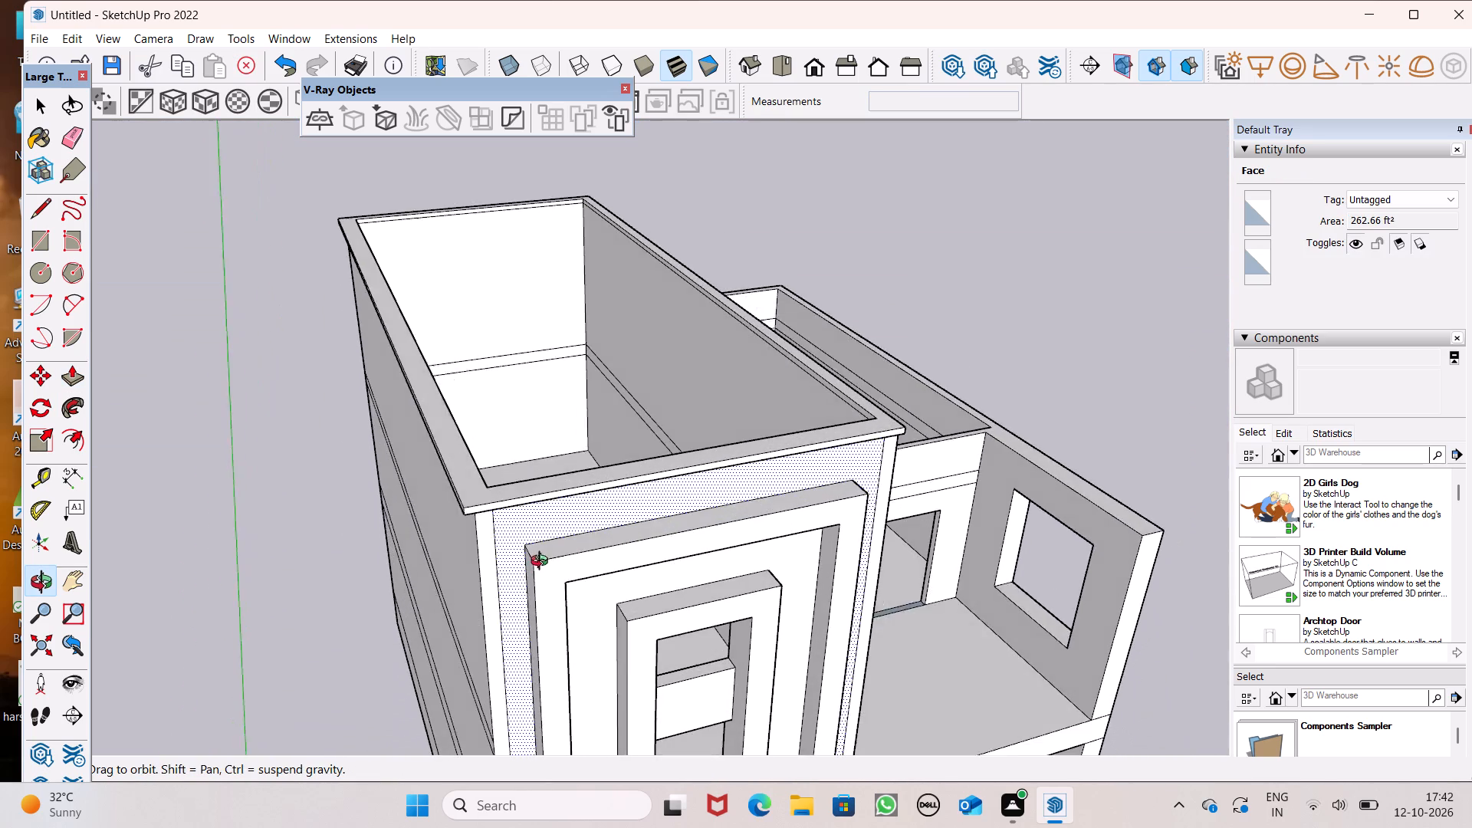
middle_drag(543, 563, 546, 462)
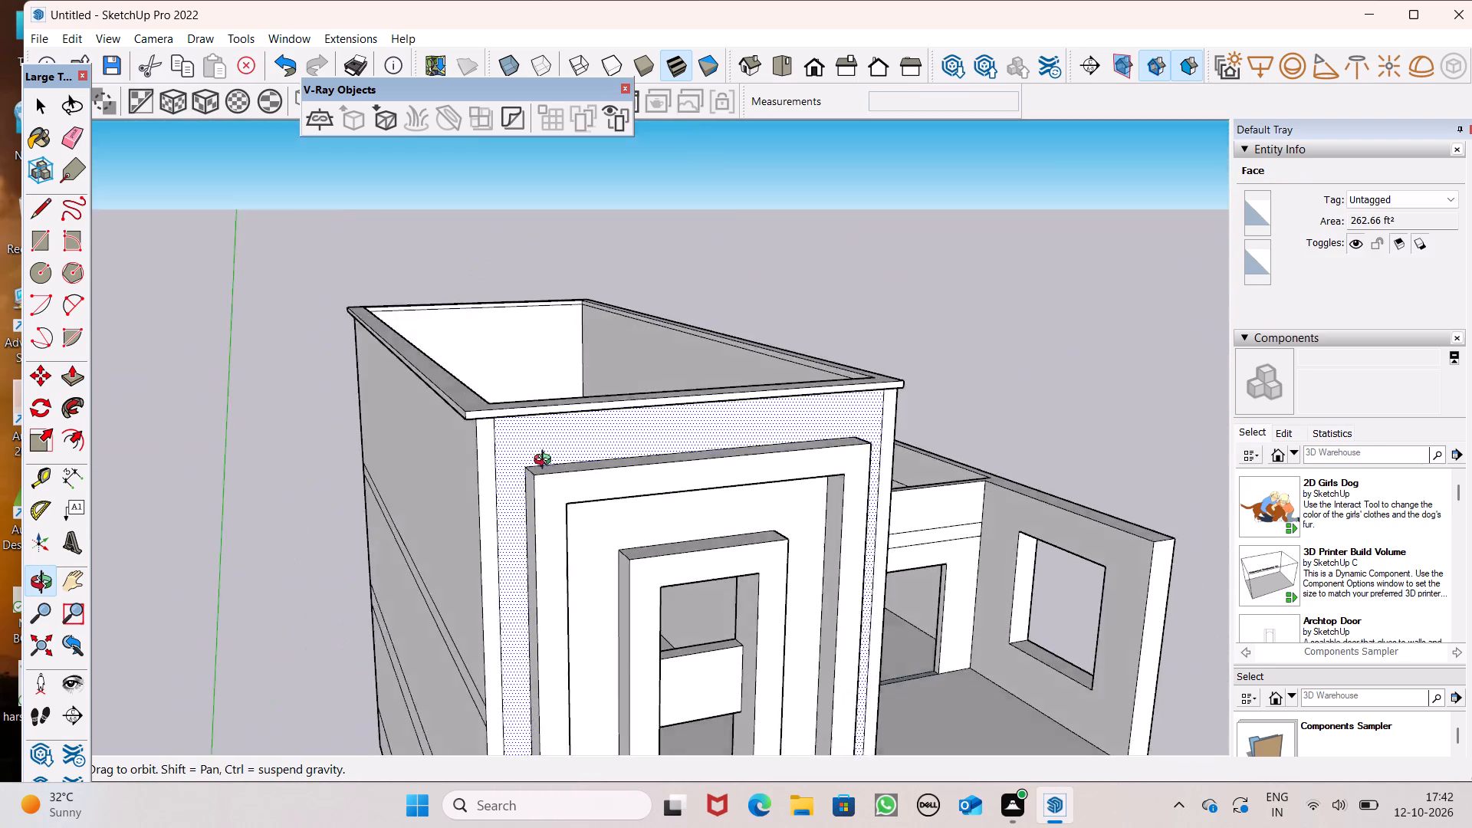
middle_drag(546, 462, 591, 381)
scroll(474, 356, up, 7)
middle_drag(525, 361, 729, 345)
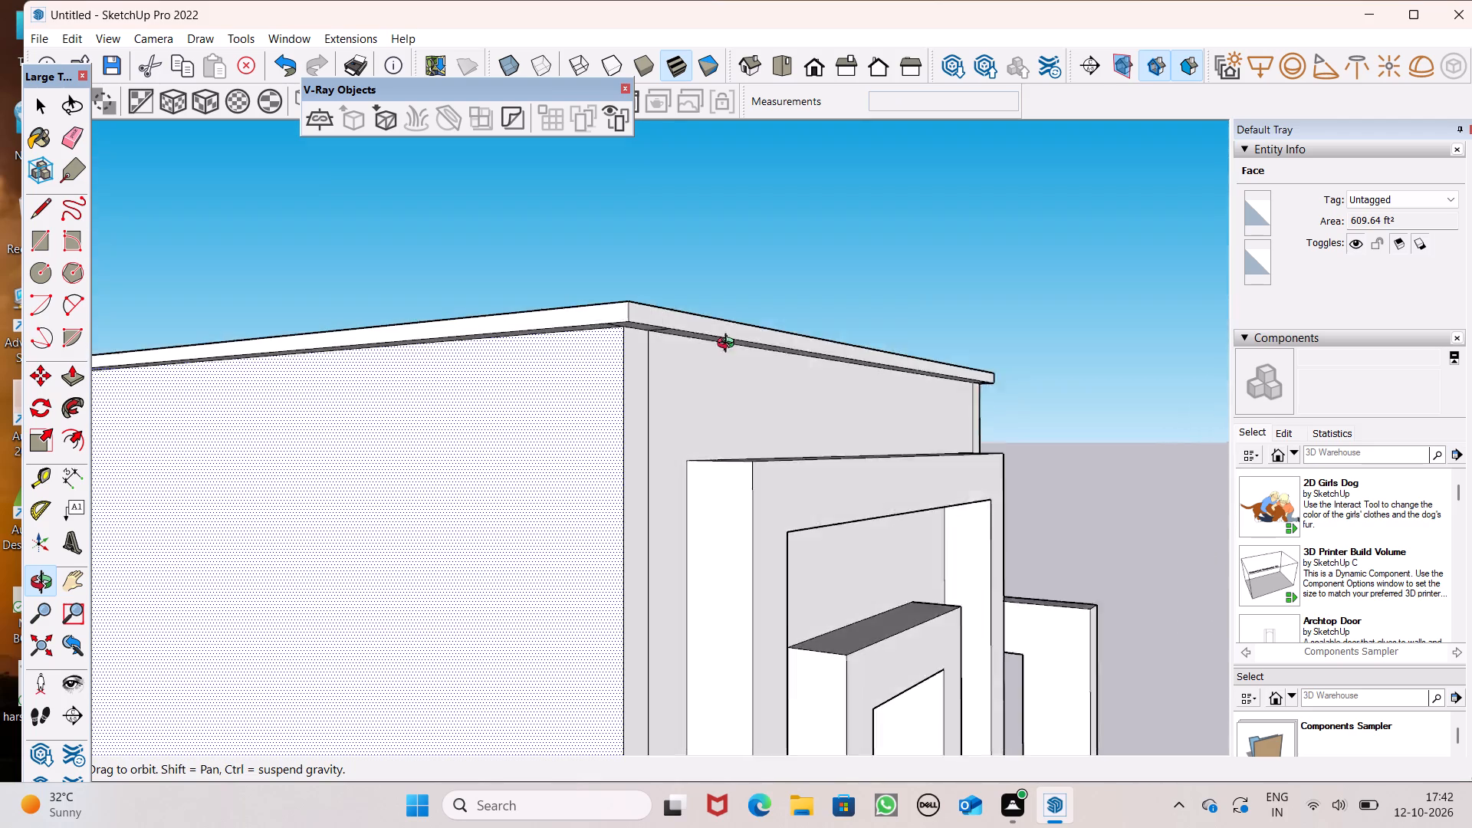
middle_drag(729, 345, 799, 308)
scroll(694, 337, up, 4)
drag(695, 313, 688, 319)
click(613, 279)
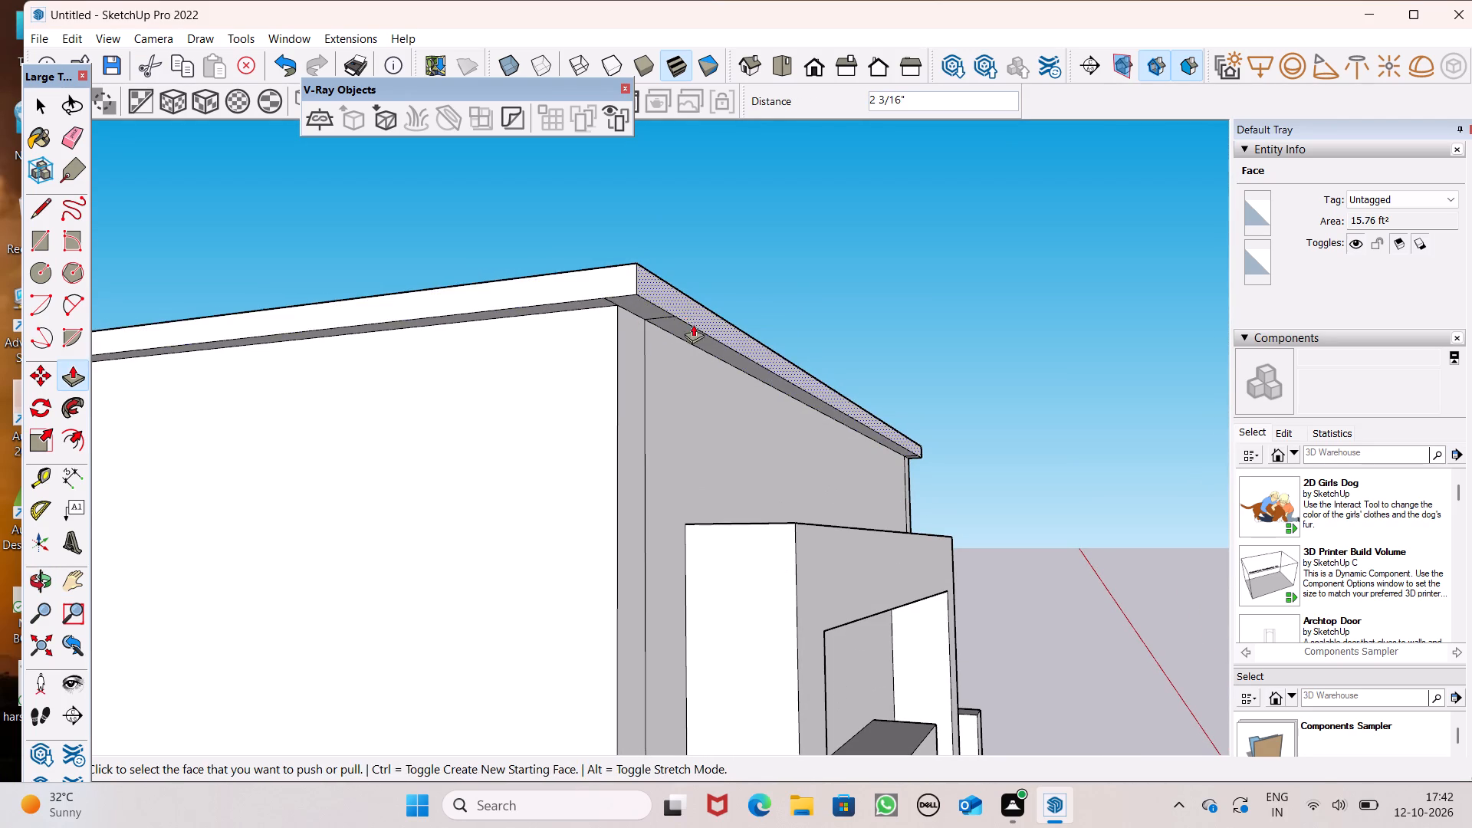
Pull the rim band on the tall block's long side facing the lower block outward about 6 15/16".
middle_drag(692, 333, 340, 305)
scroll(346, 307, up, 1)
scroll(566, 278, down, 2)
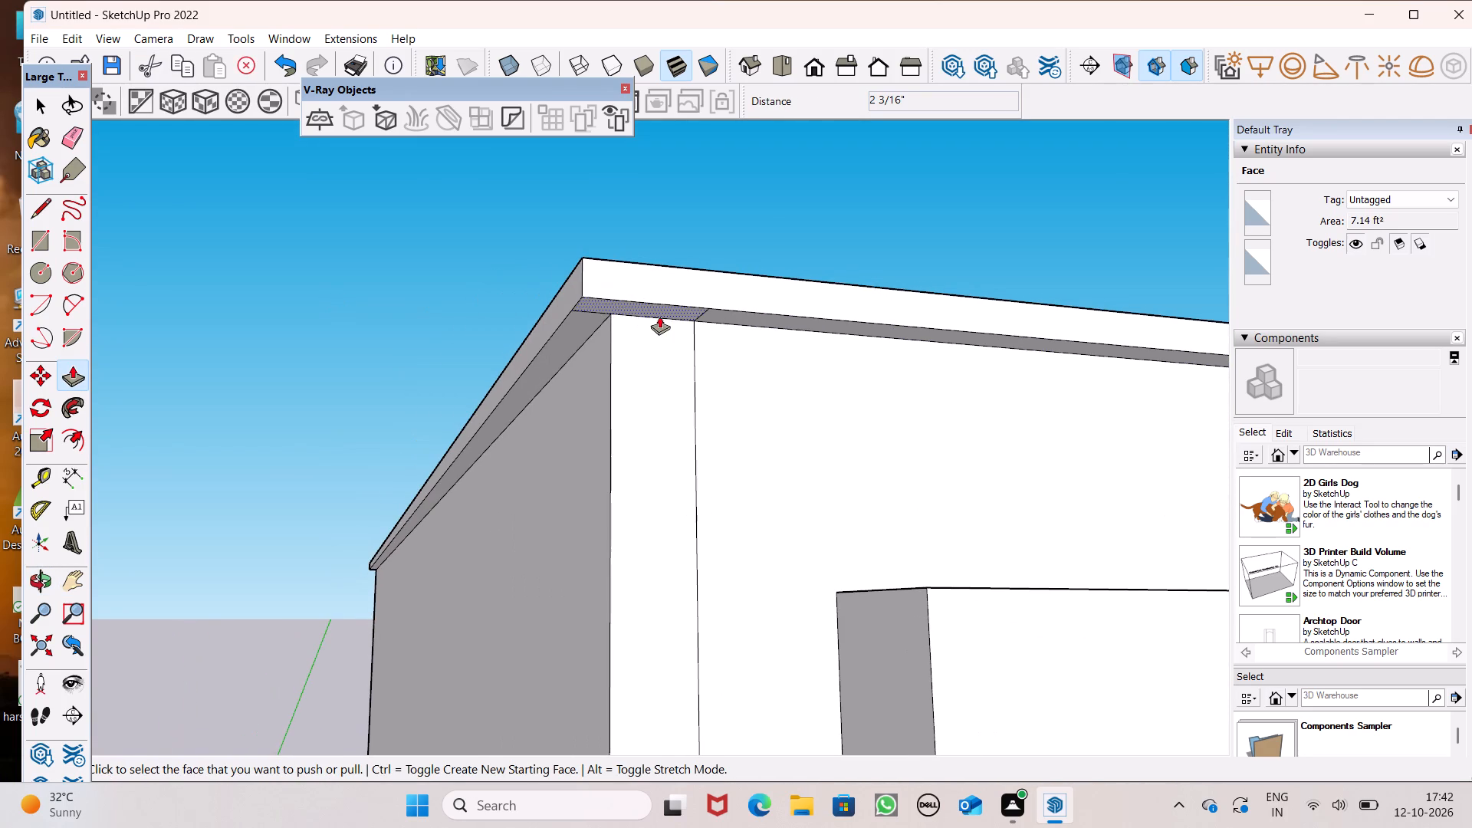
scroll(659, 241, down, 10)
scroll(659, 273, up, 1)
scroll(659, 274, down, 1)
middle_drag(758, 287, 242, 556)
scroll(449, 539, up, 7)
scroll(479, 460, down, 5)
middle_drag(601, 654, 576, 423)
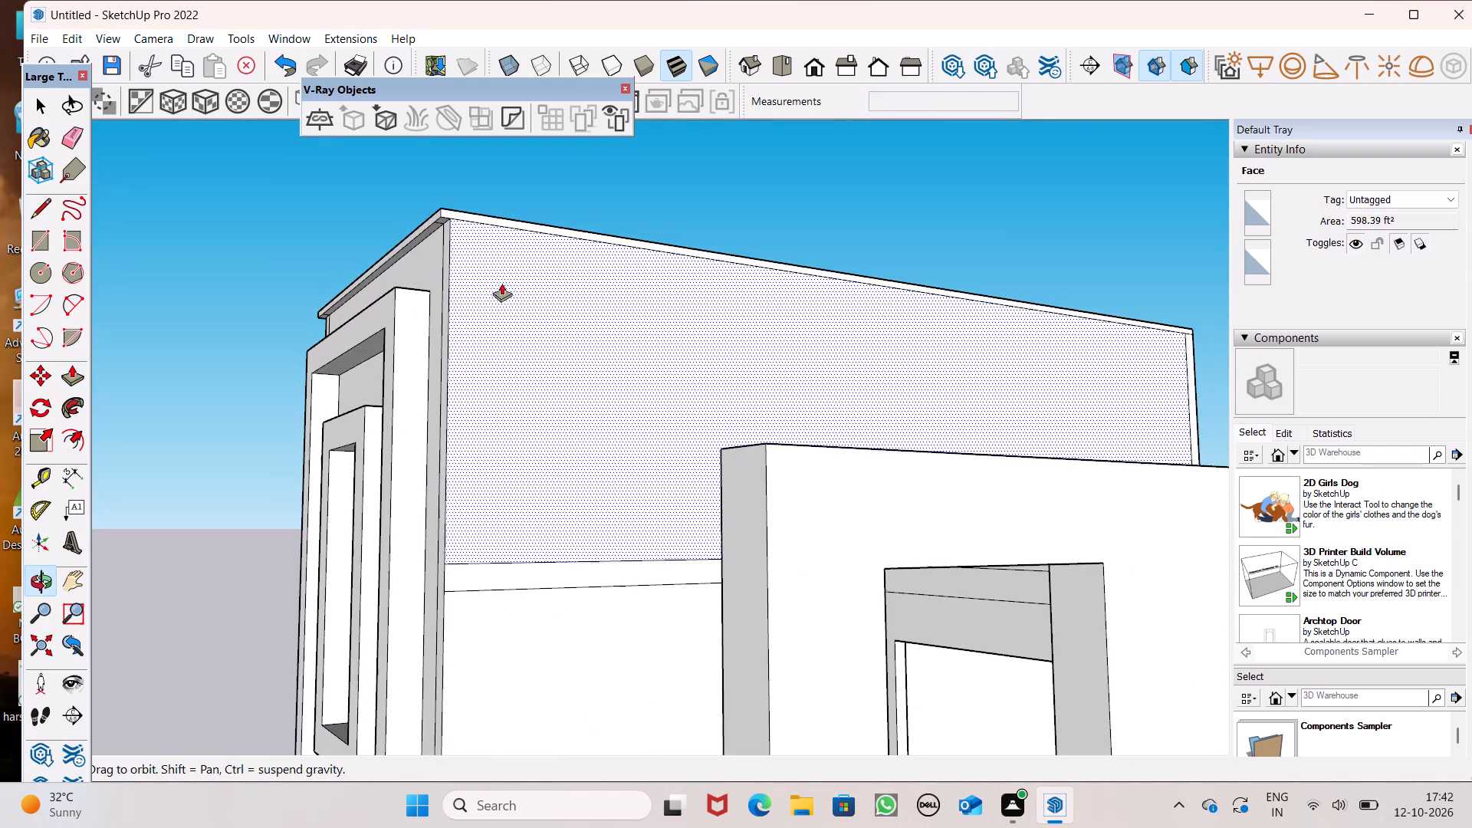
scroll(462, 202, up, 6)
scroll(498, 273, down, 3)
middle_drag(579, 340, 630, 383)
scroll(570, 271, up, 1)
drag(522, 301, 545, 313)
Pull the rim band on the tall block's rear face outward about 5 7/16".
scroll(211, 264, down, 4)
middle_drag(605, 333, 606, 209)
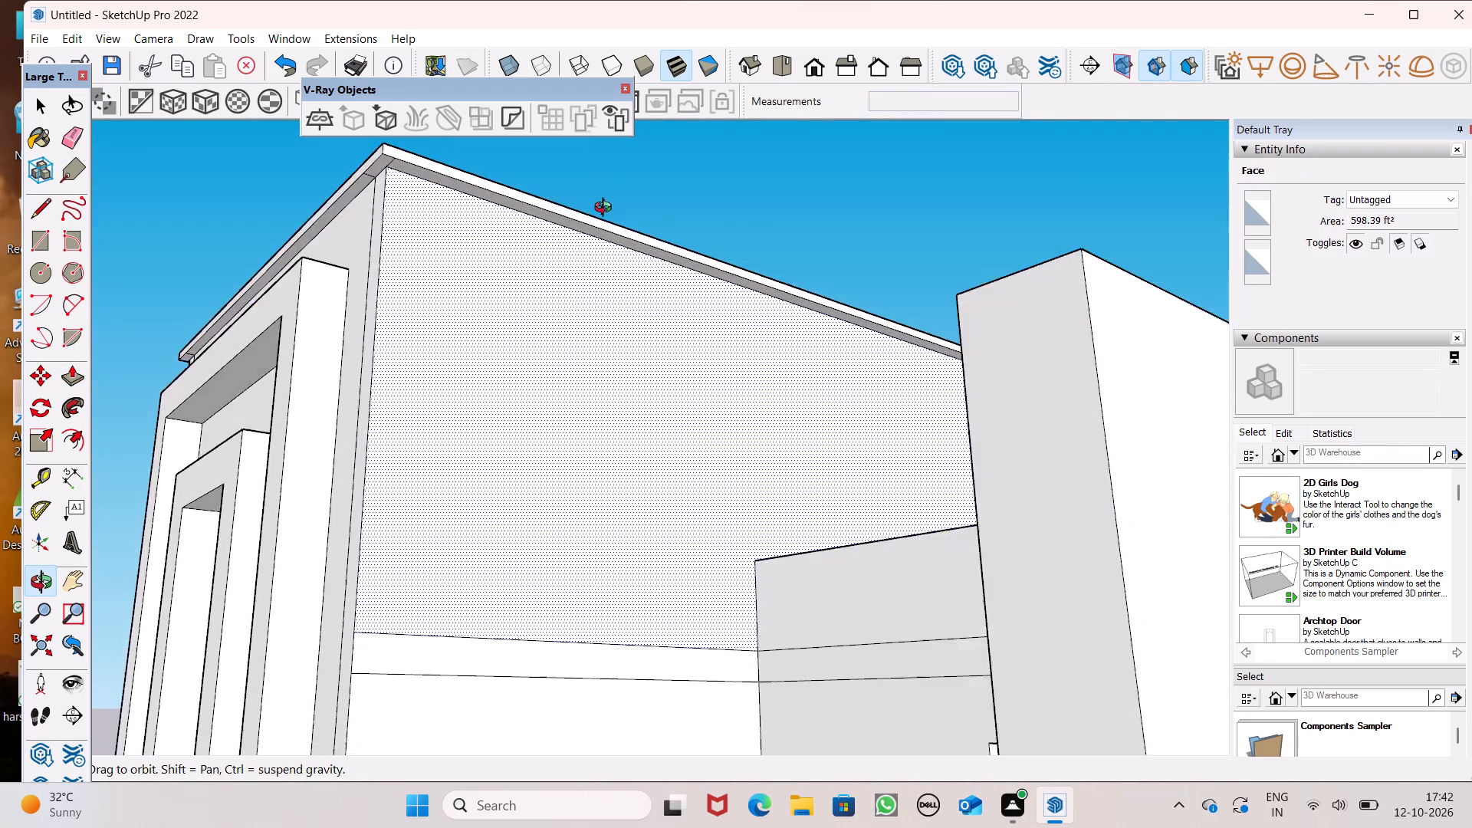
middle_drag(606, 209, 100, 416)
scroll(331, 195, down, 4)
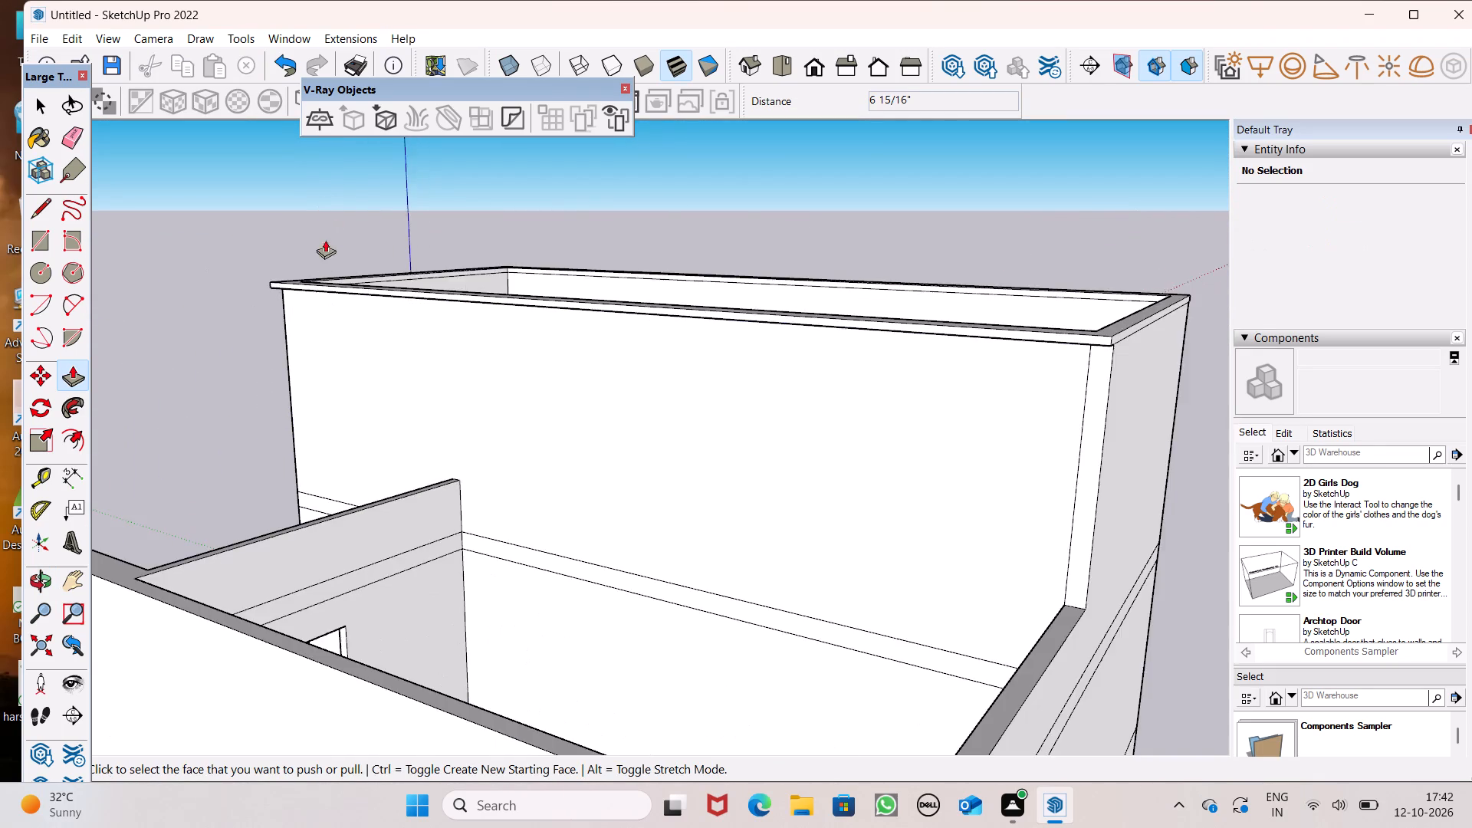
scroll(324, 274, down, 4)
middle_drag(808, 361, 698, 320)
scroll(747, 271, up, 6)
middle_drag(761, 343, 784, 392)
scroll(757, 409, up, 1)
drag(595, 353, 609, 360)
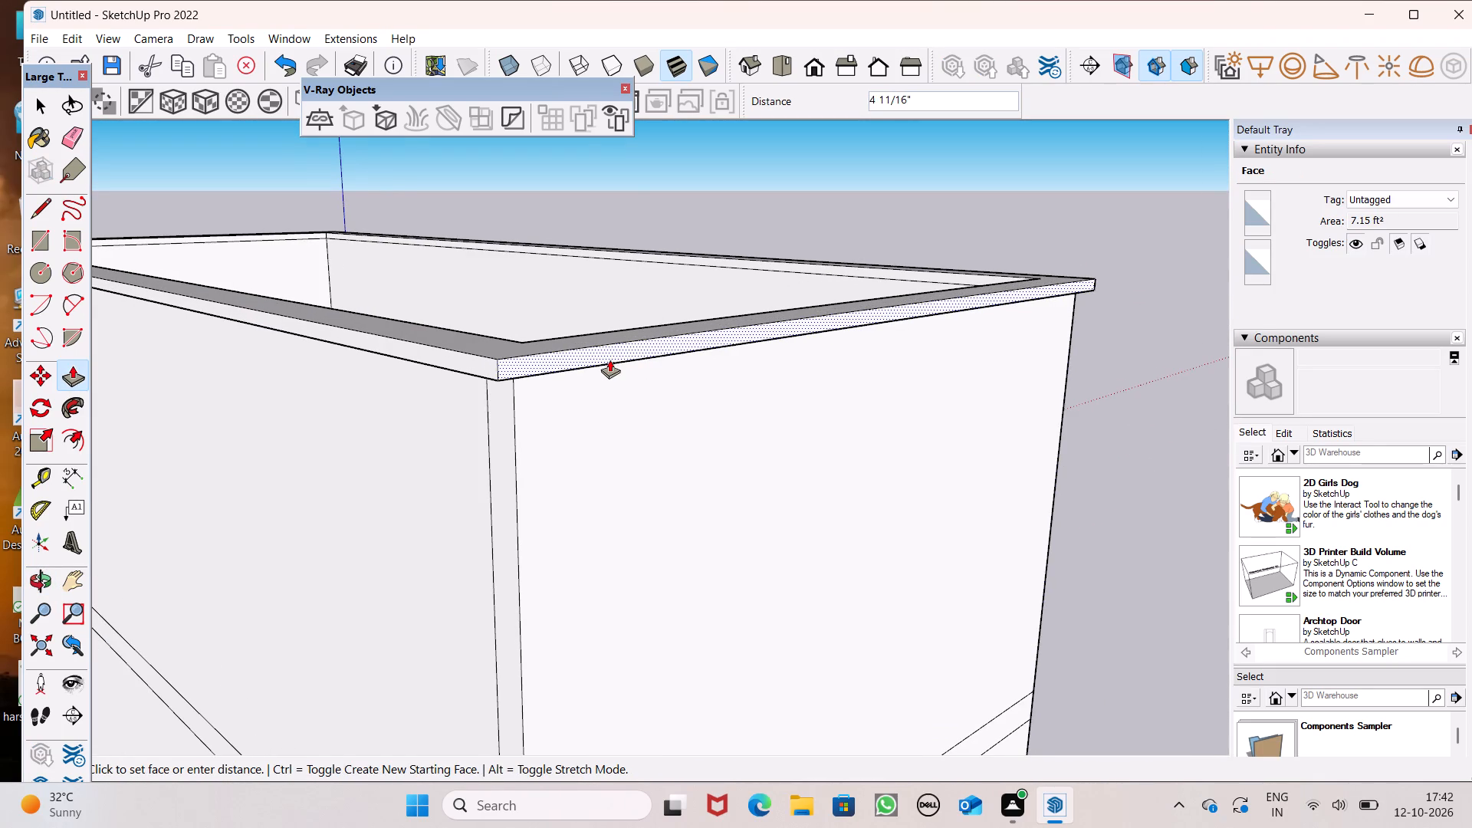
drag(609, 360, 611, 364)
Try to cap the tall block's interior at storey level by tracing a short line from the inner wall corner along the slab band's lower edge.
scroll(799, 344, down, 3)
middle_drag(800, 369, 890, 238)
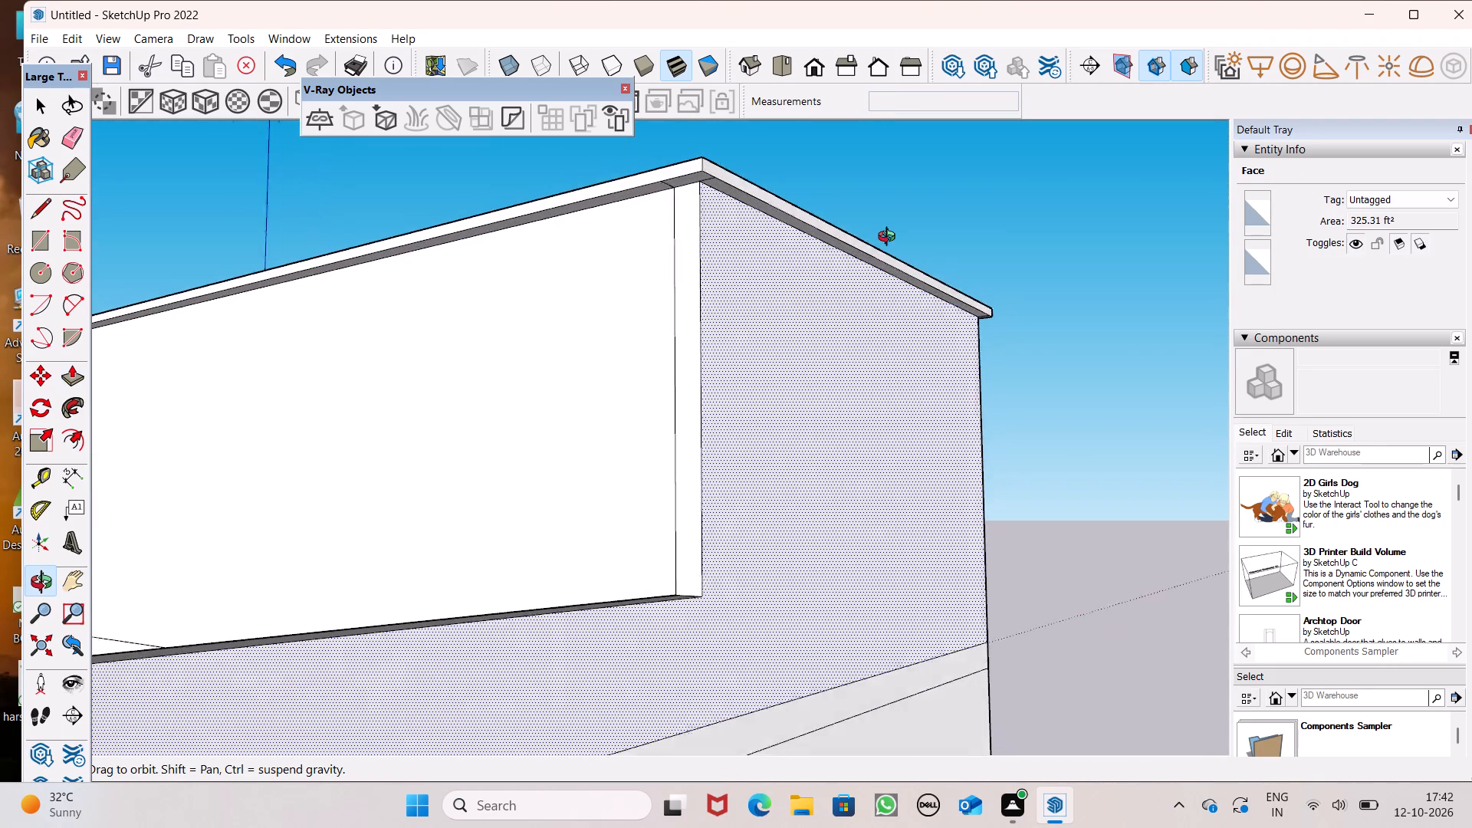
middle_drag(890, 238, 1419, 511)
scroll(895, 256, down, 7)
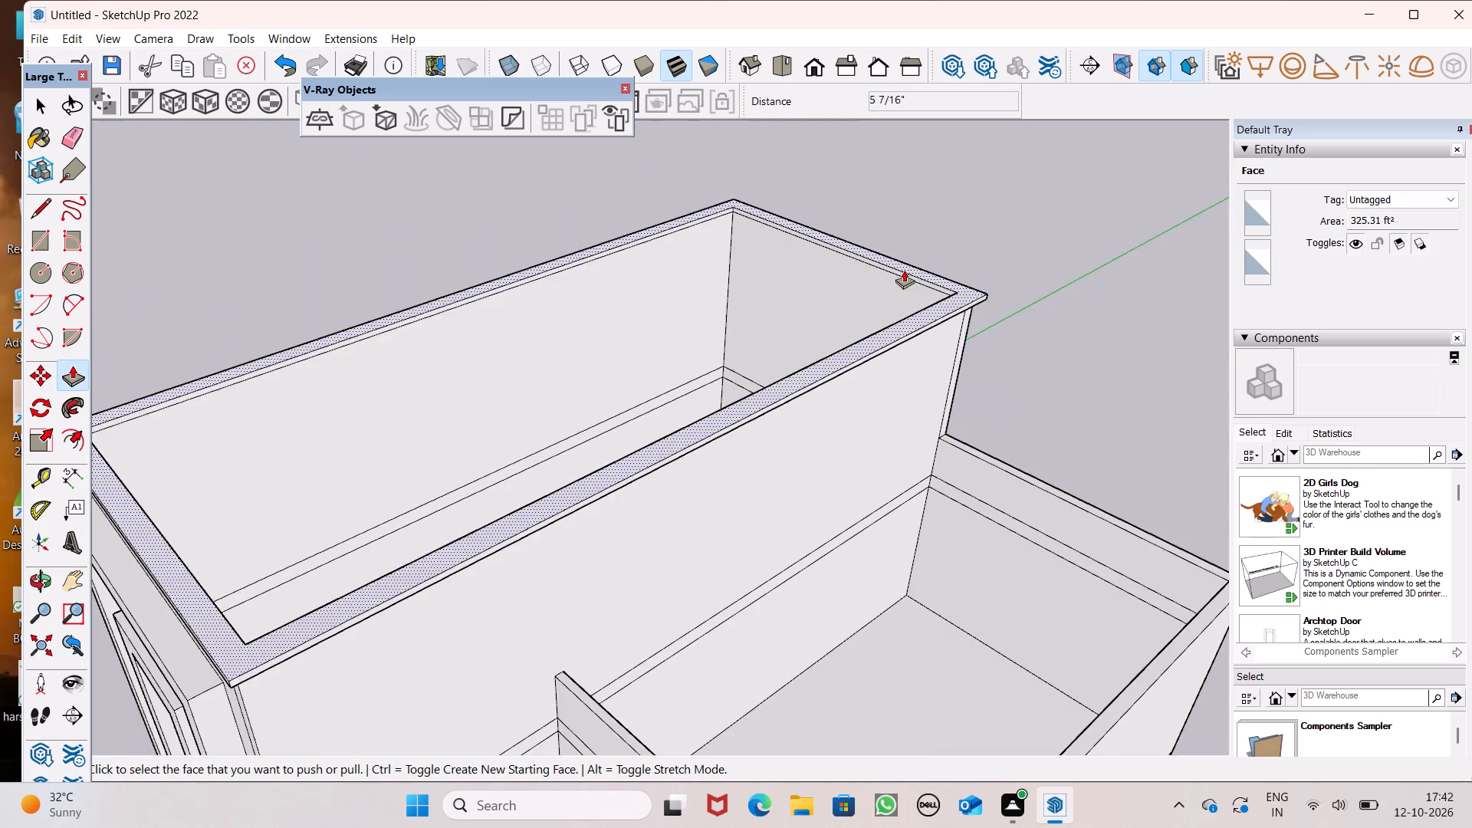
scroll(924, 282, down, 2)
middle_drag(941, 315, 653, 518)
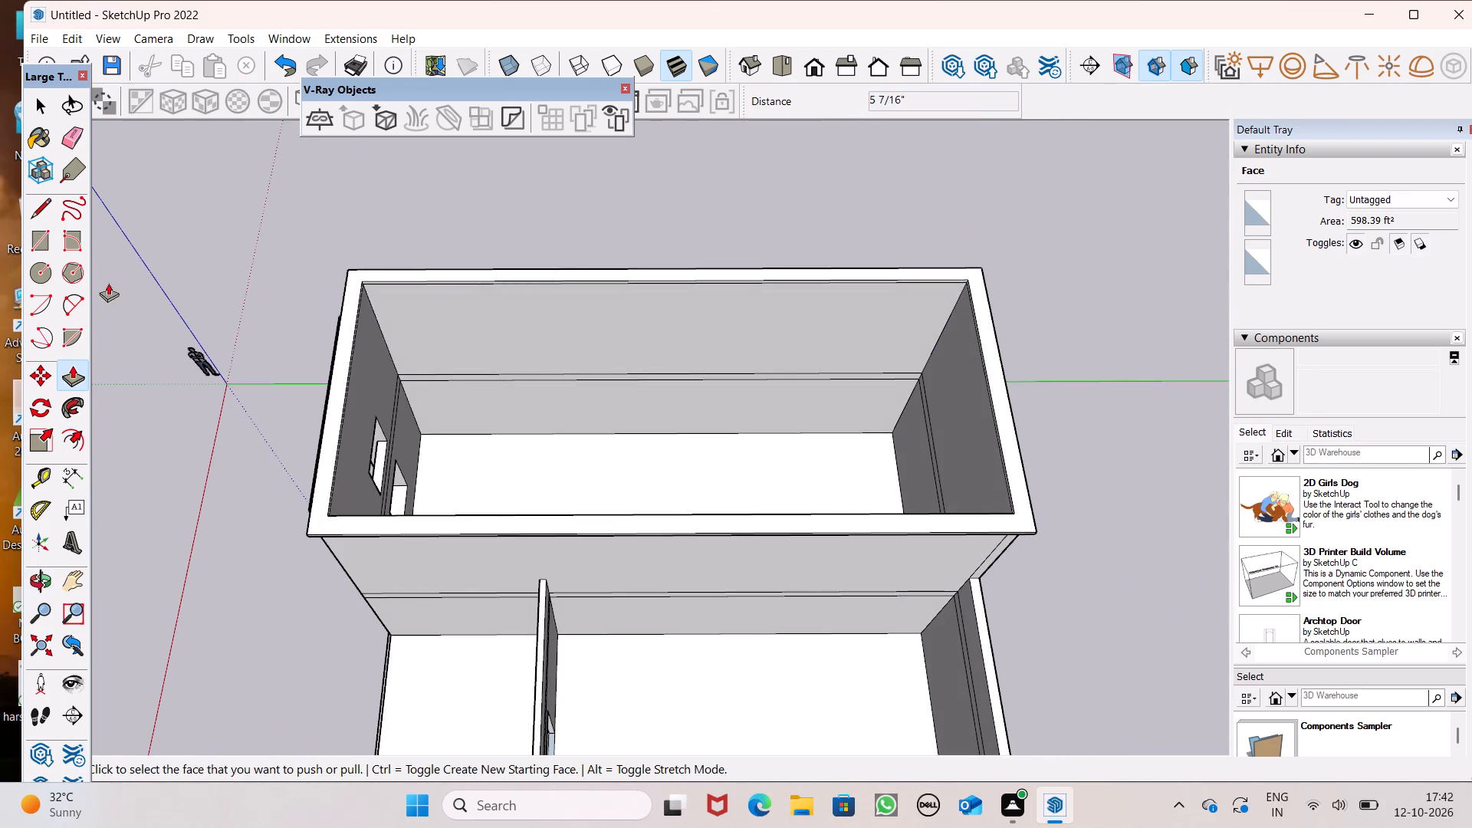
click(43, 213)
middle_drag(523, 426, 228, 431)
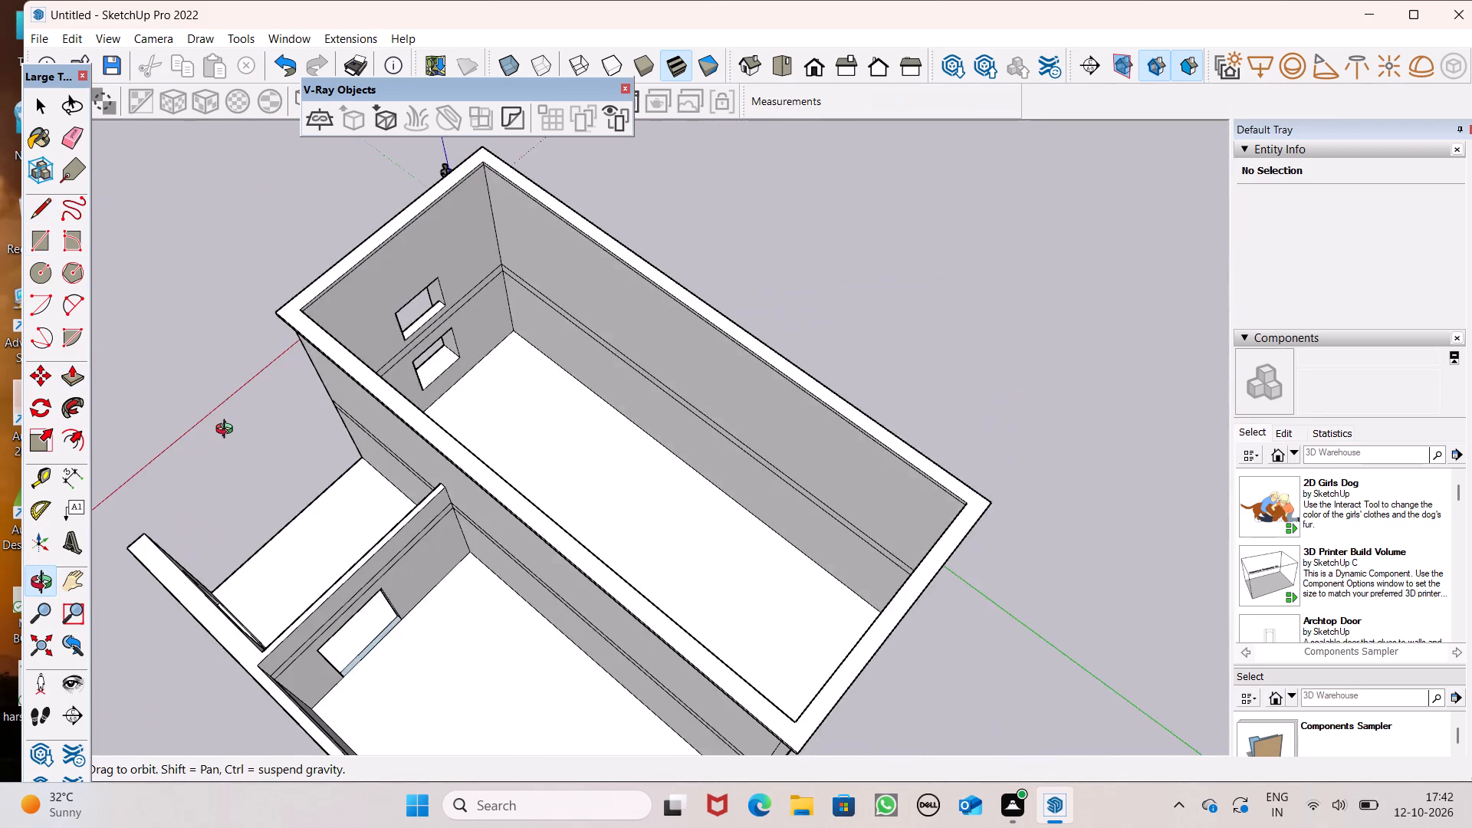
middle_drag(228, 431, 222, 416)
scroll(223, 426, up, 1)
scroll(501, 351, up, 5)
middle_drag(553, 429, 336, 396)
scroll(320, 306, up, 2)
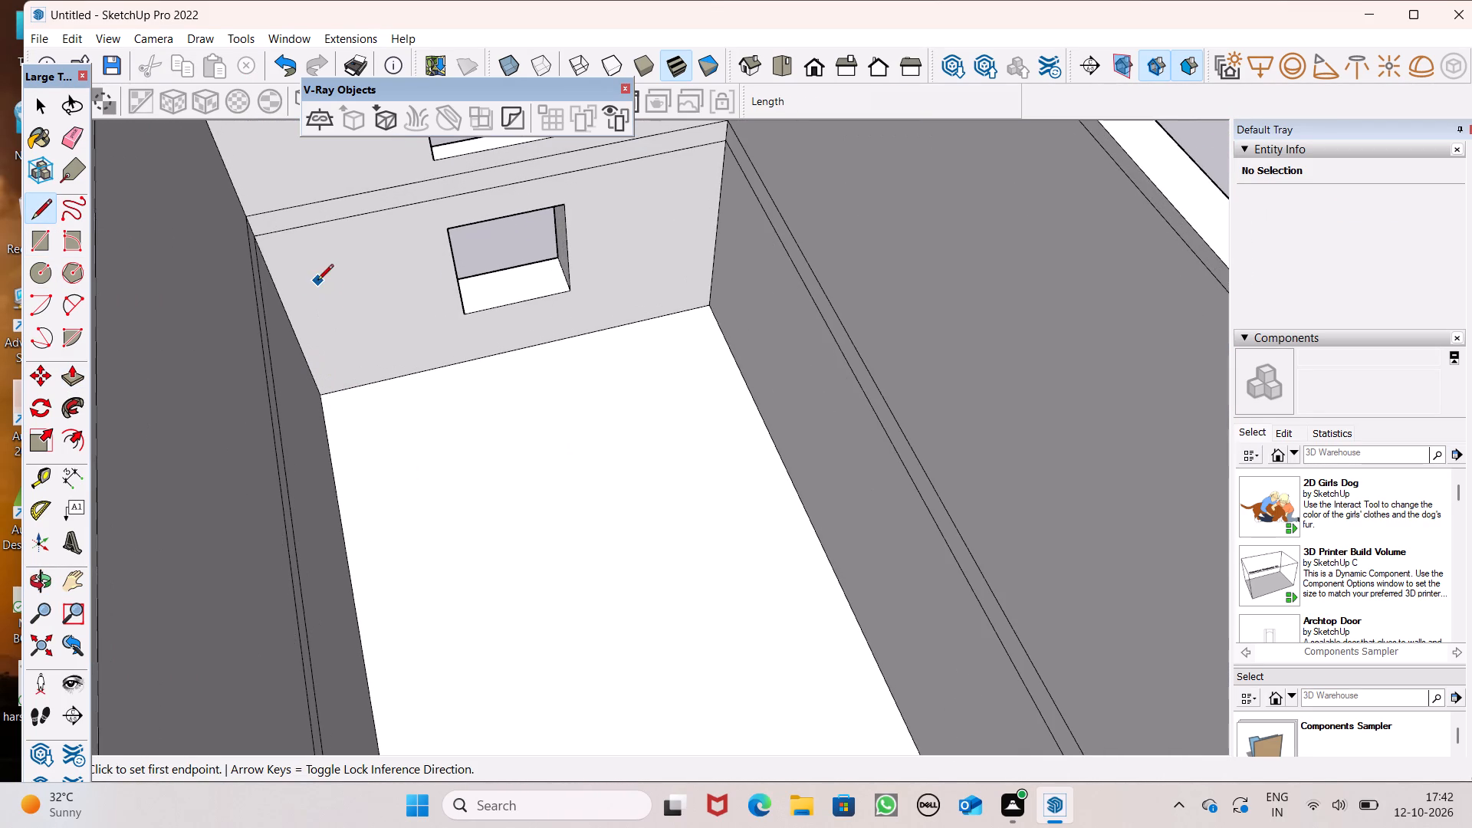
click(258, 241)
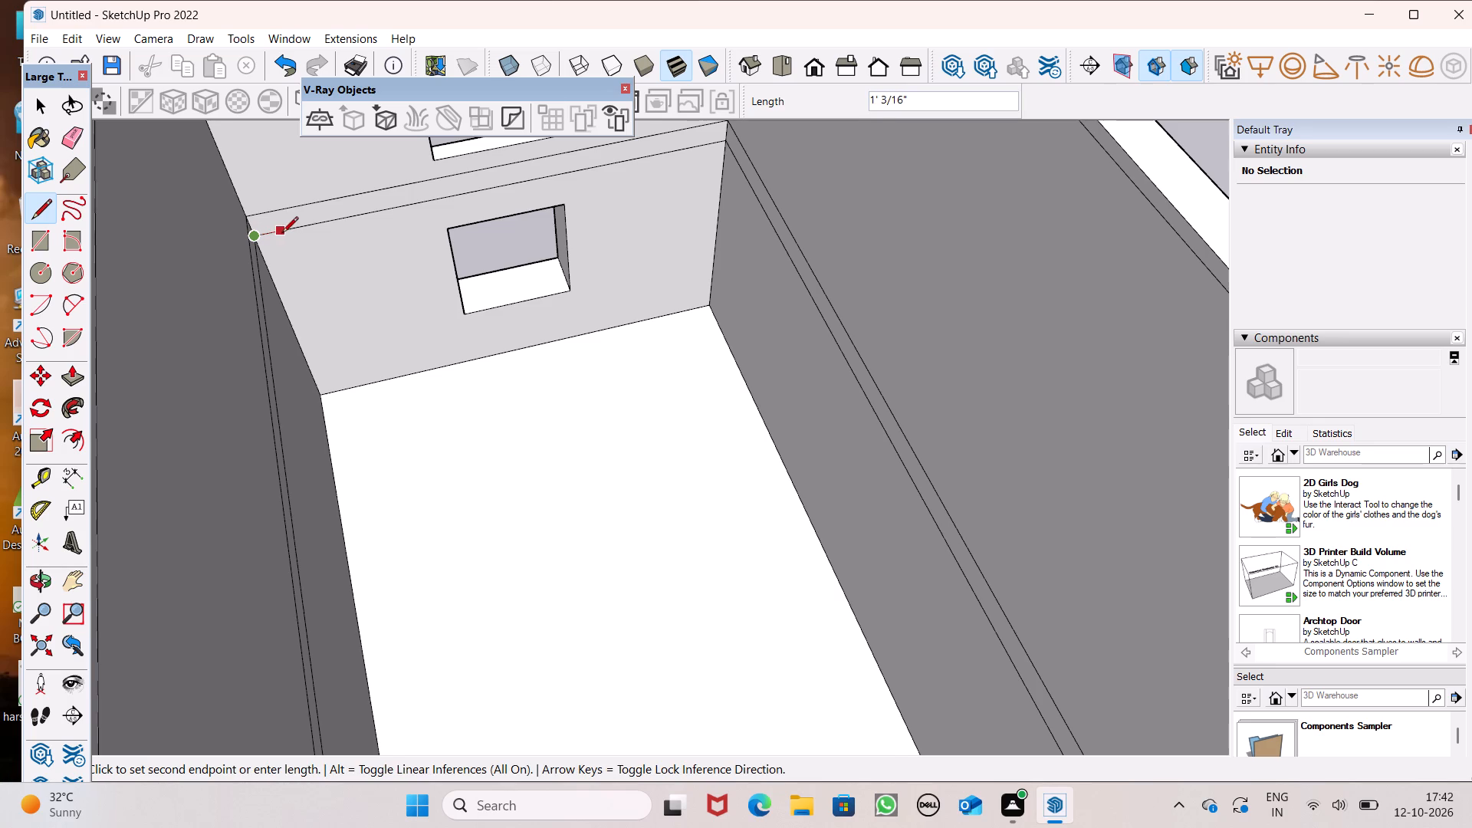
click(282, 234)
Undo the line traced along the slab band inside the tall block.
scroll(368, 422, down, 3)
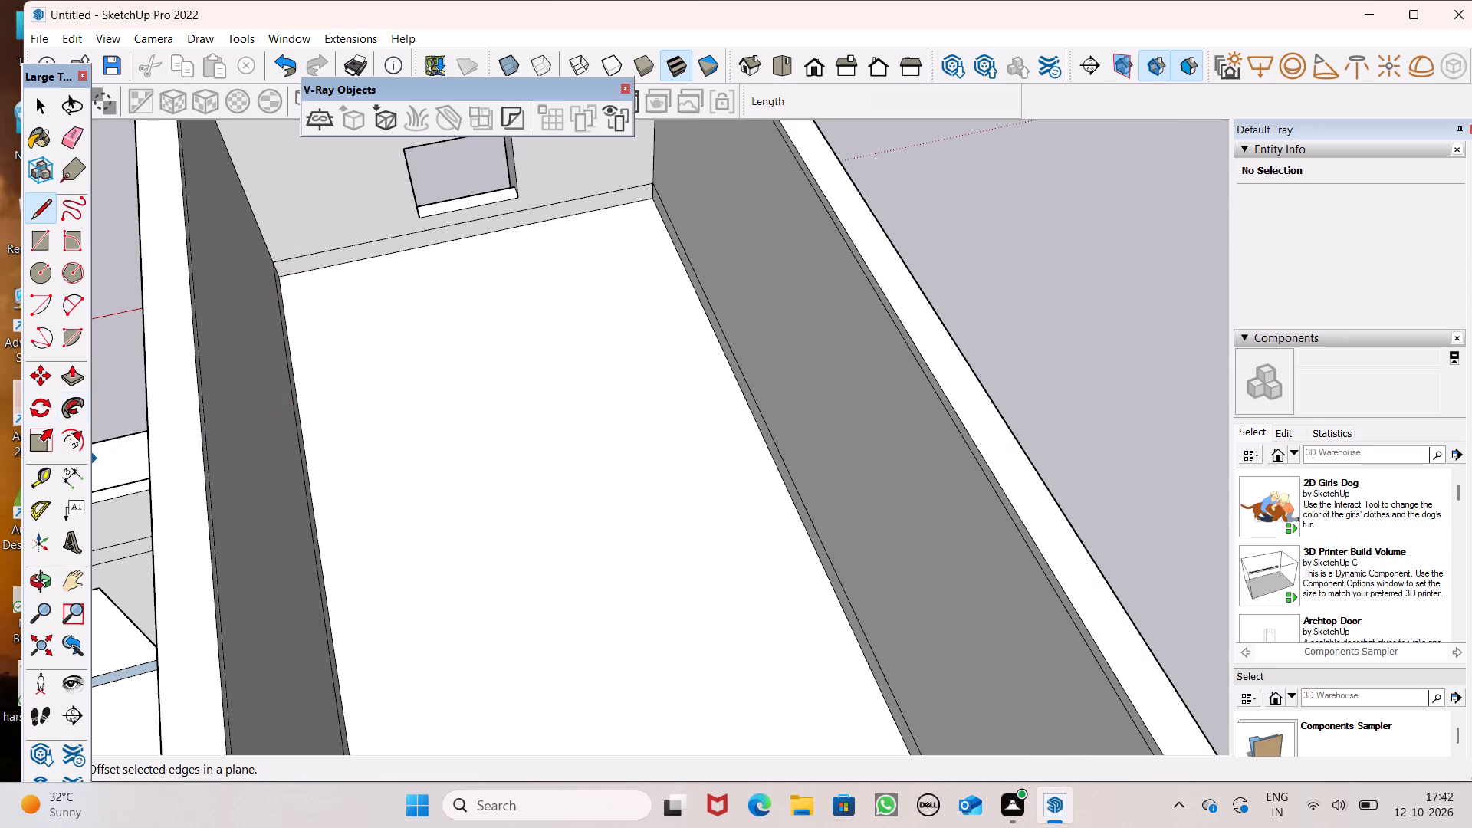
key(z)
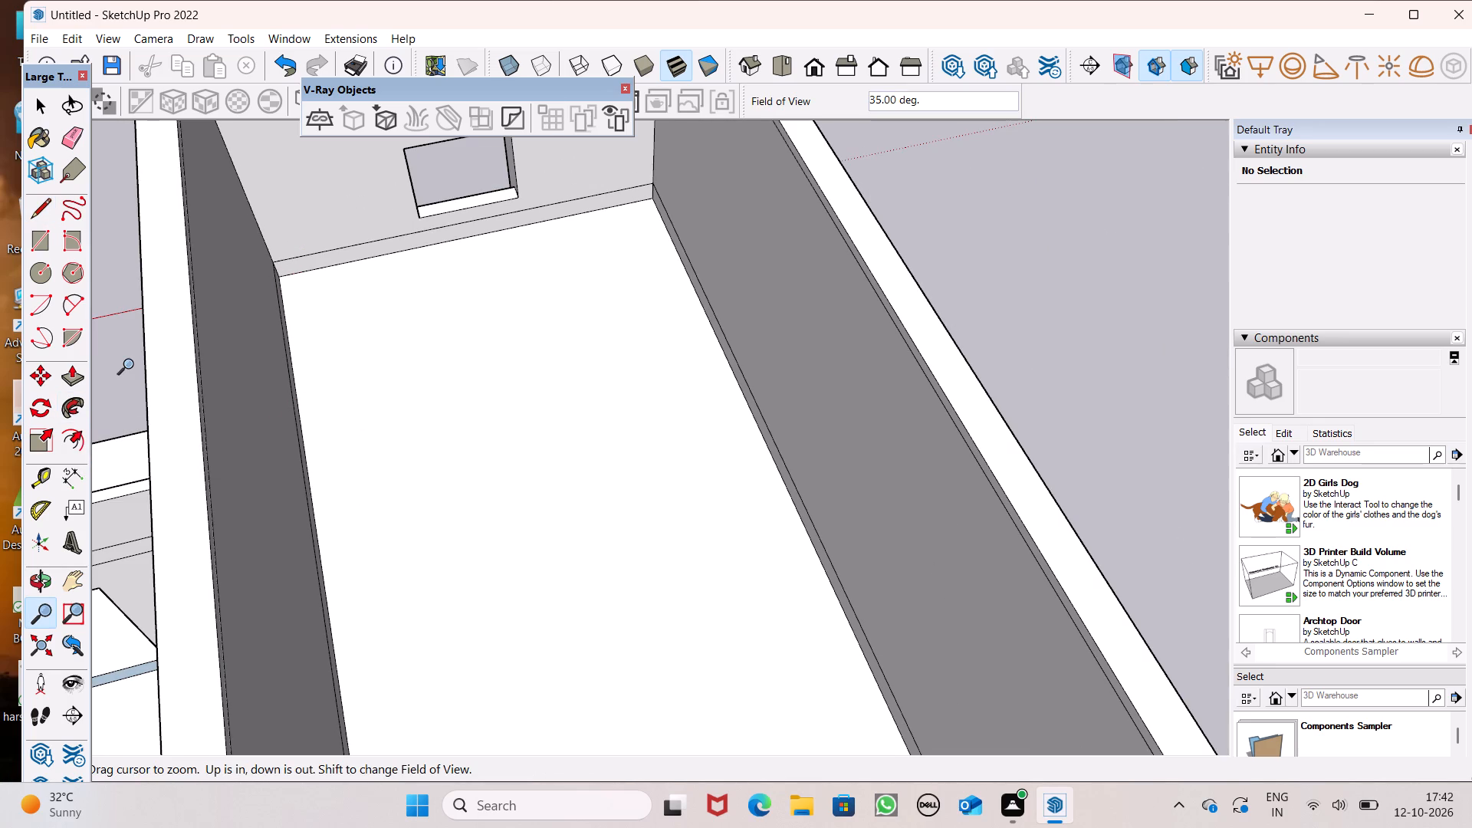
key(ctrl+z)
Cap the tall block's interior at storey level by tracing a short line from the inner wall corner along the slab band's edge.
scroll(357, 317, down, 5)
scroll(458, 468, down, 4)
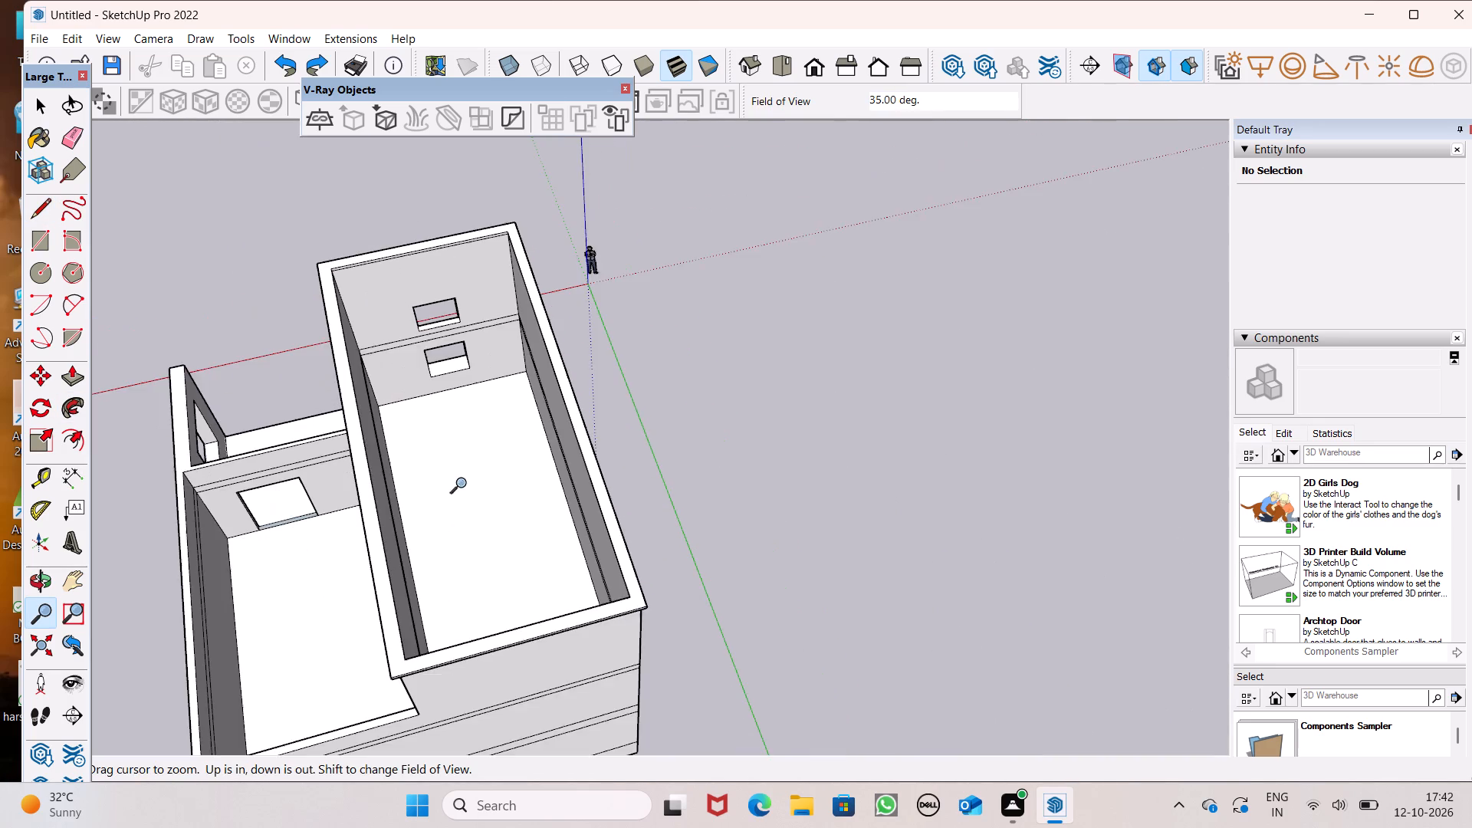
middle_drag(477, 475, 616, 140)
scroll(585, 295, up, 8)
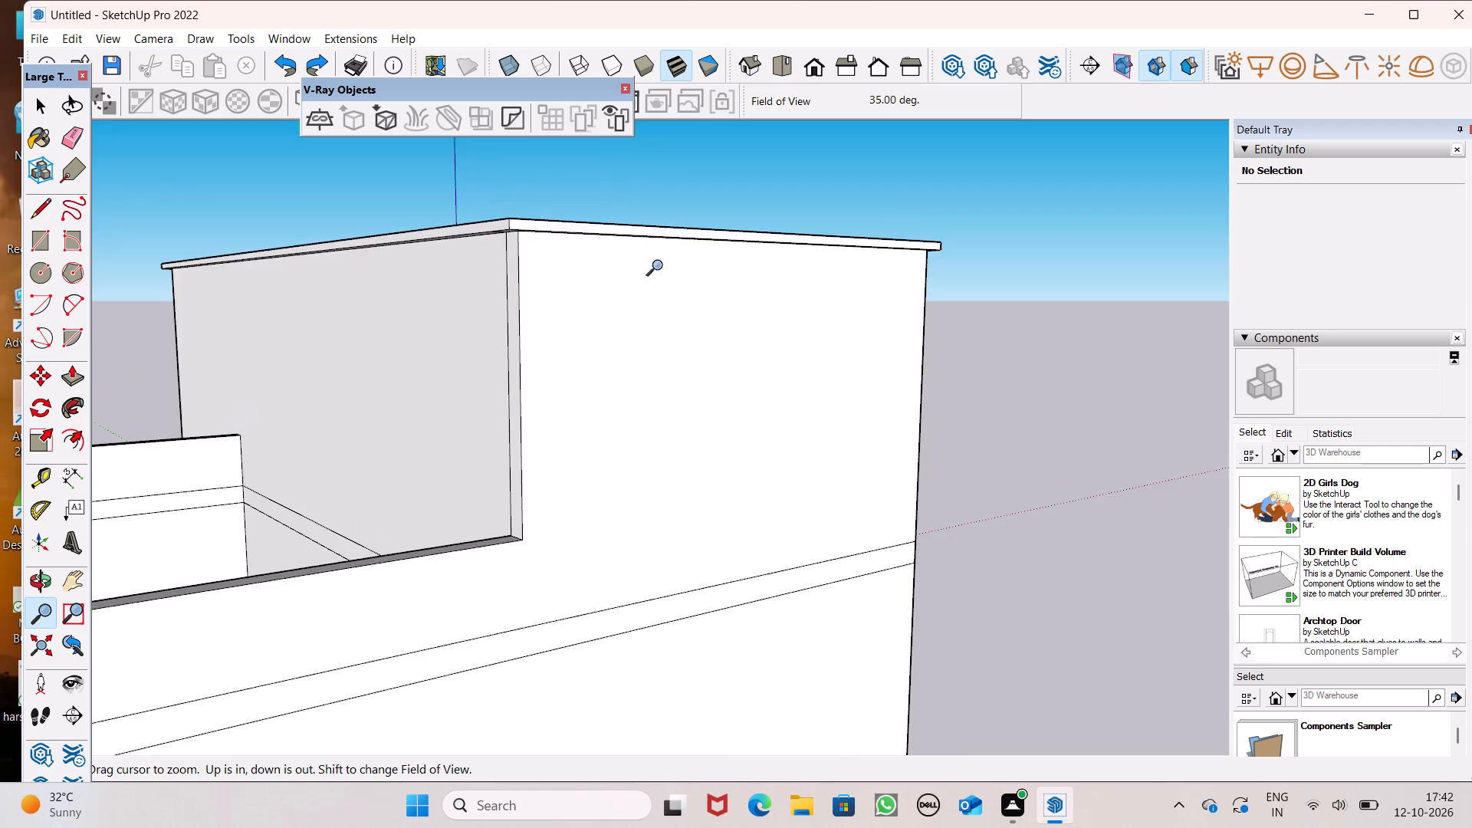
middle_drag(661, 266, 641, 691)
scroll(633, 613, down, 5)
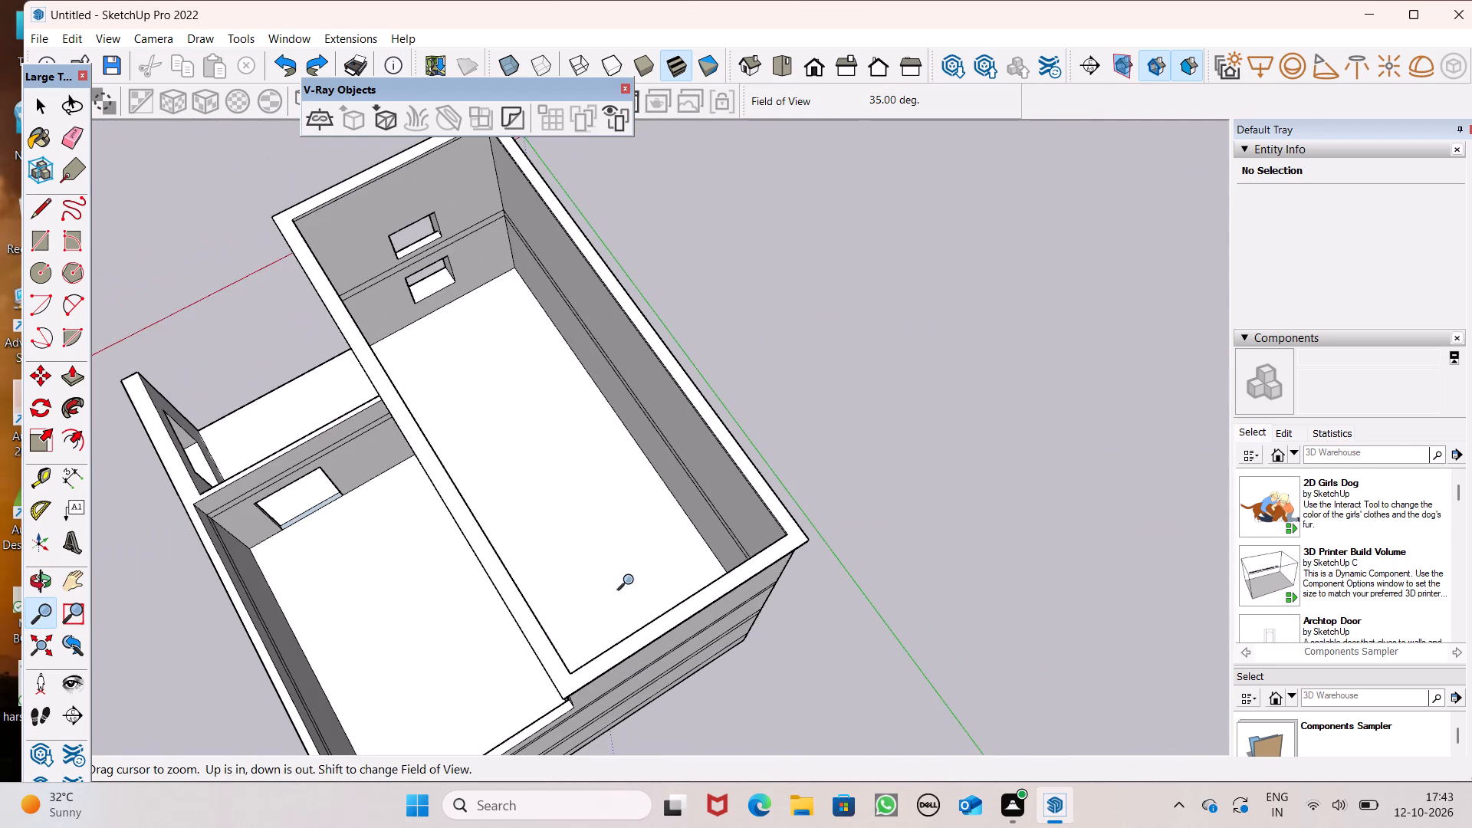
scroll(659, 526, down, 2)
scroll(742, 283, up, 4)
middle_drag(790, 382, 632, 294)
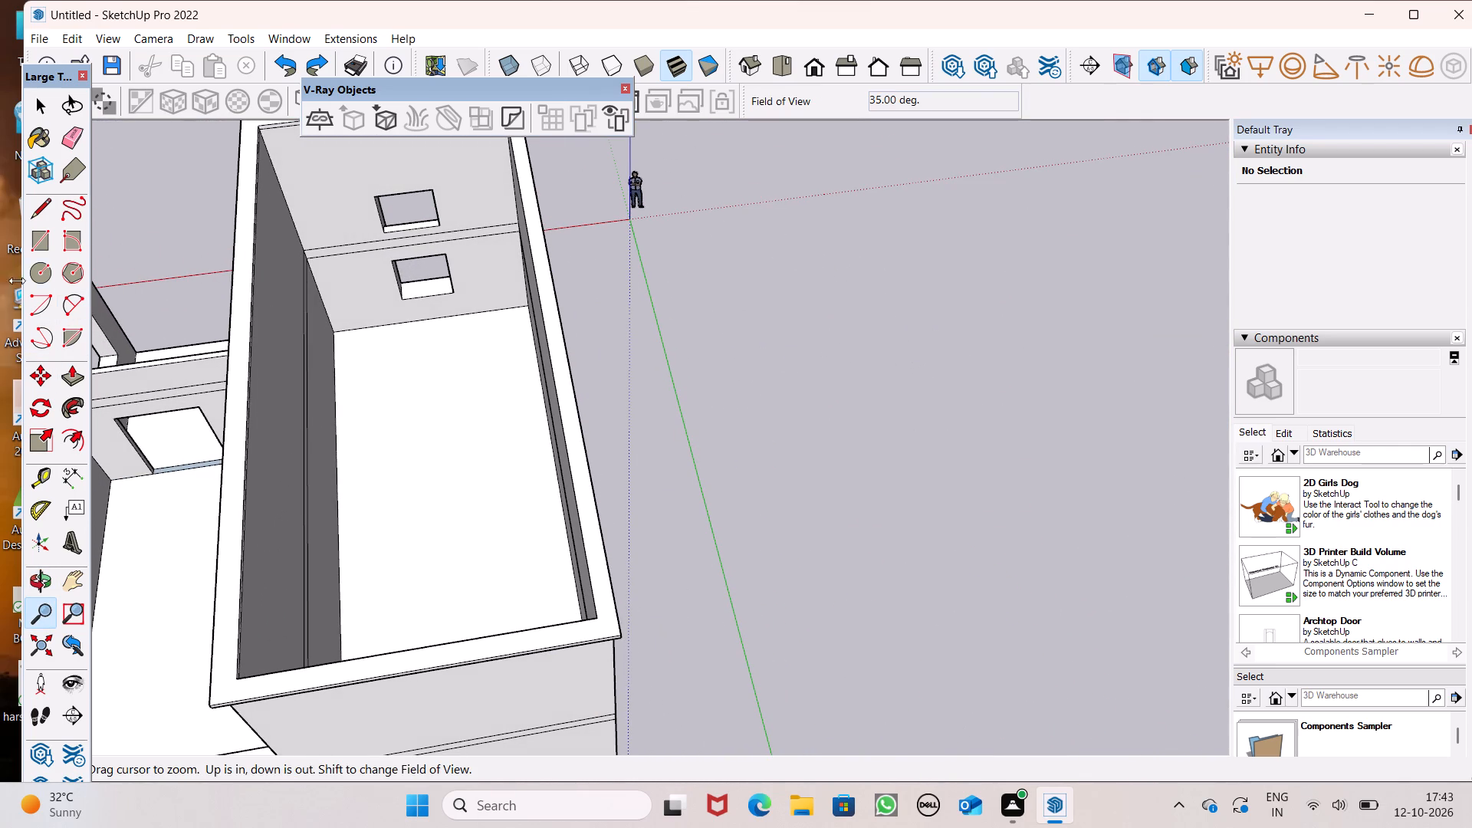
click(36, 198)
scroll(198, 241, up, 5)
scroll(301, 258, up, 2)
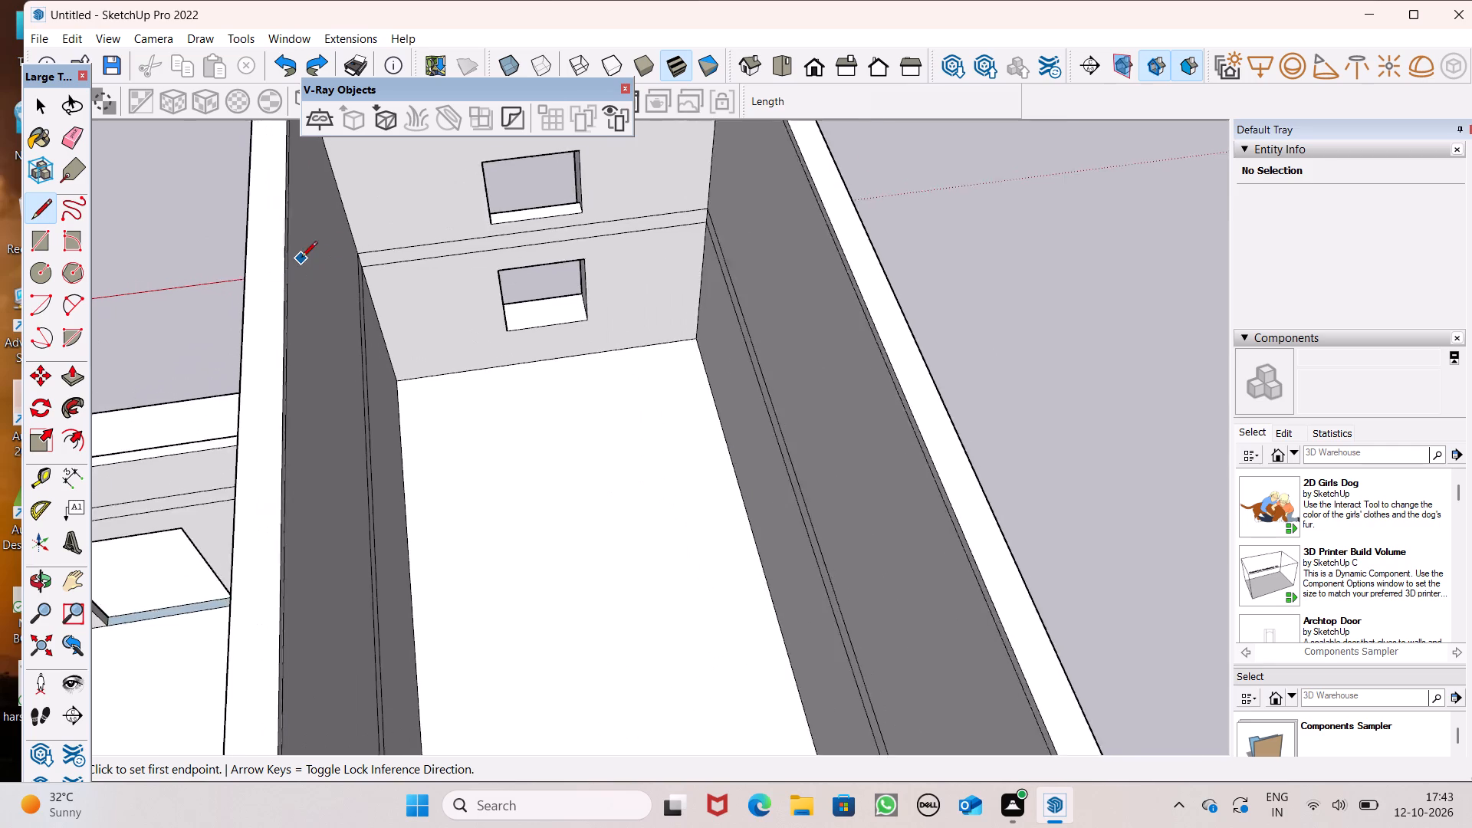
scroll(301, 258, up, 5)
click(362, 254)
click(413, 243)
scroll(458, 262, down, 4)
Push/Pull the new capping face inside the tall block by 6" to form the slab.
click(79, 376)
drag(701, 570, 699, 586)
text(6")
key(Return)
key(backslash)
scroll(842, 540, down, 5)
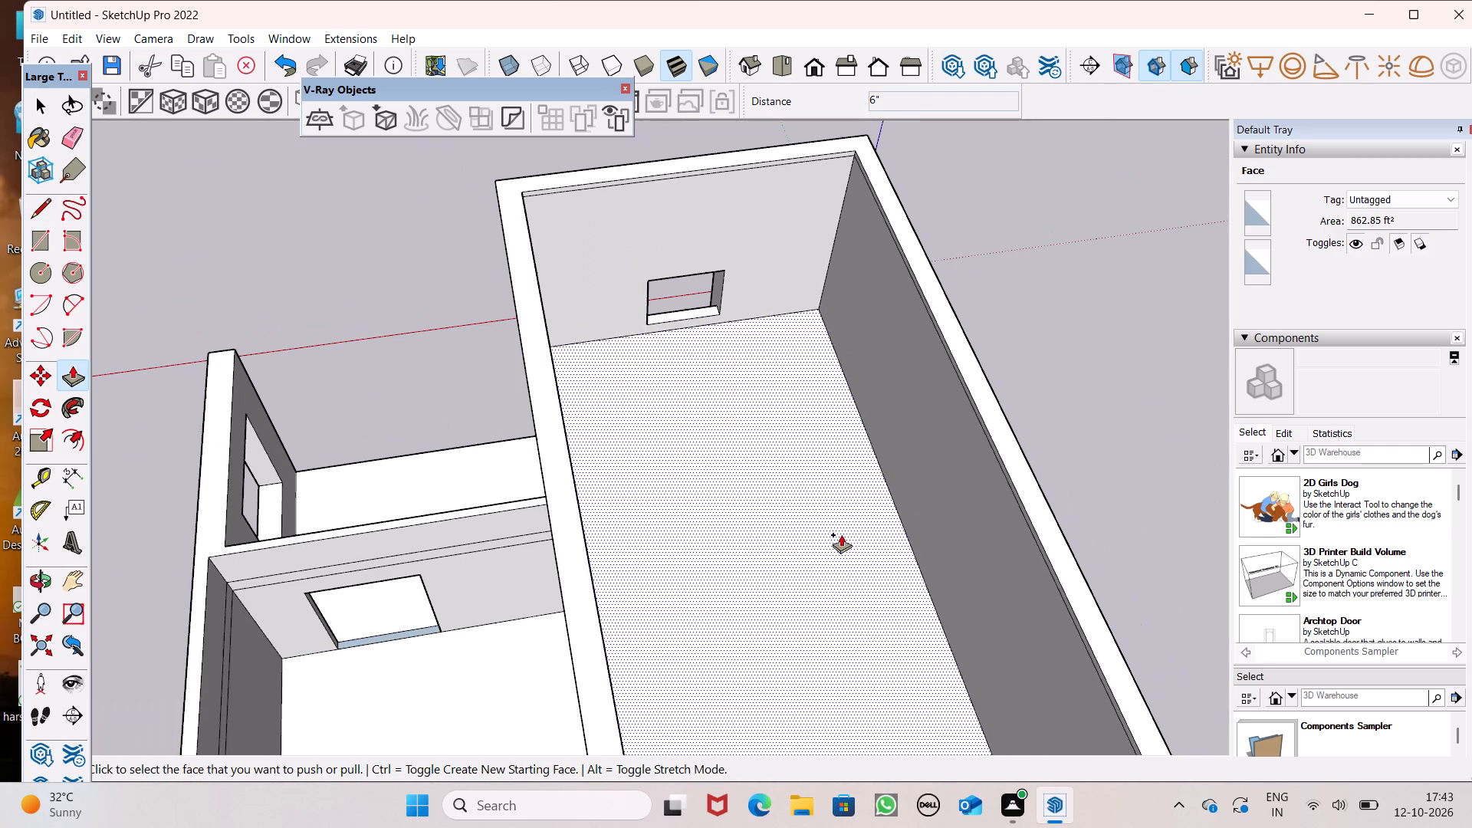
Examine the whole building from the front and from above, including both blocks' storeys and rims.
scroll(841, 517, down, 2)
middle_drag(820, 570, 1354, 378)
middle_drag(440, 540, 1053, 461)
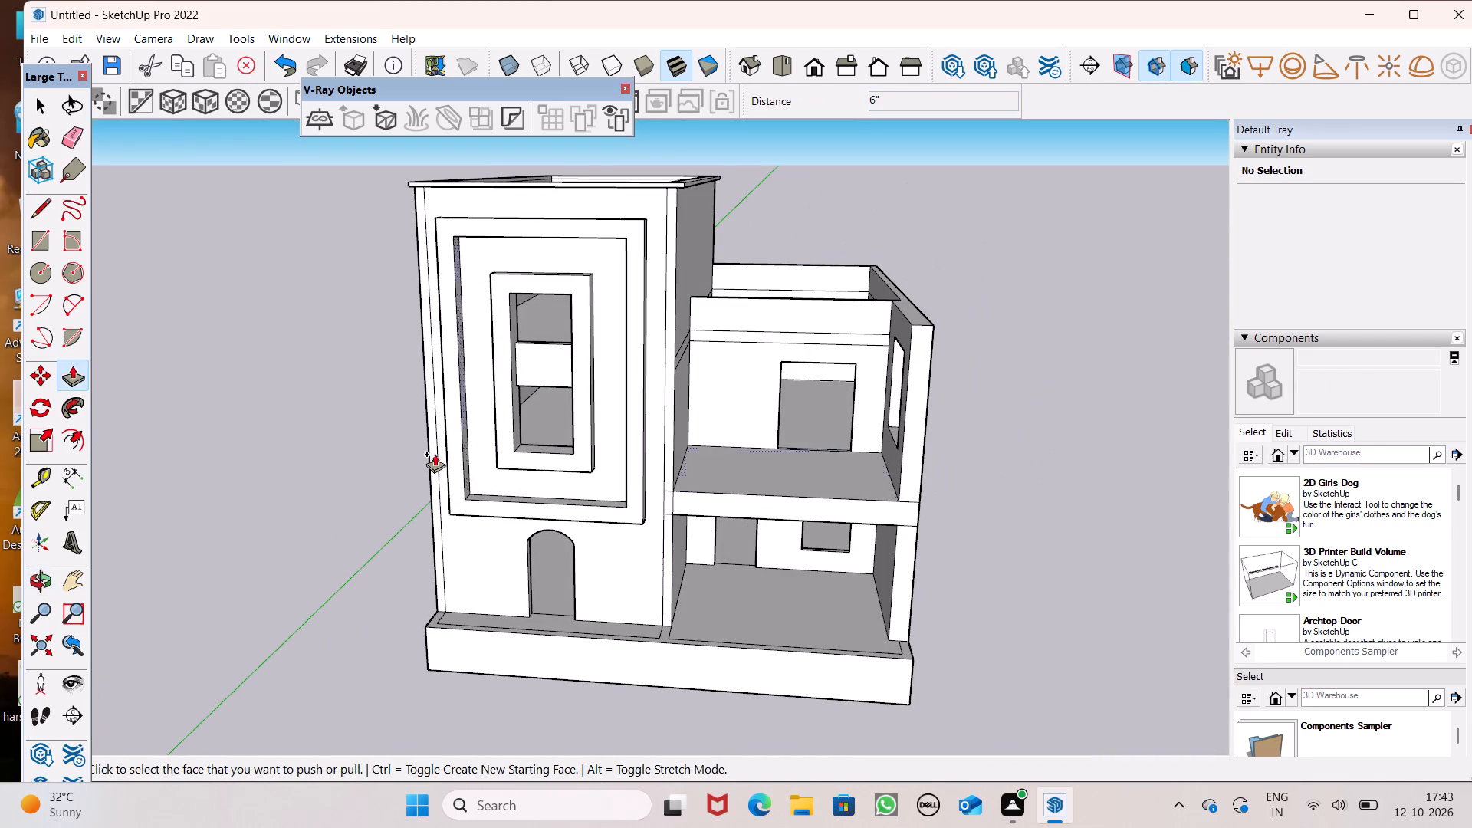
key(space)
scroll(514, 442, down, 4)
middle_drag(958, 186, 905, 290)
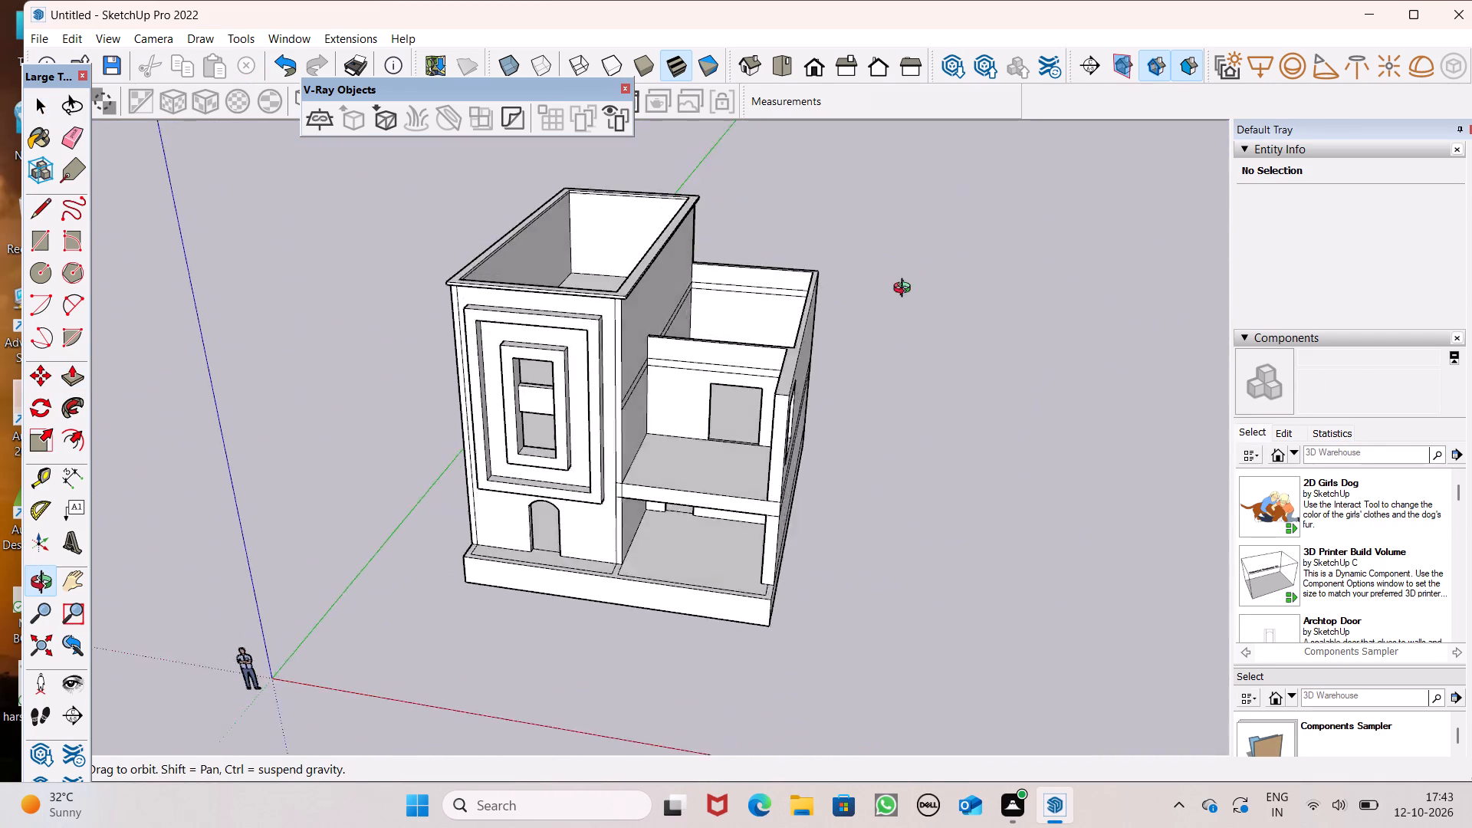
middle_drag(905, 290, 1049, 198)
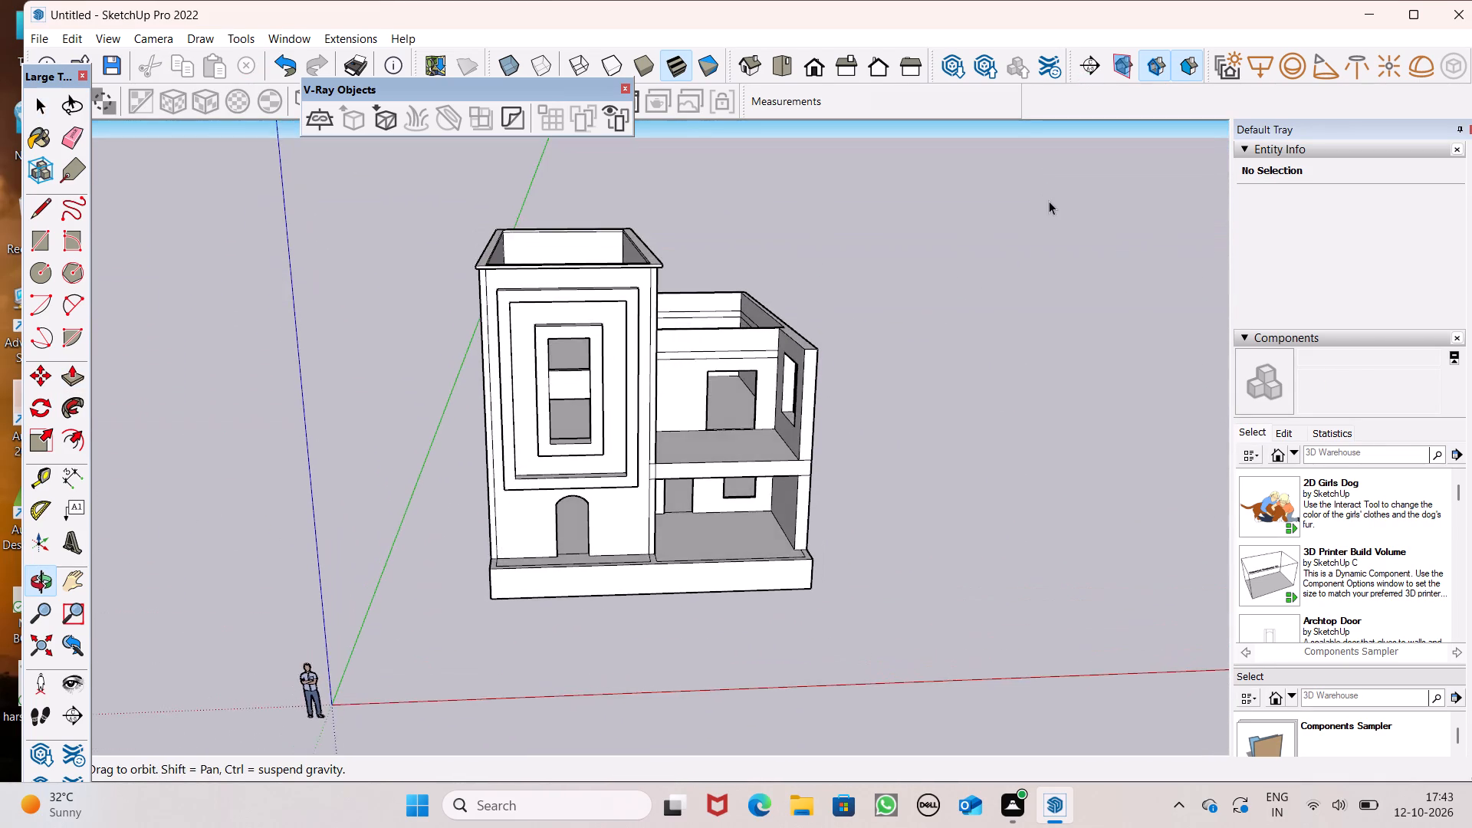
scroll(1049, 202, down, 4)
middle_drag(979, 389, 853, 317)
middle_drag(563, 592, 563, 591)
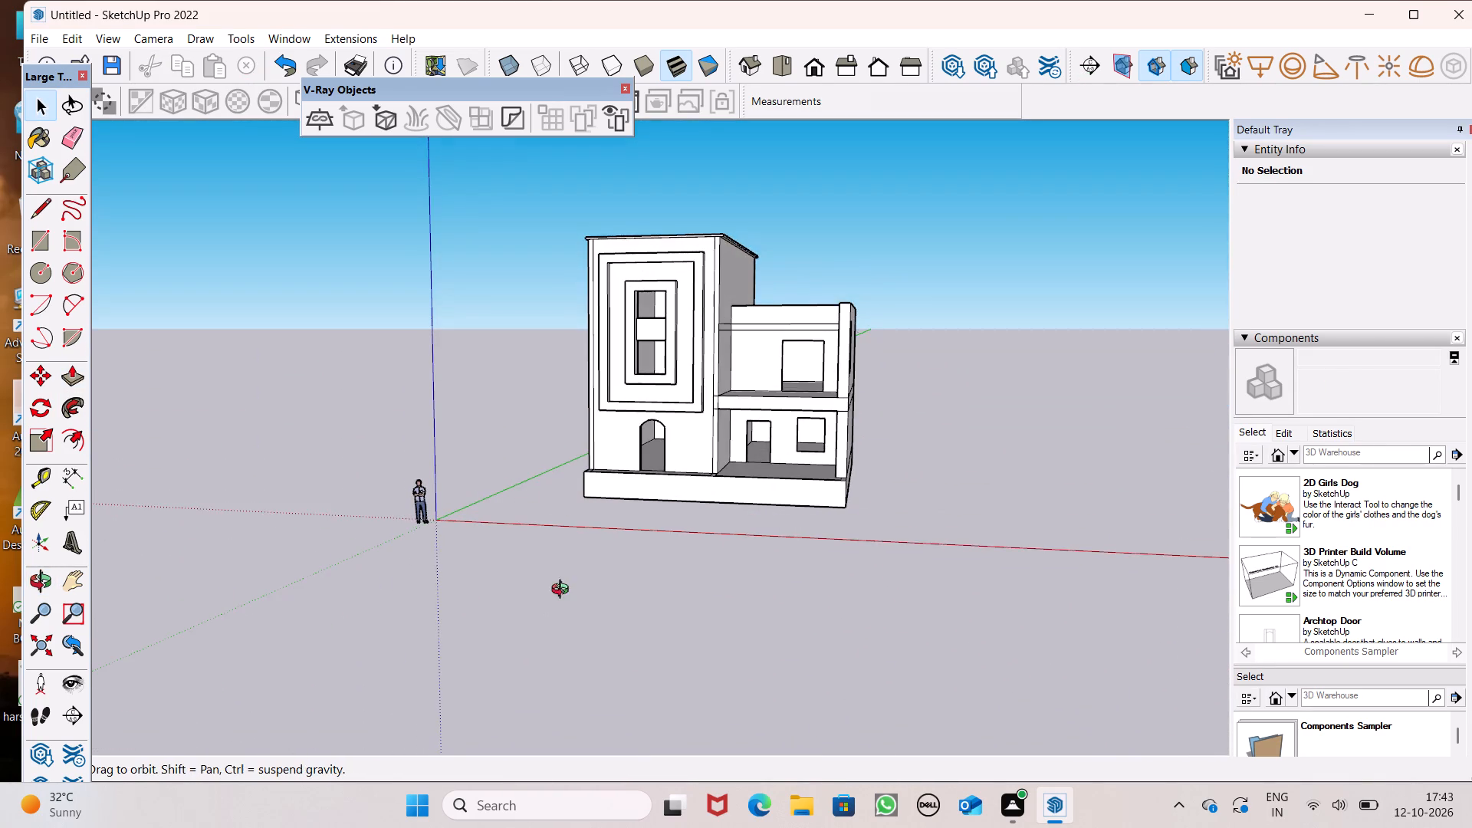
middle_drag(563, 591, 652, 653)
scroll(732, 517, up, 1)
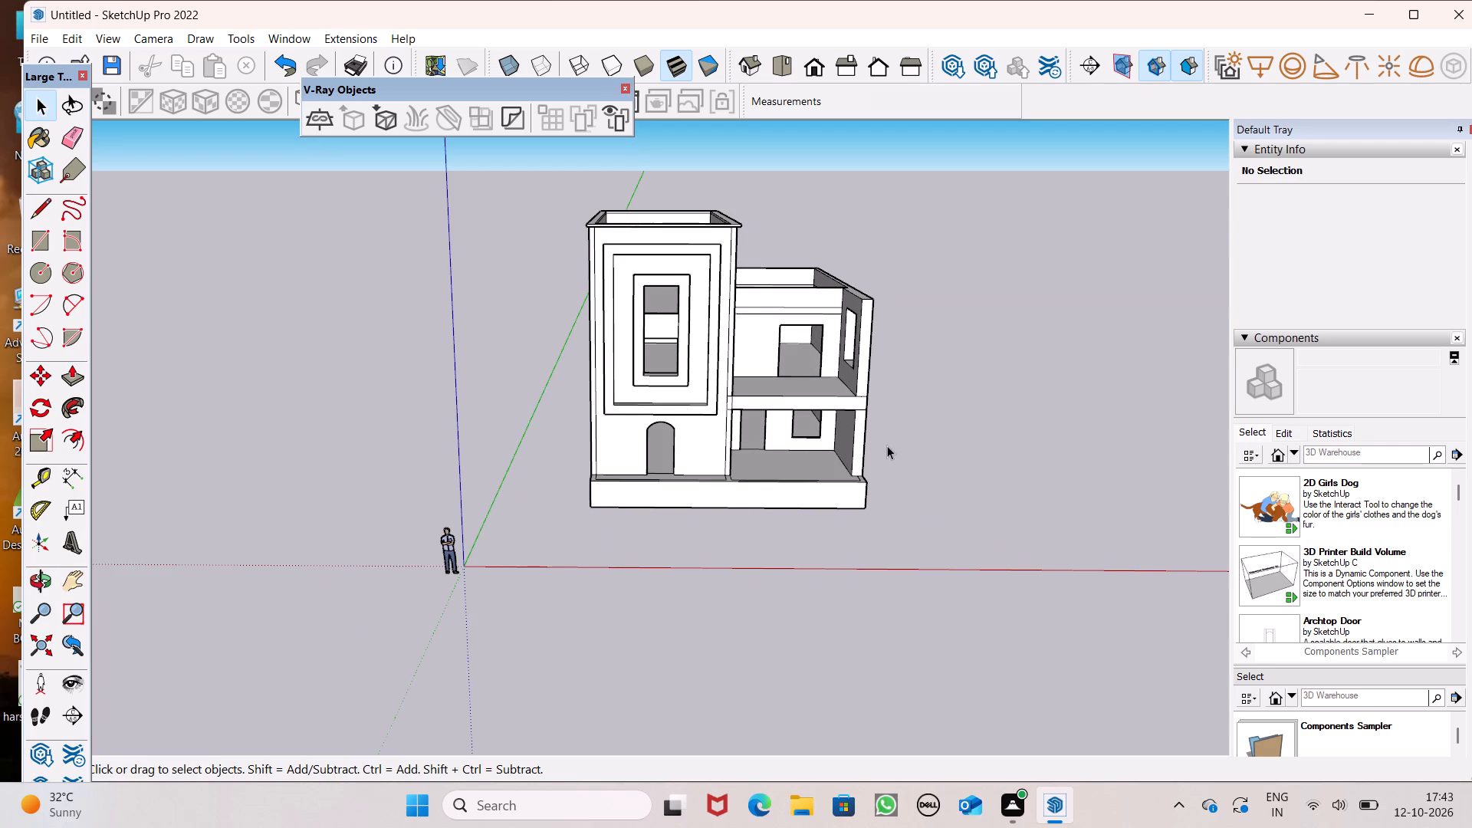
middle_drag(902, 426, 887, 483)
scroll(892, 401, up, 3)
middle_drag(879, 405, 860, 419)
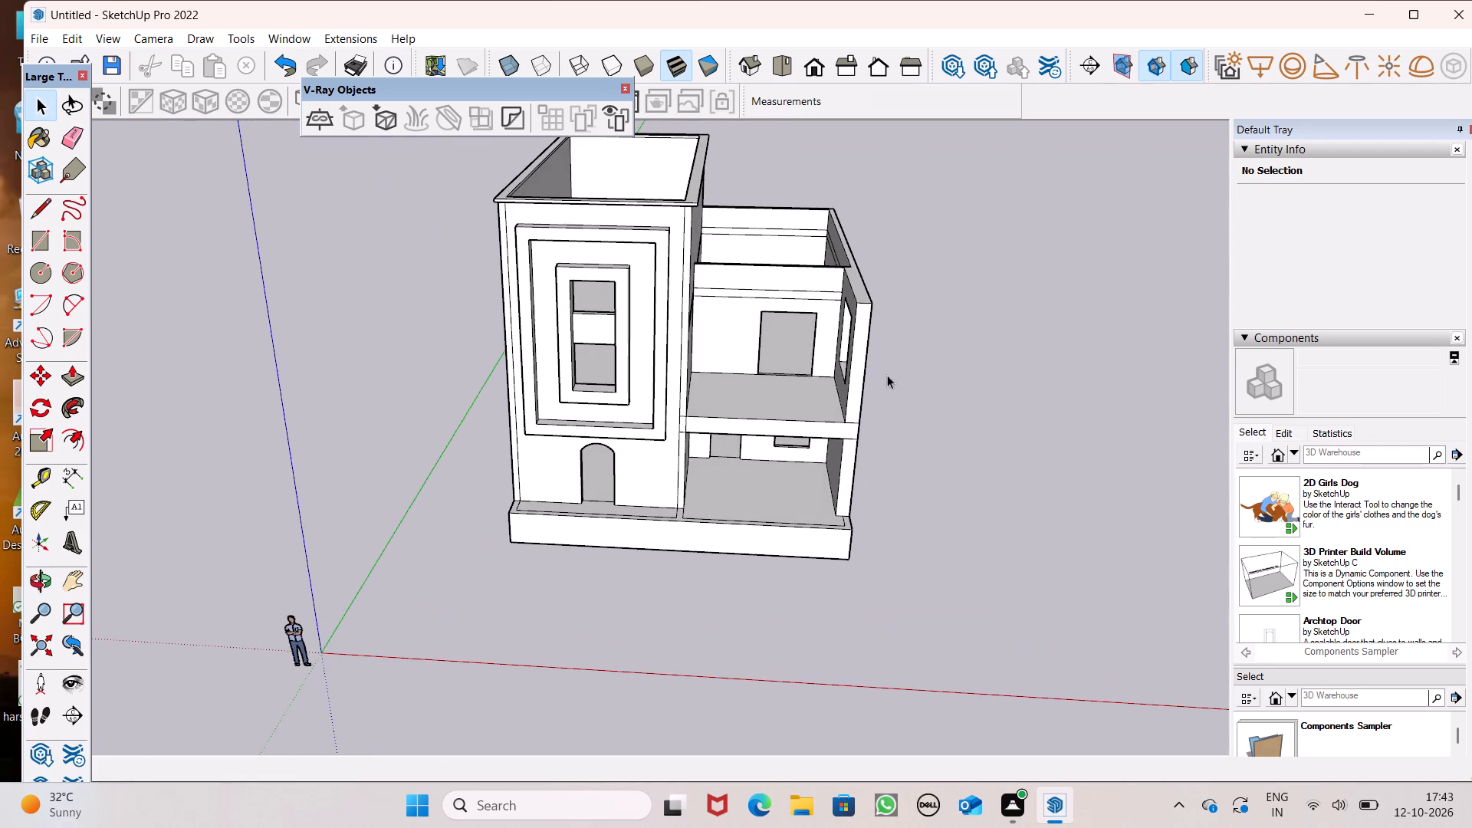
Pull the roof slab band on the lower block's recessed front wall forward about 10' 5" over the upper floor terrace.
middle_drag(886, 399, 747, 431)
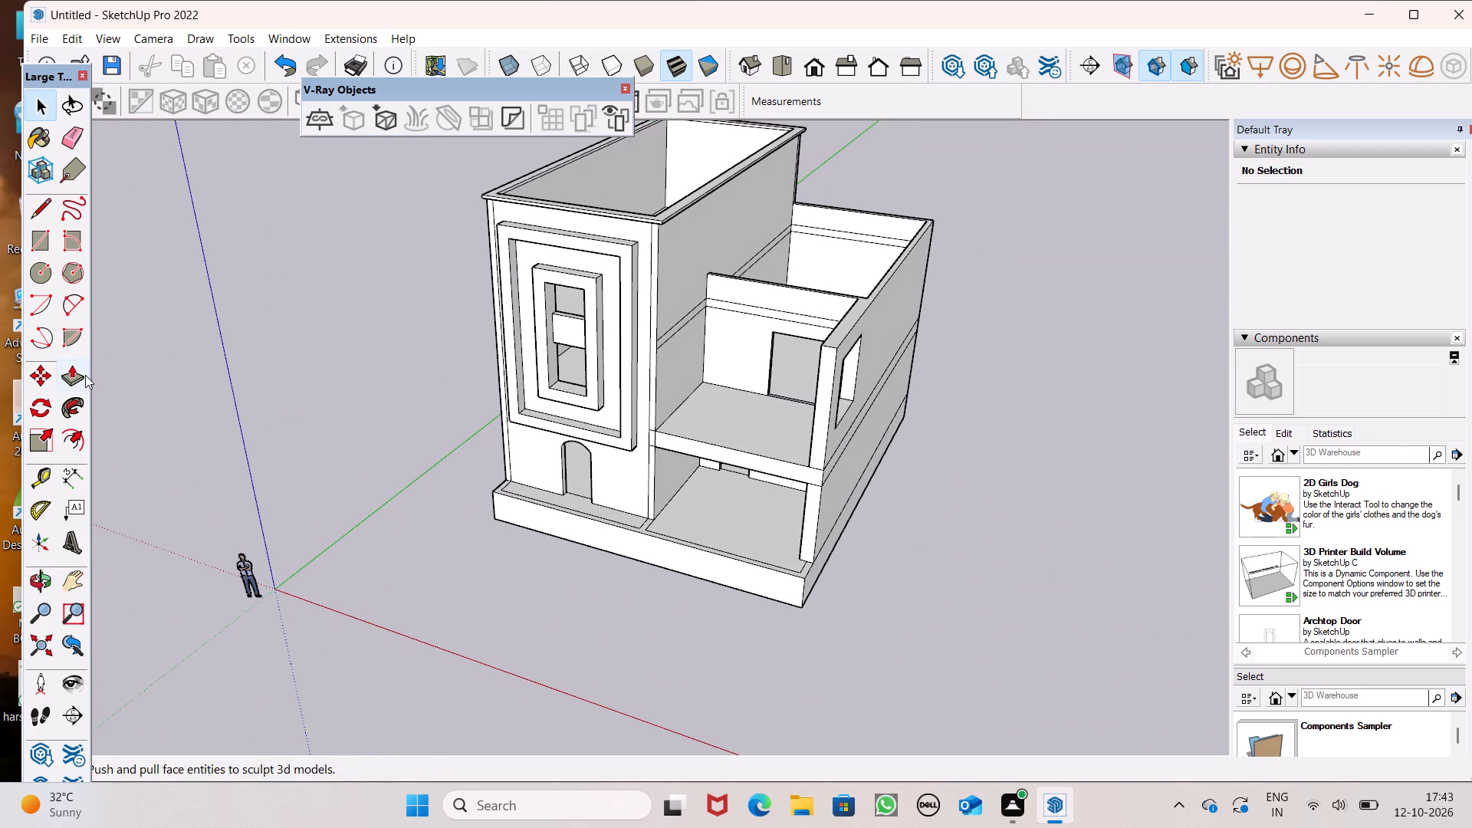
click(85, 375)
scroll(583, 363, up, 5)
drag(759, 281, 645, 394)
drag(689, 296, 653, 350)
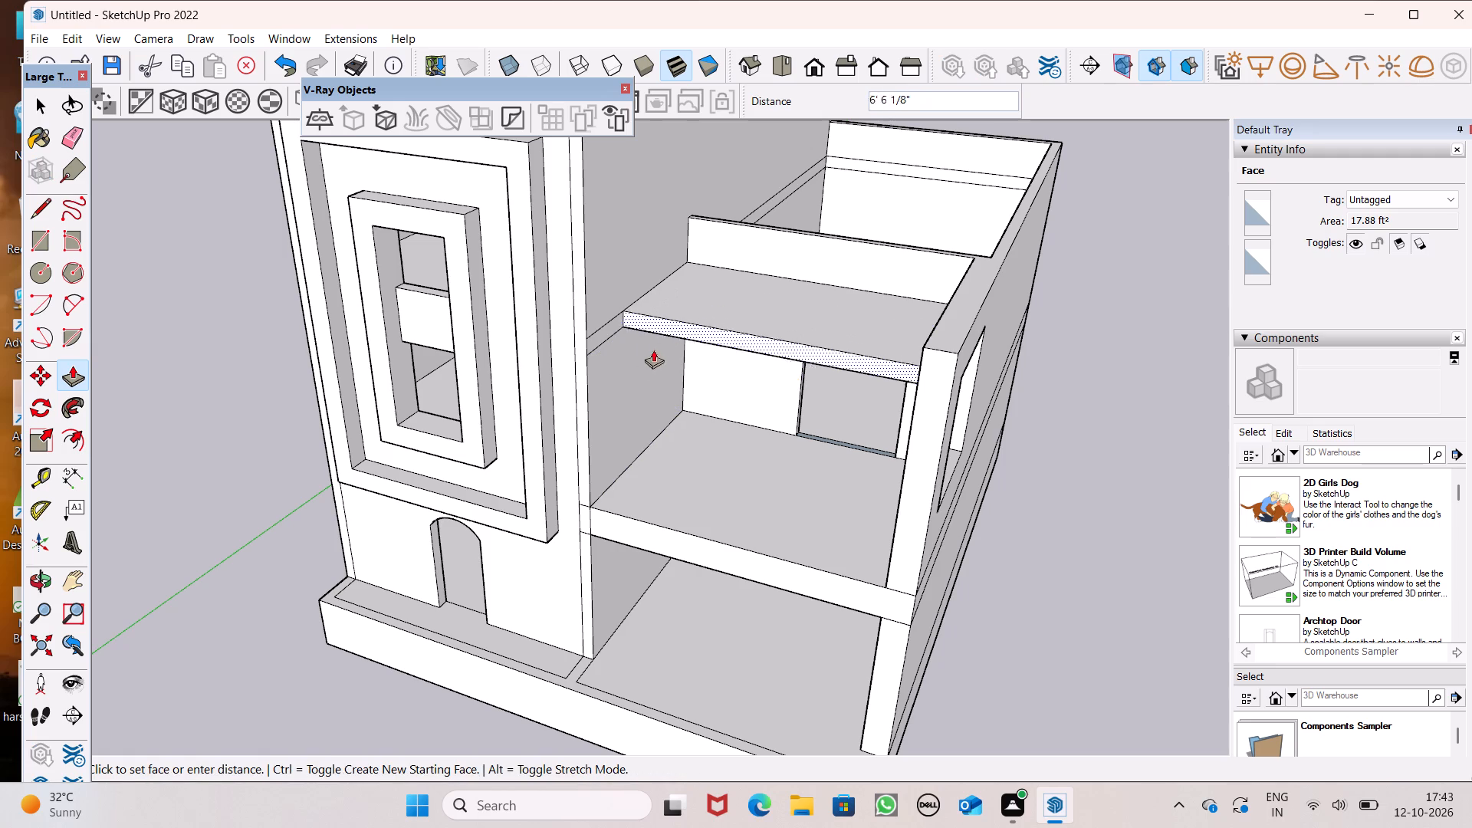
drag(653, 350, 610, 386)
scroll(592, 377, down, 6)
middle_drag(626, 491, 777, 433)
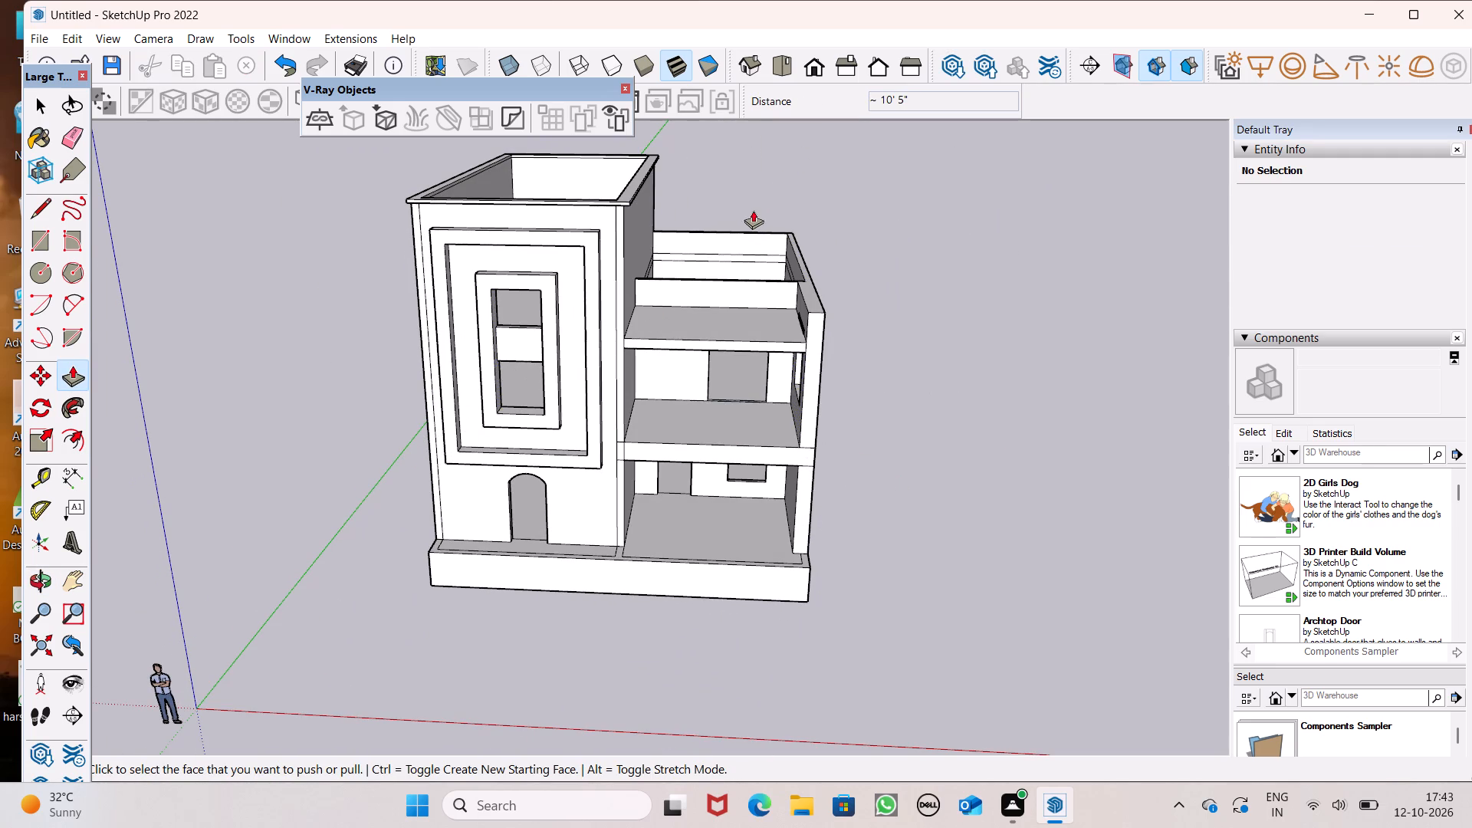
Pull the parapet face above the lower block's new roof slab forward about 10' 5", level with the slab's front edge.
middle_drag(684, 366, 693, 526)
scroll(711, 394, up, 3)
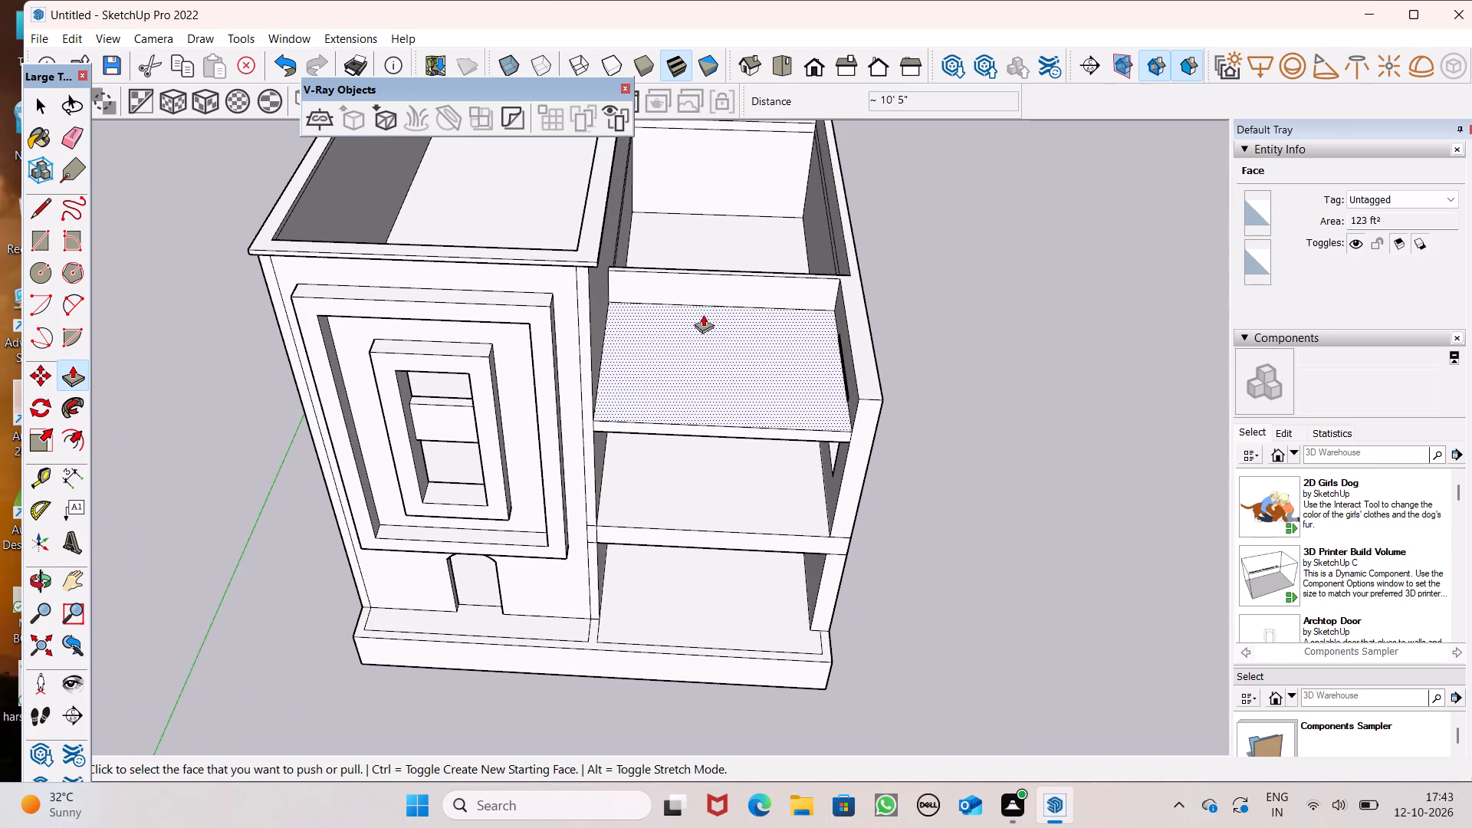
drag(682, 294, 674, 380)
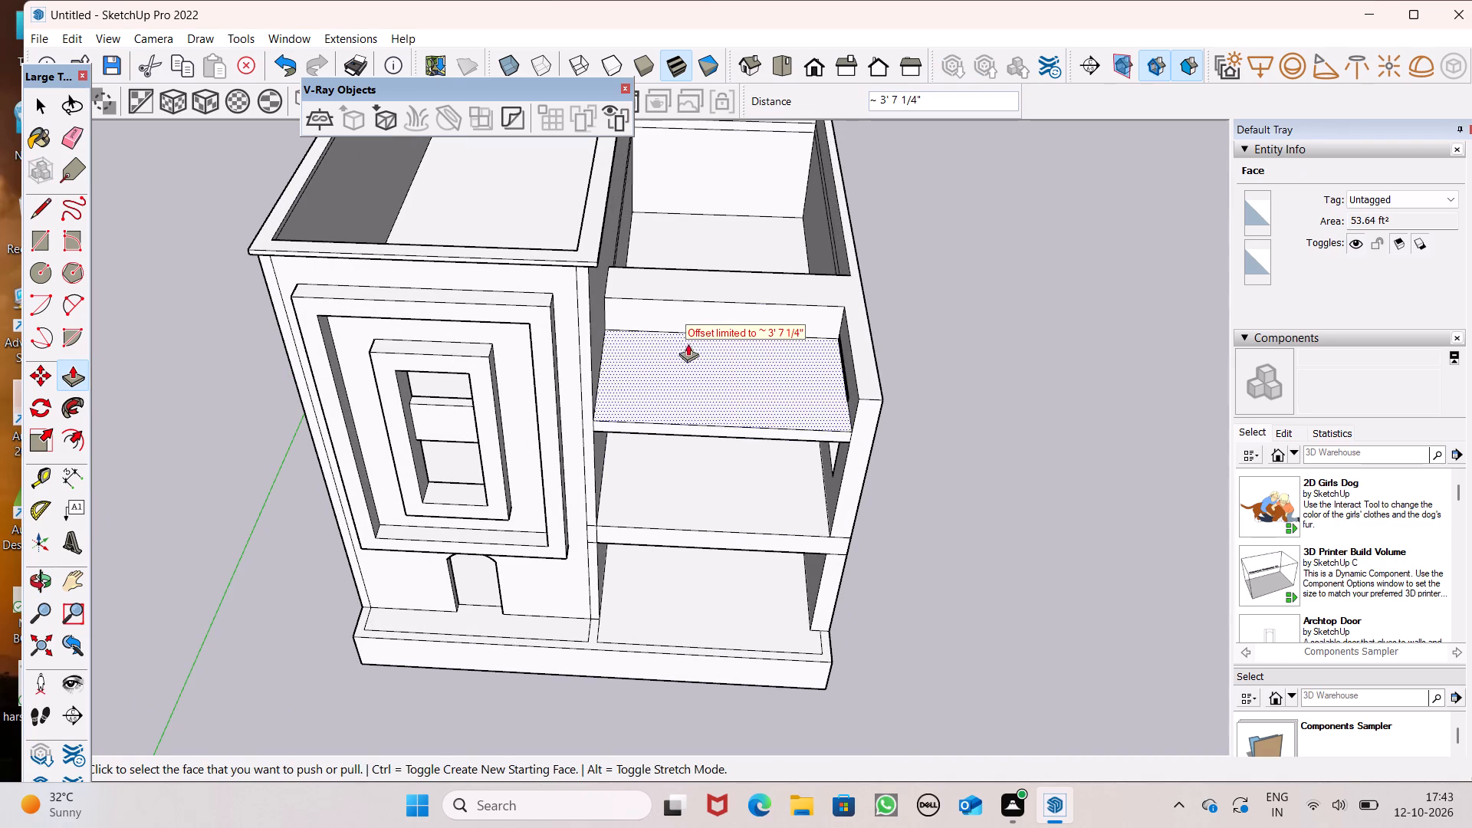
drag(685, 322, 657, 417)
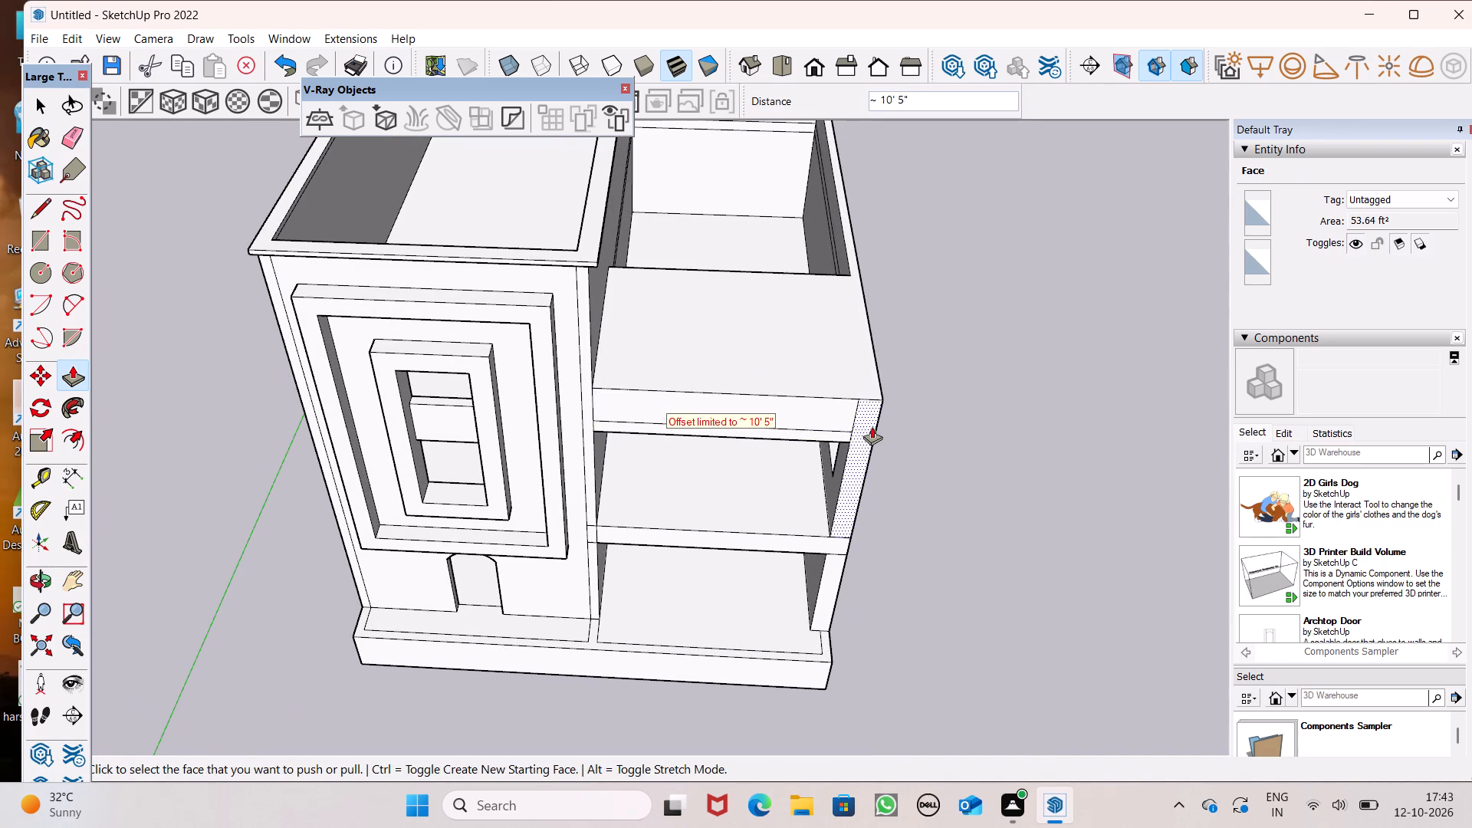
Push the front face above the lower block's roof slab back about 1' 9 7/16", leaving the slab edge as a ledge.
scroll(872, 426, up, 1)
middle_drag(872, 426, 854, 472)
scroll(666, 452, up, 7)
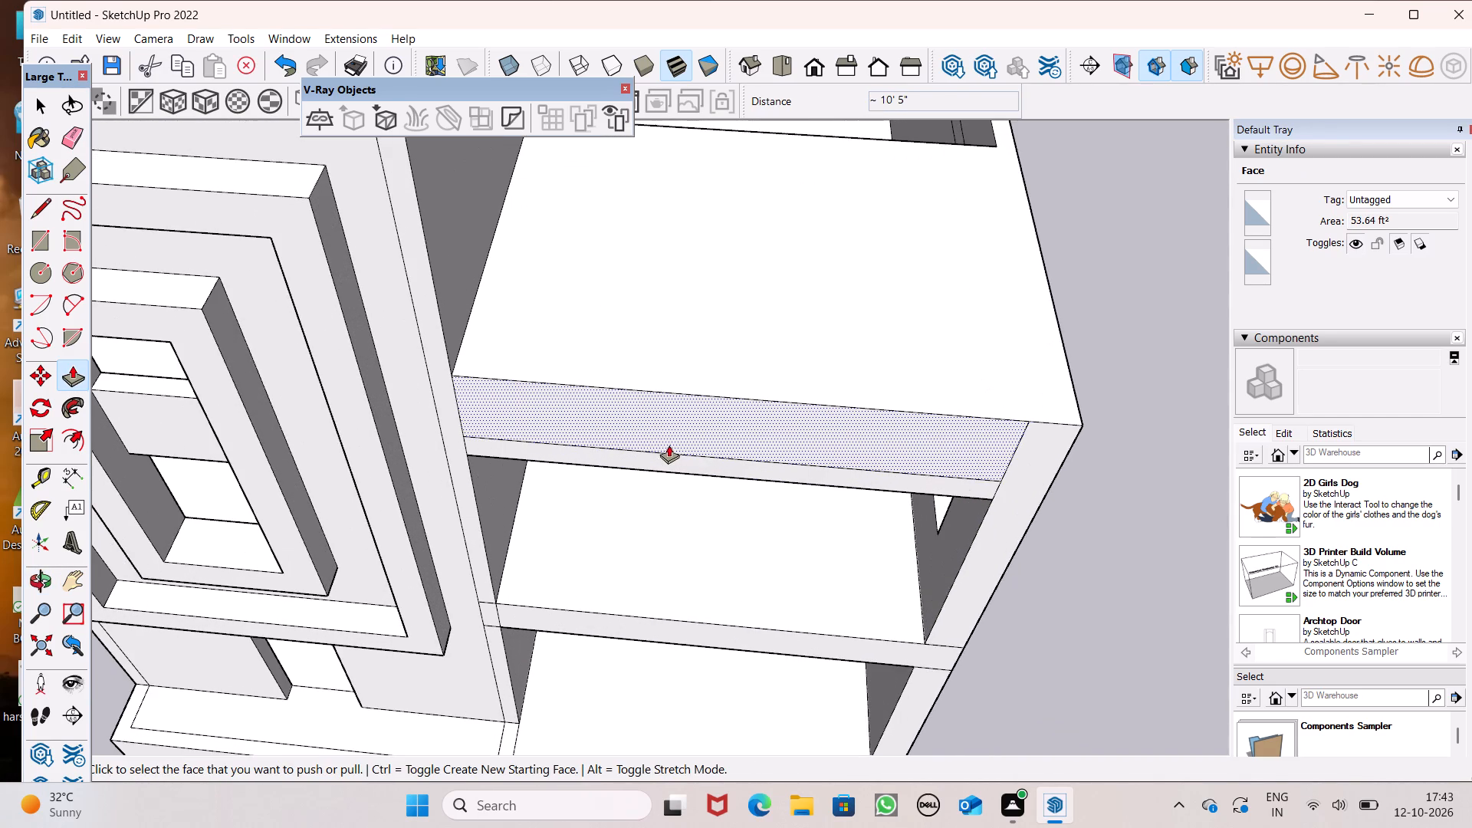
drag(651, 429, 662, 414)
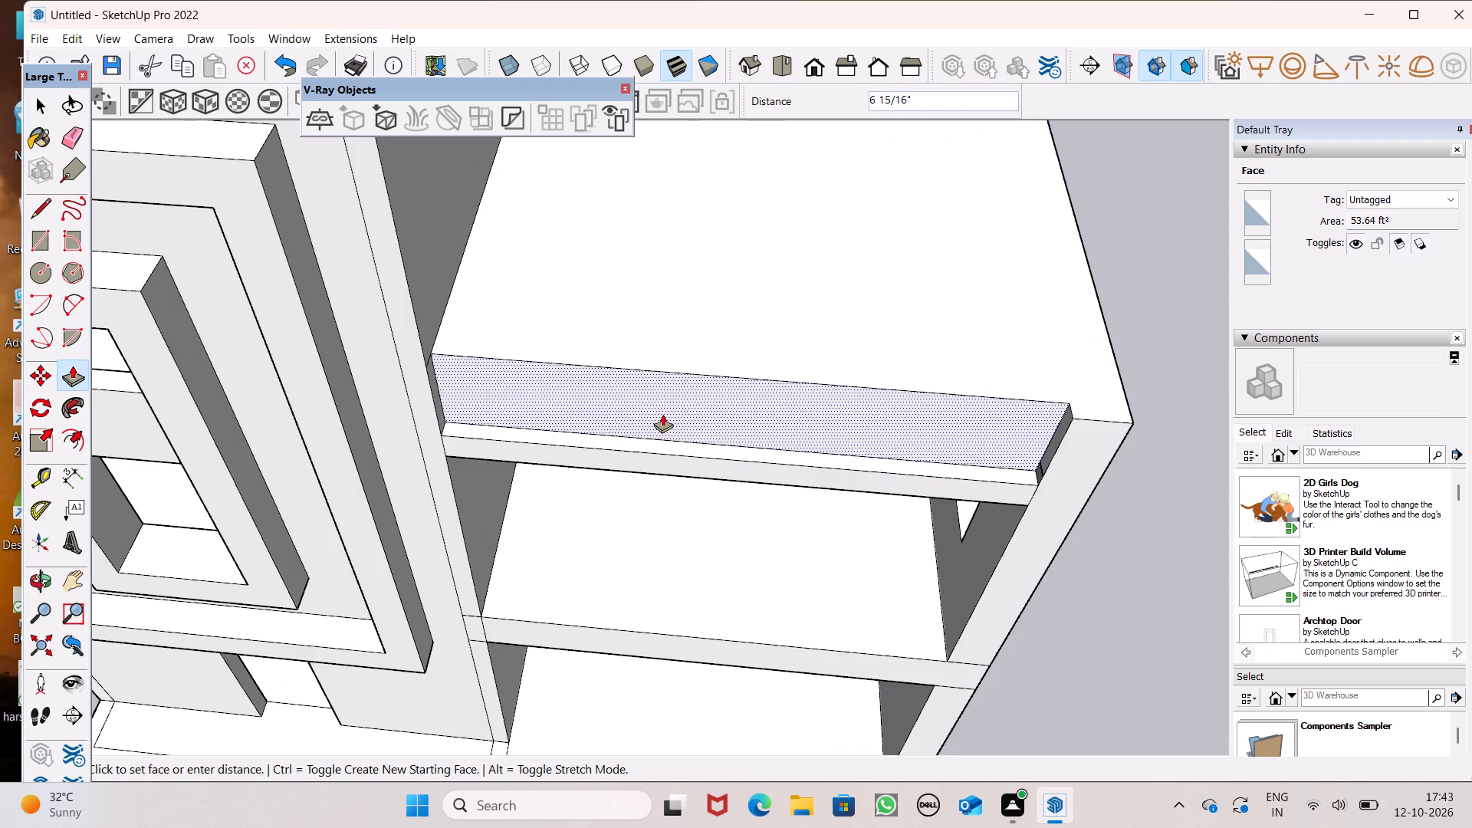
drag(662, 414, 680, 391)
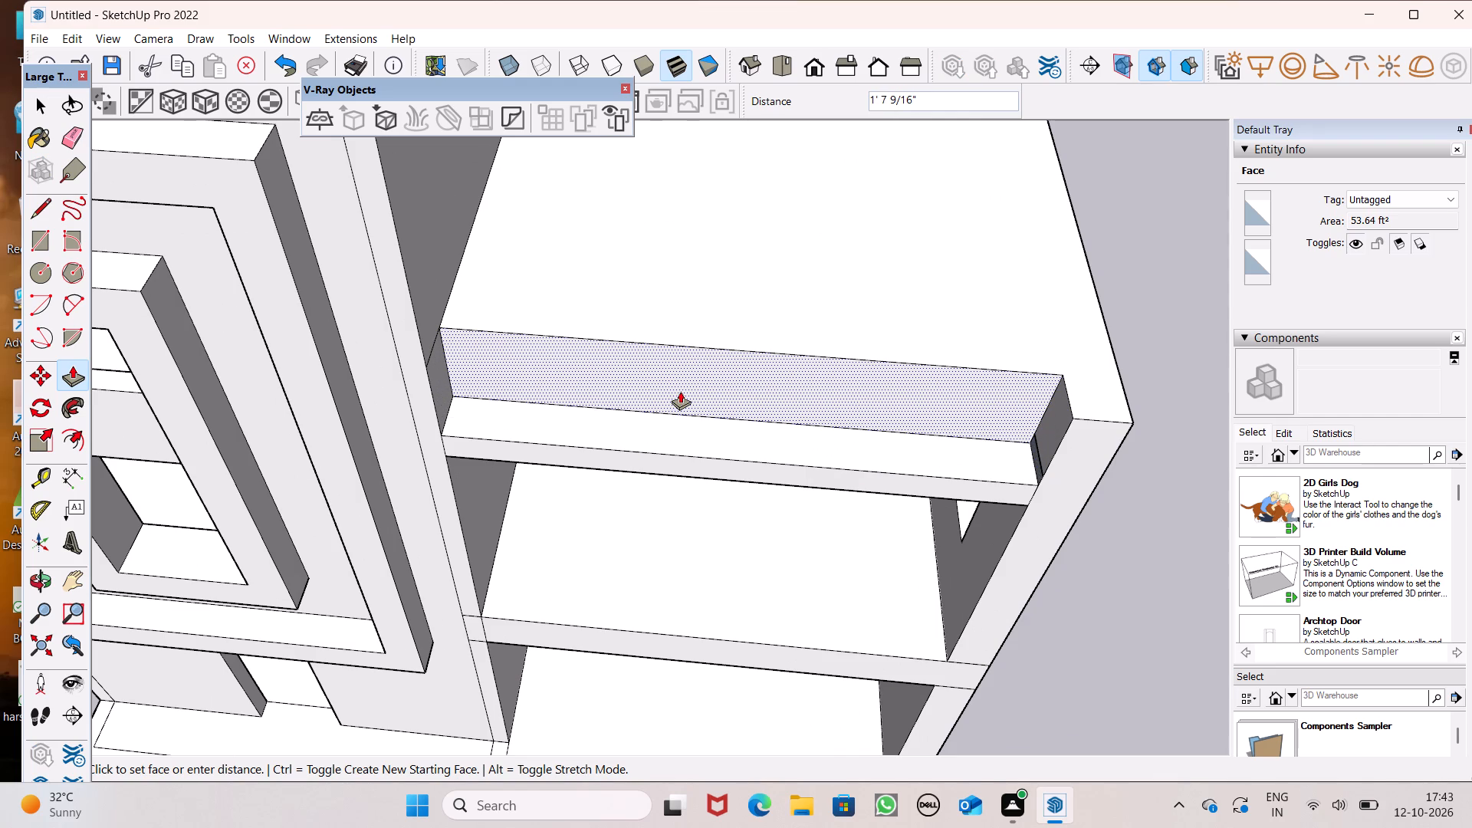
drag(680, 391, 682, 386)
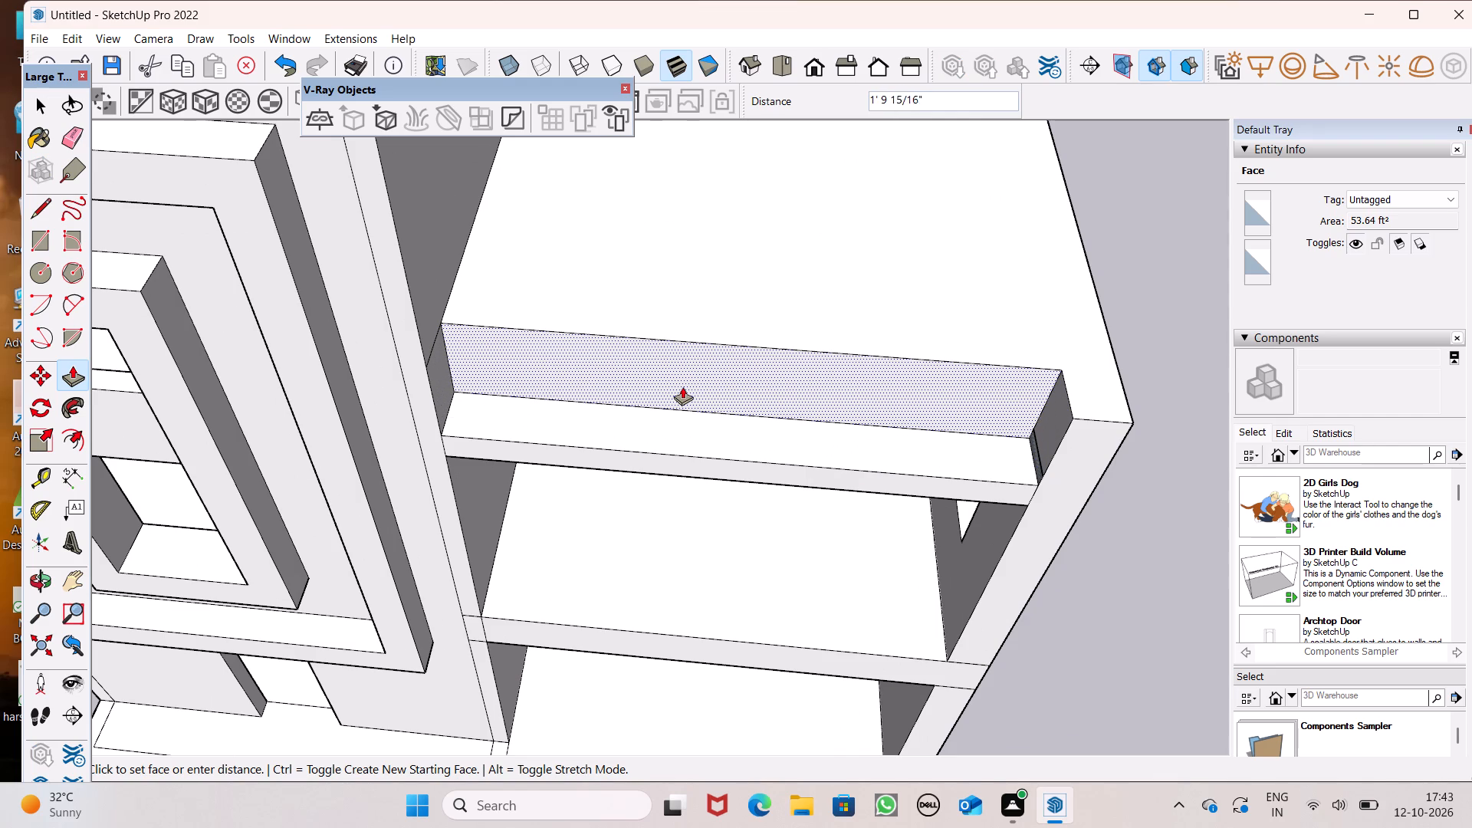
drag(682, 386, 682, 401)
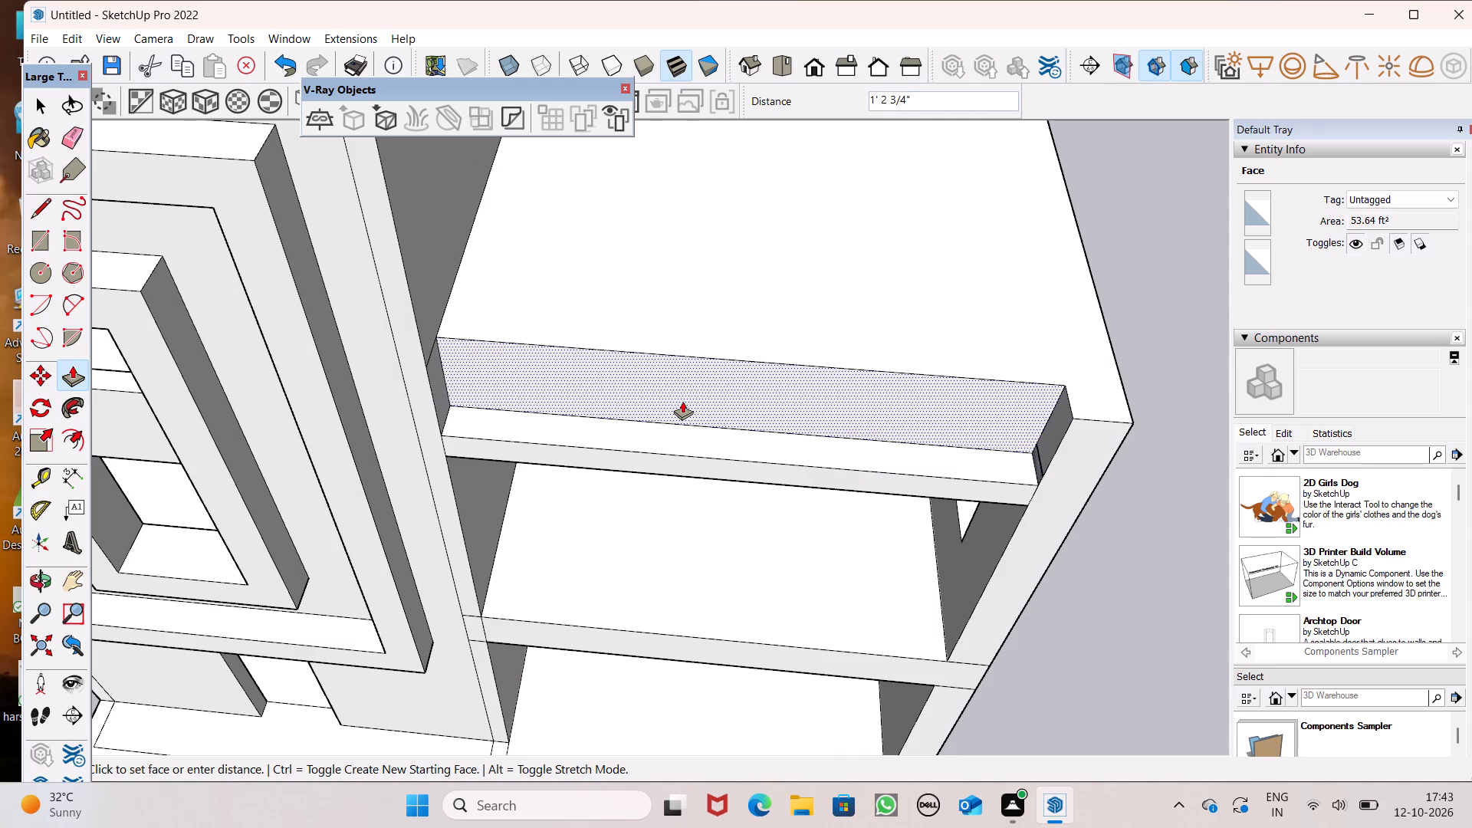
drag(682, 401, 692, 388)
Draw a line about 1' 7 1/16" long across the outer side wall's front end at the lower block's roof slab level.
scroll(841, 329, down, 4)
middle_drag(1148, 399, 905, 386)
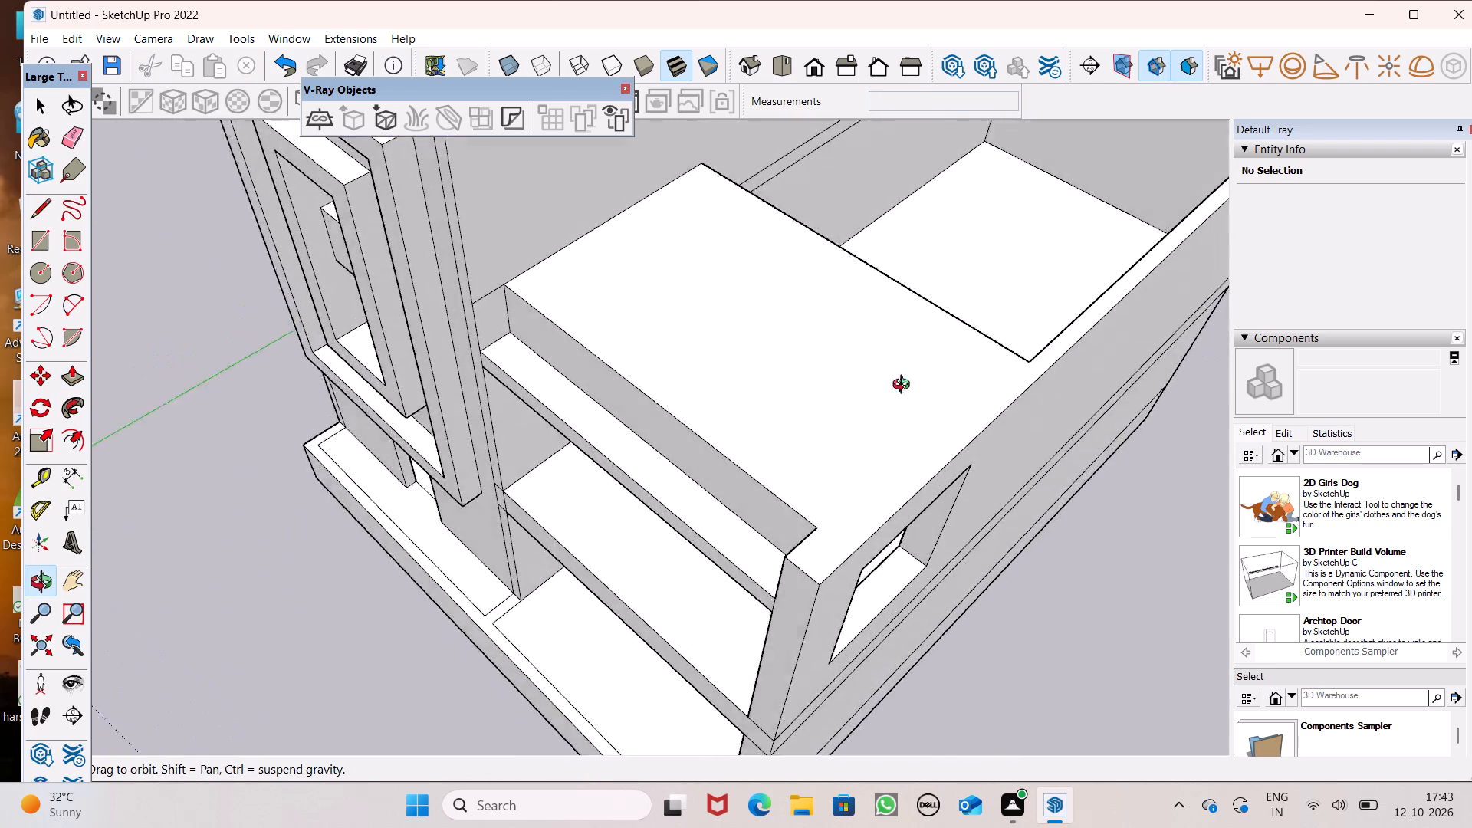
middle_drag(905, 386, 951, 367)
scroll(951, 368, up, 1)
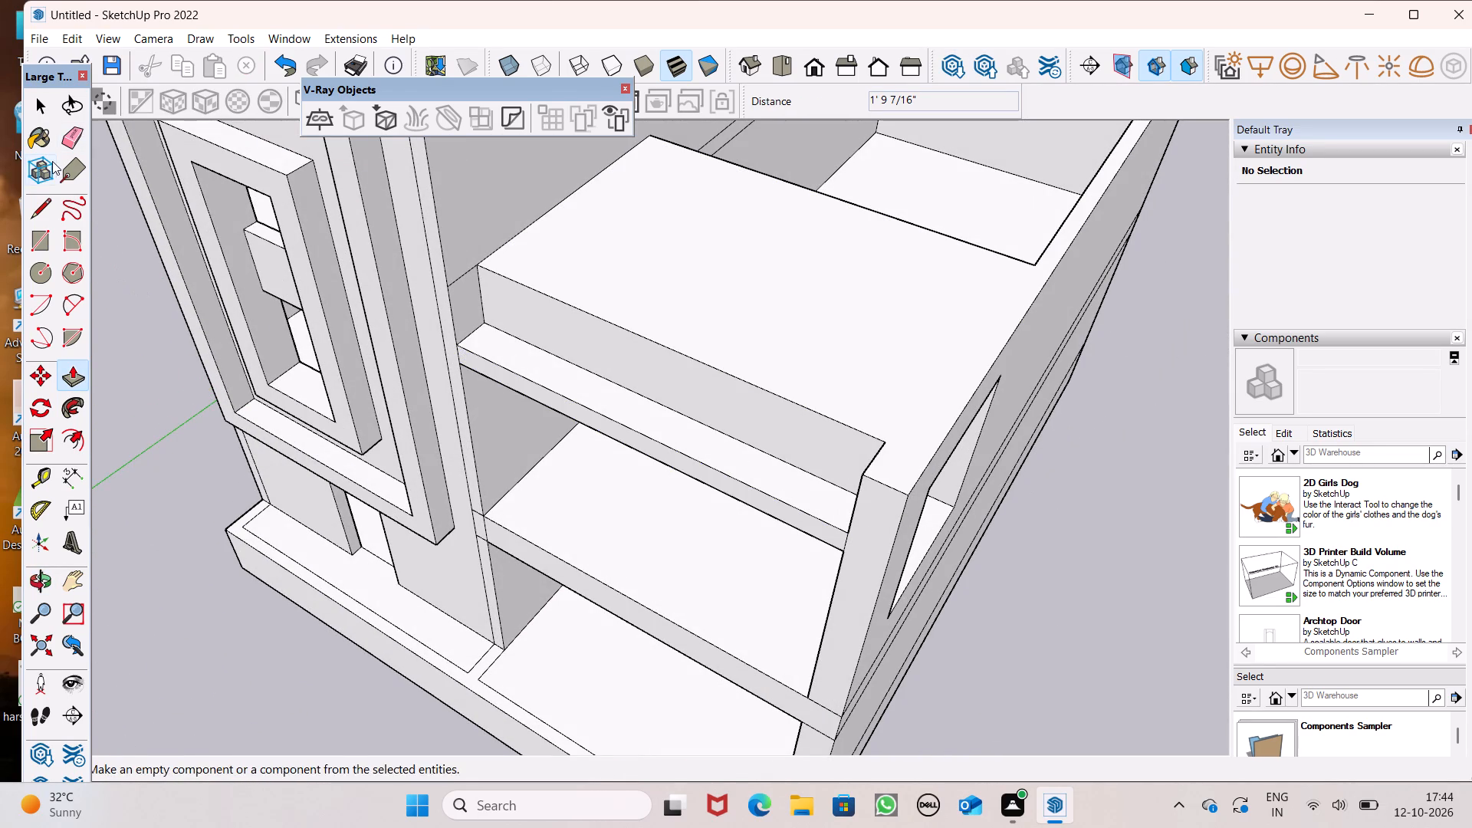
drag(28, 217, 36, 217)
scroll(413, 209, down, 3)
middle_drag(638, 389, 751, 292)
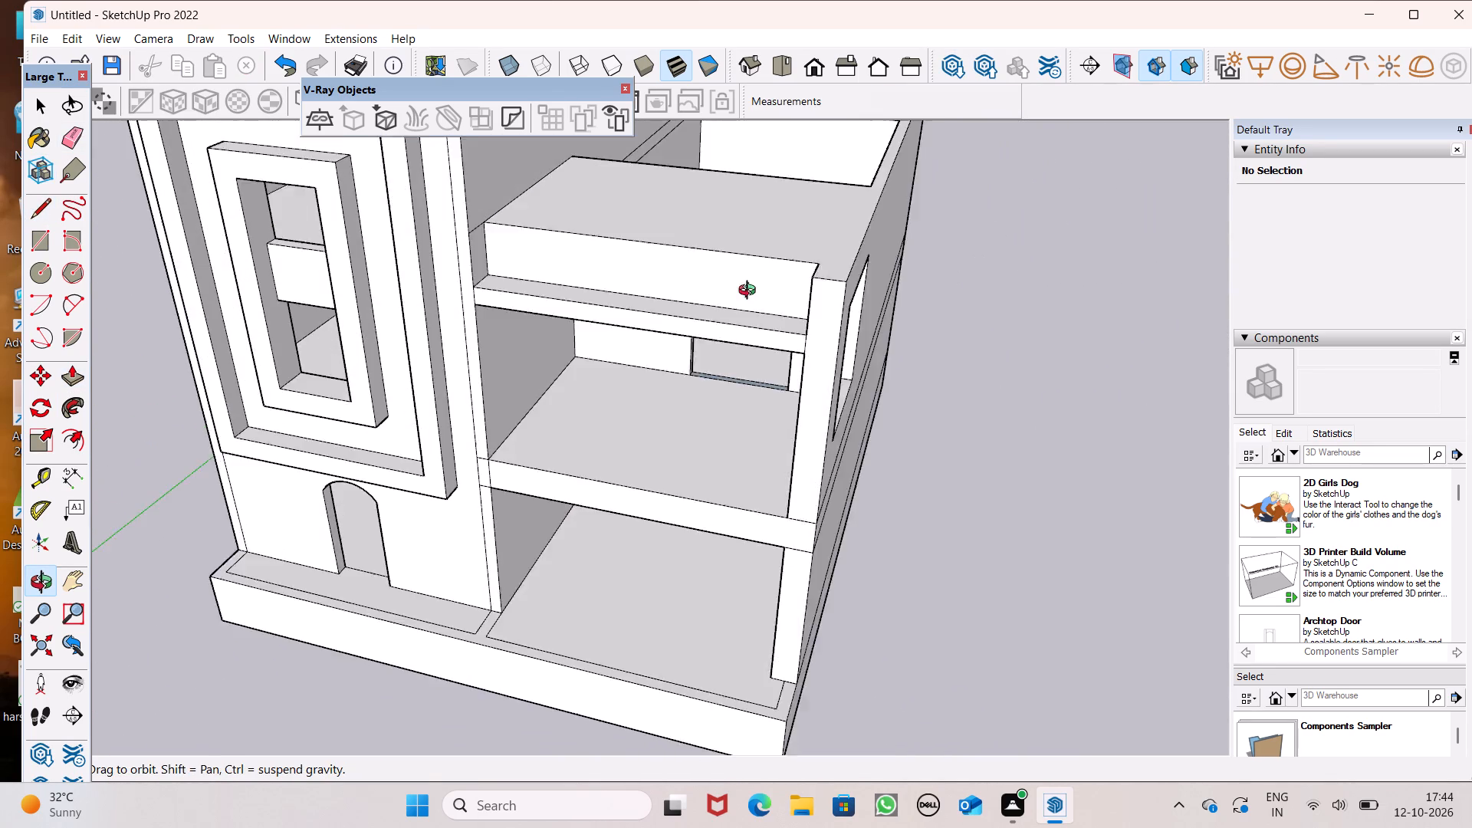
middle_drag(751, 292, 805, 249)
scroll(859, 343, up, 2)
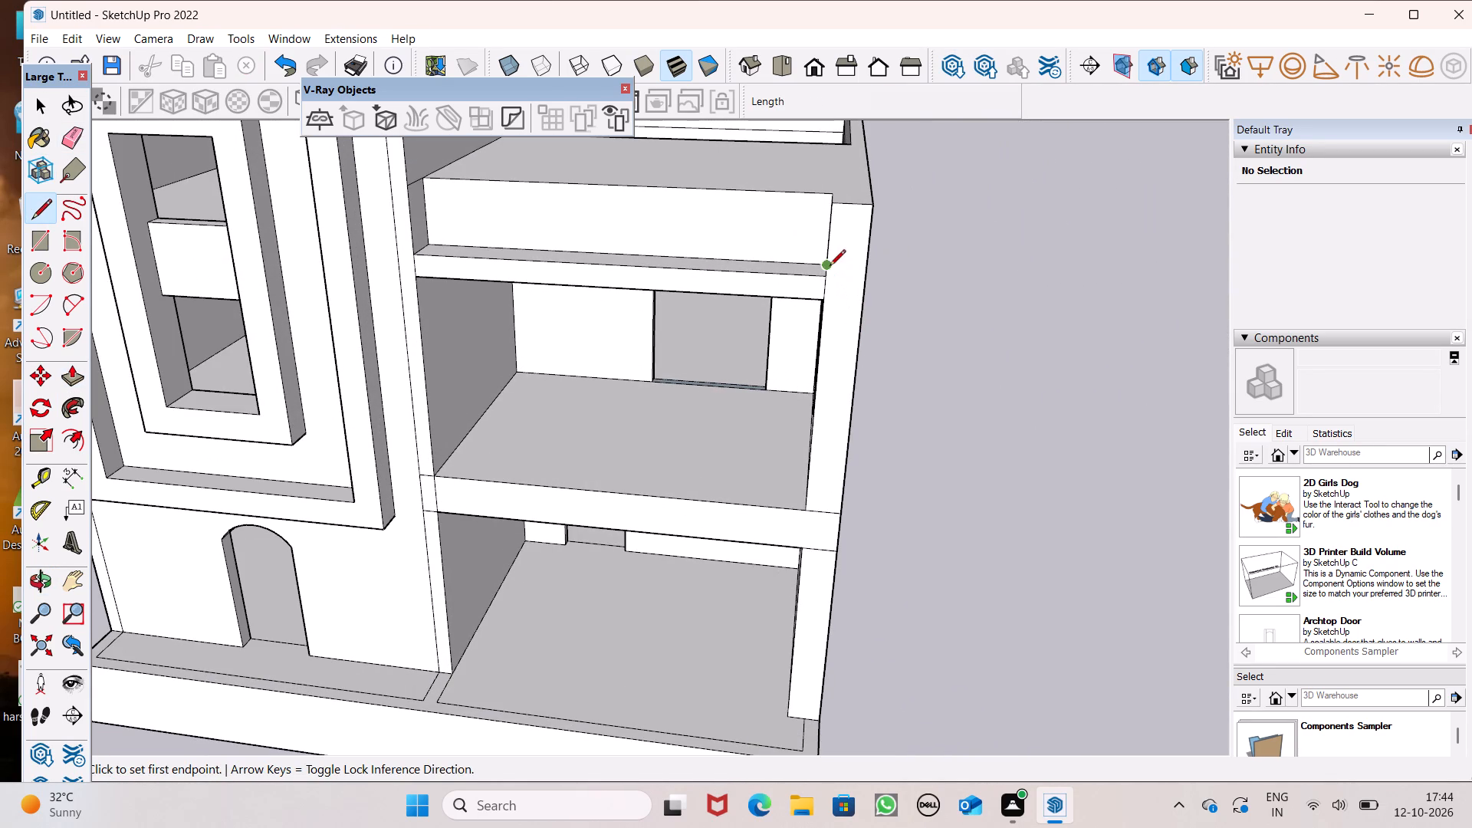
click(830, 279)
click(862, 279)
Push the outer side wall's front end above the new line back, flush with the recessed face above the roof slab.
click(70, 389)
scroll(726, 462, up, 1)
scroll(727, 462, down, 3)
middle_drag(743, 456, 738, 665)
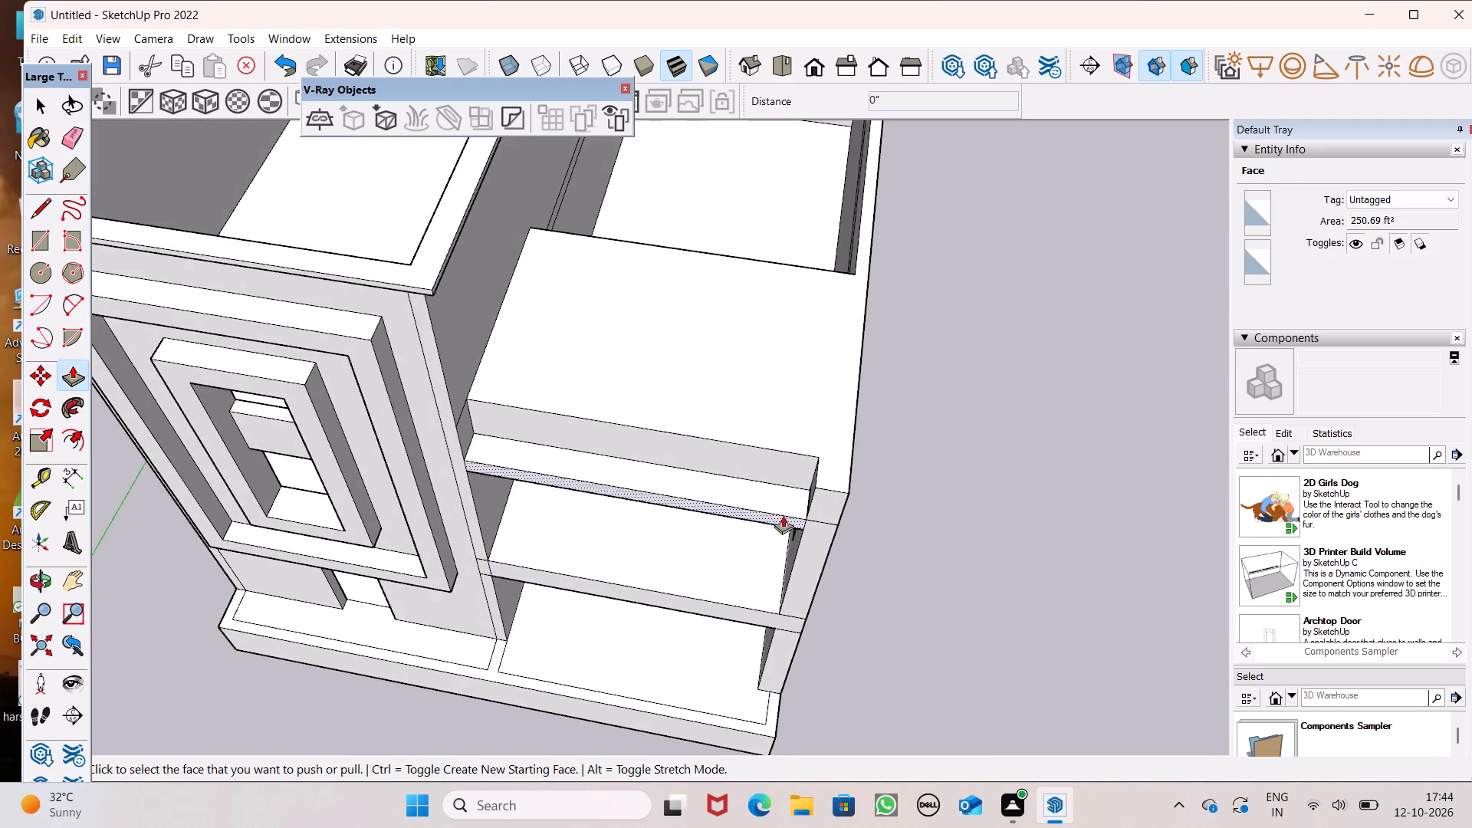
scroll(784, 514, up, 4)
drag(841, 493, 802, 441)
Push the upper storey's outer side wall end below the line back 1' 9 7/16", in line with the part above.
scroll(811, 365, down, 6)
middle_drag(834, 573, 822, 494)
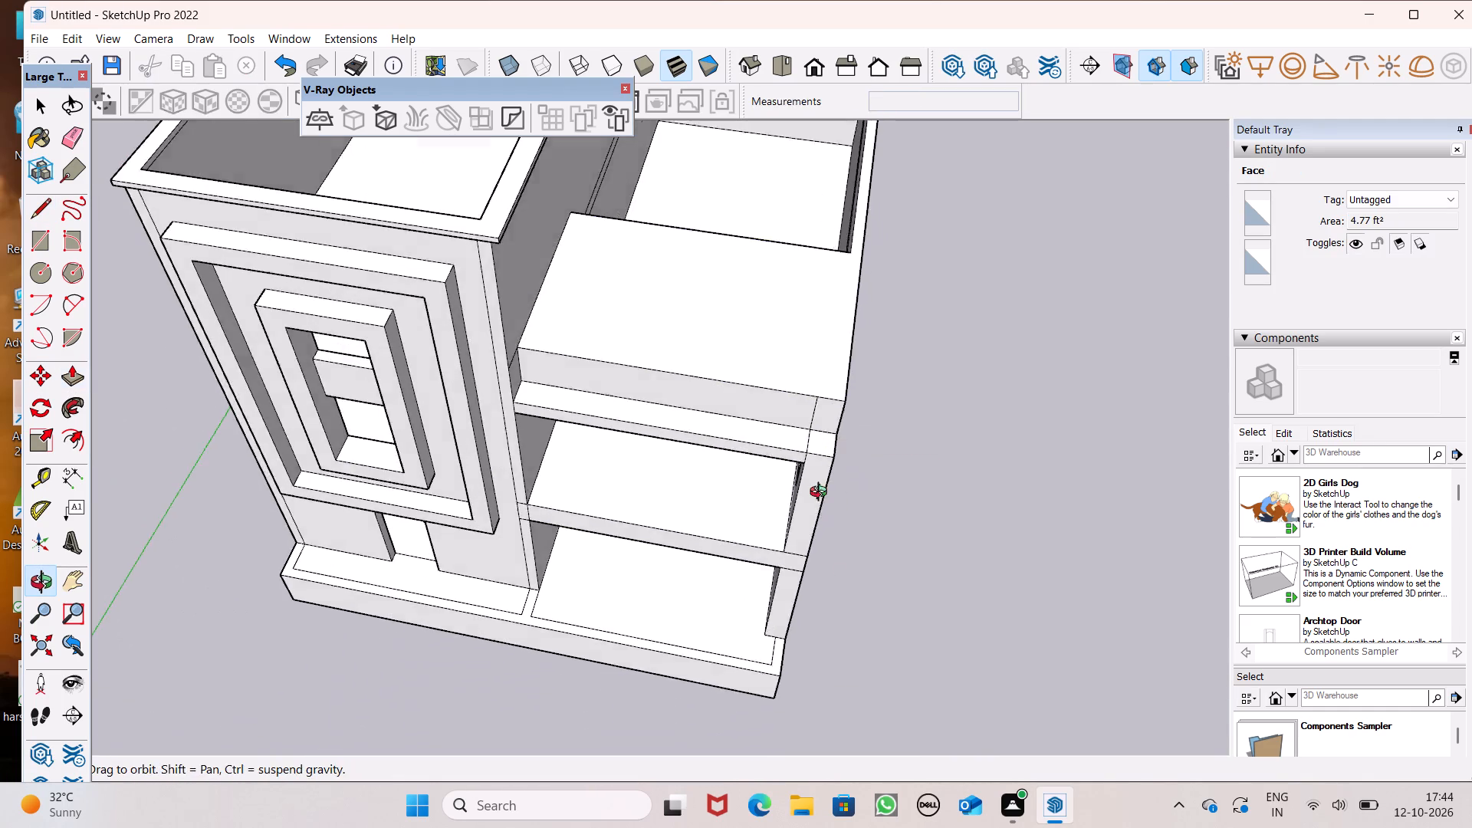
middle_drag(822, 494, 816, 433)
drag(809, 425, 821, 363)
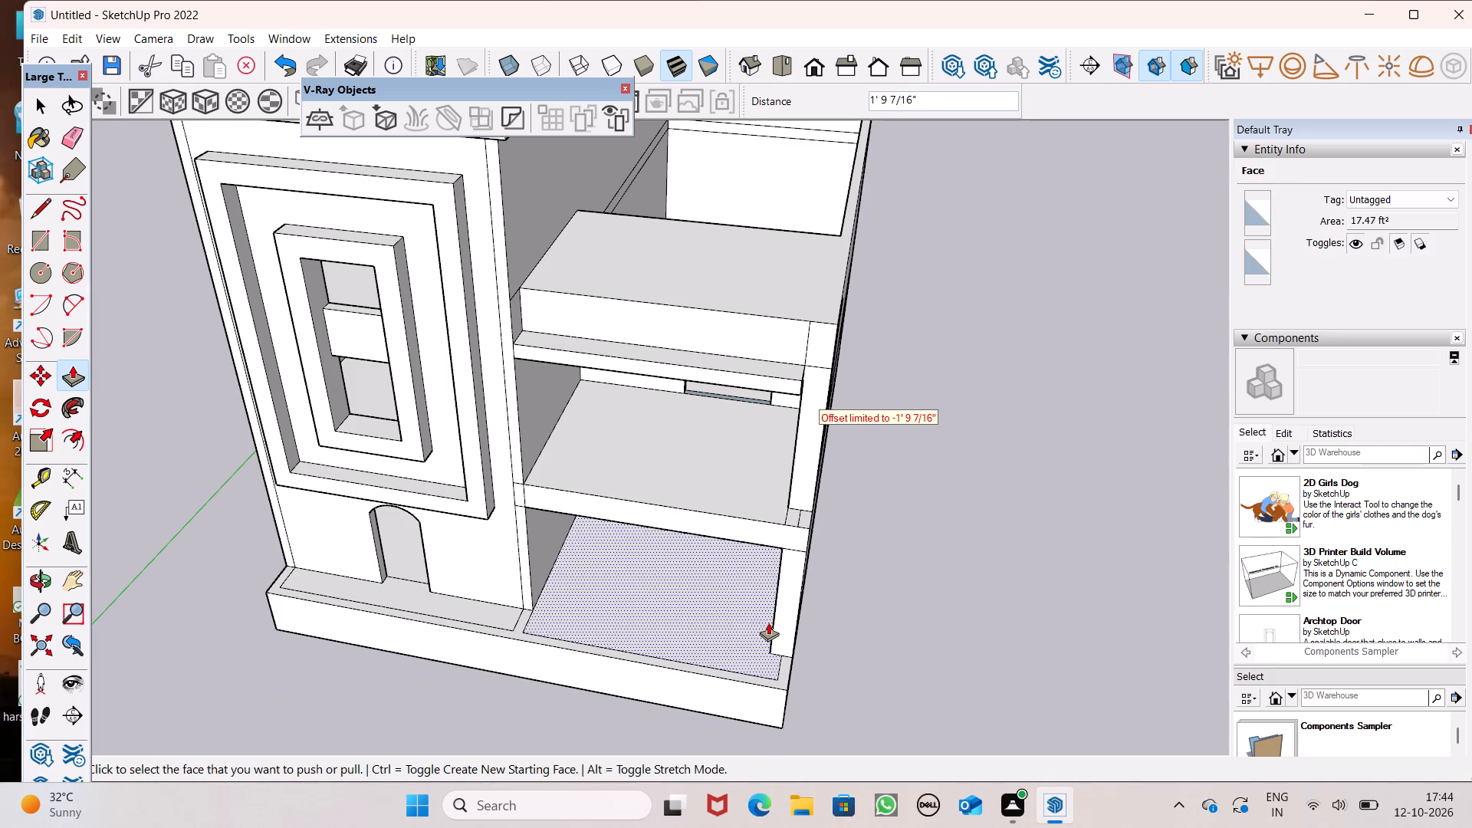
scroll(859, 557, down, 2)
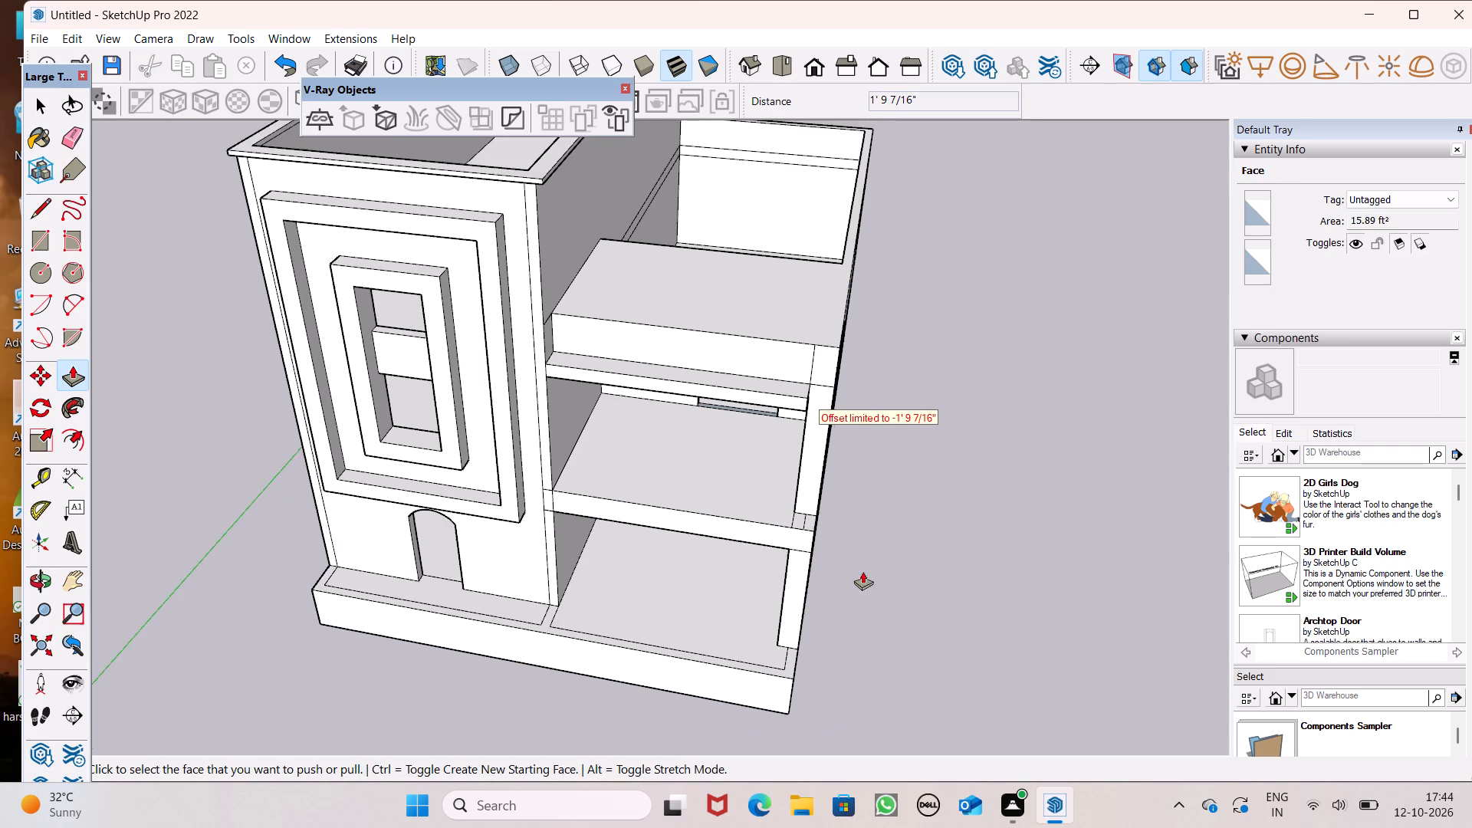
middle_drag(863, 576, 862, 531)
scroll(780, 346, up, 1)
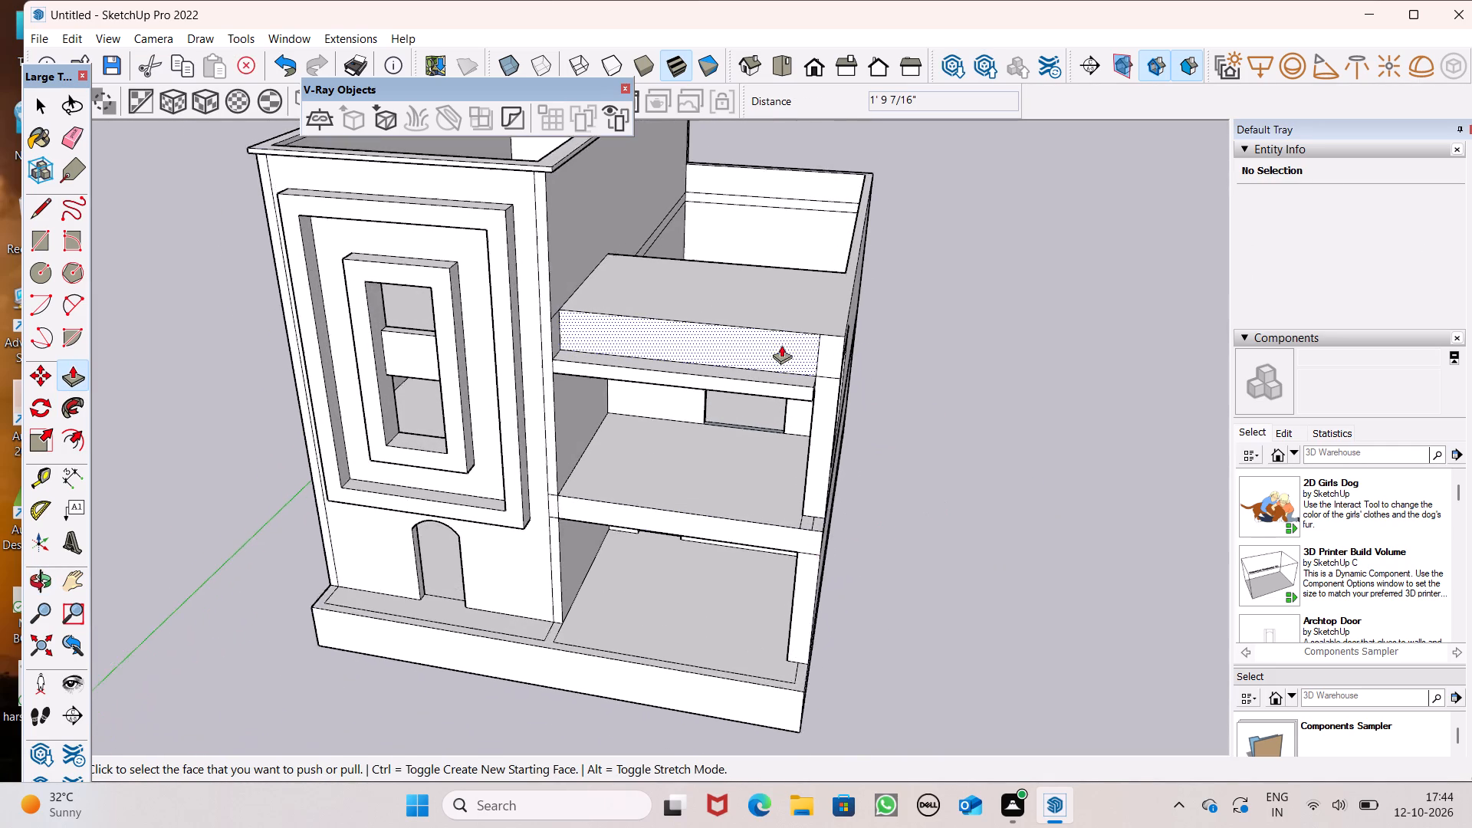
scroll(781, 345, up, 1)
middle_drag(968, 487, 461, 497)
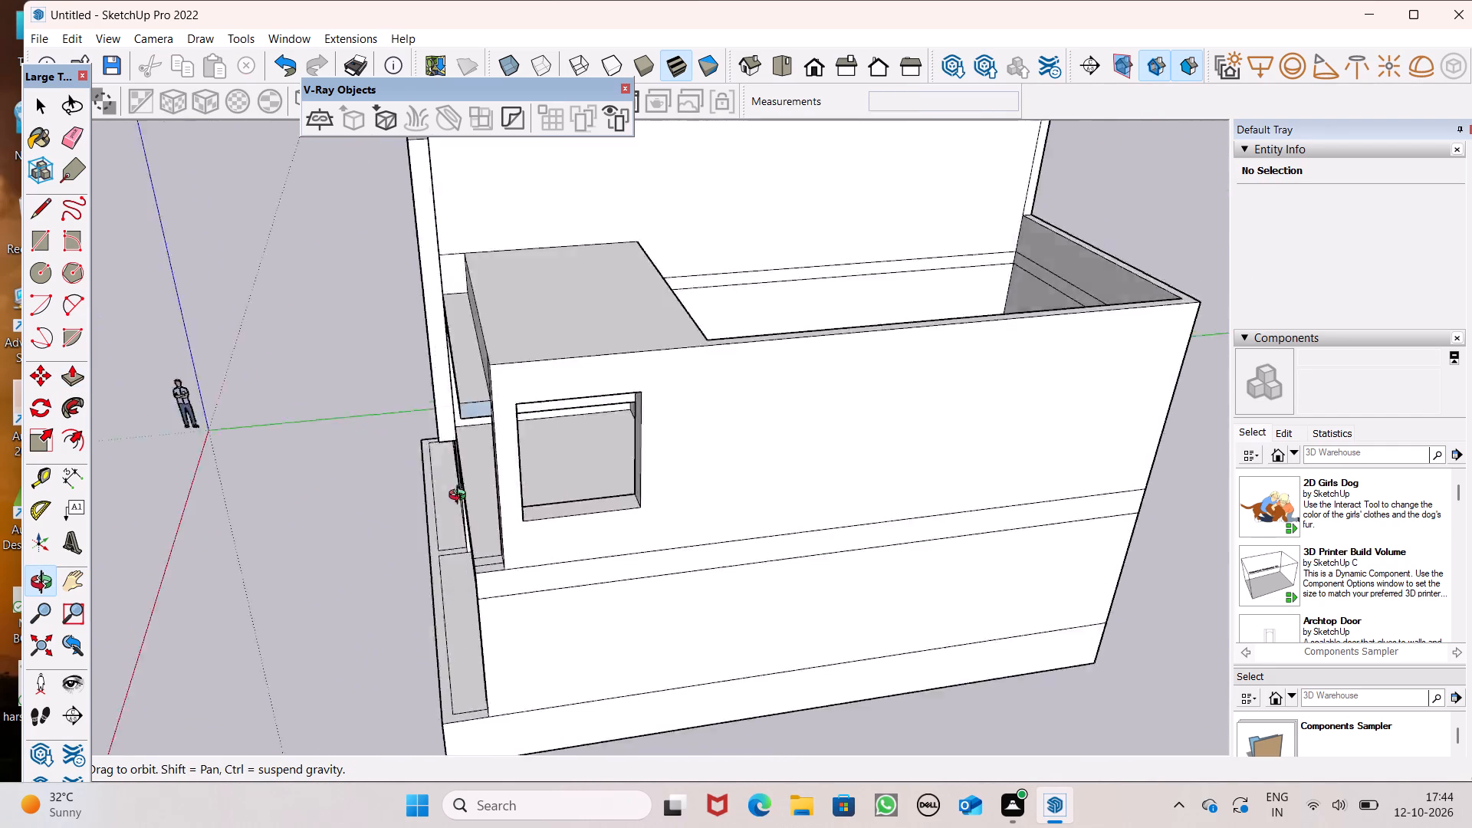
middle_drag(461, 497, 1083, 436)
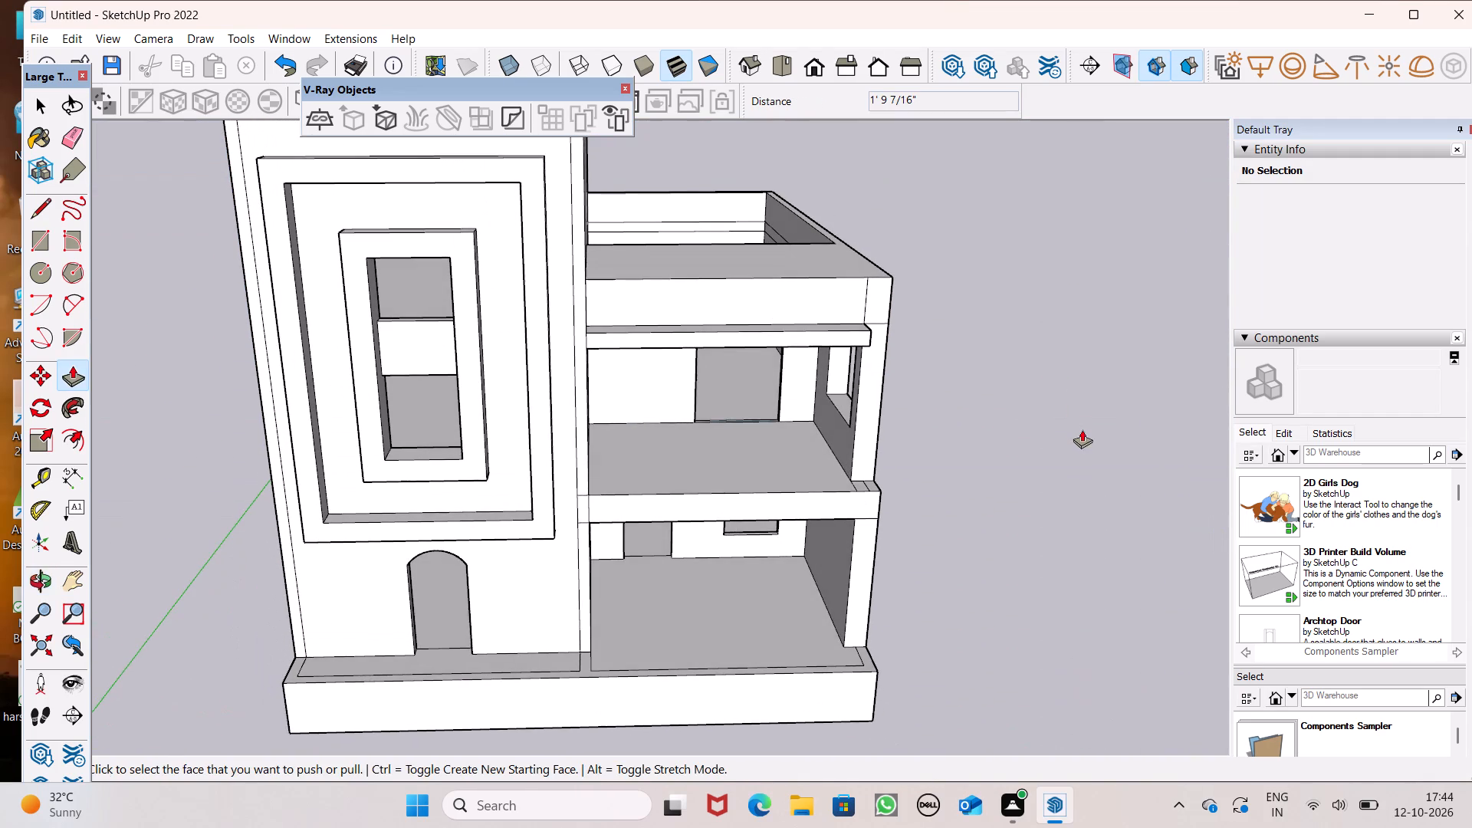
Examine the whole building from the front, the outer side, above and below to check the recessed wall ends.
scroll(1063, 411, down, 2)
middle_drag(1058, 455, 1024, 470)
middle_drag(986, 376, 968, 397)
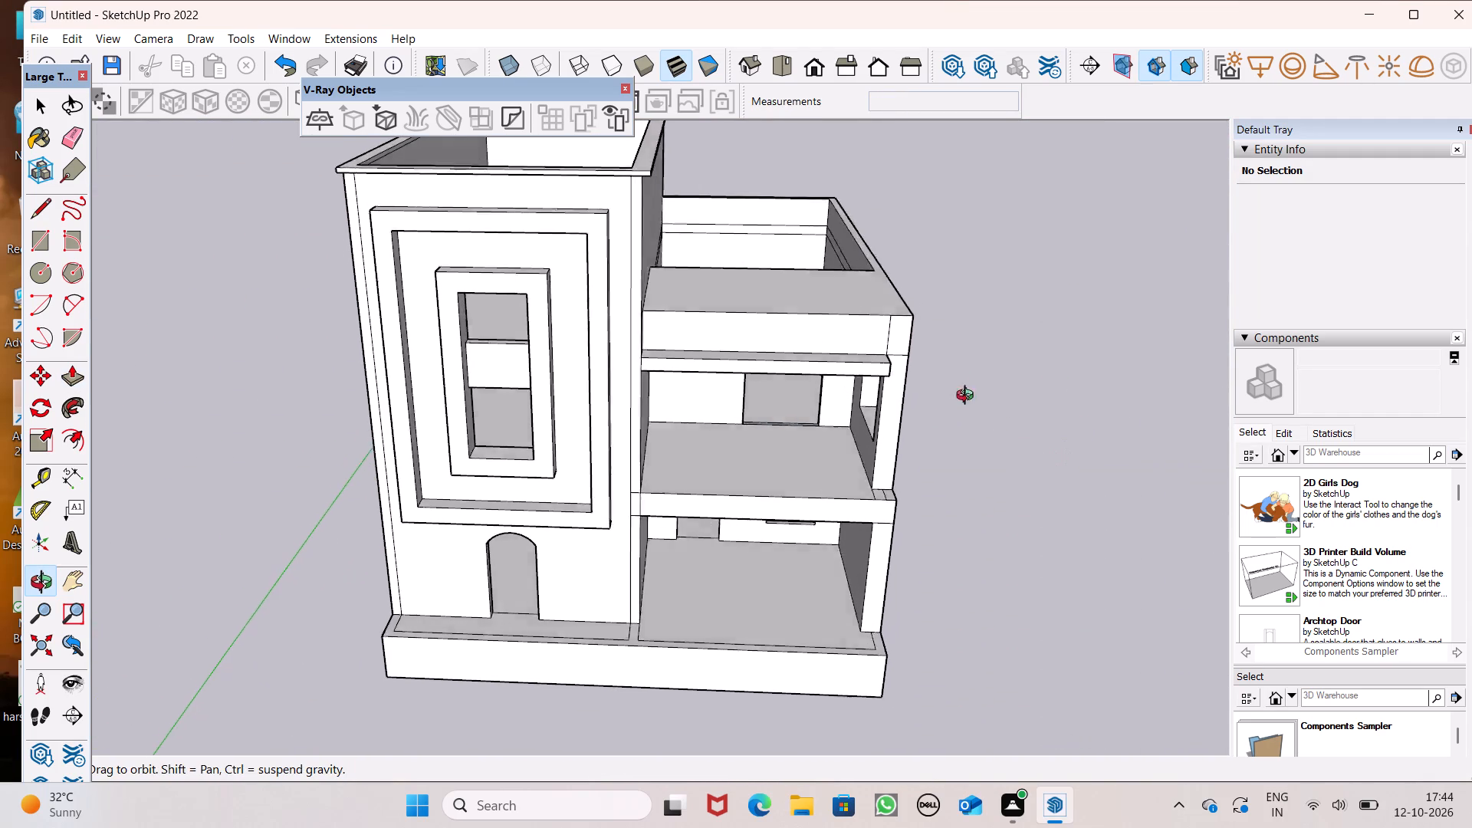
middle_drag(968, 397, 816, 410)
scroll(941, 375, down, 1)
middle_drag(993, 428, 1022, 378)
scroll(1023, 395, down, 2)
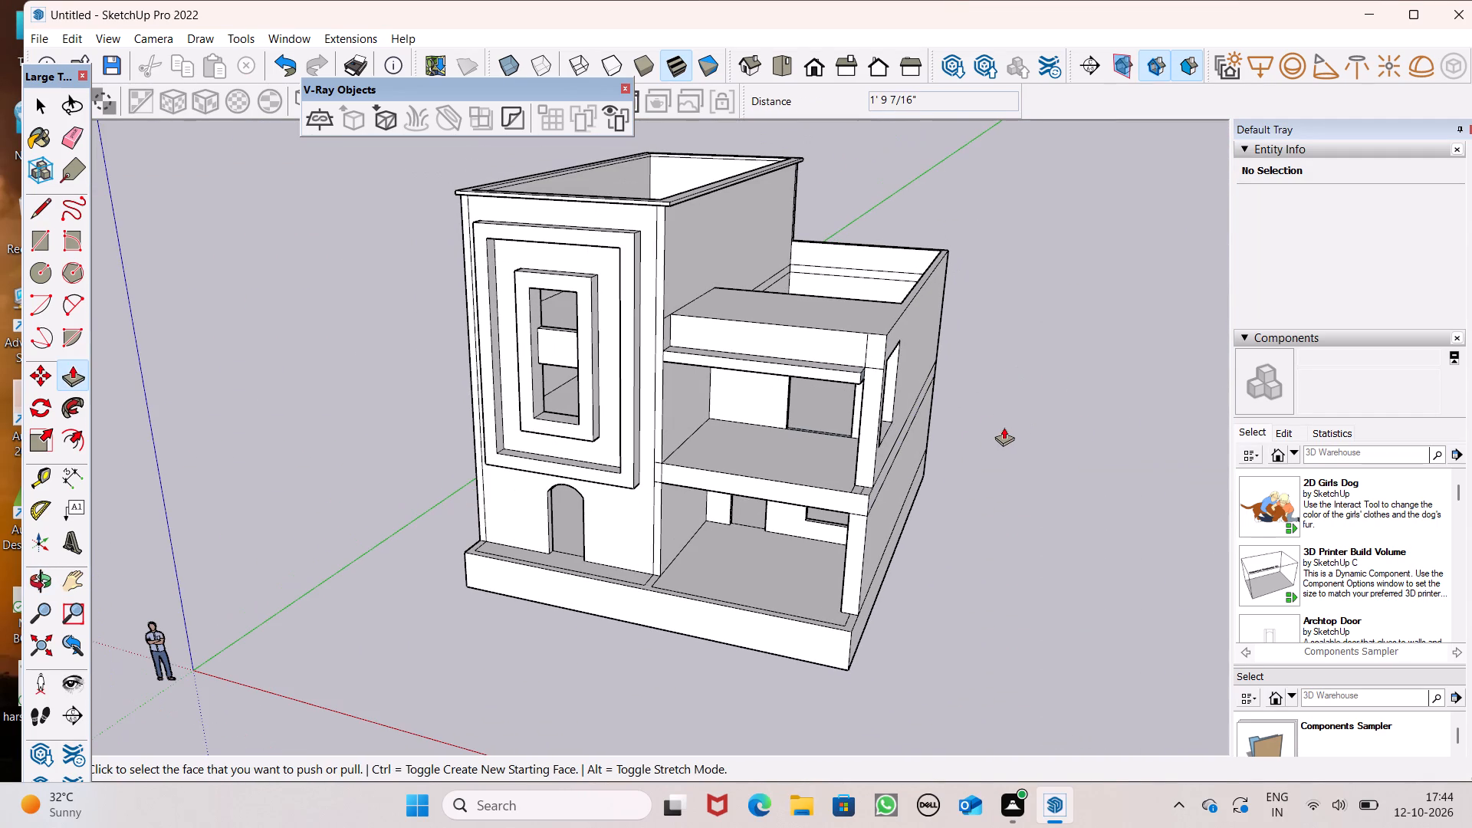
middle_drag(1007, 430, 1049, 390)
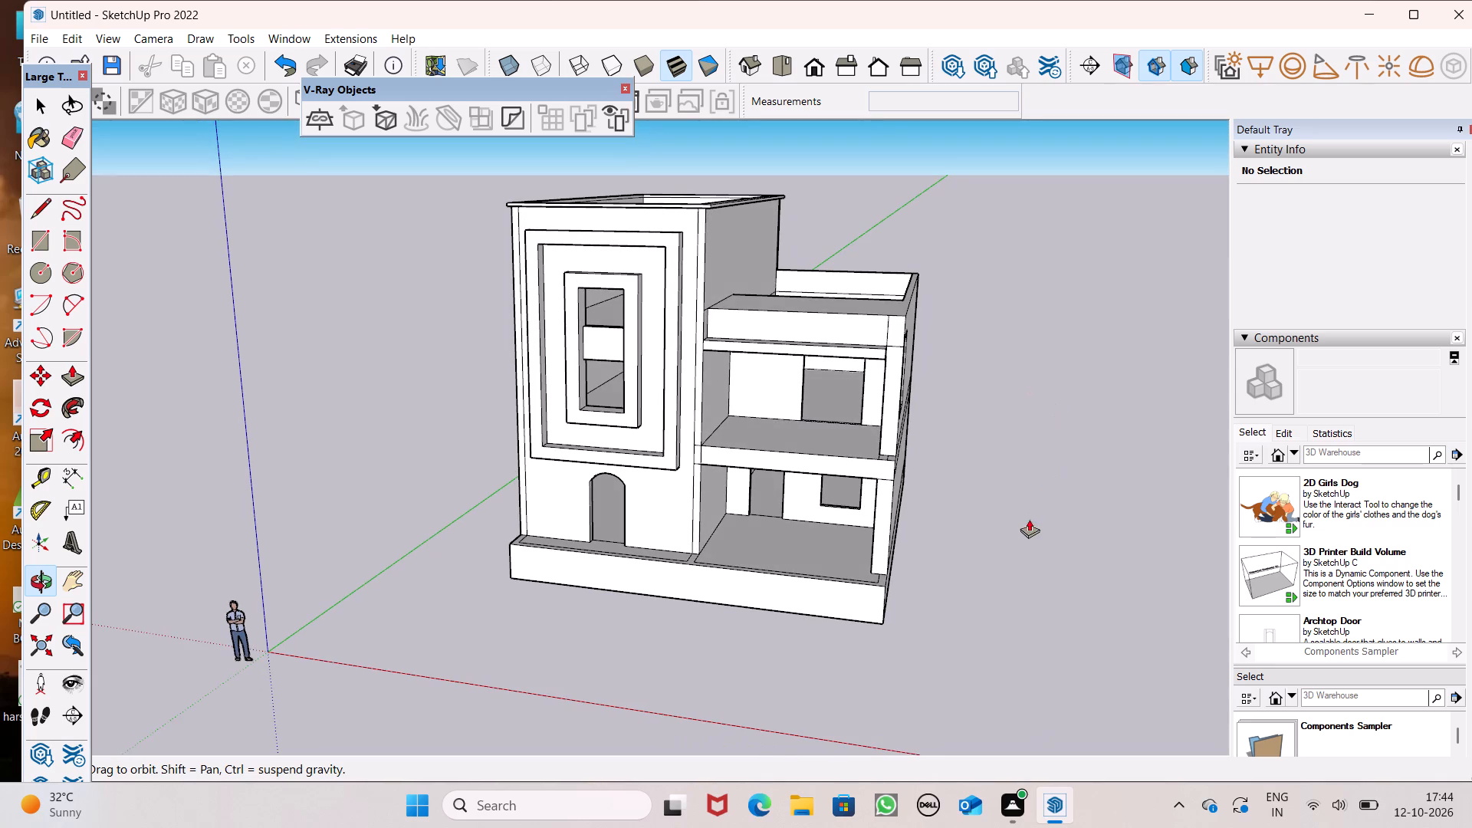
middle_drag(997, 513, 1123, 259)
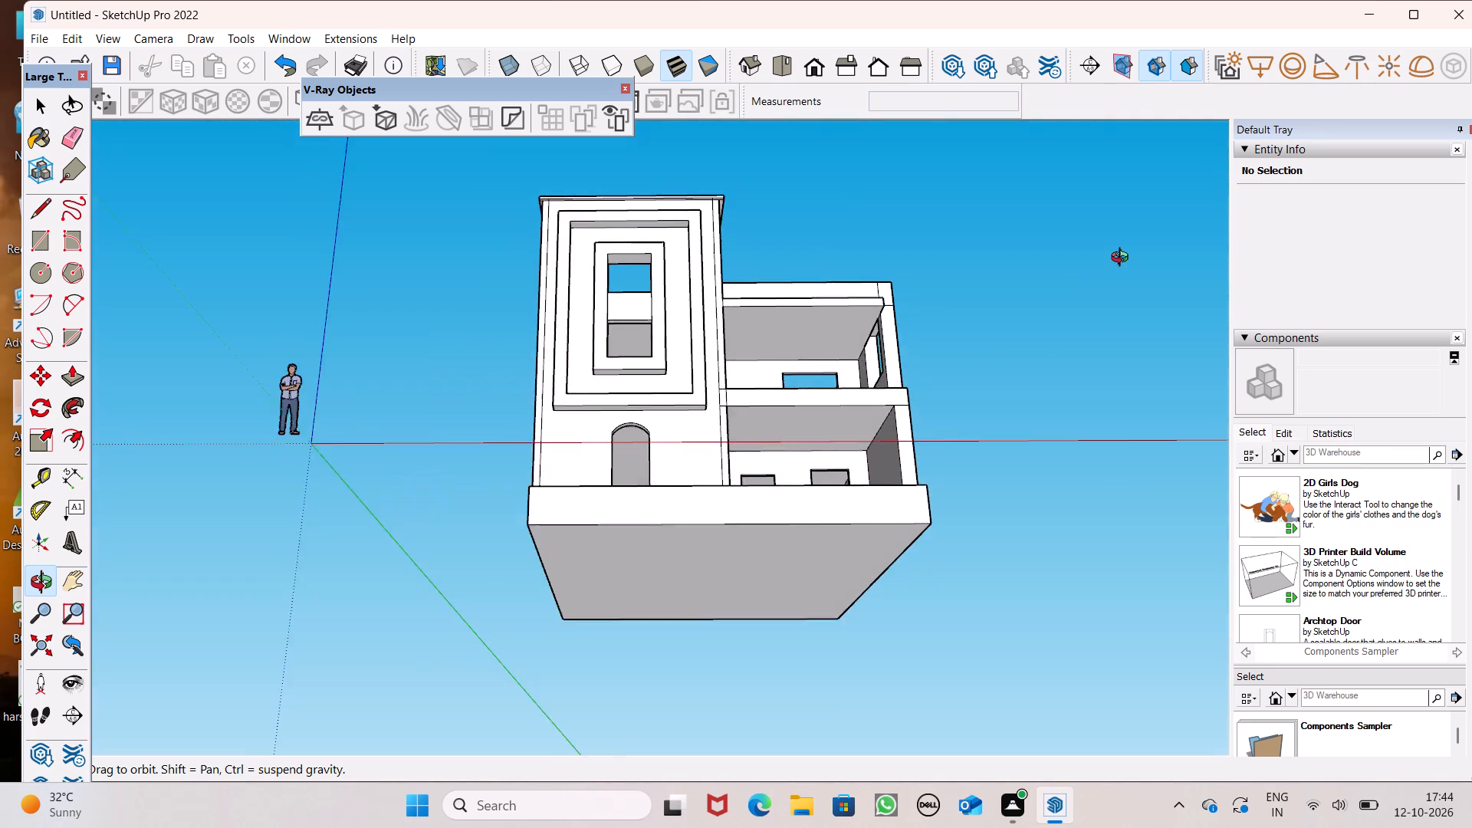
middle_drag(1123, 259, 721, 482)
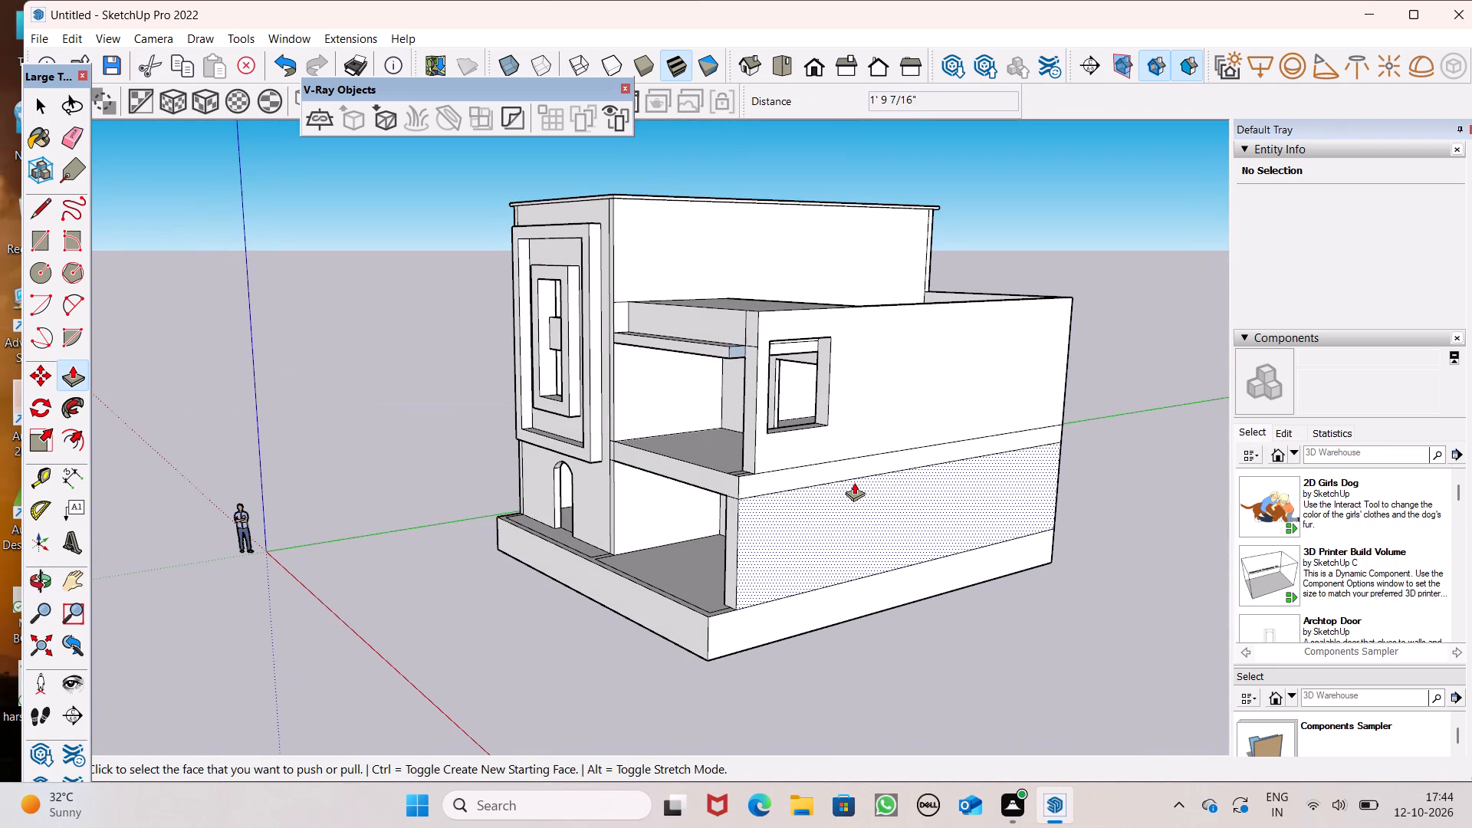
scroll(852, 490, down, 2)
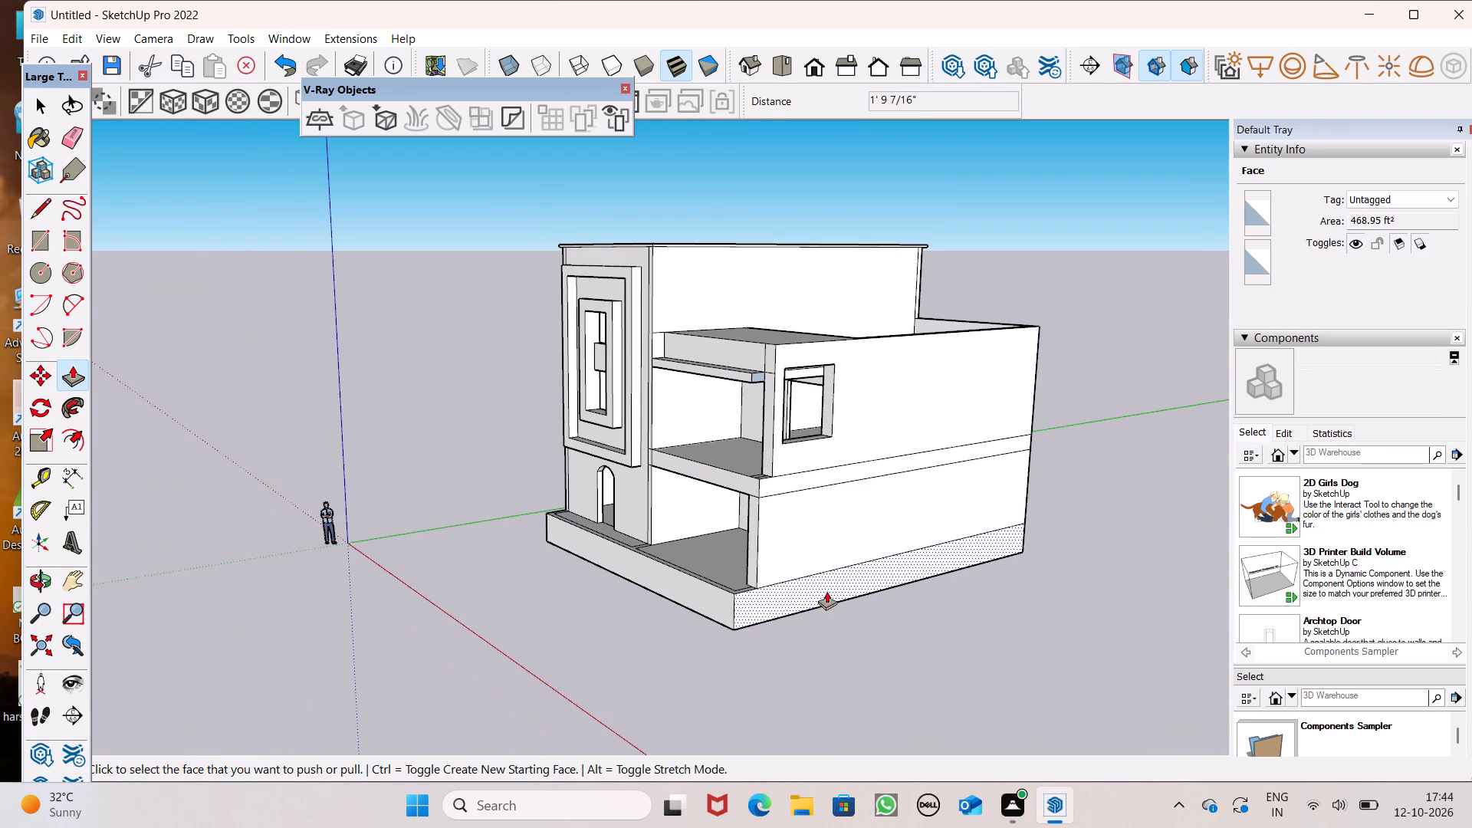
middle_drag(825, 600, 974, 590)
scroll(987, 495, down, 2)
middle_drag(986, 570, 1017, 560)
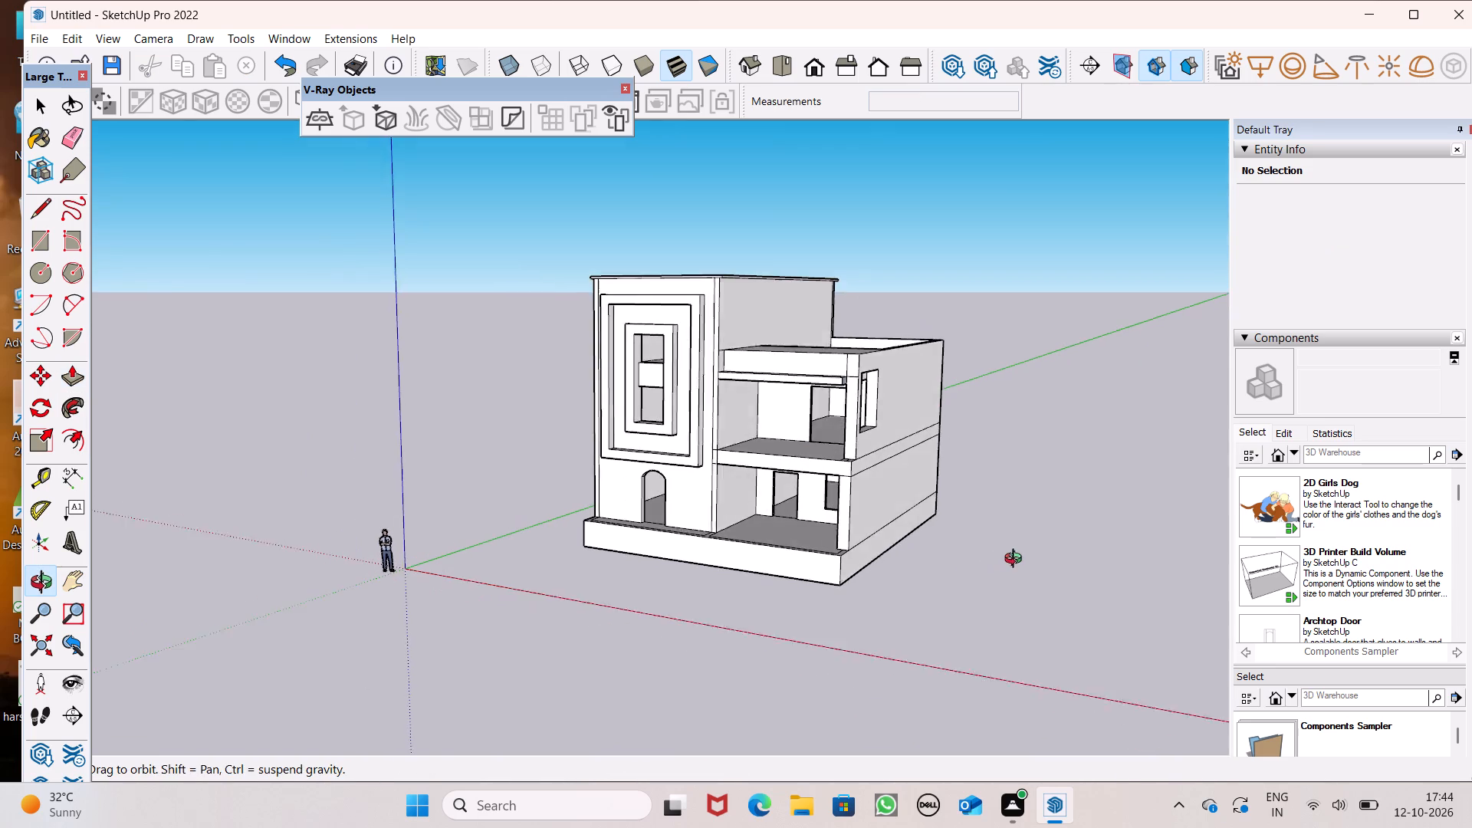
middle_drag(1017, 560, 1058, 546)
middle_drag(966, 562, 1024, 513)
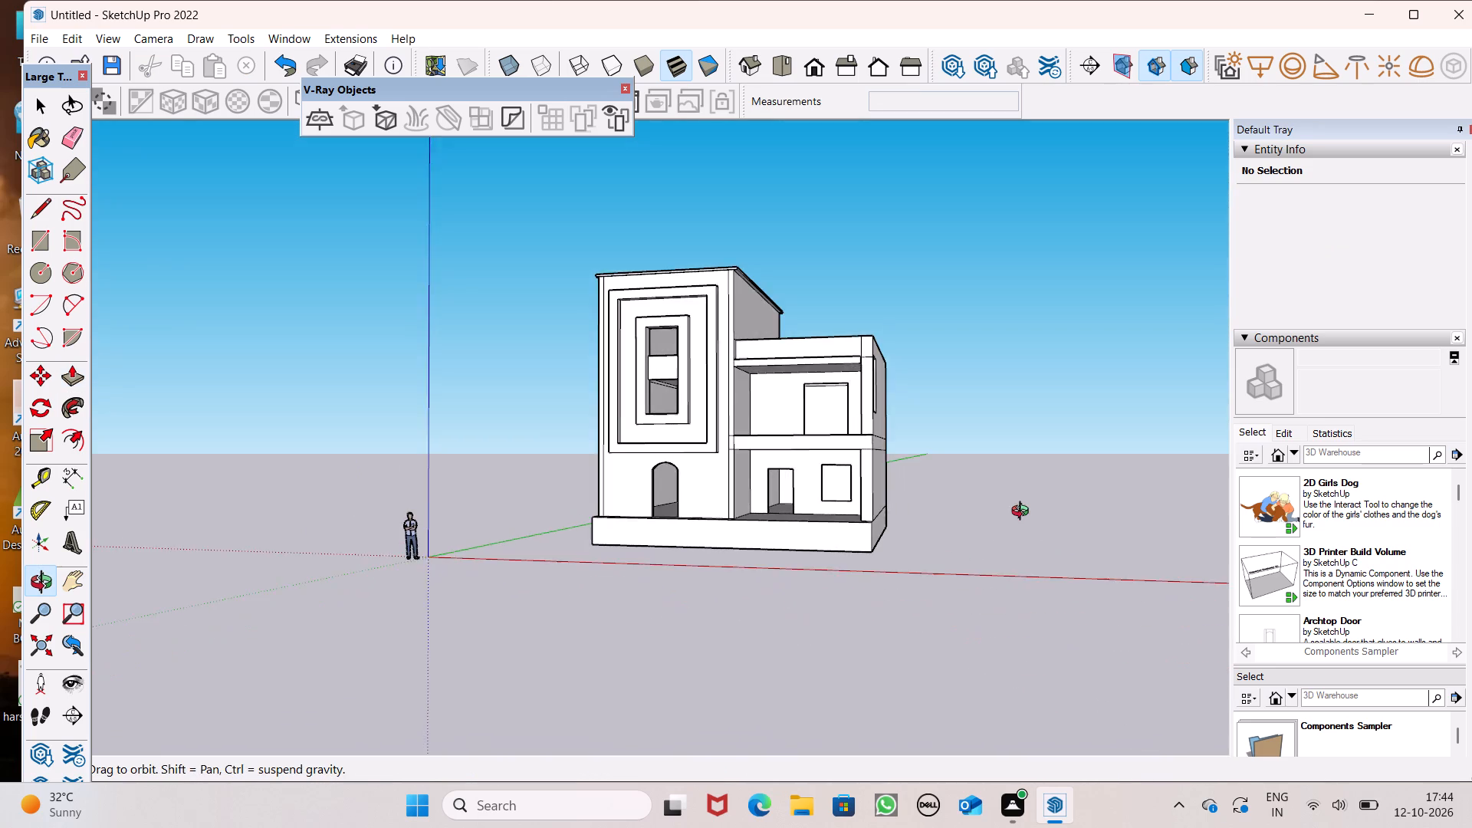
middle_drag(1024, 513, 1021, 545)
scroll(964, 517, up, 3)
scroll(901, 506, down, 3)
middle_drag(882, 535, 956, 651)
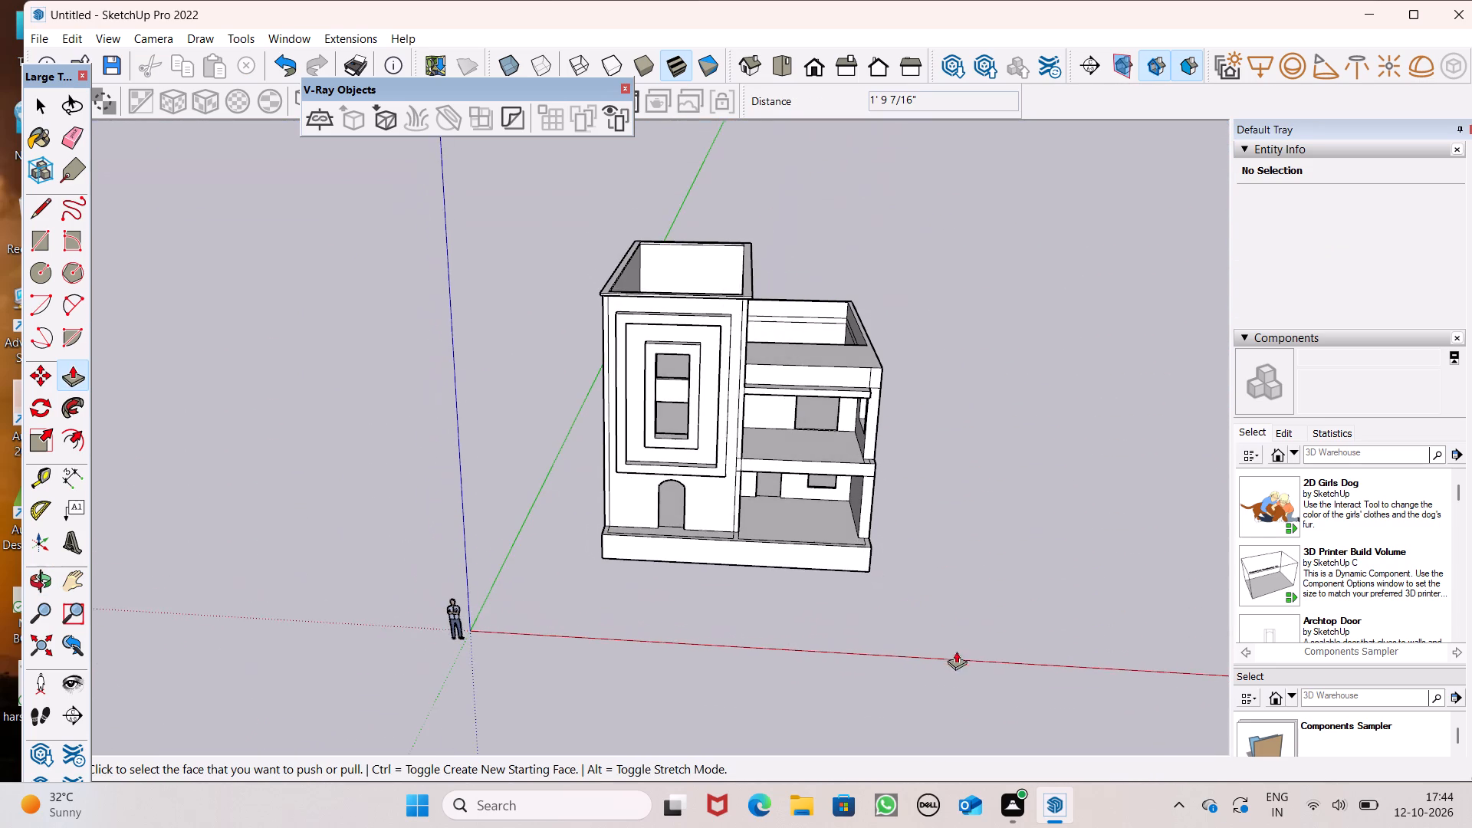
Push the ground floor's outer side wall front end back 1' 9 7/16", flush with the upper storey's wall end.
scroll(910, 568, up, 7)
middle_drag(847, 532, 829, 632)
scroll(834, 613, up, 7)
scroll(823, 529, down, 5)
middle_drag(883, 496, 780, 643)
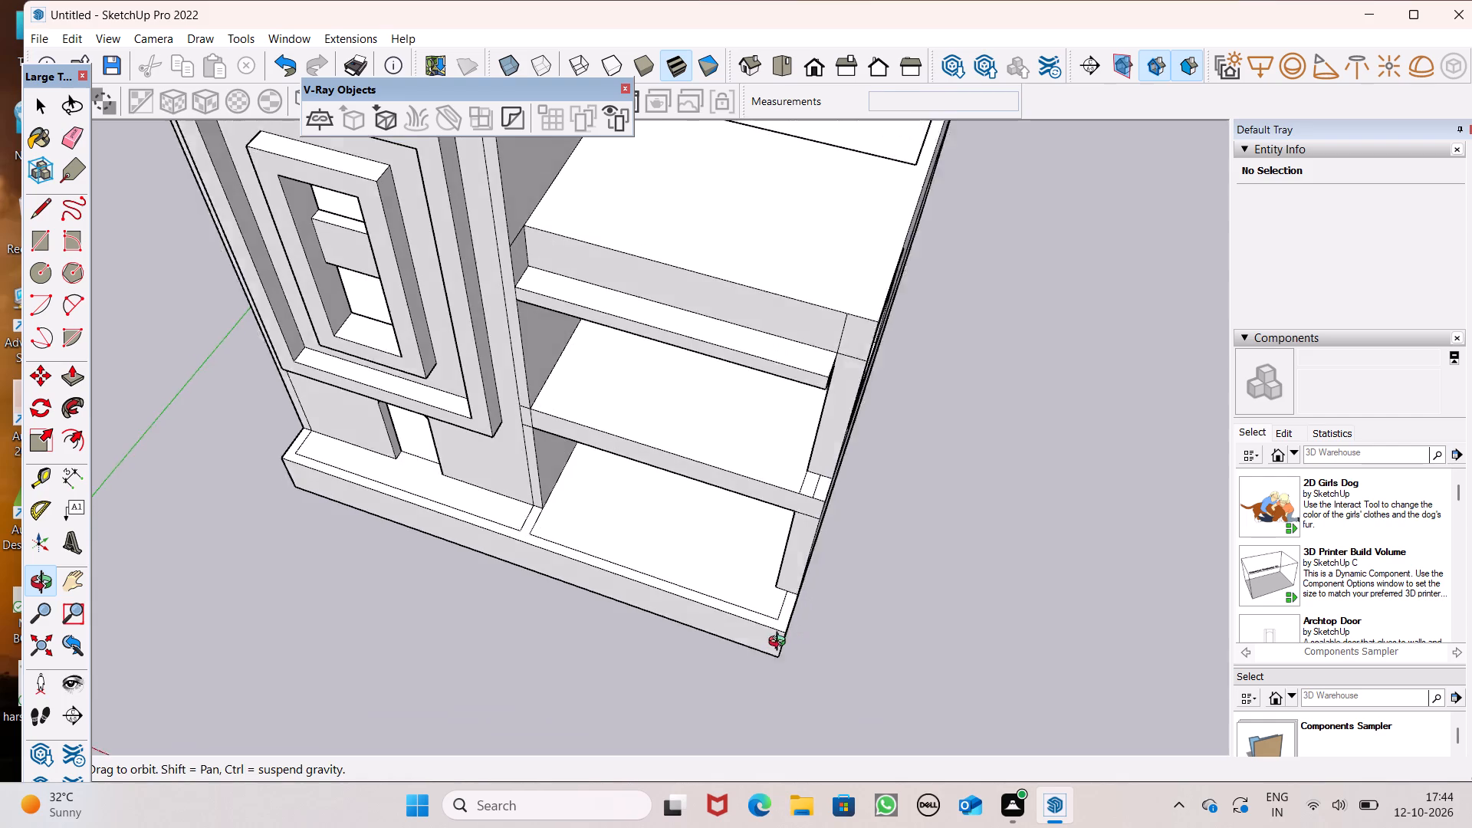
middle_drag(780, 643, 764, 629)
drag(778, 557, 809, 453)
Examine the front facade and the lower block's open storeys from several angles.
scroll(810, 458, down, 7)
scroll(861, 411, down, 2)
scroll(861, 411, up, 1)
middle_drag(863, 396, 859, 193)
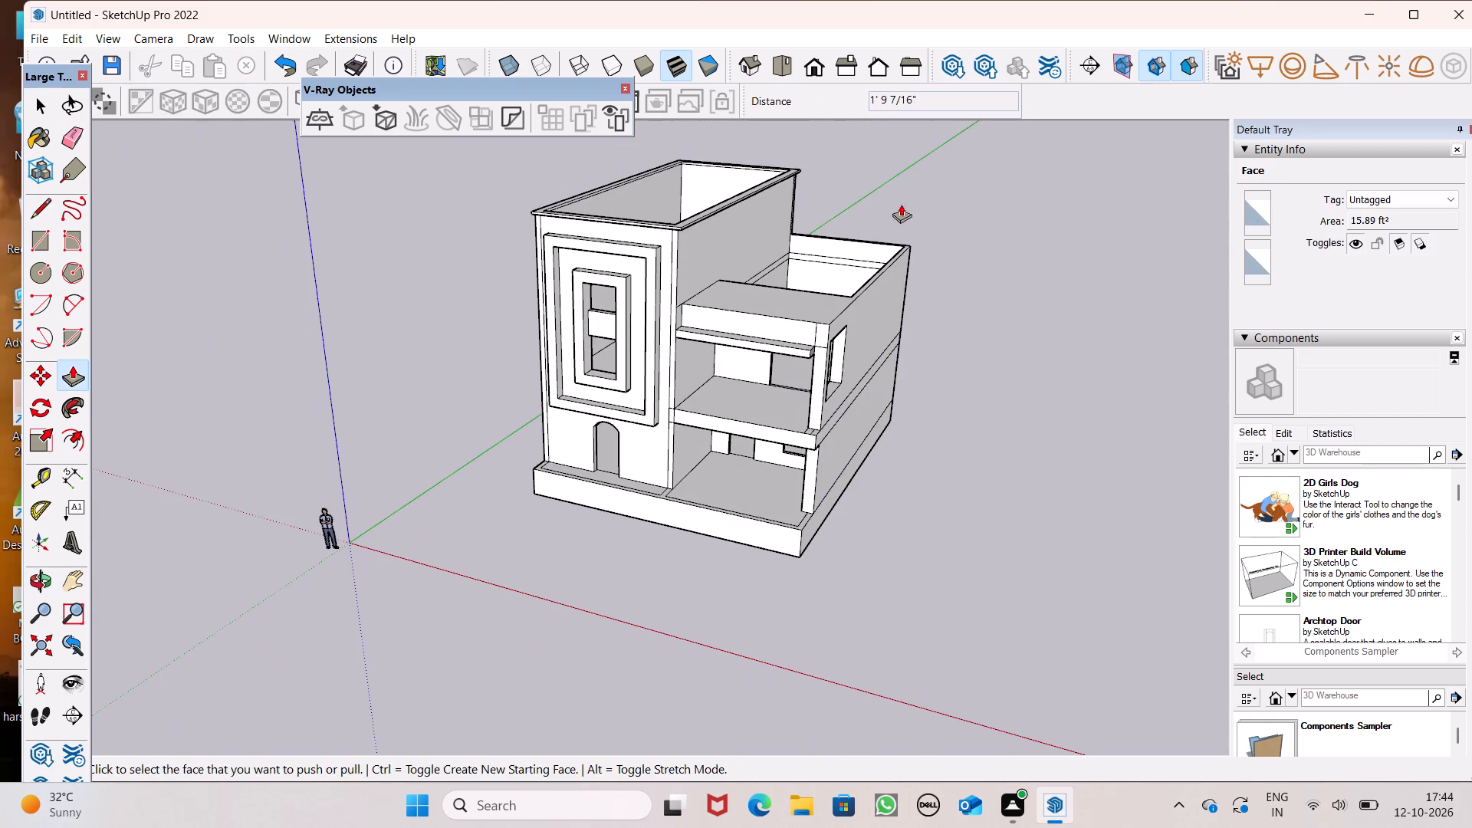
middle_drag(718, 510, 849, 350)
scroll(836, 379, down, 2)
middle_drag(836, 379, 806, 553)
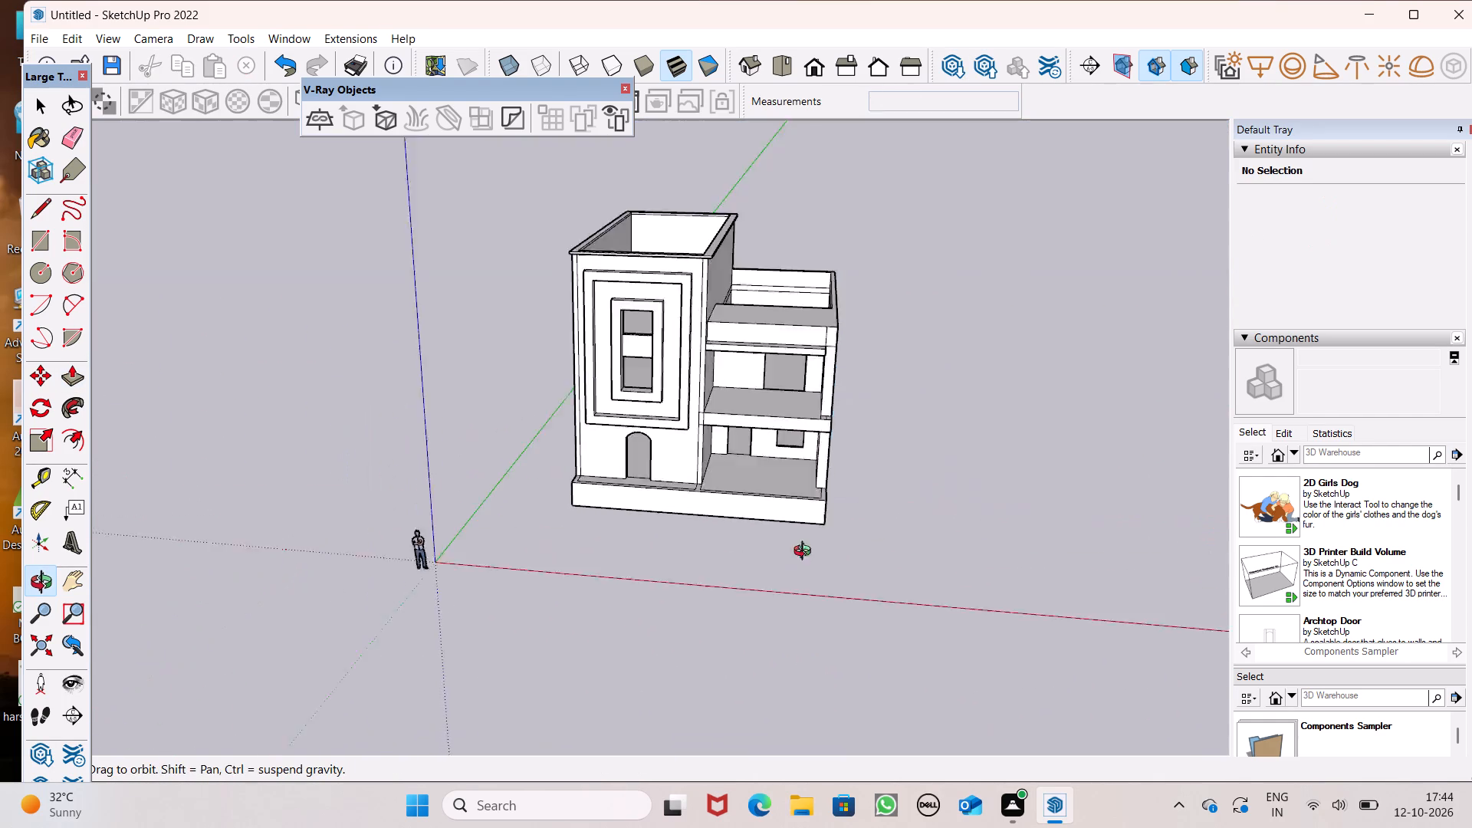
middle_drag(806, 553, 864, 563)
scroll(987, 317, up, 1)
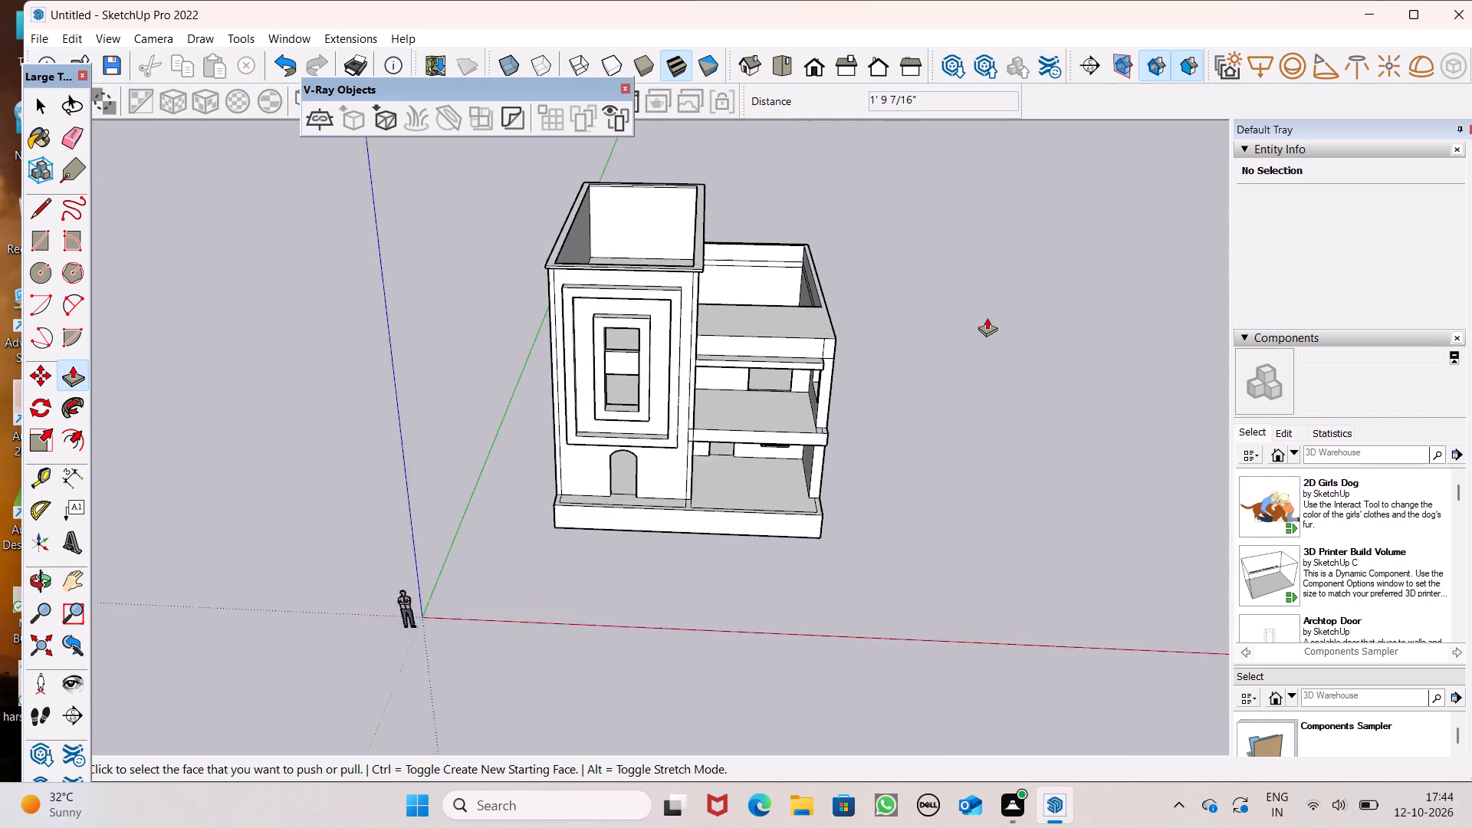
scroll(987, 317, up, 2)
scroll(844, 407, up, 1)
middle_drag(841, 407, 784, 443)
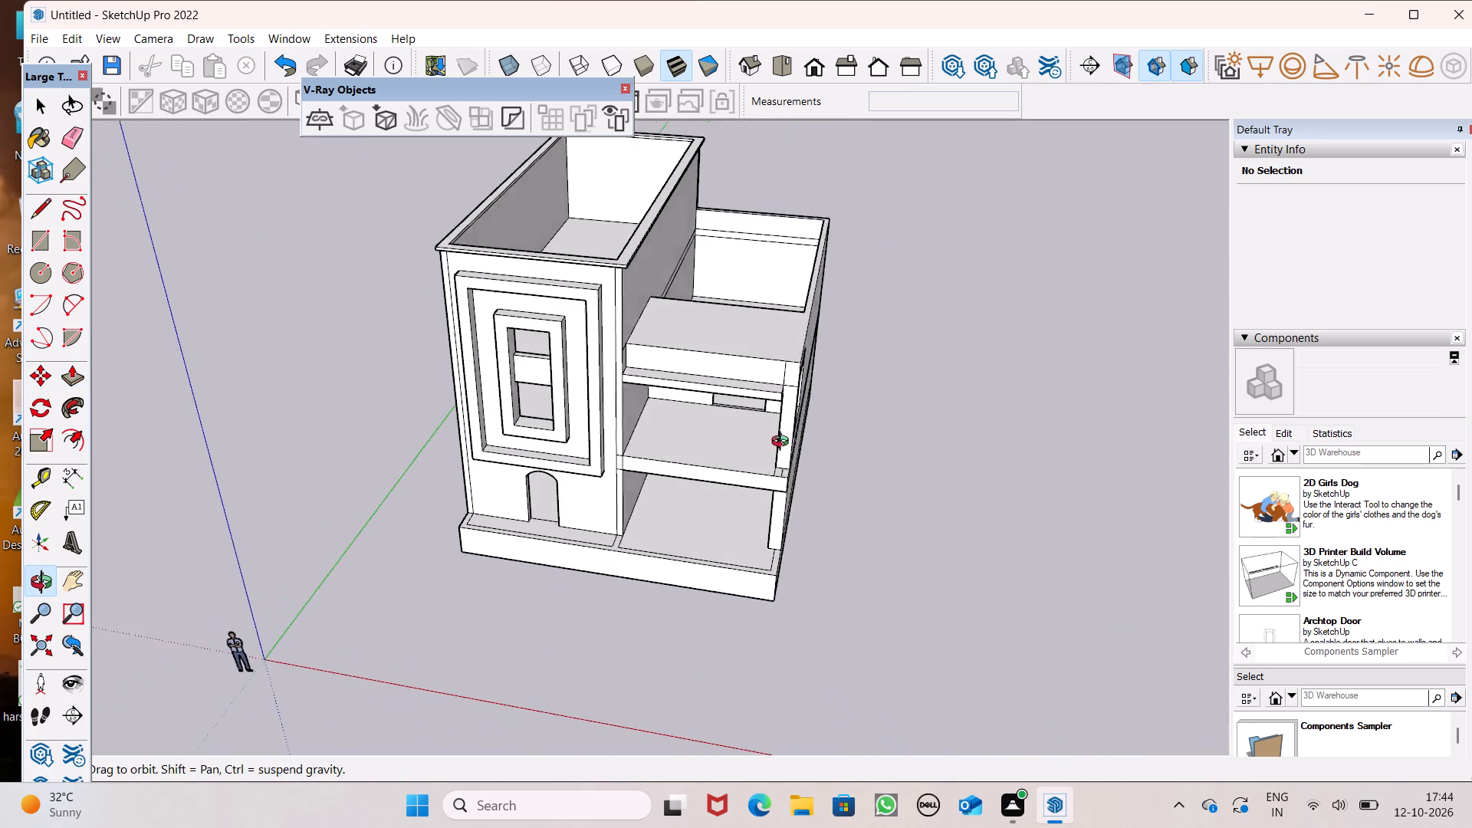
middle_drag(784, 443, 786, 442)
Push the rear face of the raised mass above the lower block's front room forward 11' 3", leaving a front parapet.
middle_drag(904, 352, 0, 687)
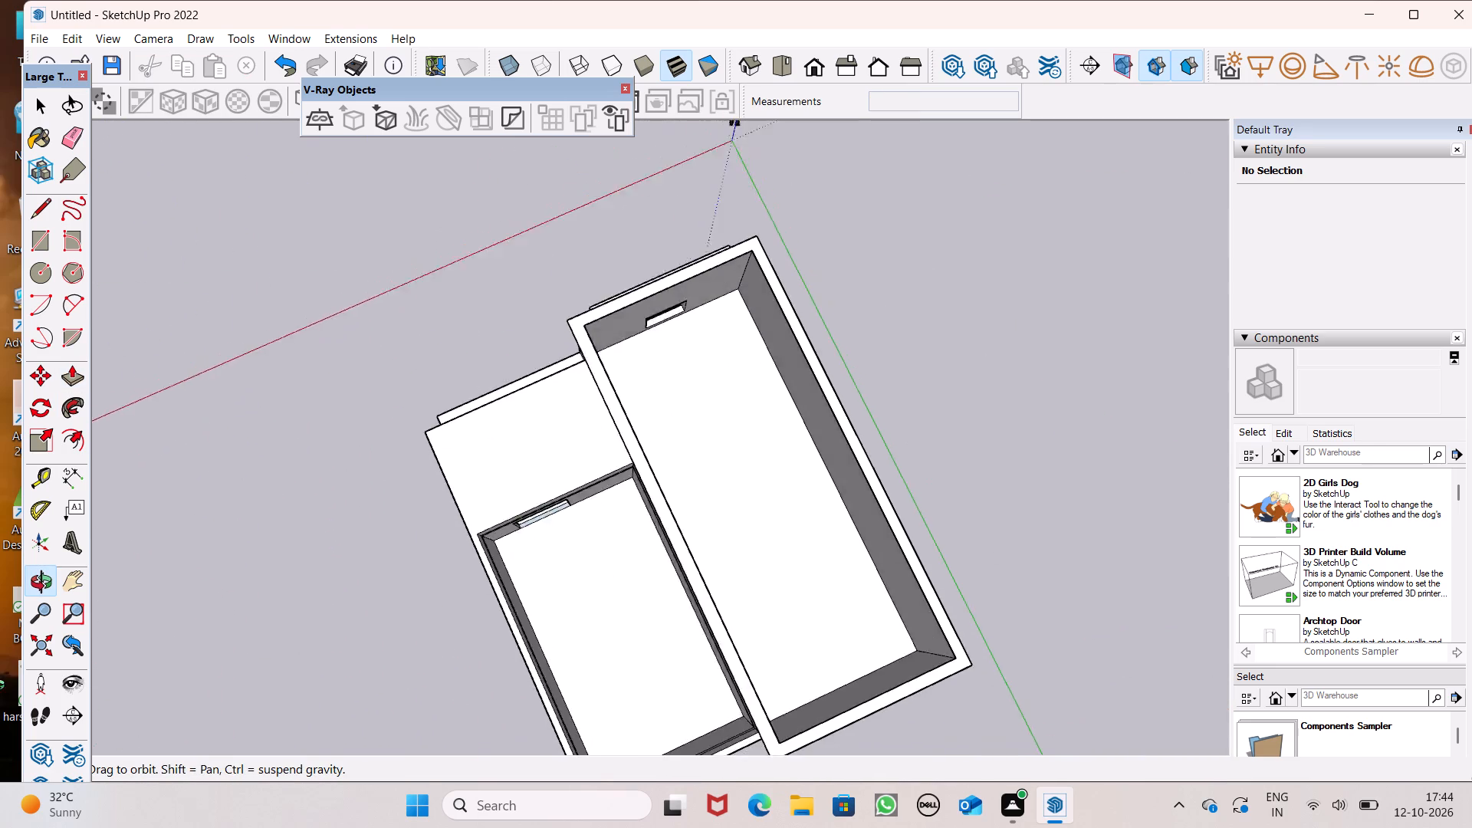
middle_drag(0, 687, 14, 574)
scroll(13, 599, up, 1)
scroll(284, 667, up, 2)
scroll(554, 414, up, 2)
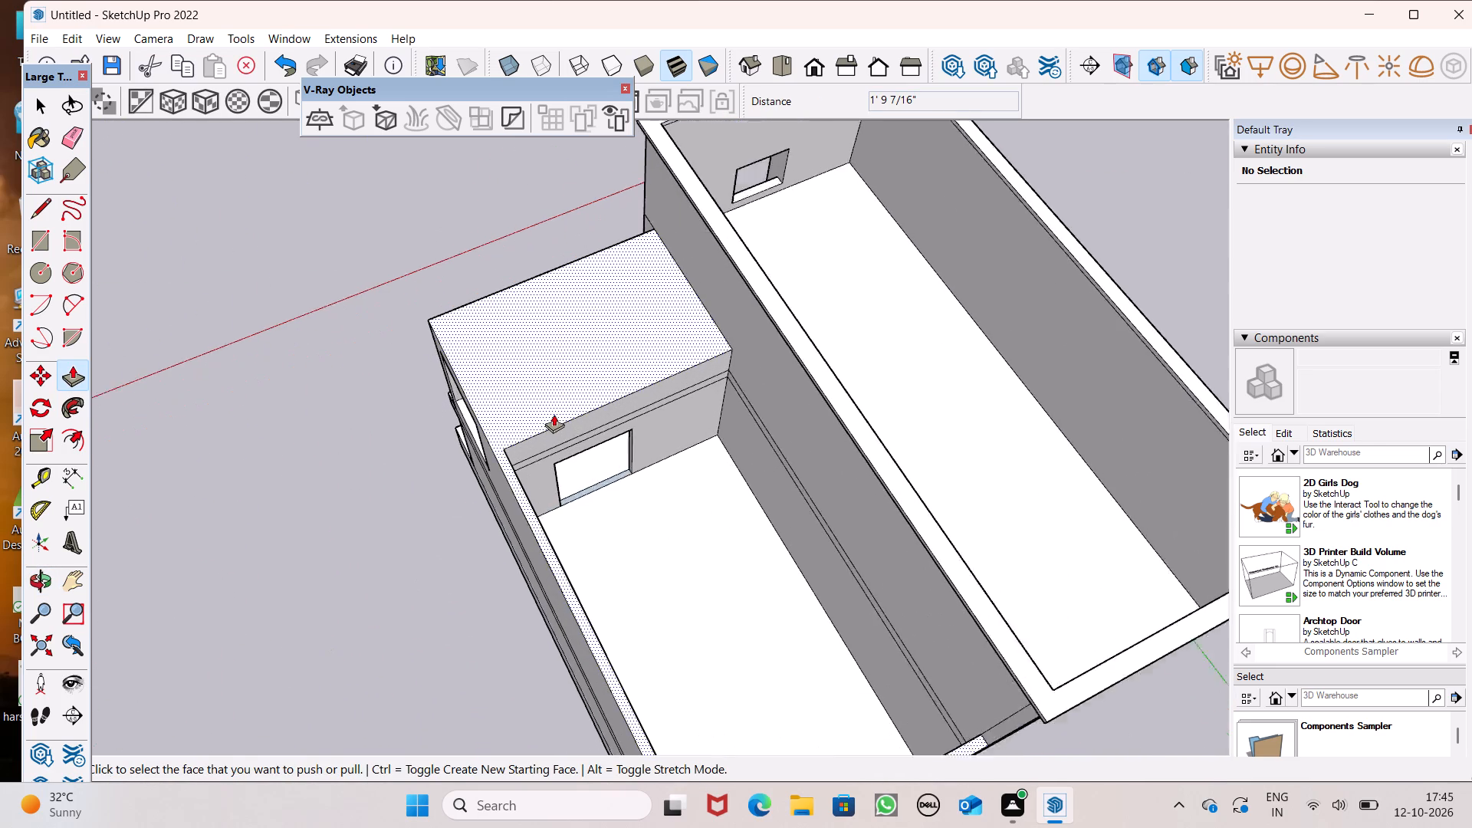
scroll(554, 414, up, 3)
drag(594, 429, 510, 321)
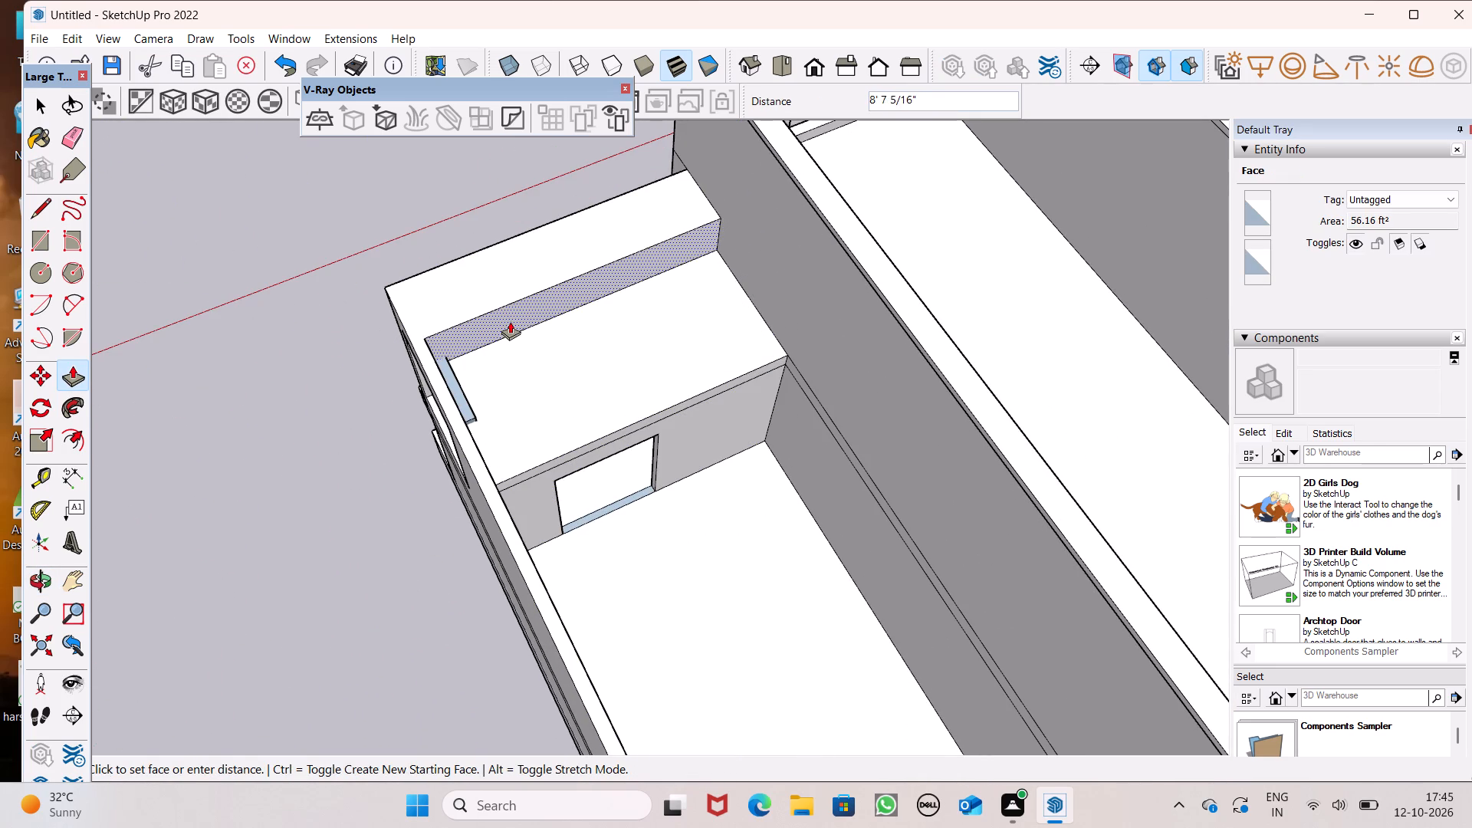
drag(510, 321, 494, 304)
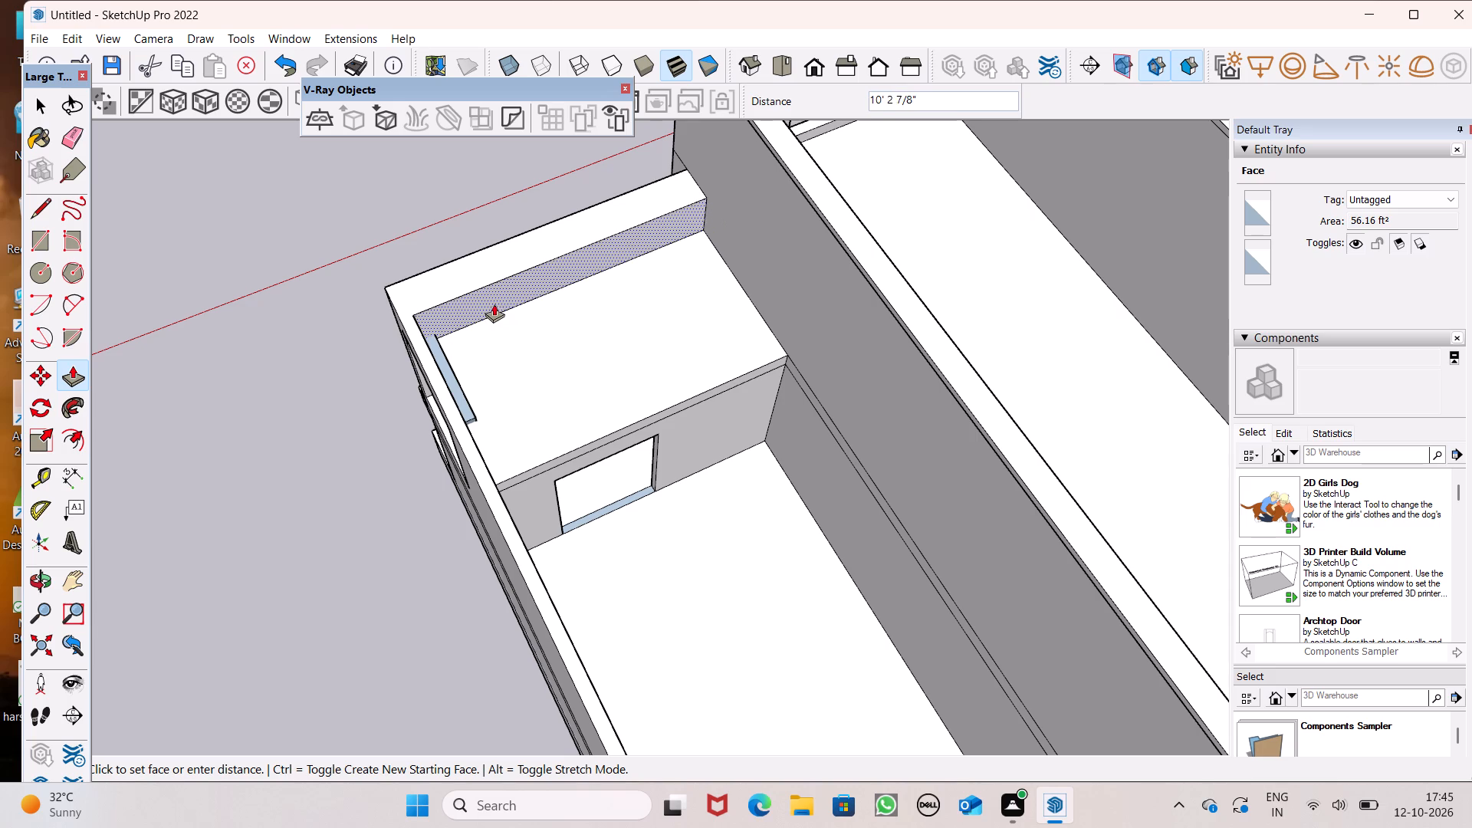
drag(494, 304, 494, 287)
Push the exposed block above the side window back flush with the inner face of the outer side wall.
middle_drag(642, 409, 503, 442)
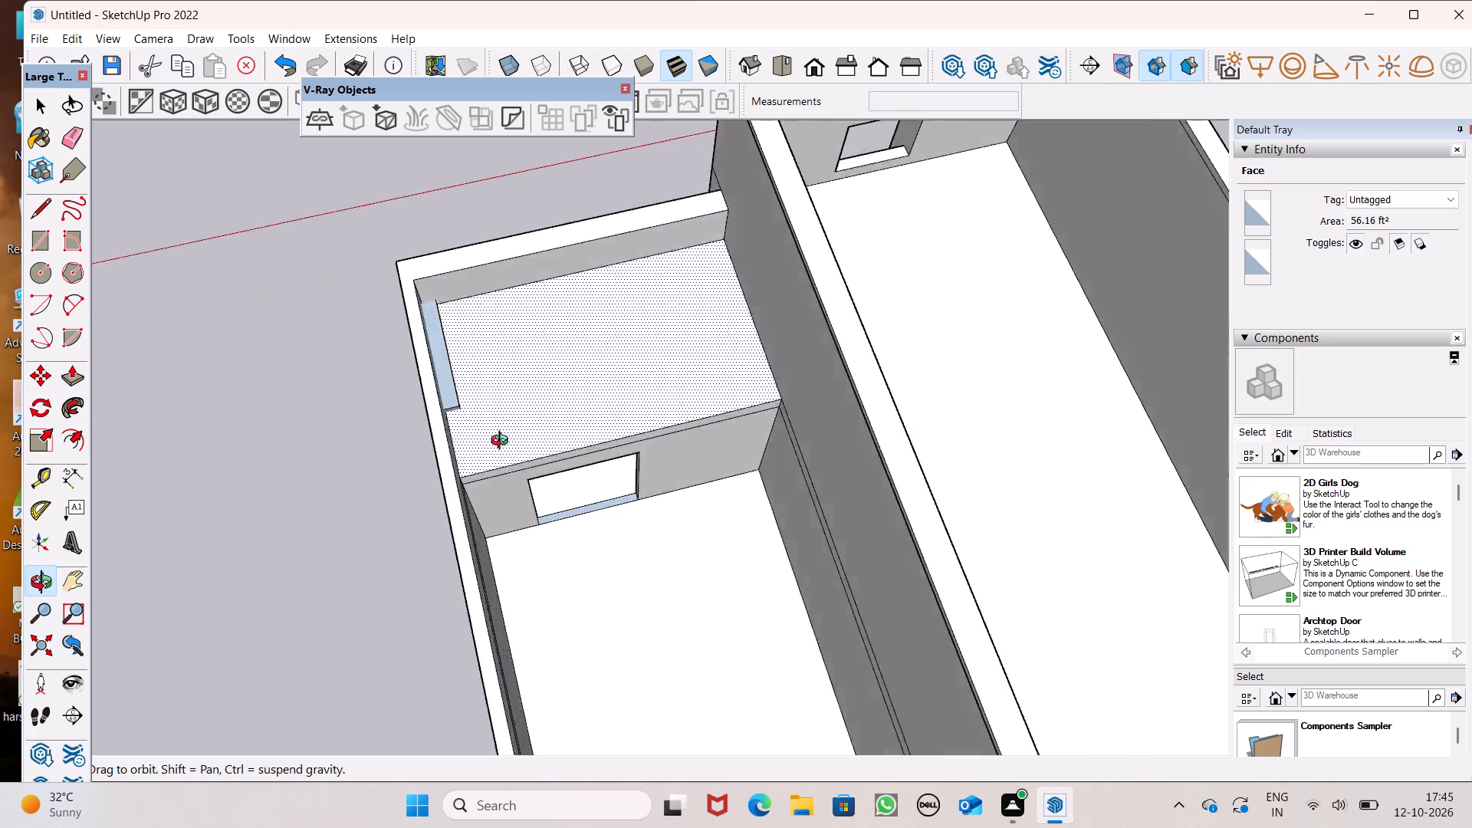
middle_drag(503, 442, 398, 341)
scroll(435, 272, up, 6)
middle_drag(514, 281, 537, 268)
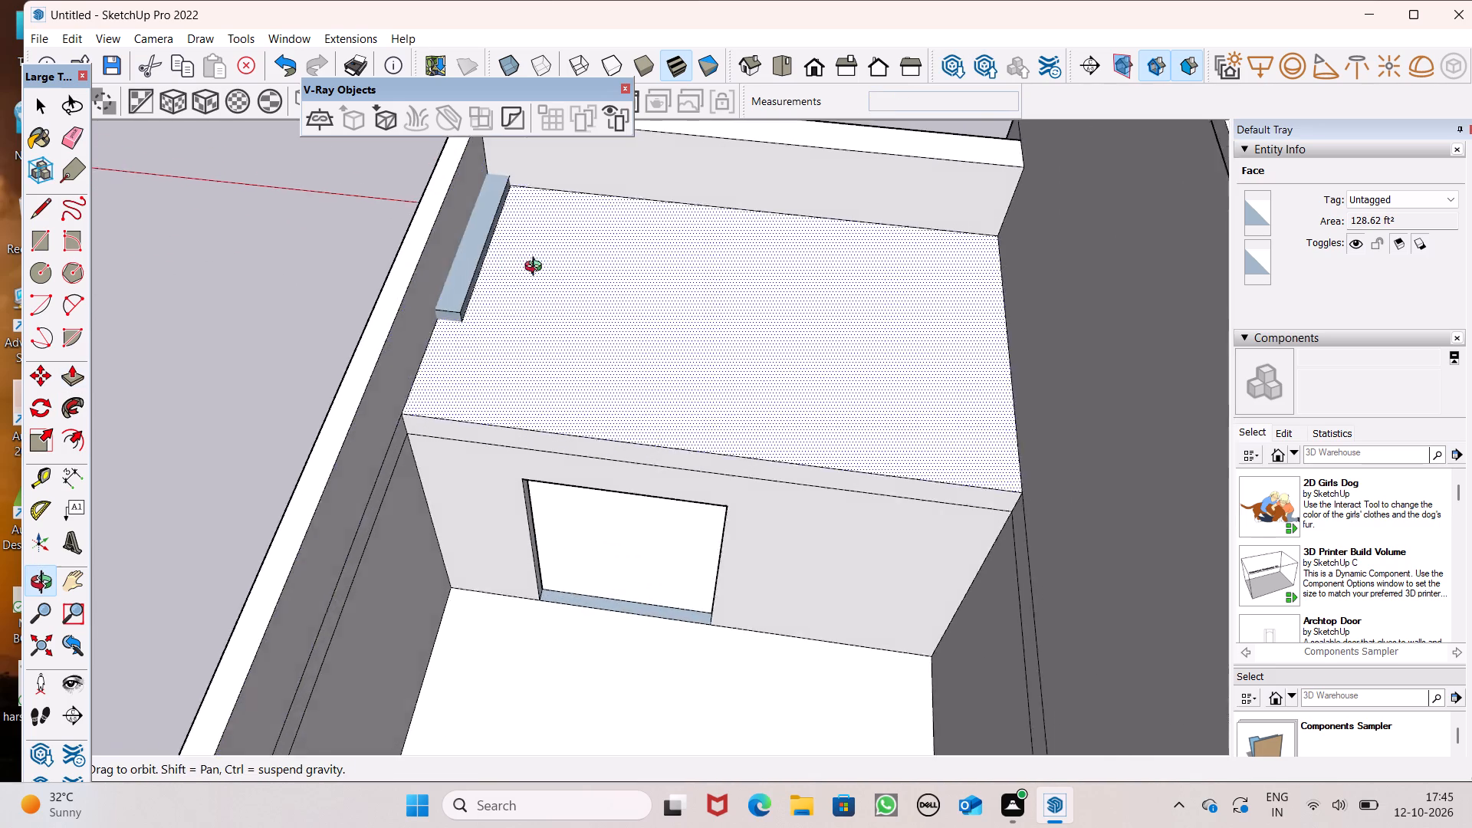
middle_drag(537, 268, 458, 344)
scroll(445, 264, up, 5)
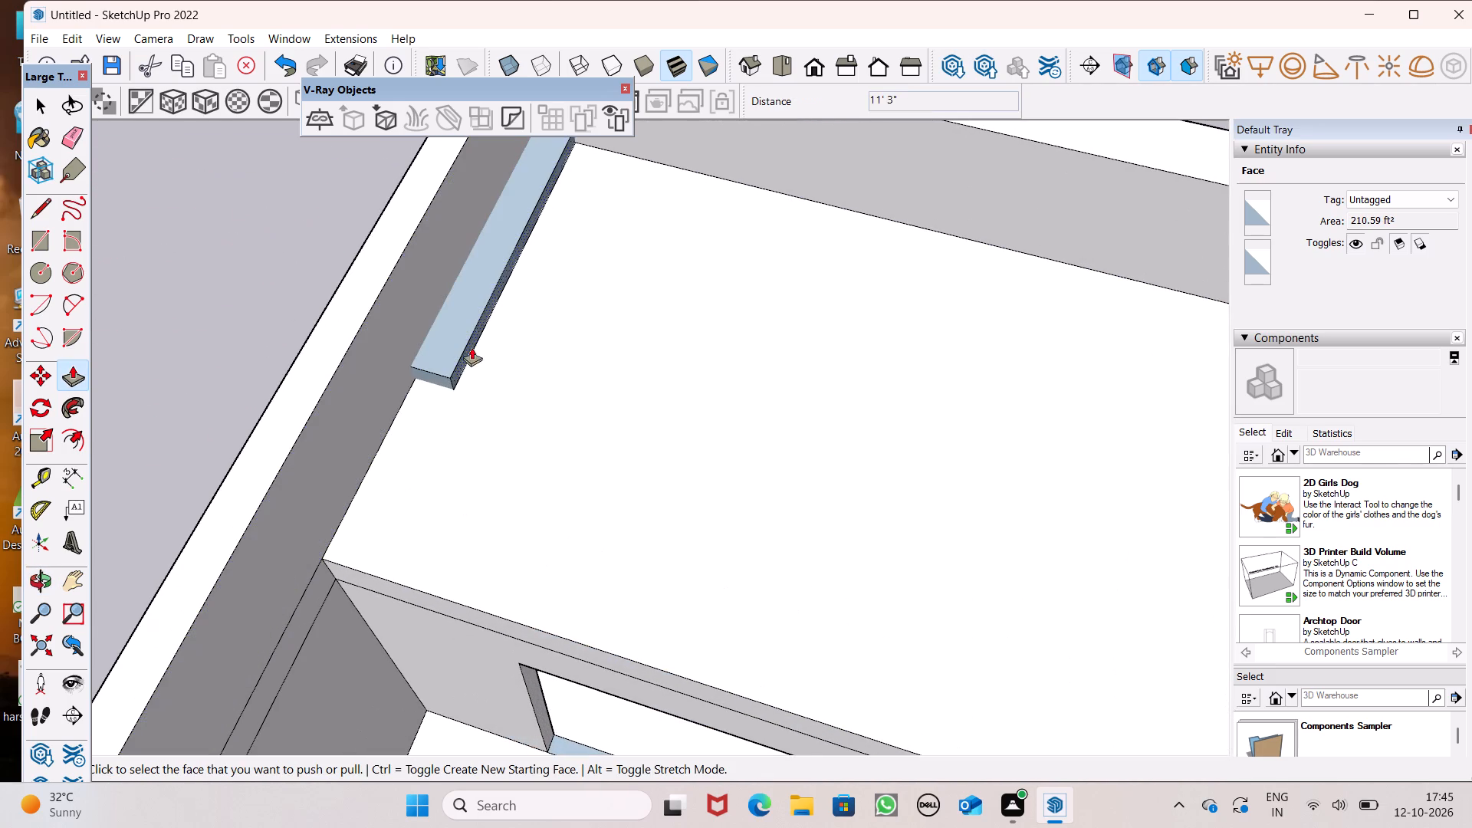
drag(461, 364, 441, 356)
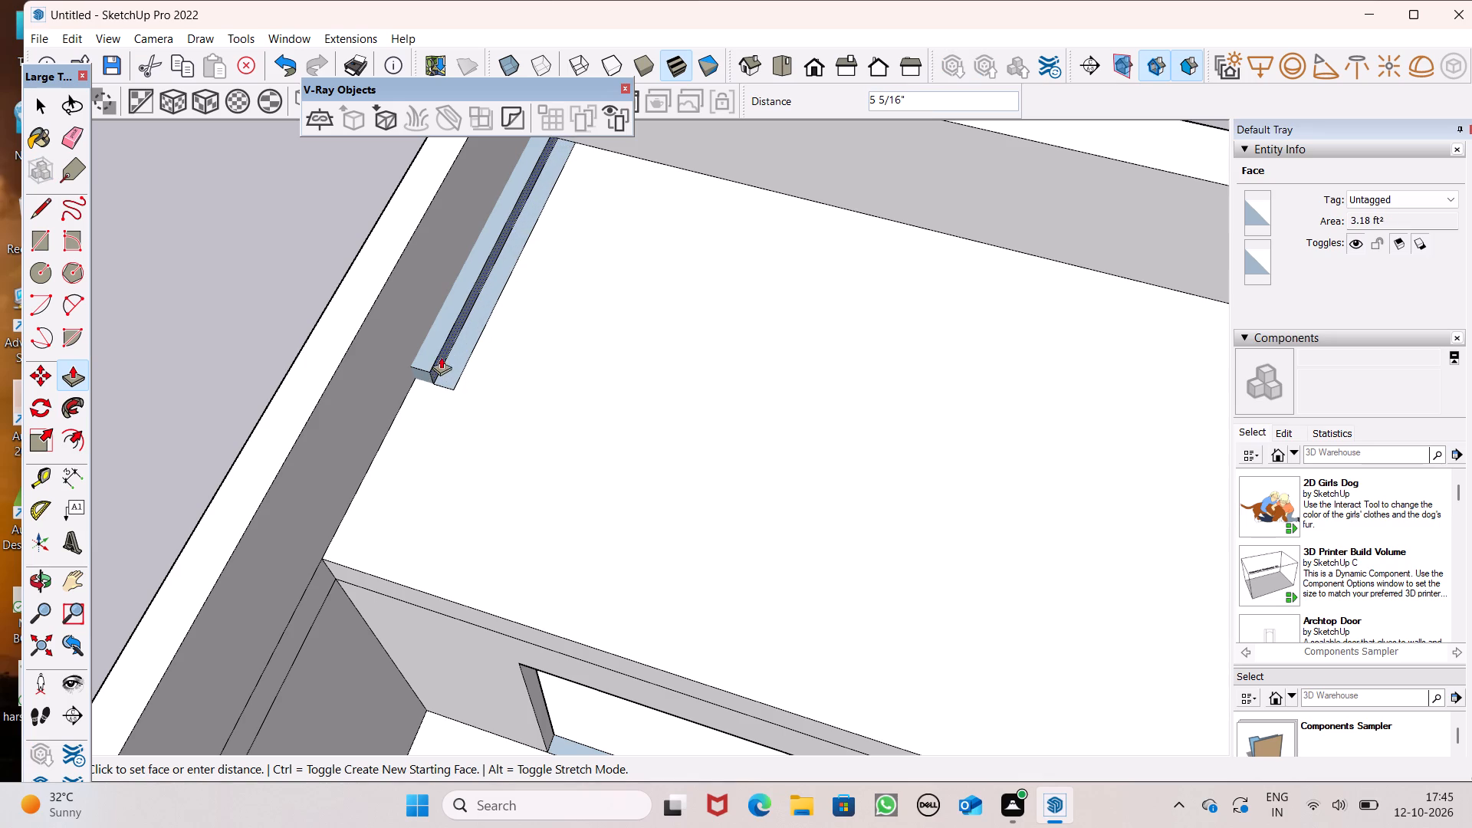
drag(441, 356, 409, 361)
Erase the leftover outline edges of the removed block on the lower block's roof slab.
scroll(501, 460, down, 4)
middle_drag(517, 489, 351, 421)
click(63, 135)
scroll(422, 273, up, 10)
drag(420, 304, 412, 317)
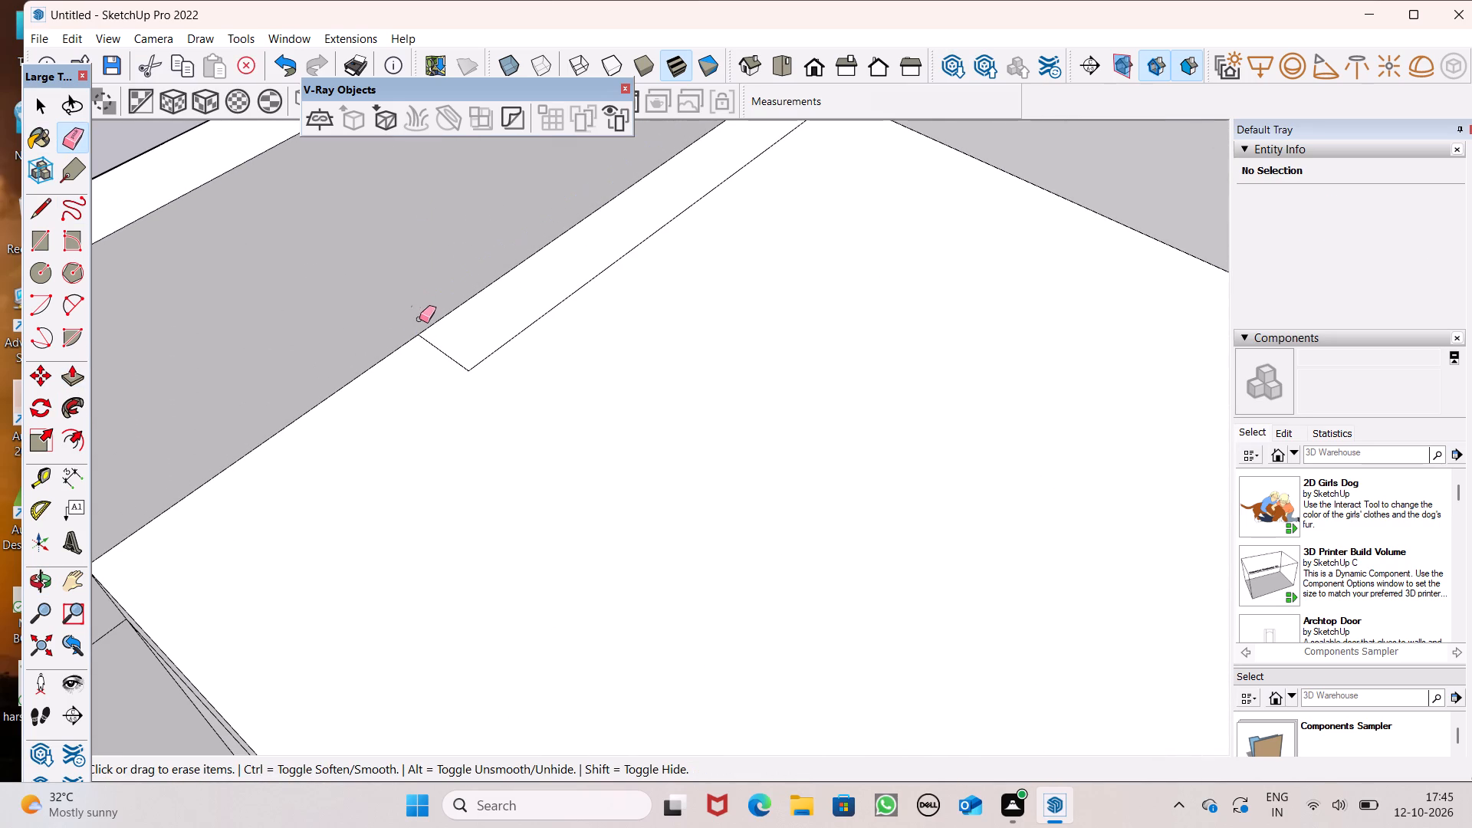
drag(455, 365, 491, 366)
Examine the upper storey's side window opening and the outer side wall from outside.
scroll(576, 478, down, 9)
middle_drag(612, 560, 1130, 497)
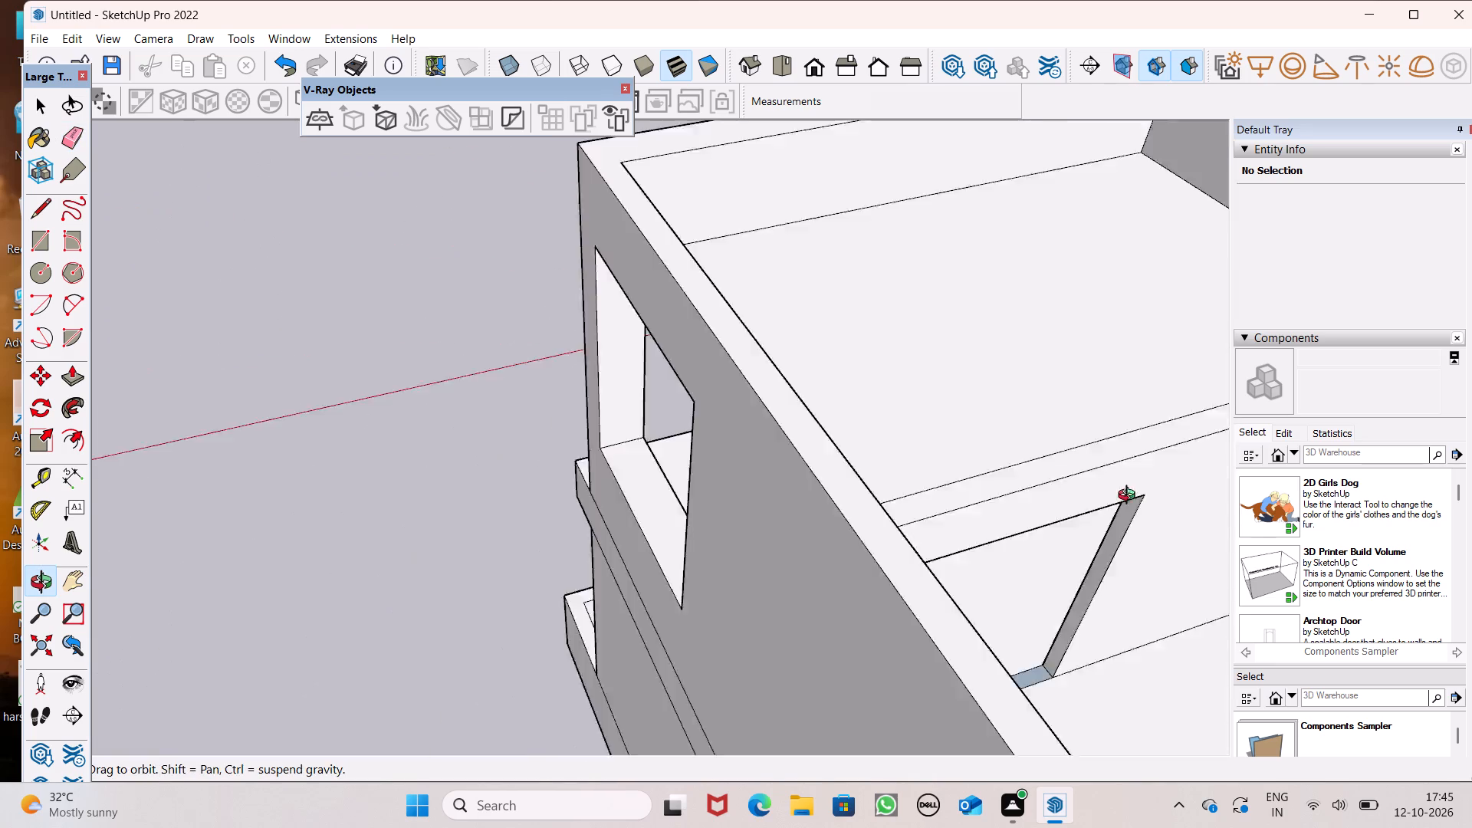
middle_drag(1130, 497, 1168, 456)
middle_drag(705, 450, 1165, 353)
scroll(664, 442, down, 5)
middle_drag(545, 500, 686, 544)
key(space)
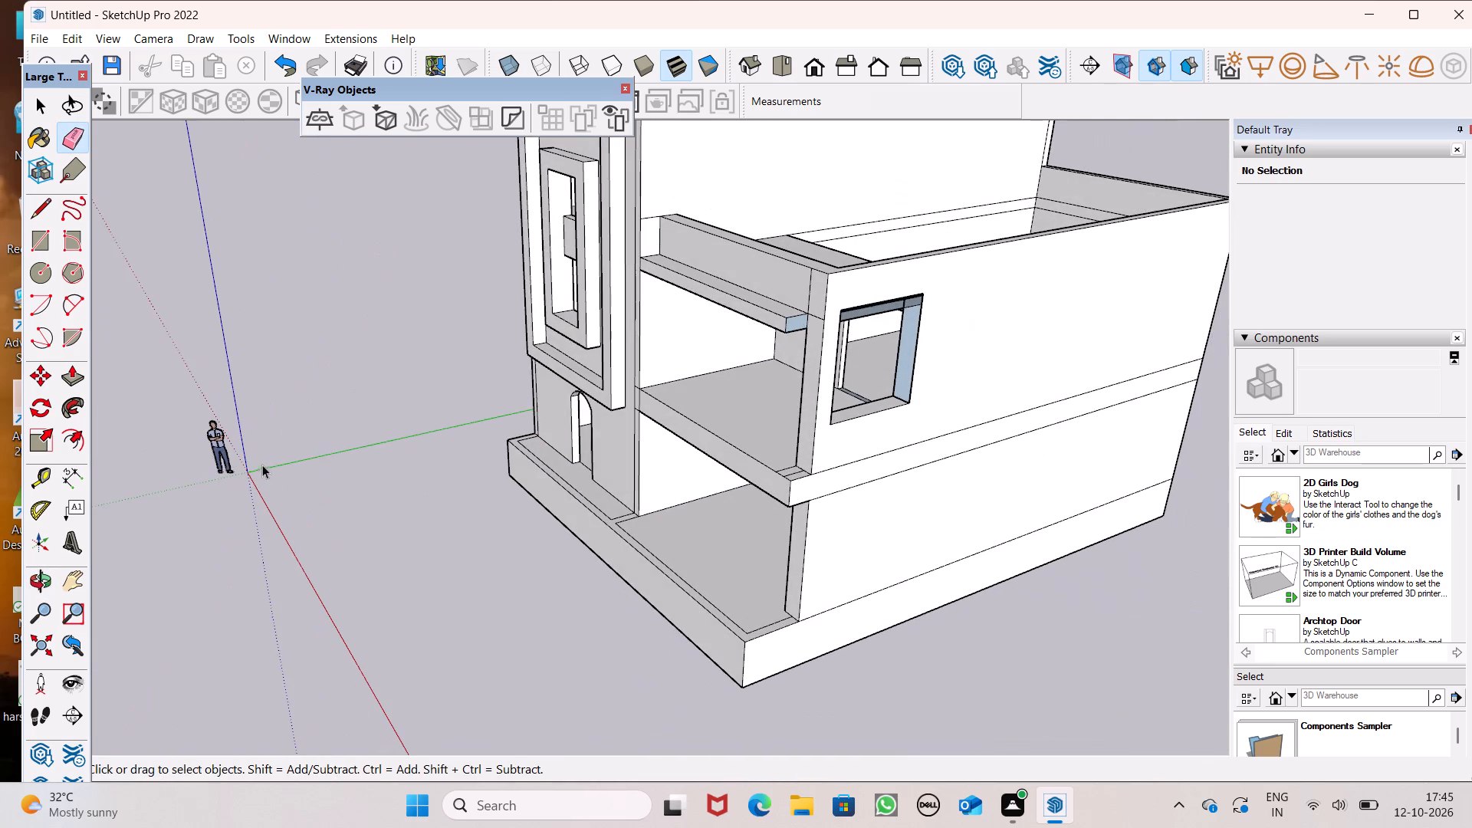
scroll(229, 452, down, 3)
middle_drag(675, 517, 544, 309)
scroll(674, 283, up, 3)
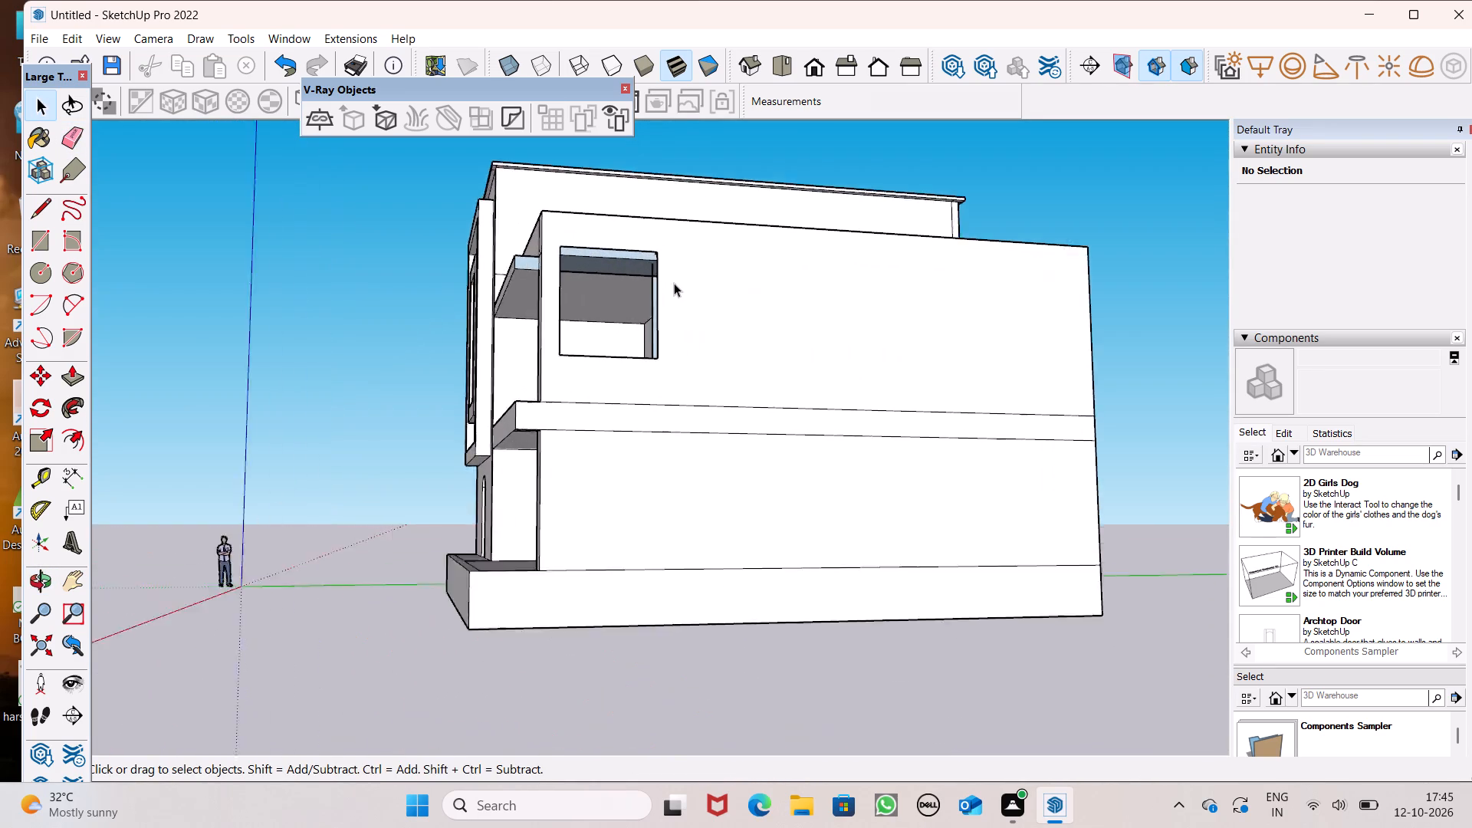
scroll(674, 283, up, 4)
middle_drag(691, 302, 747, 336)
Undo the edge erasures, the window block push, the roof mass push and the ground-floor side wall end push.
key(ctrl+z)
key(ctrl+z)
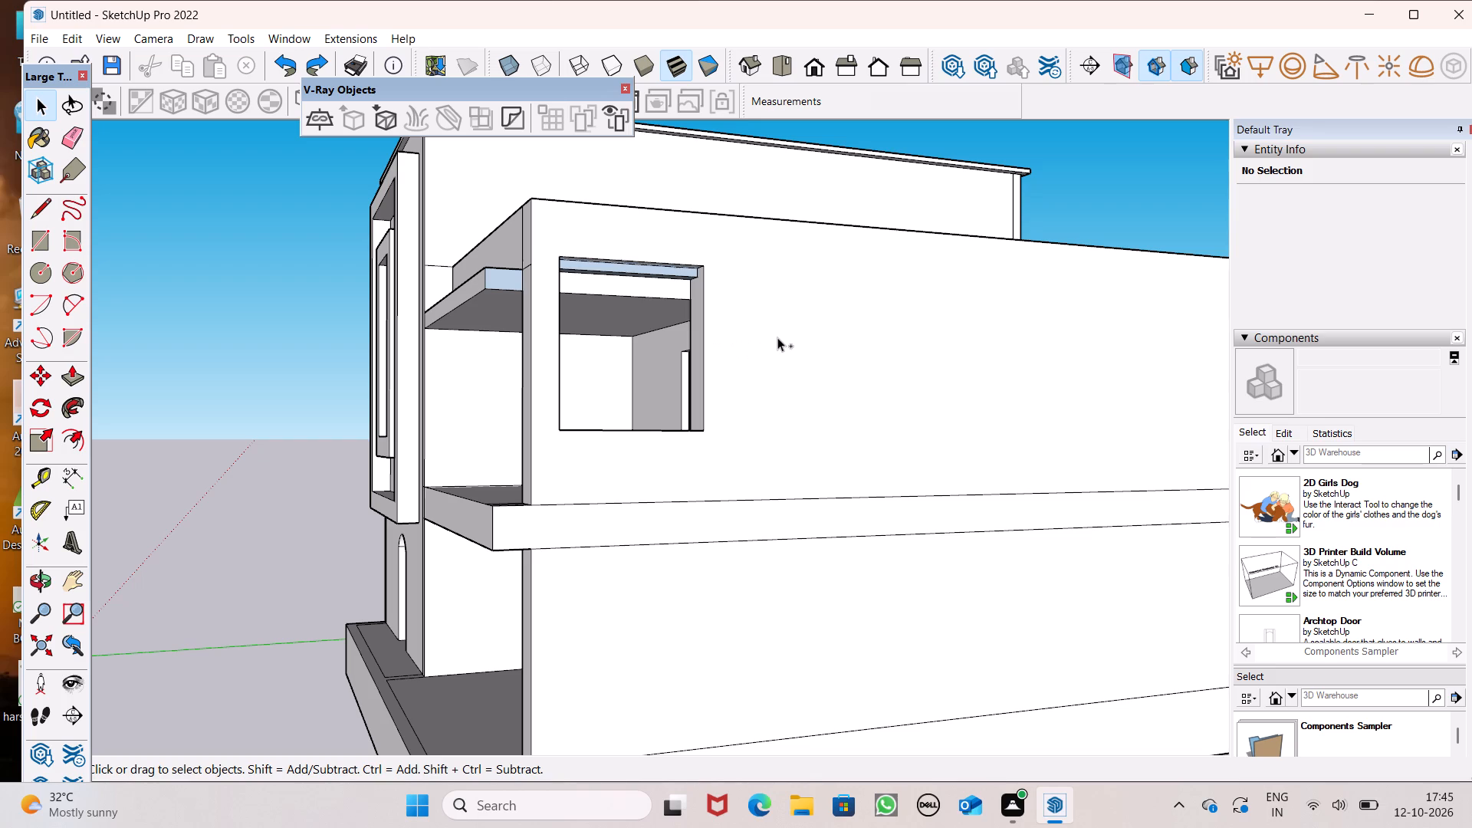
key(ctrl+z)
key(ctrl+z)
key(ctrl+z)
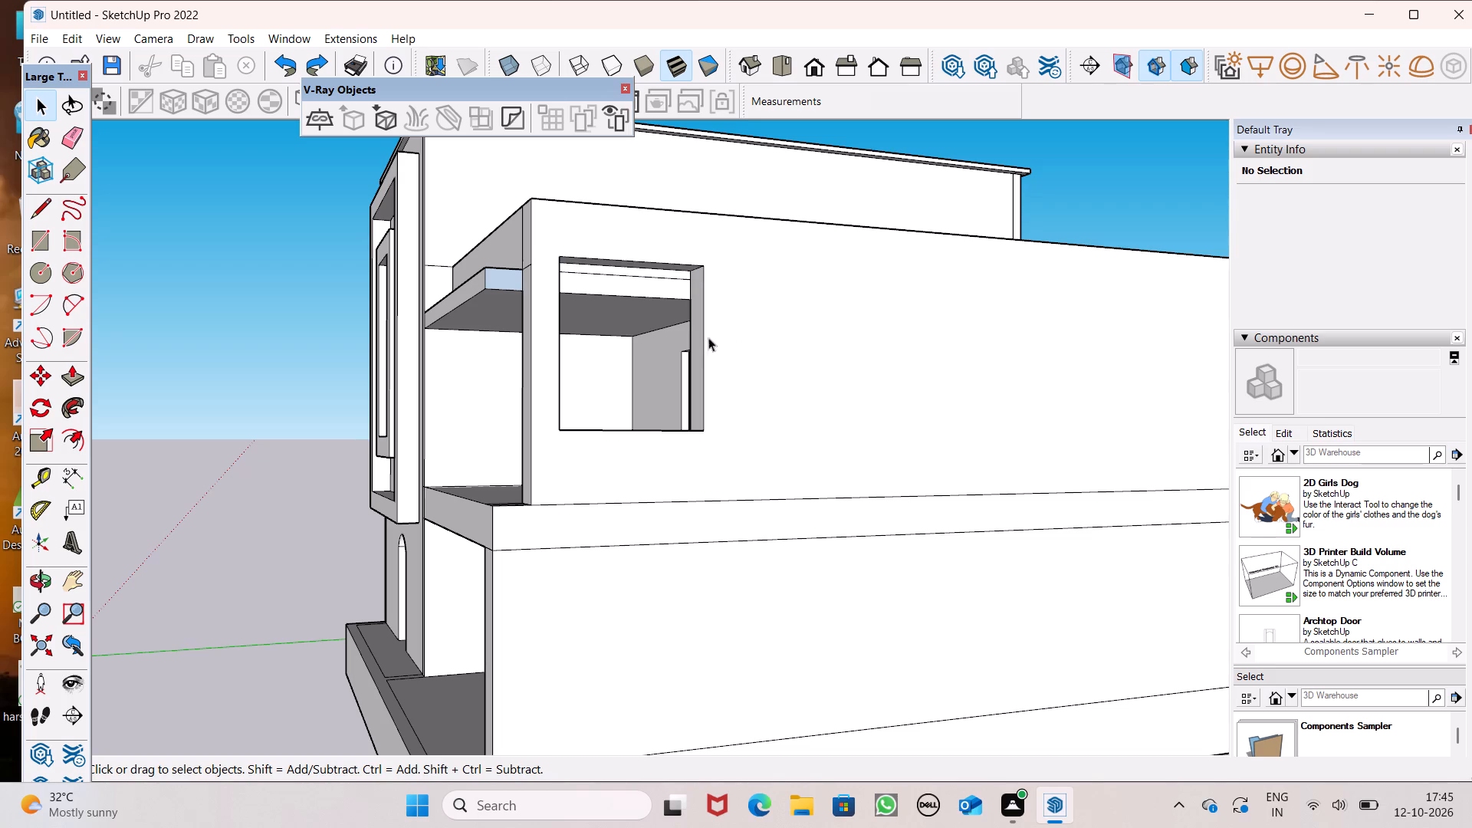
Push the rear face of the lower block's raised roof mass forward 9' 9 13/16" and another 1' 9 3/4", leaving a front parapet.
scroll(701, 333, down, 5)
middle_drag(726, 366, 957, 523)
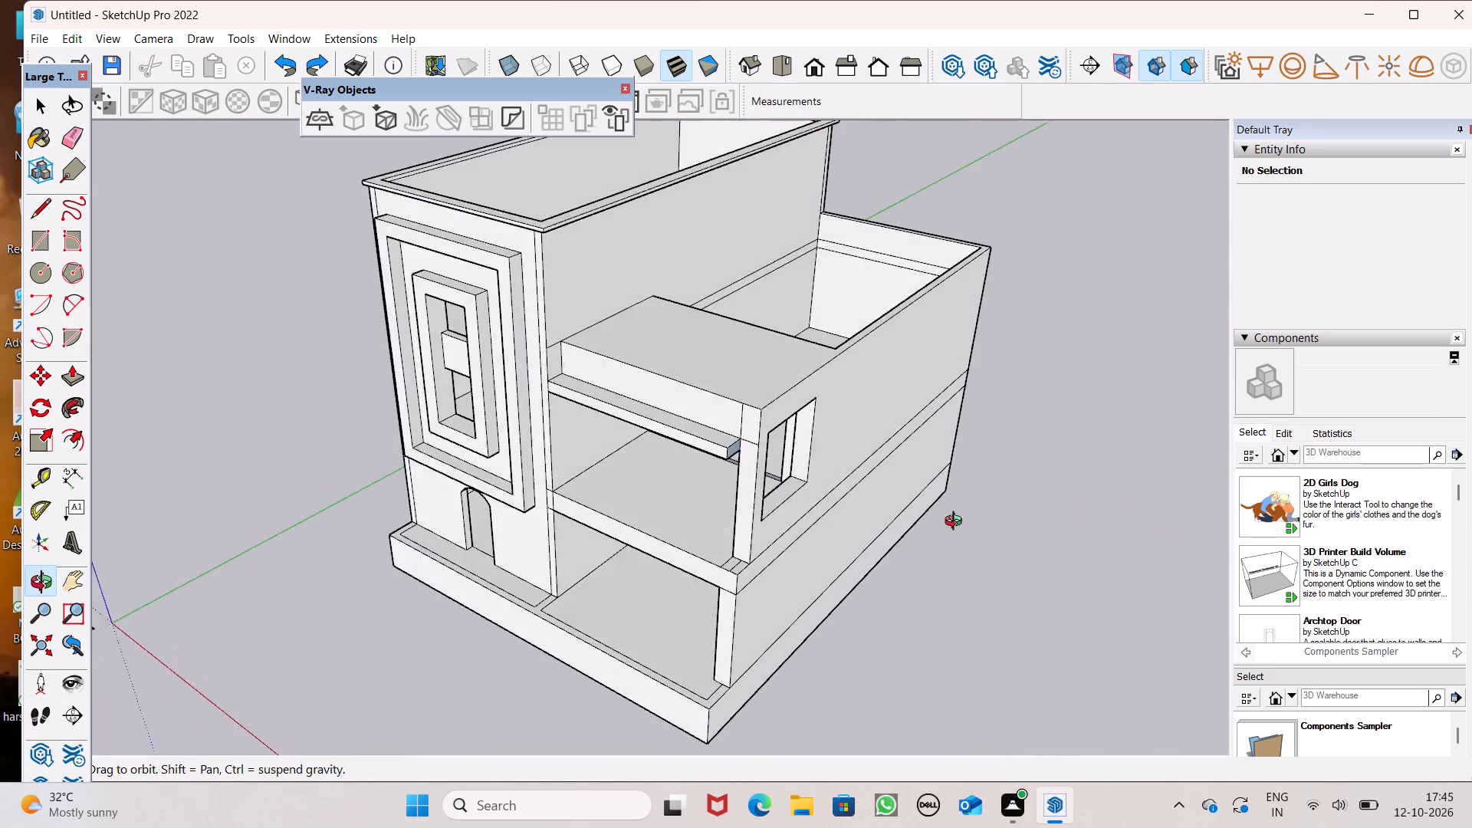
middle_drag(957, 523, 1031, 517)
scroll(778, 353, up, 6)
middle_drag(818, 370, 877, 391)
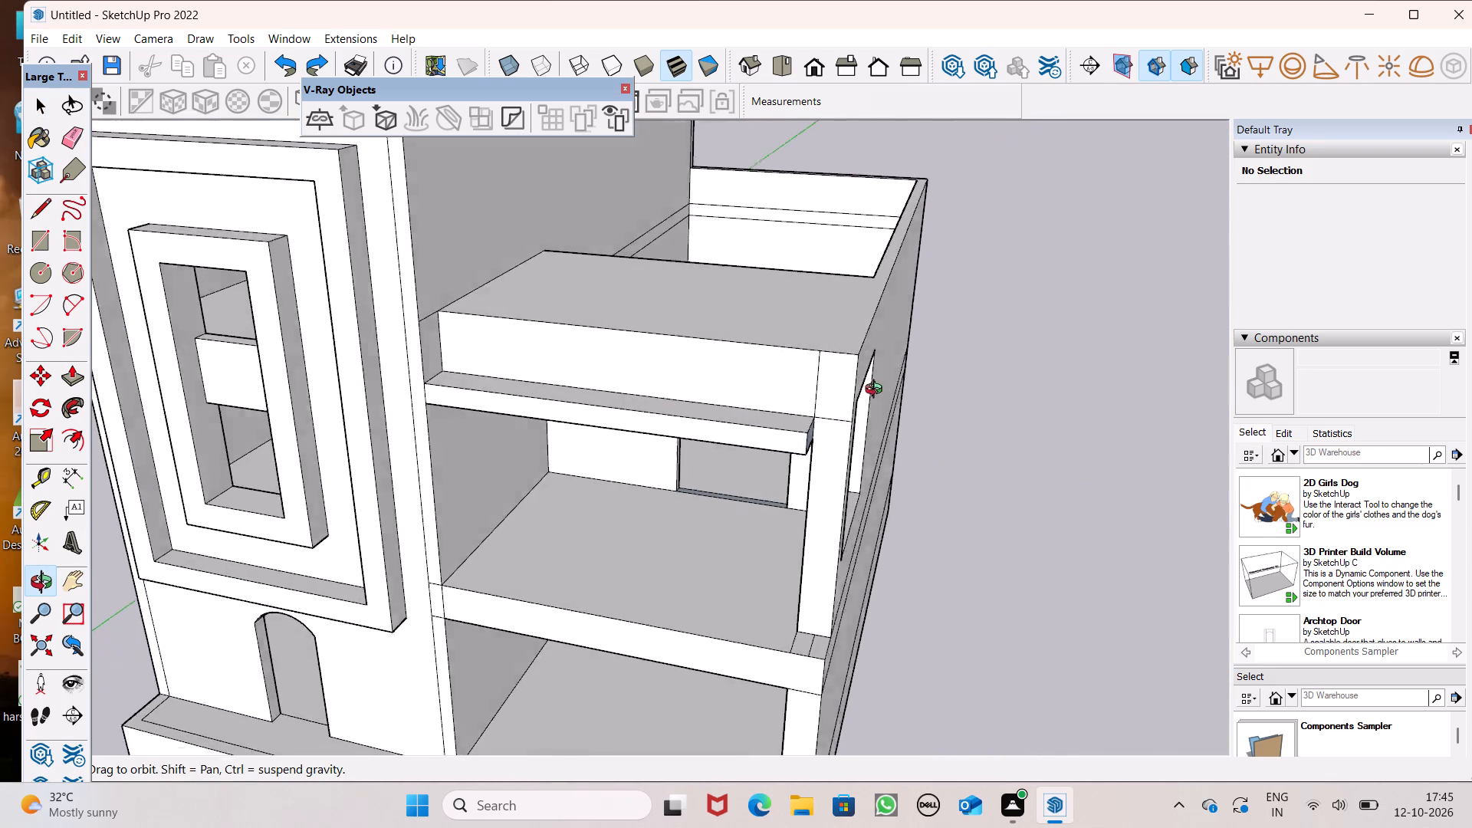
middle_drag(877, 391, 0, 535)
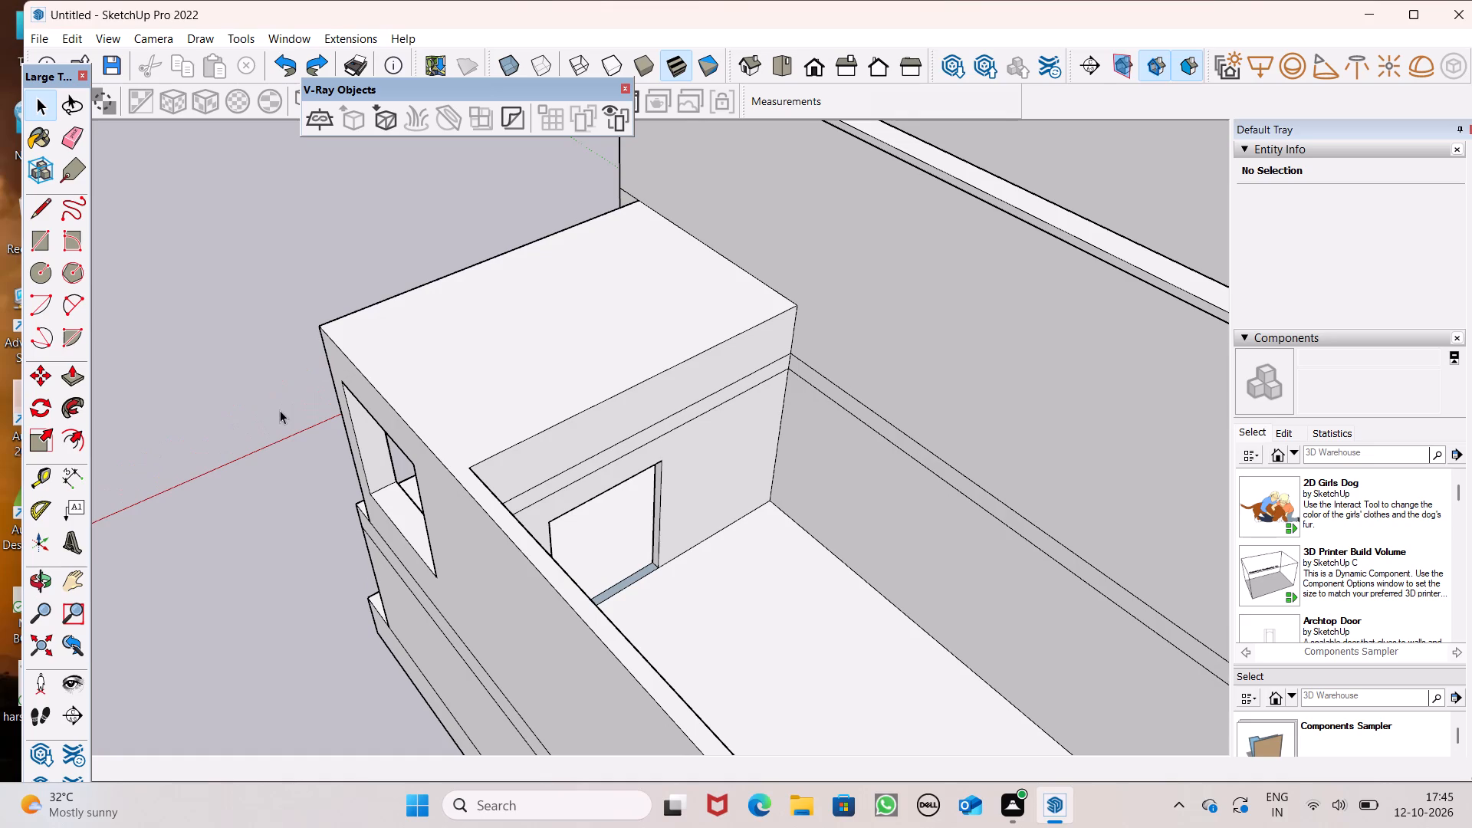
click(72, 373)
drag(586, 429, 490, 303)
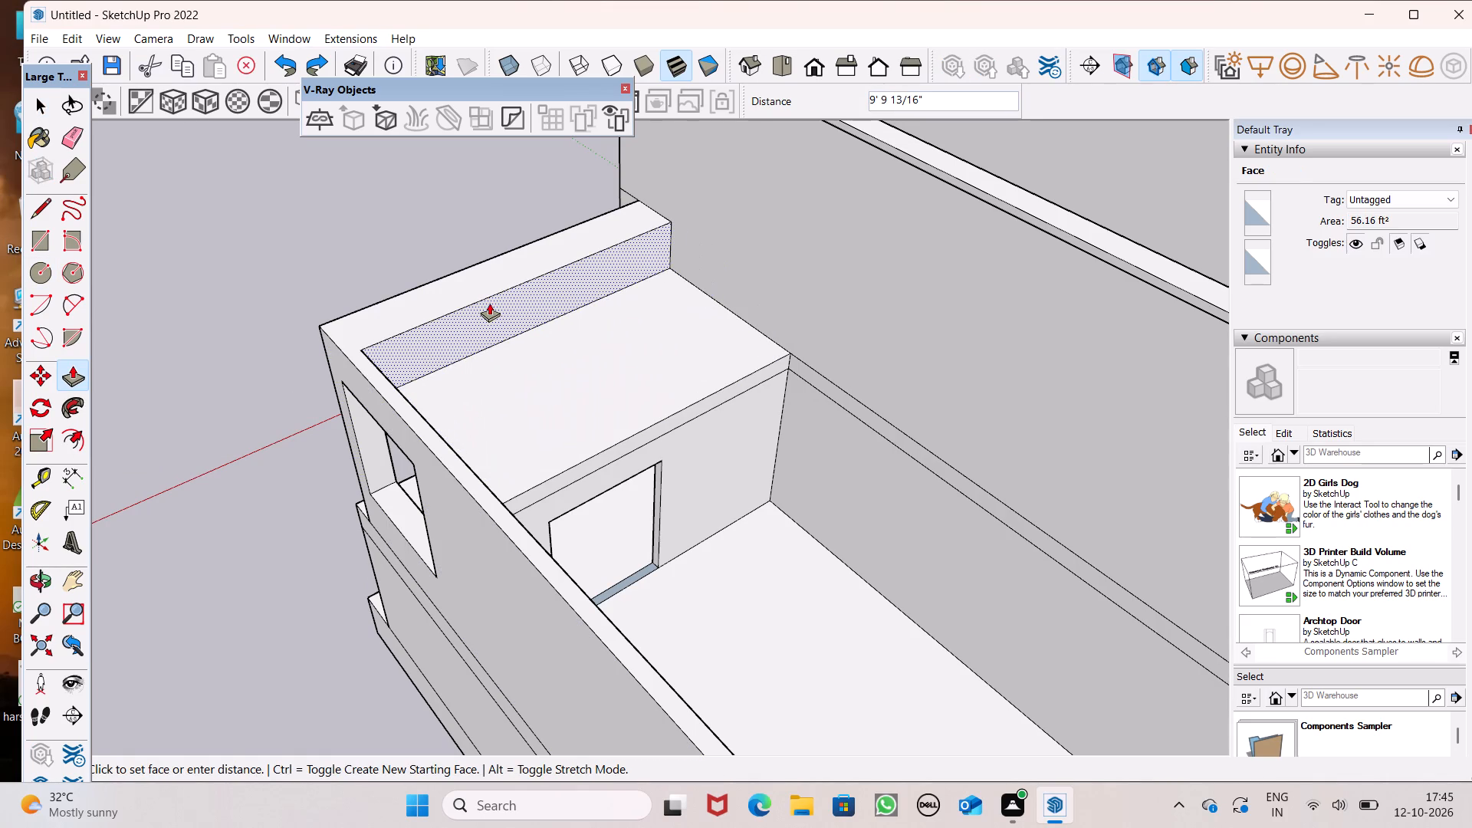
scroll(402, 314, up, 6)
drag(394, 370, 372, 336)
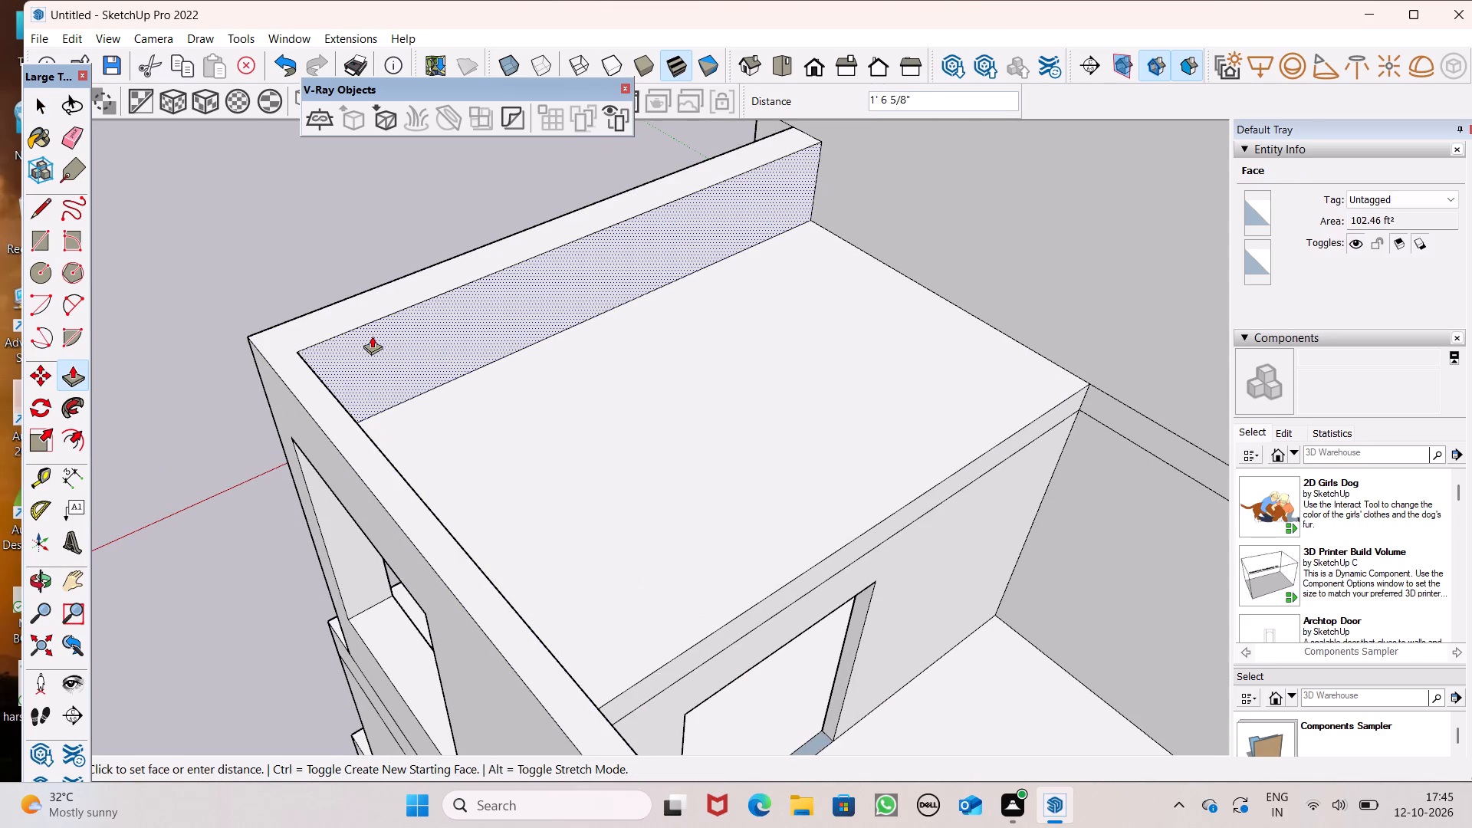
drag(372, 336, 368, 330)
scroll(373, 352, down, 8)
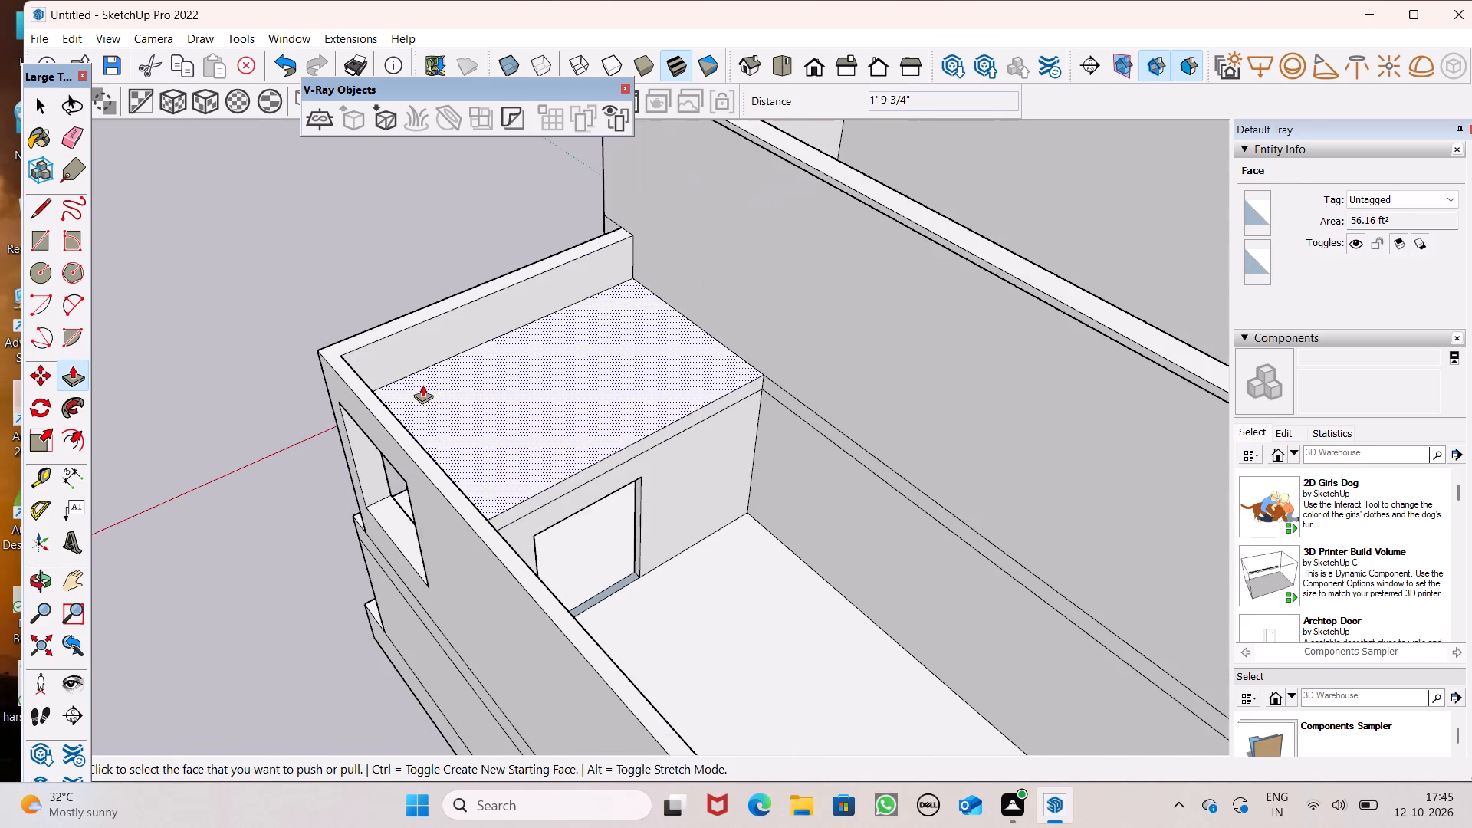
Pull the top inner face of the upper storey's side window opening down about 5 1/4" to the roof slab's level.
scroll(423, 388, down, 1)
middle_drag(427, 455, 945, 314)
middle_drag(884, 443, 748, 255)
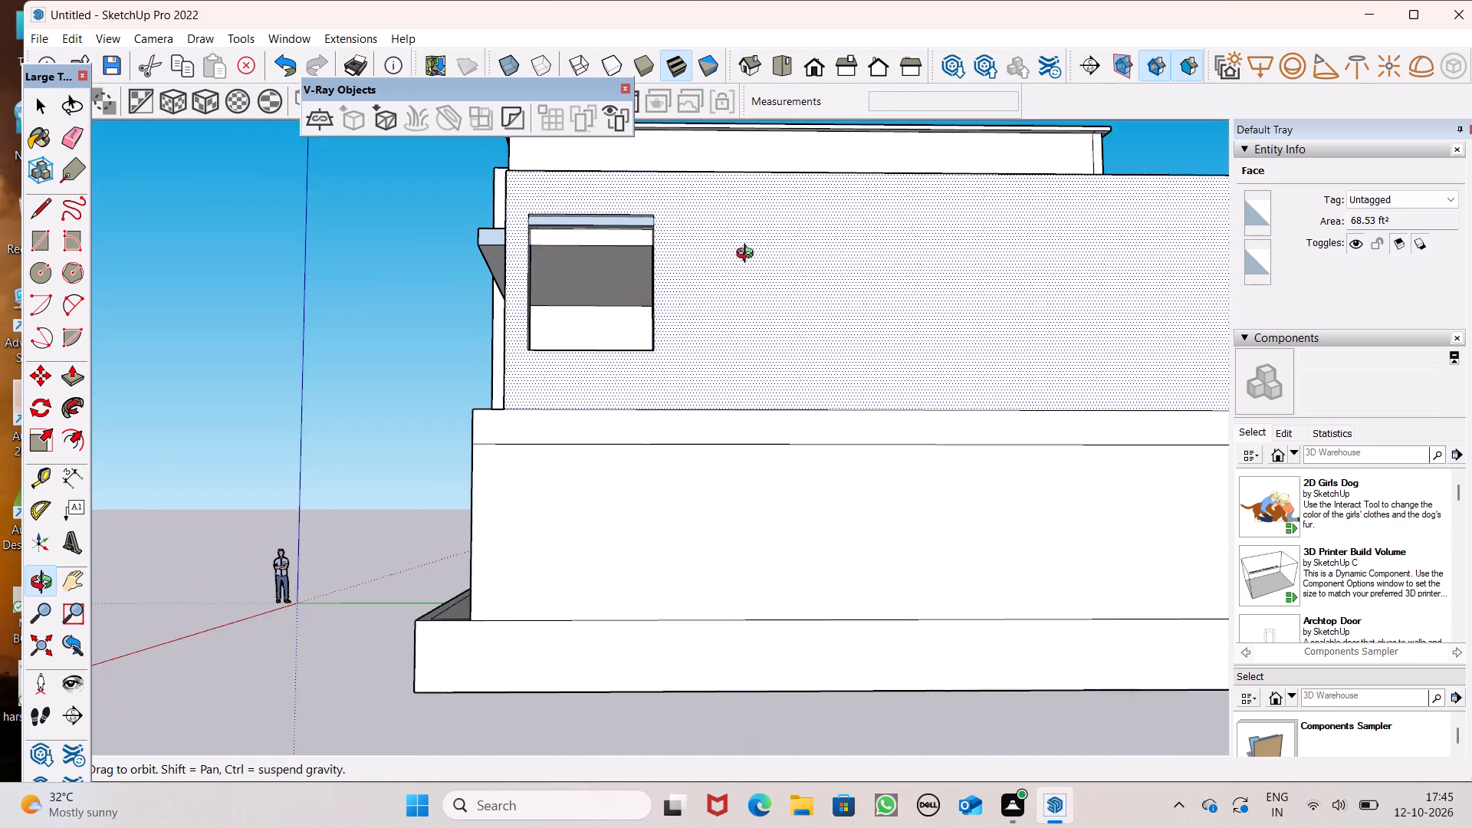
middle_drag(748, 255, 835, 307)
scroll(748, 238, up, 1)
scroll(794, 334, down, 5)
middle_drag(651, 207, 651, 138)
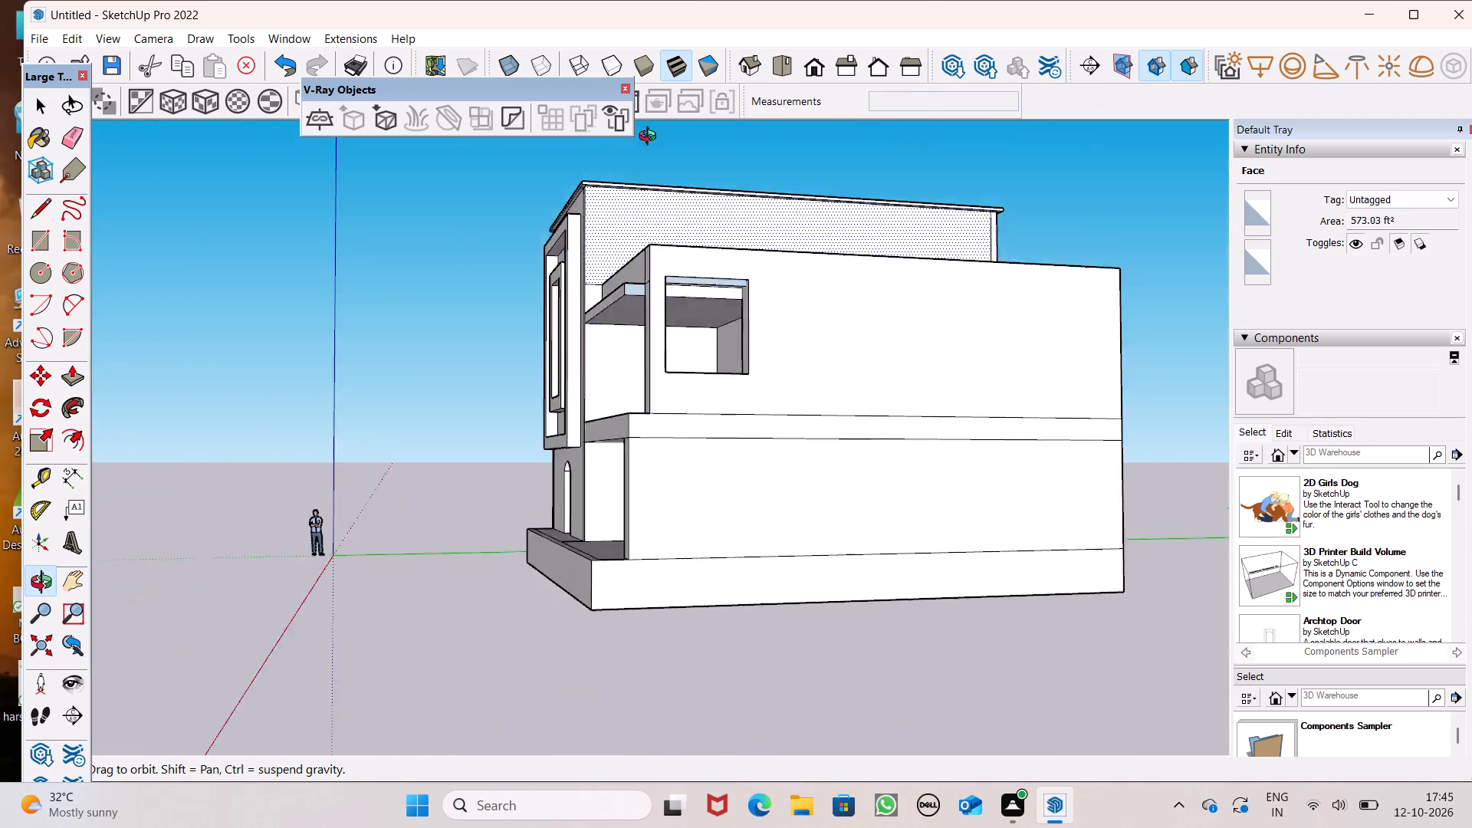
middle_drag(651, 138, 636, 18)
scroll(720, 198, up, 9)
scroll(586, 215, up, 8)
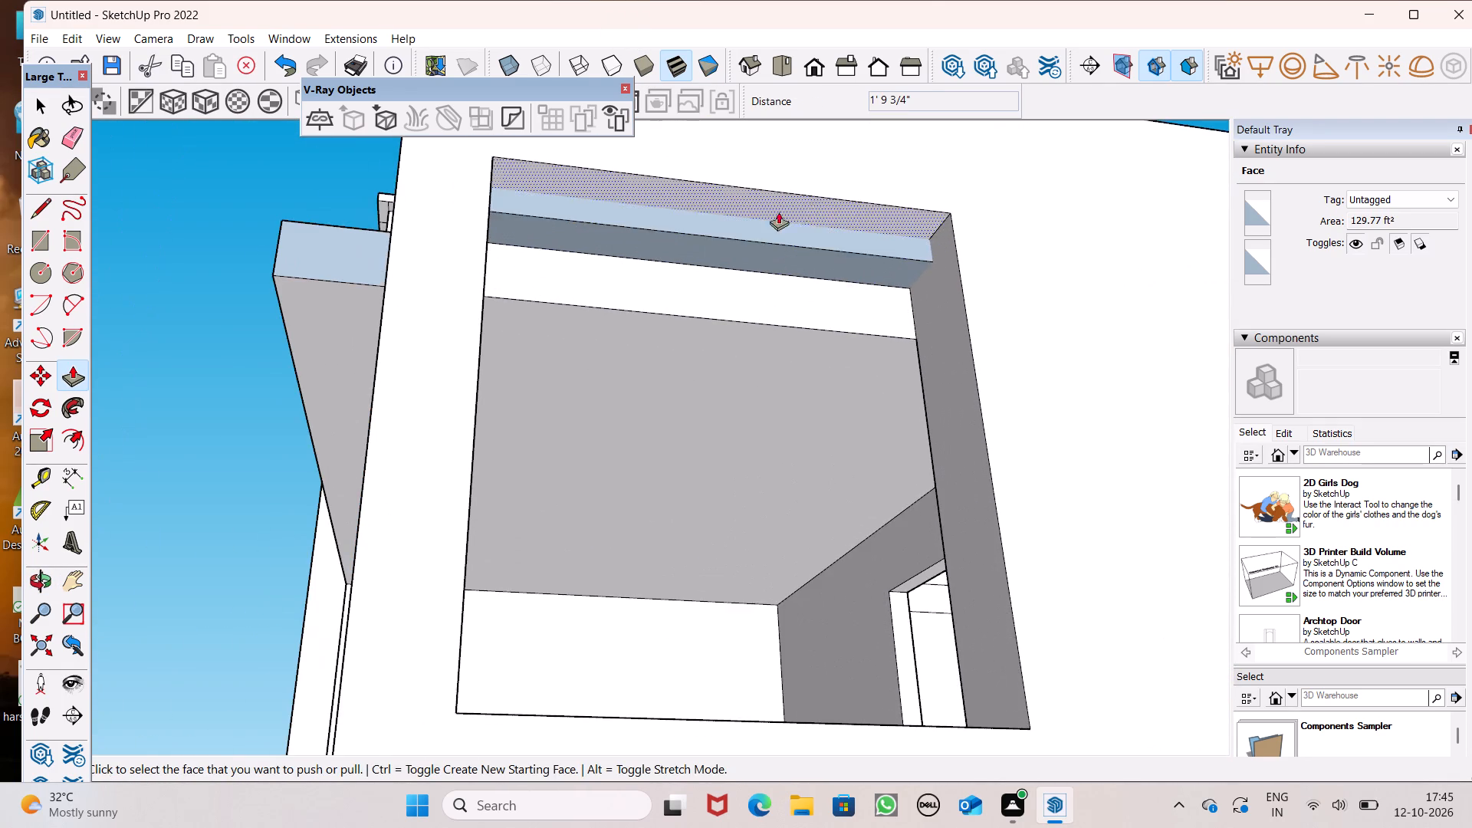
scroll(859, 233, down, 4)
scroll(876, 260, up, 1)
middle_drag(876, 260, 1028, 639)
scroll(1046, 673, down, 2)
scroll(1074, 692, up, 1)
middle_drag(1074, 692, 902, 417)
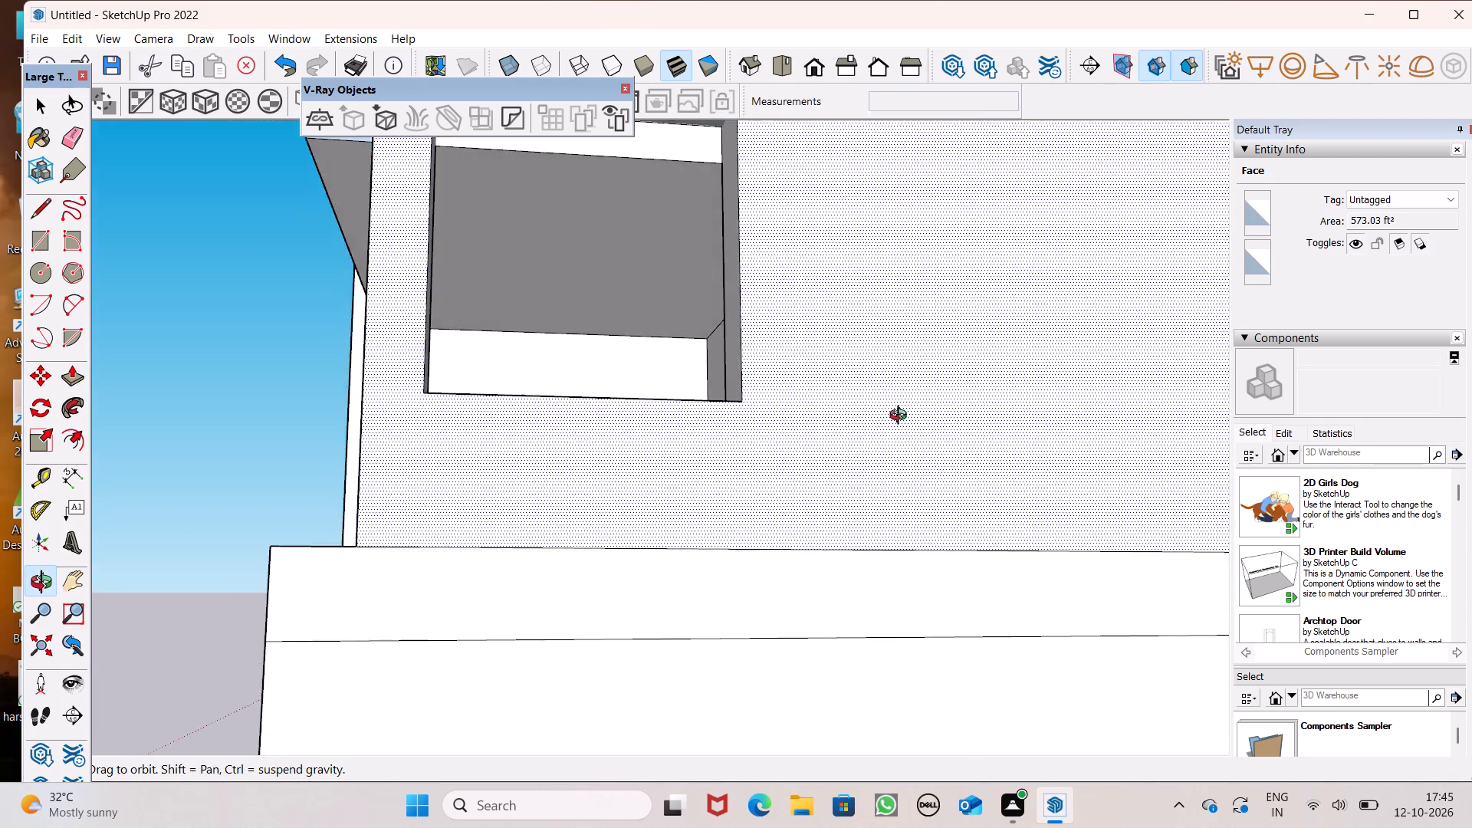
middle_drag(902, 417, 1017, 544)
scroll(716, 340, up, 4)
drag(717, 350, 709, 340)
scroll(844, 374, up, 1)
middle_drag(844, 374, 774, 290)
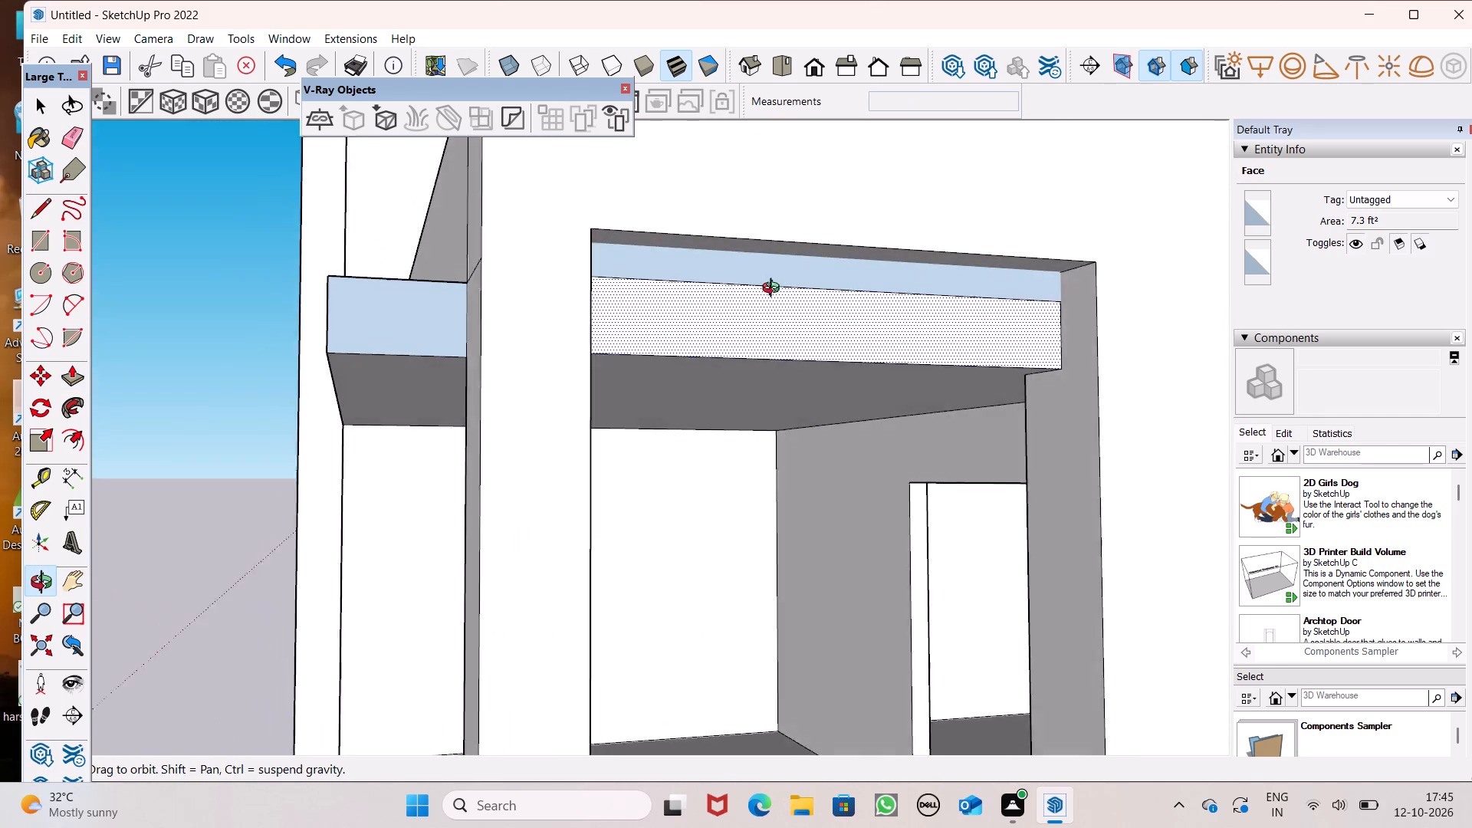
middle_drag(774, 290, 765, 273)
drag(747, 235, 747, 307)
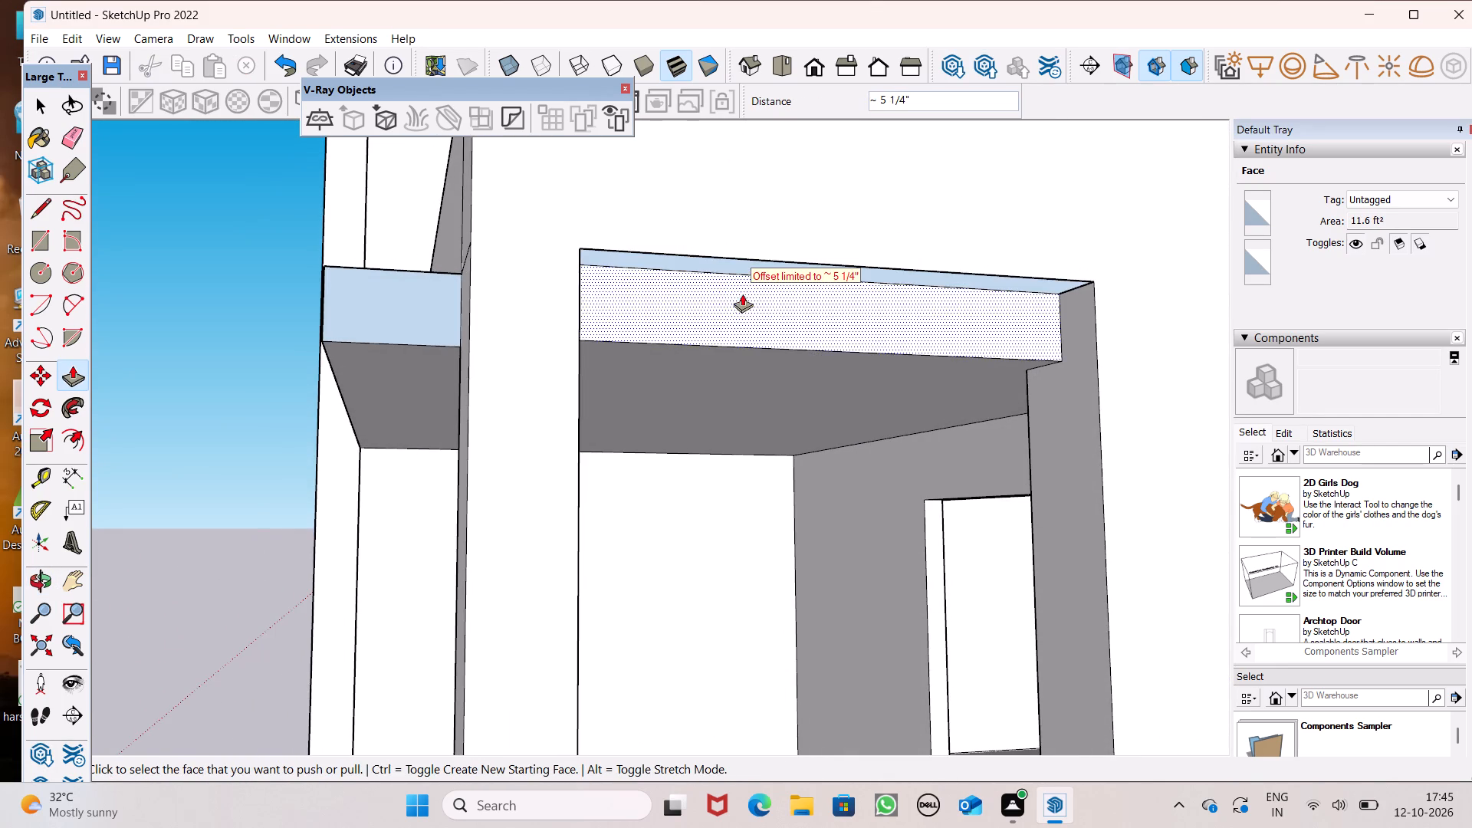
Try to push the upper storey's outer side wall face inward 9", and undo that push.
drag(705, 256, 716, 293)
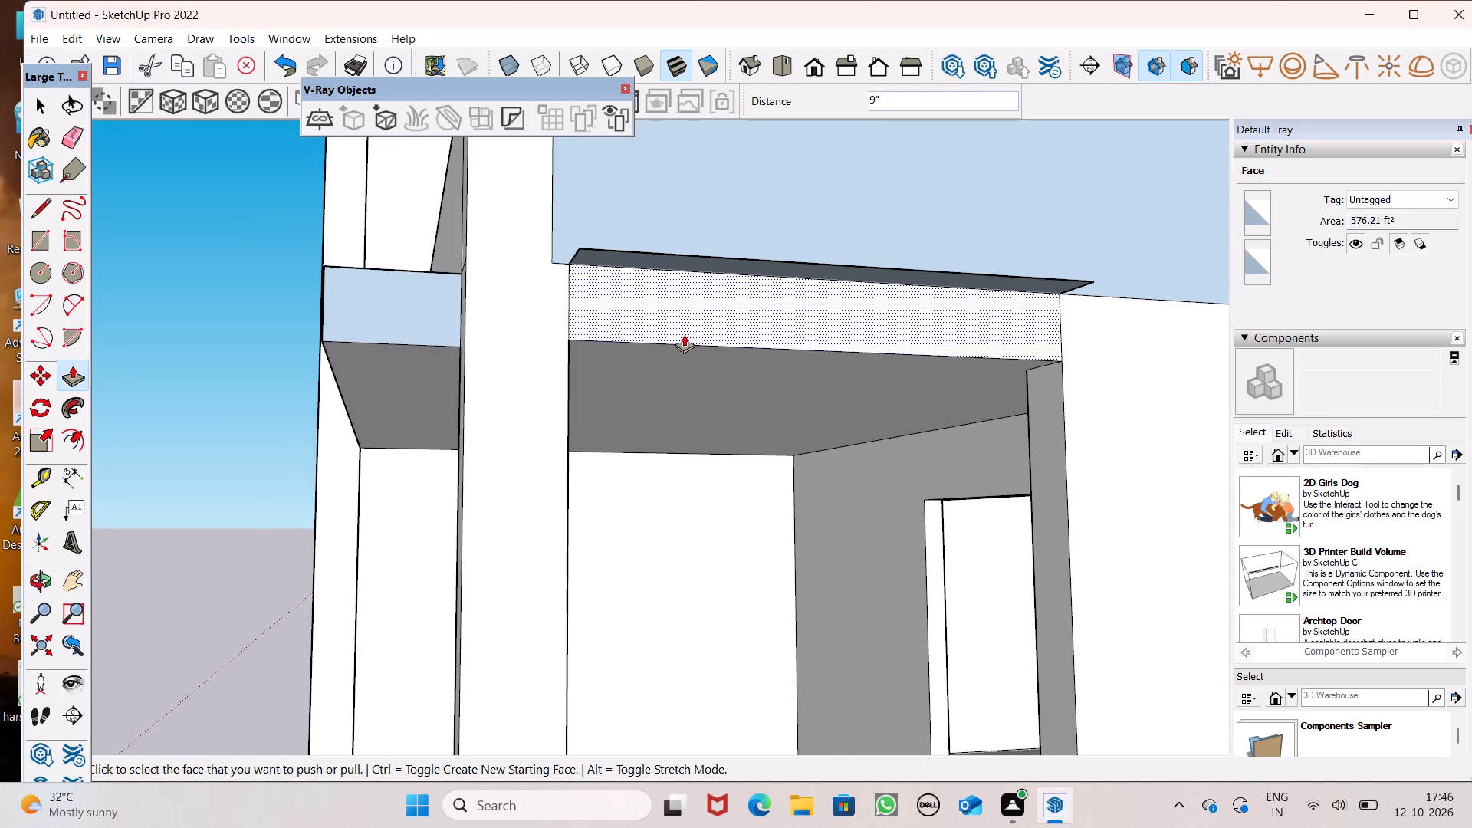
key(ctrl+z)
Pull the underside face at the top of the side window opening down 9 9/16", creating a new starting face.
scroll(784, 329, up, 1)
middle_drag(784, 328, 802, 226)
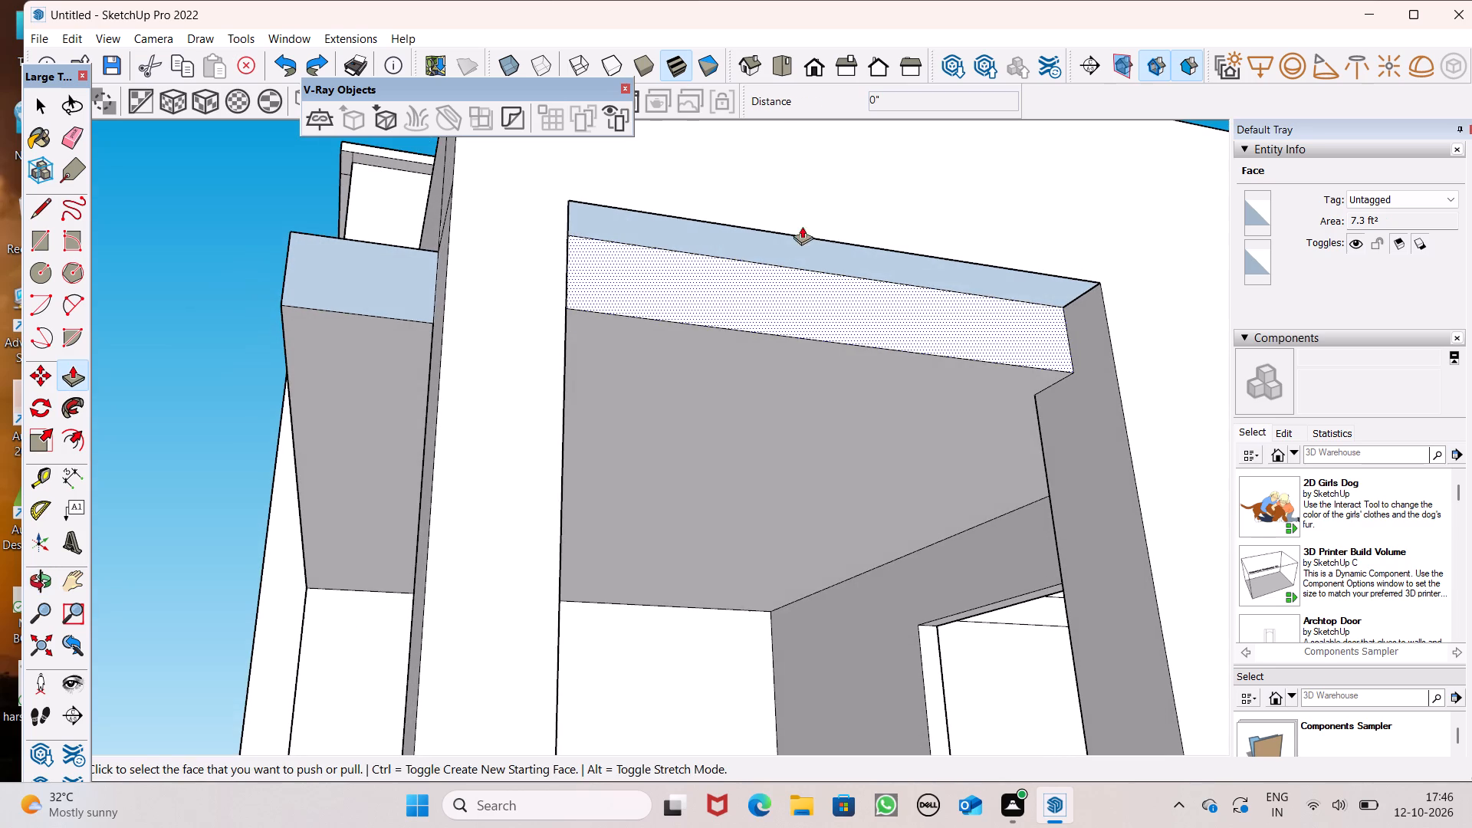
drag(750, 238, 751, 270)
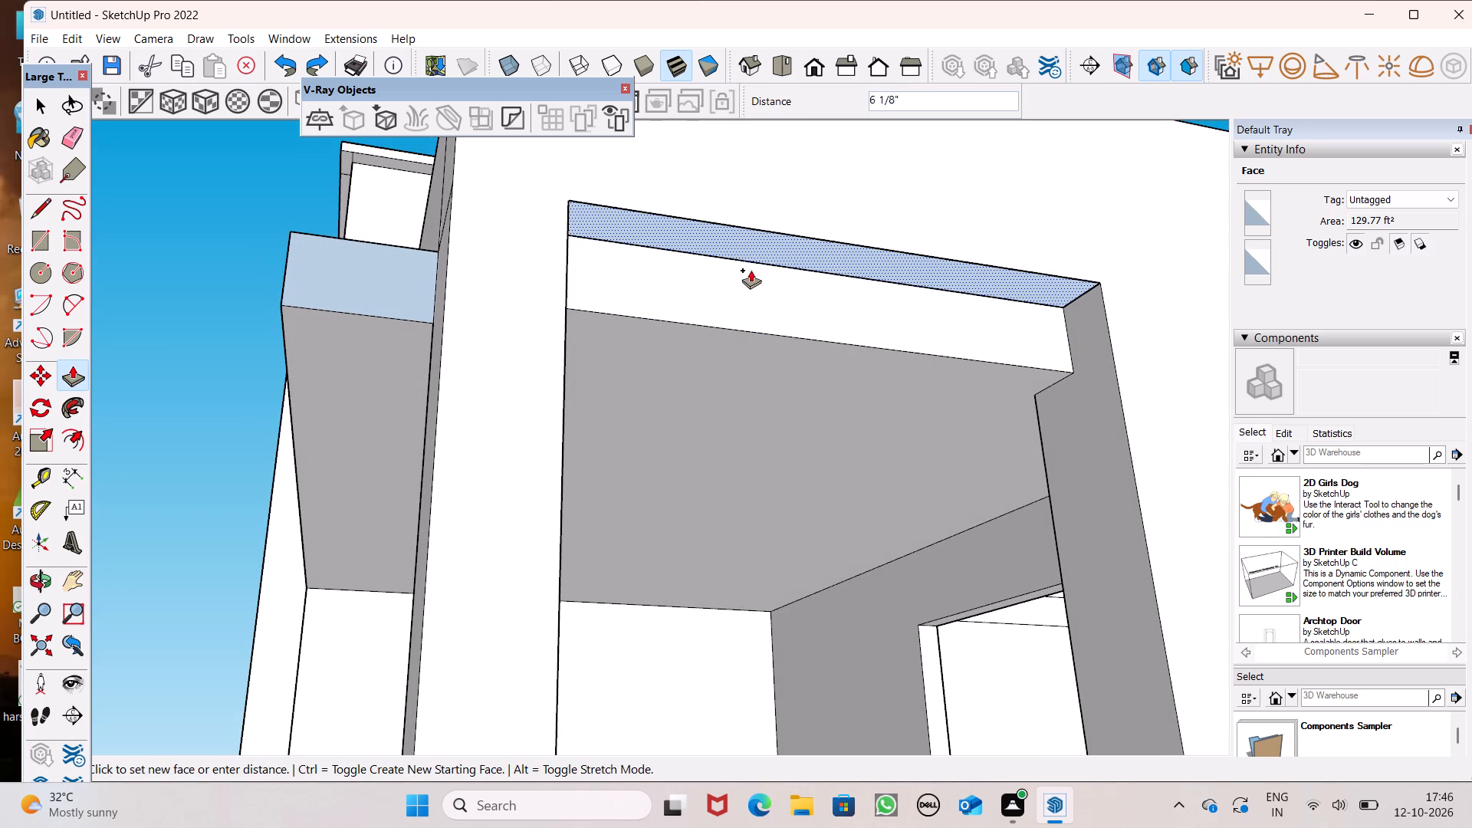
drag(751, 270, 751, 287)
Push the roof slab's edge face inside the side window opening inward 10 1/16".
scroll(1086, 319, down, 1)
middle_drag(1085, 324, 1045, 586)
scroll(710, 468, up, 1)
middle_drag(711, 466, 913, 396)
scroll(725, 501, down, 3)
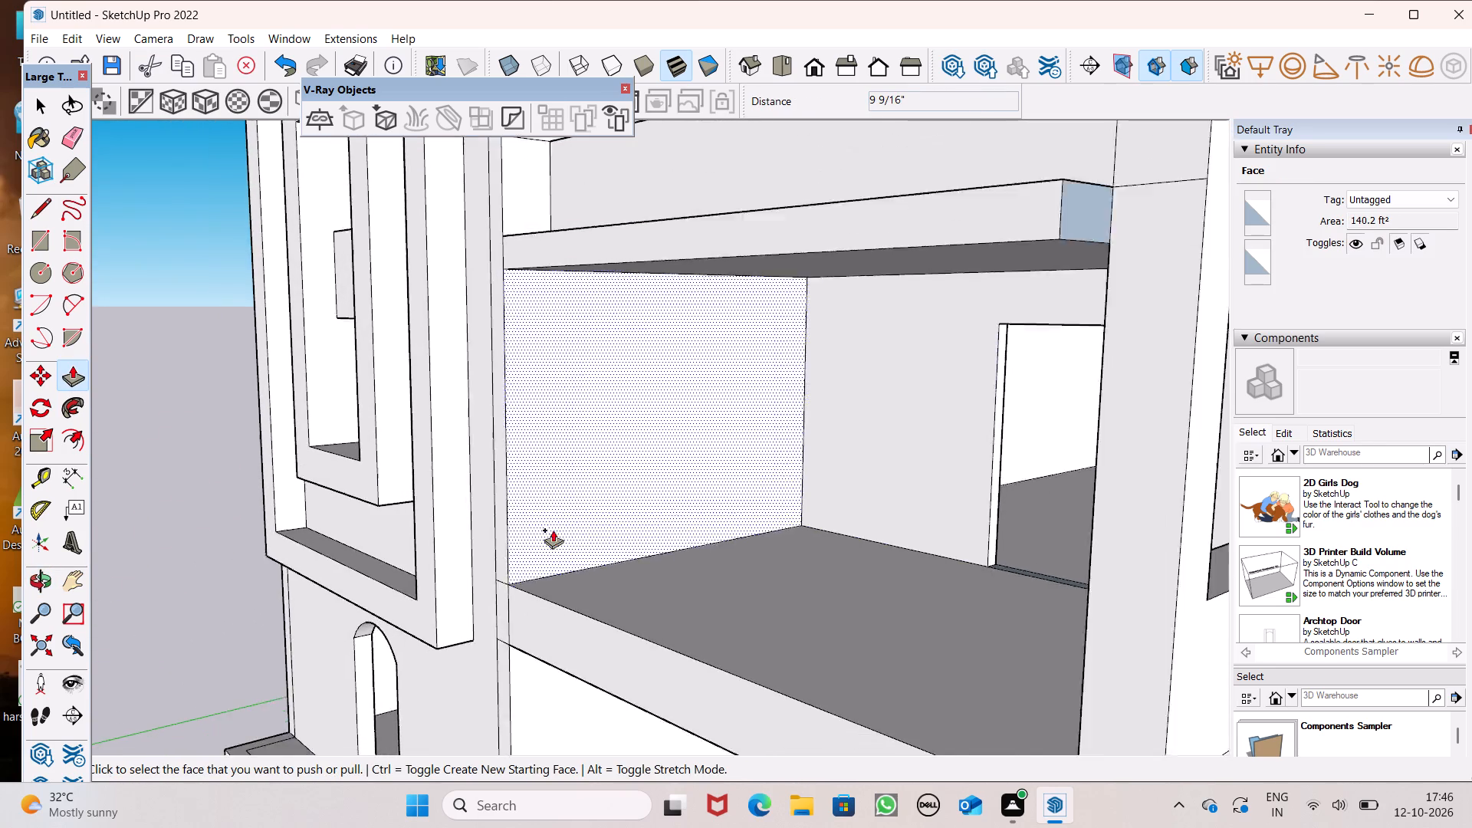
scroll(553, 530, down, 8)
middle_drag(772, 489, 763, 310)
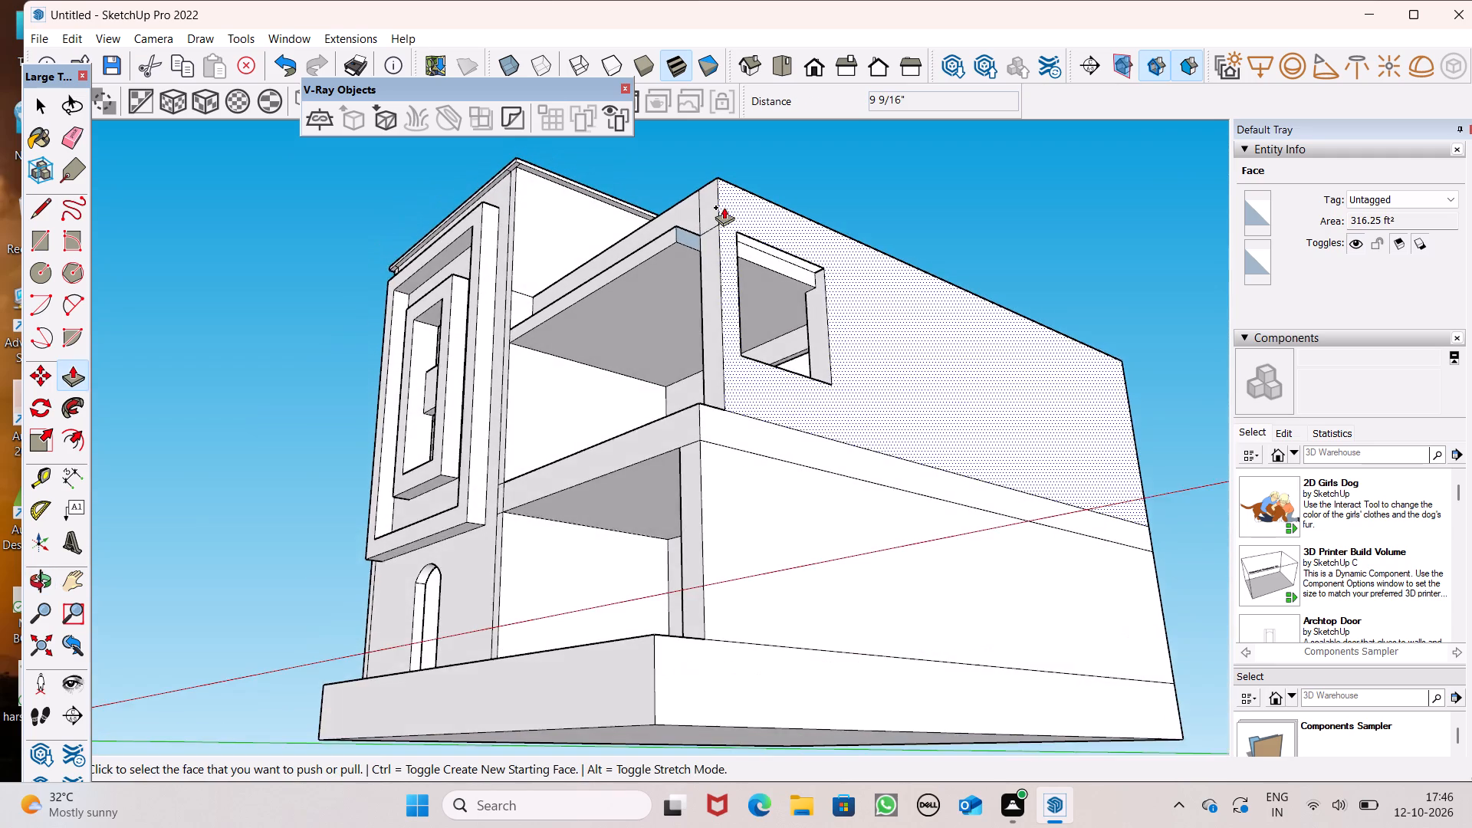
scroll(724, 207, up, 5)
scroll(791, 243, up, 6)
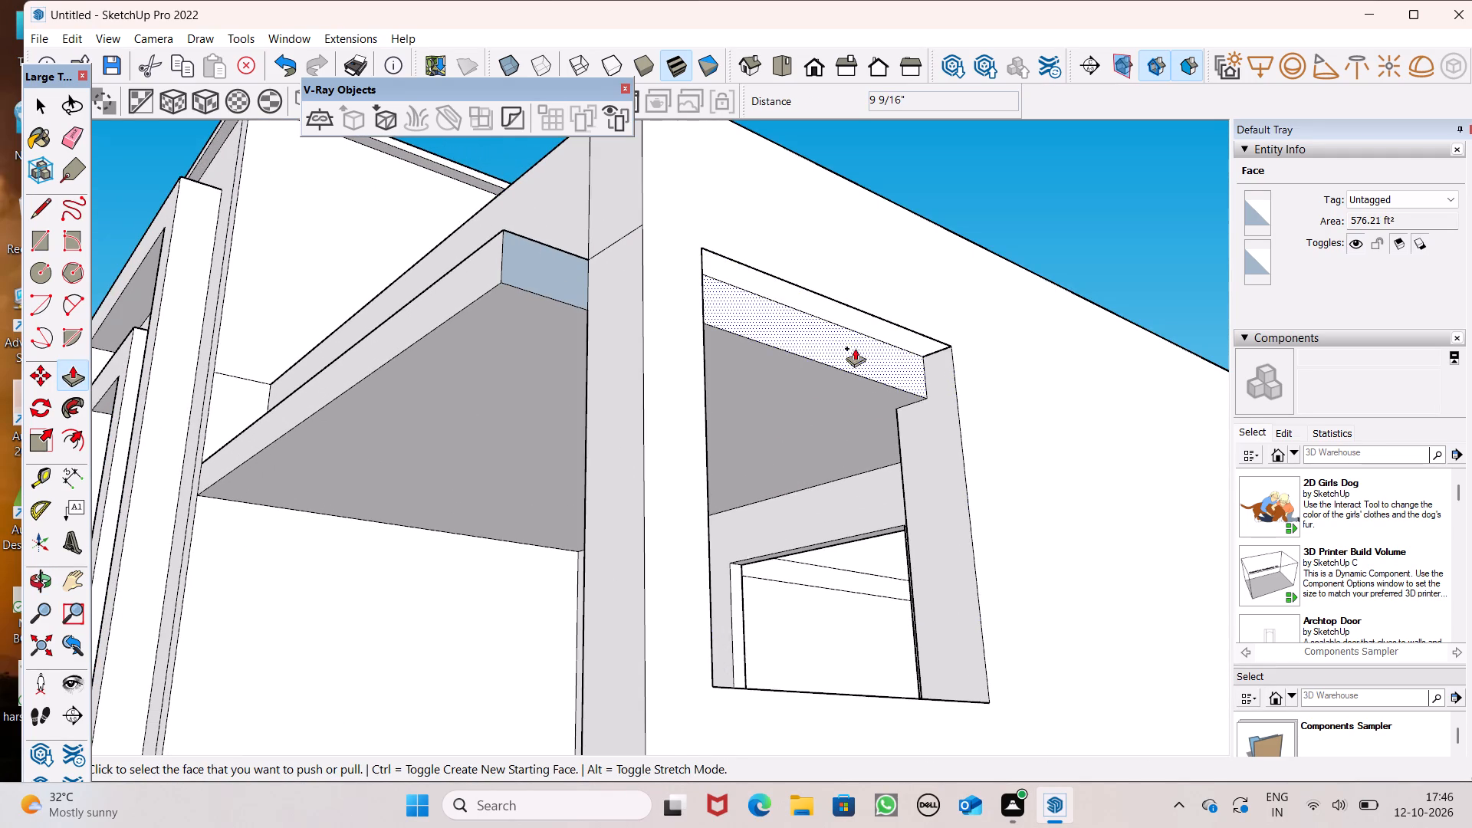
scroll(863, 323, down, 3)
middle_drag(859, 320, 546, 367)
scroll(450, 354, up, 7)
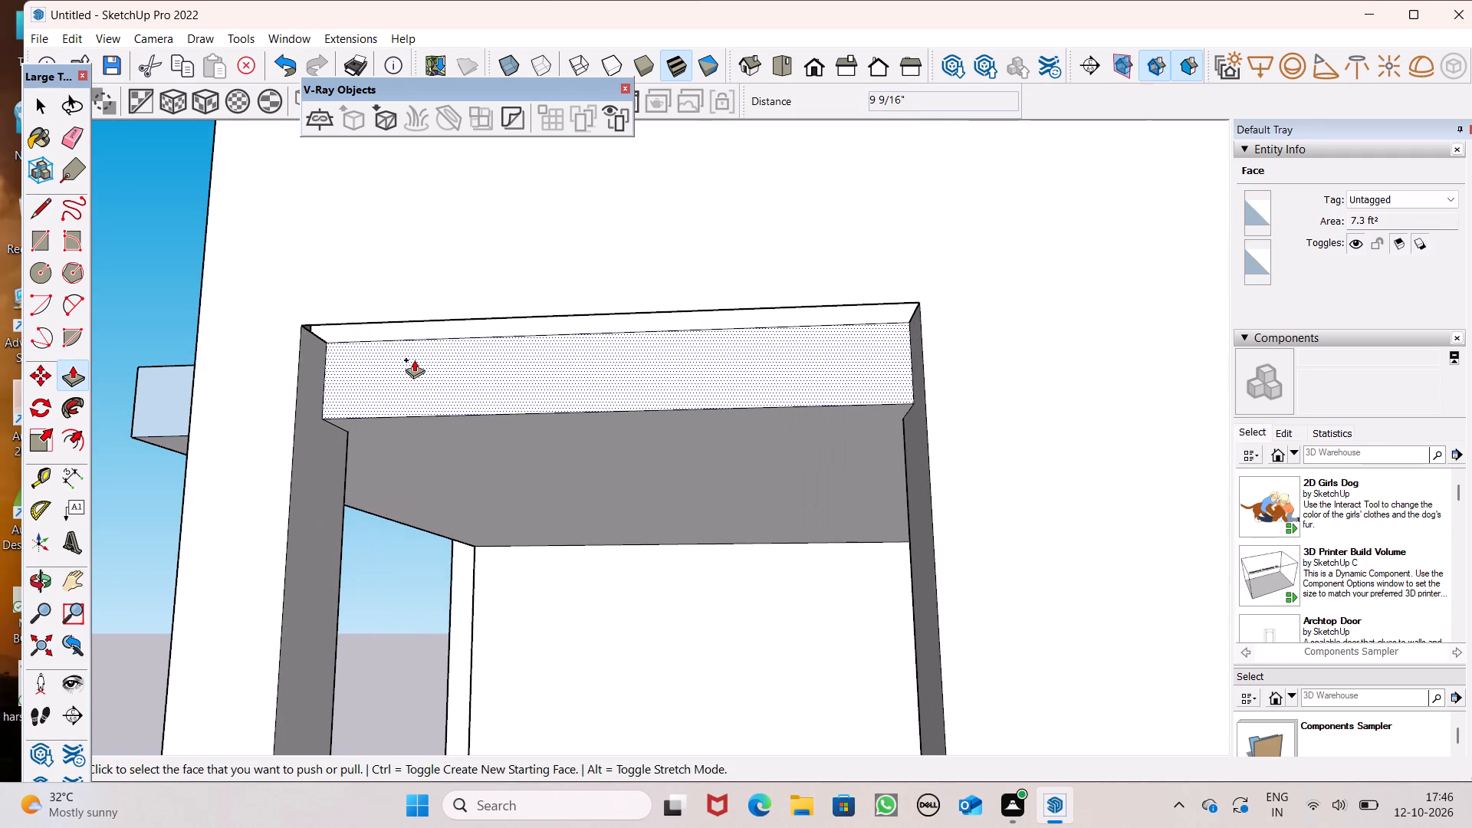
drag(393, 366, 446, 404)
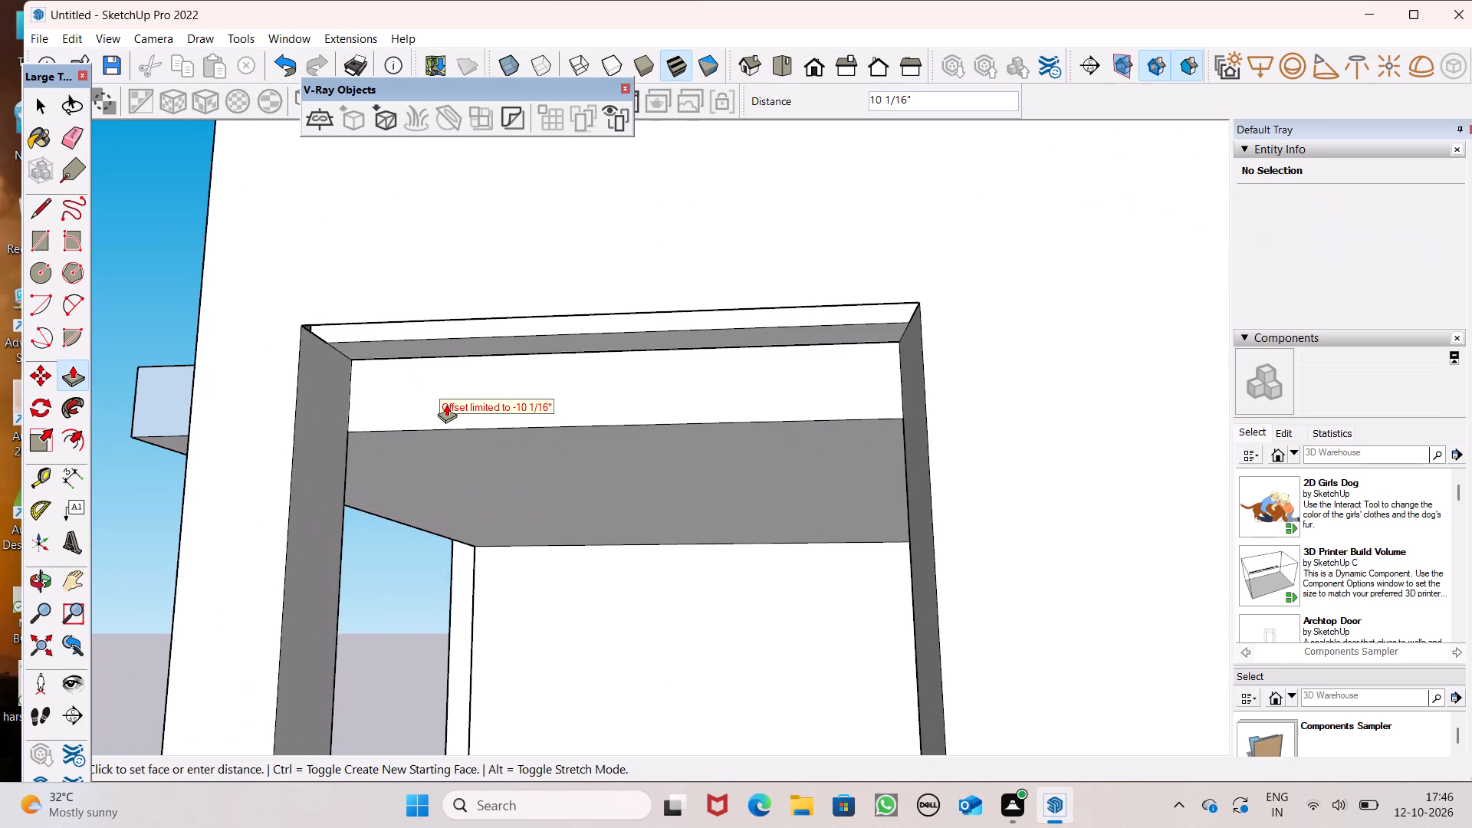
drag(446, 404, 446, 405)
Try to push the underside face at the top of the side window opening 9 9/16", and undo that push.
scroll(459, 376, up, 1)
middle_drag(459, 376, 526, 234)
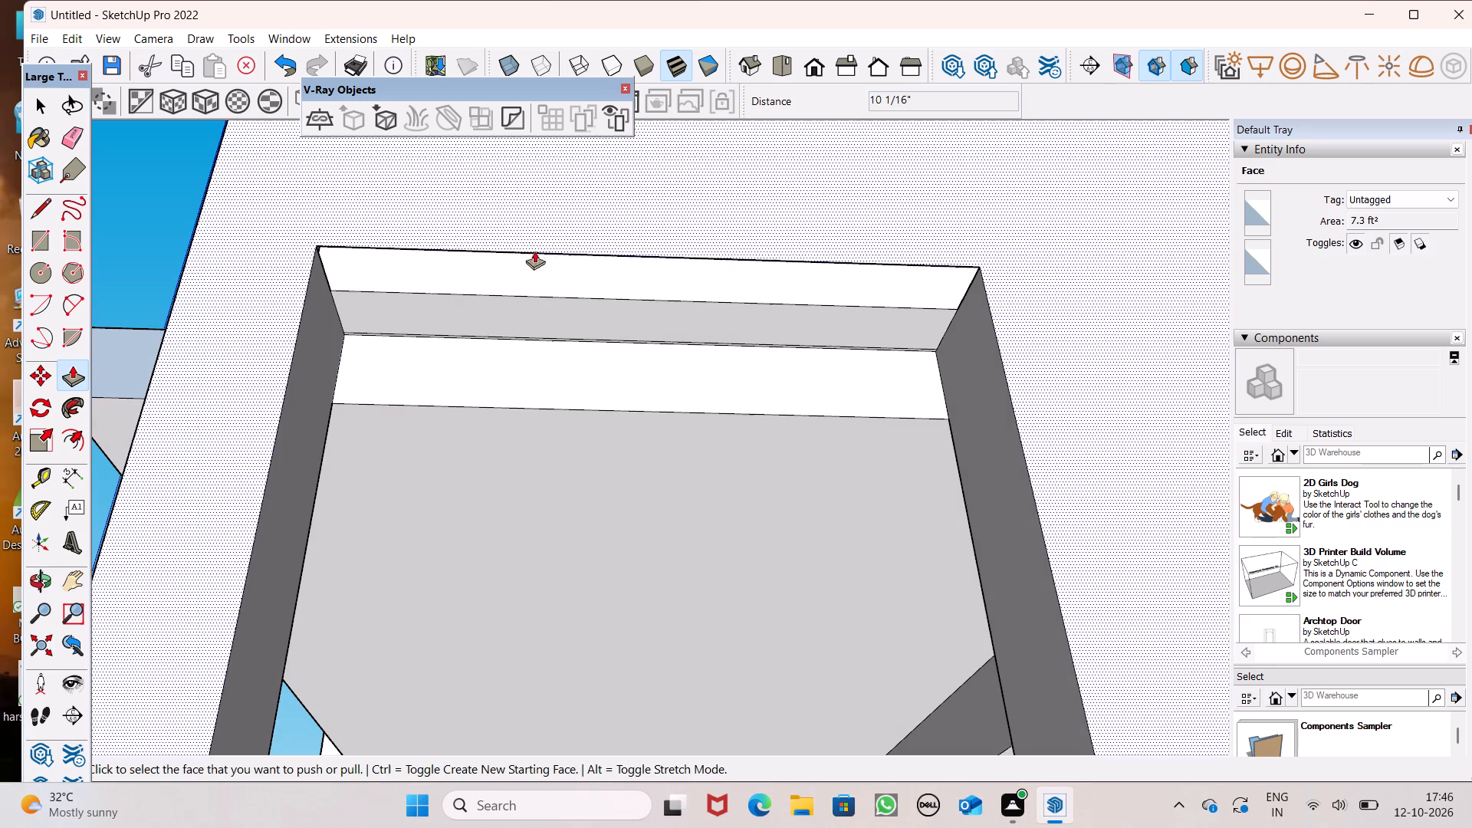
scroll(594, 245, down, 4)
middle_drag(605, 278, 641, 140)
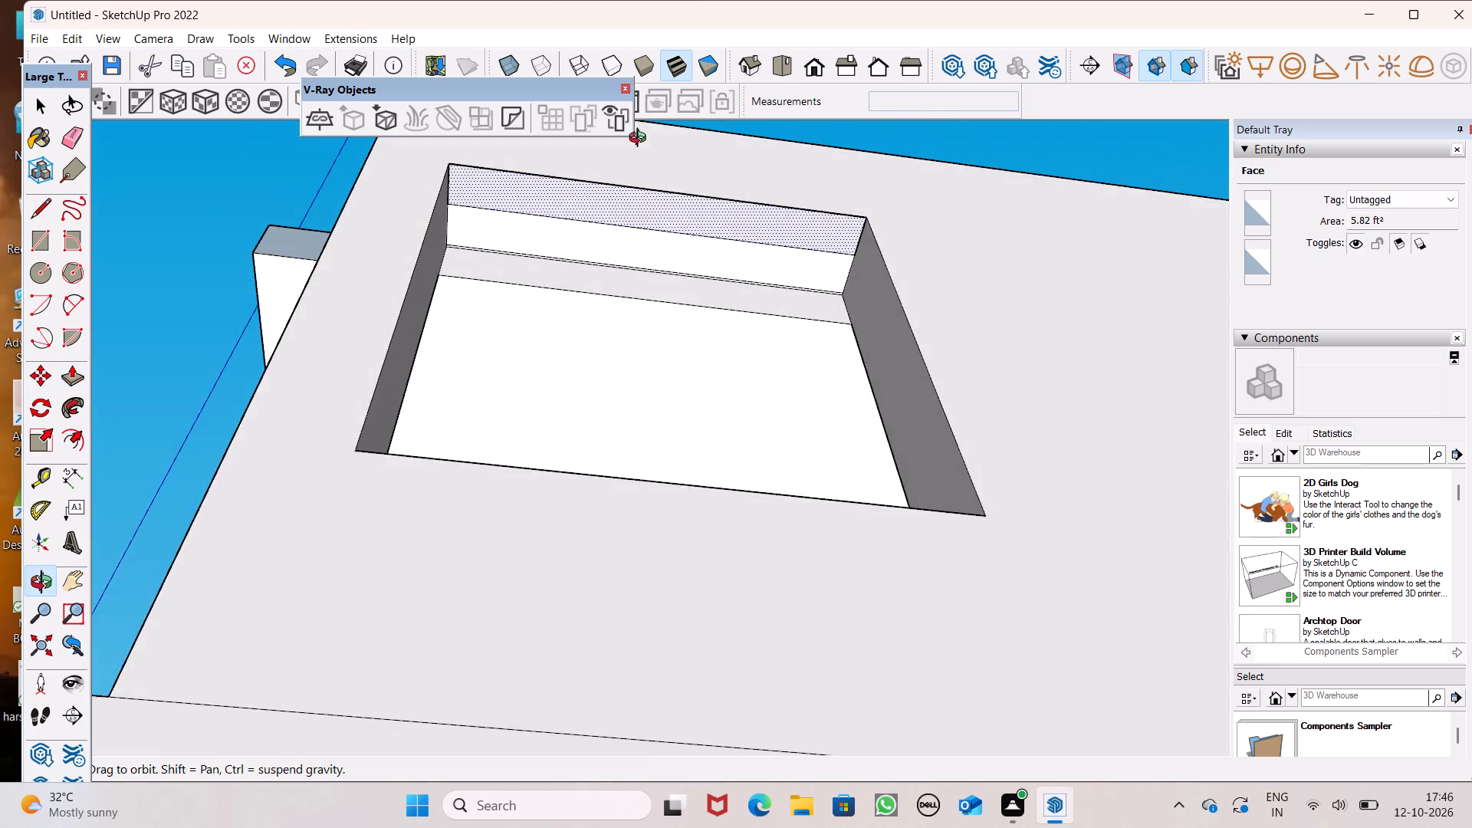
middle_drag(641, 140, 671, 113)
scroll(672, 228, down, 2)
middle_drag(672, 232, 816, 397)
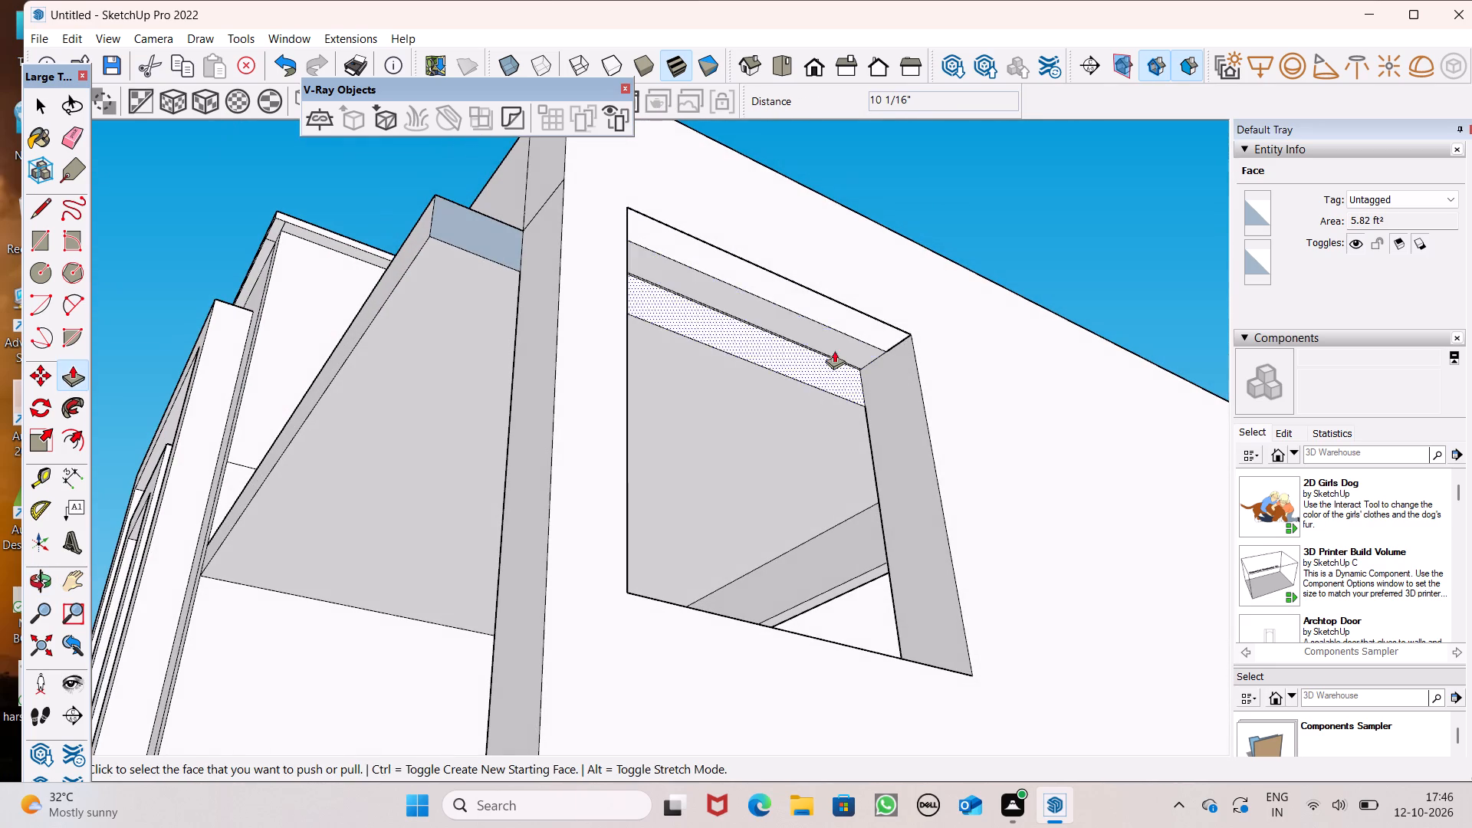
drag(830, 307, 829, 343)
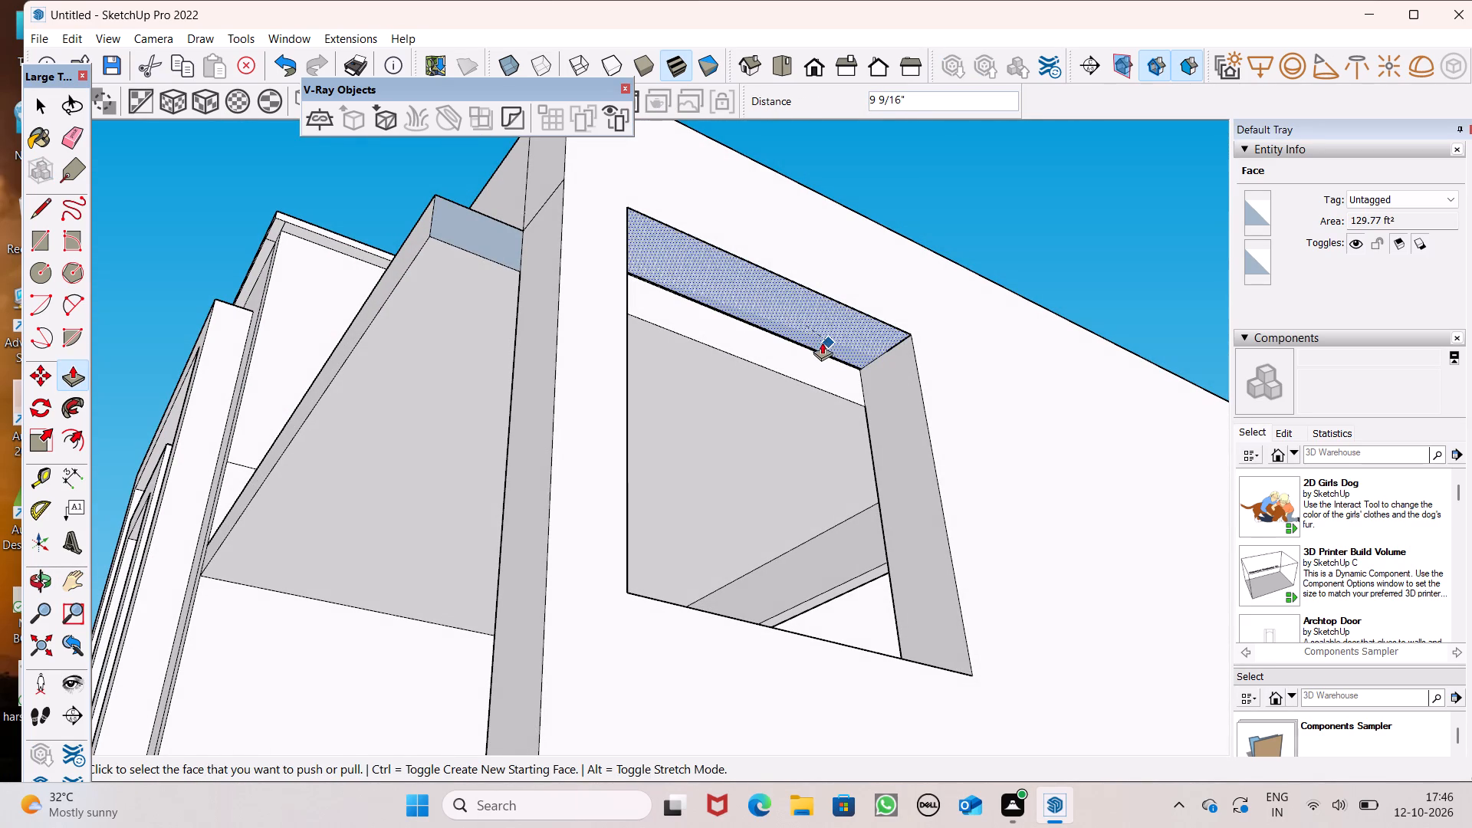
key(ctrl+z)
Pull the narrow face along the top of the side window opening outward 1' 5/16".
drag(738, 307, 745, 327)
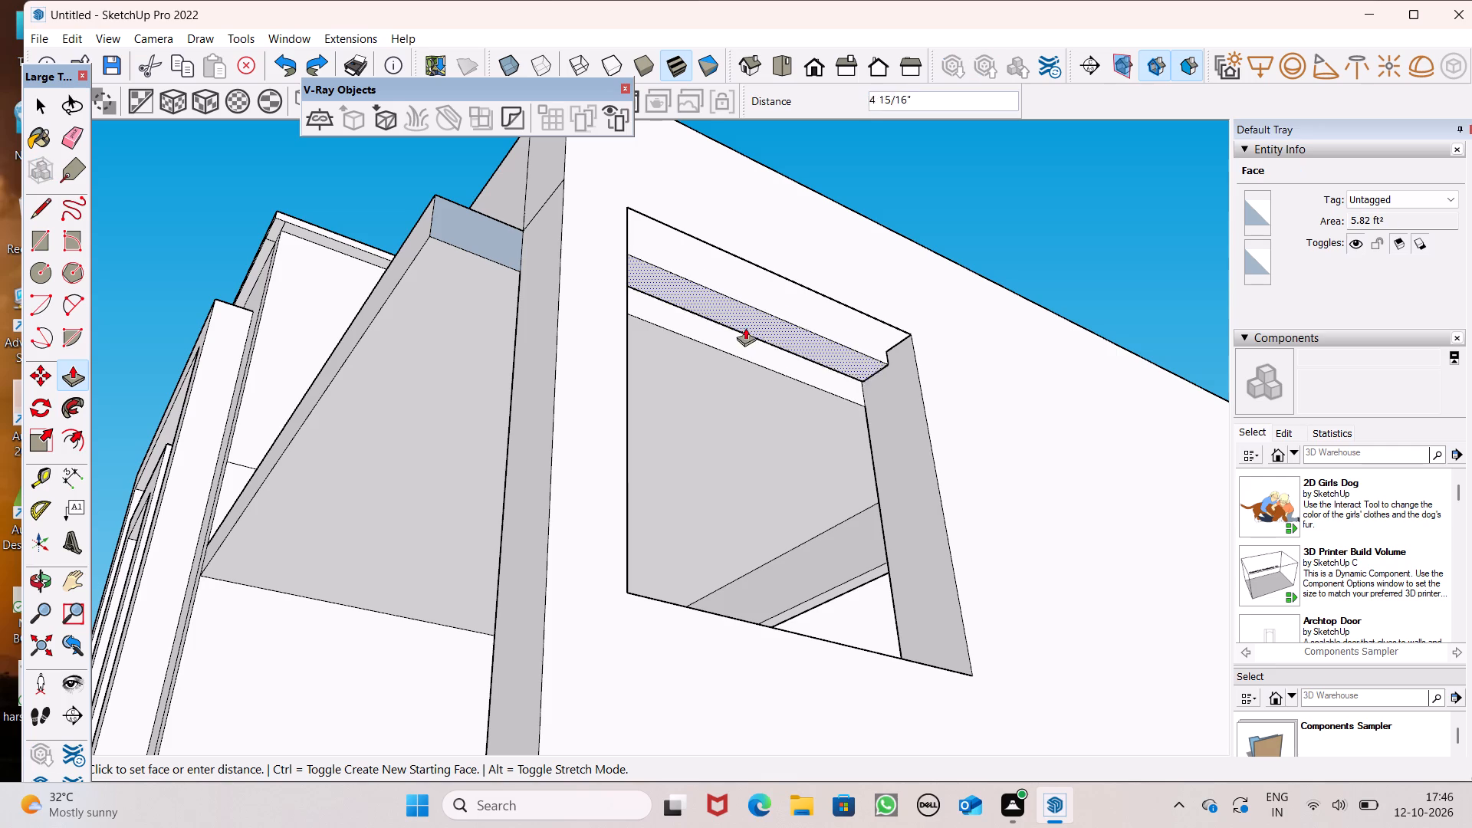
drag(745, 327, 753, 297)
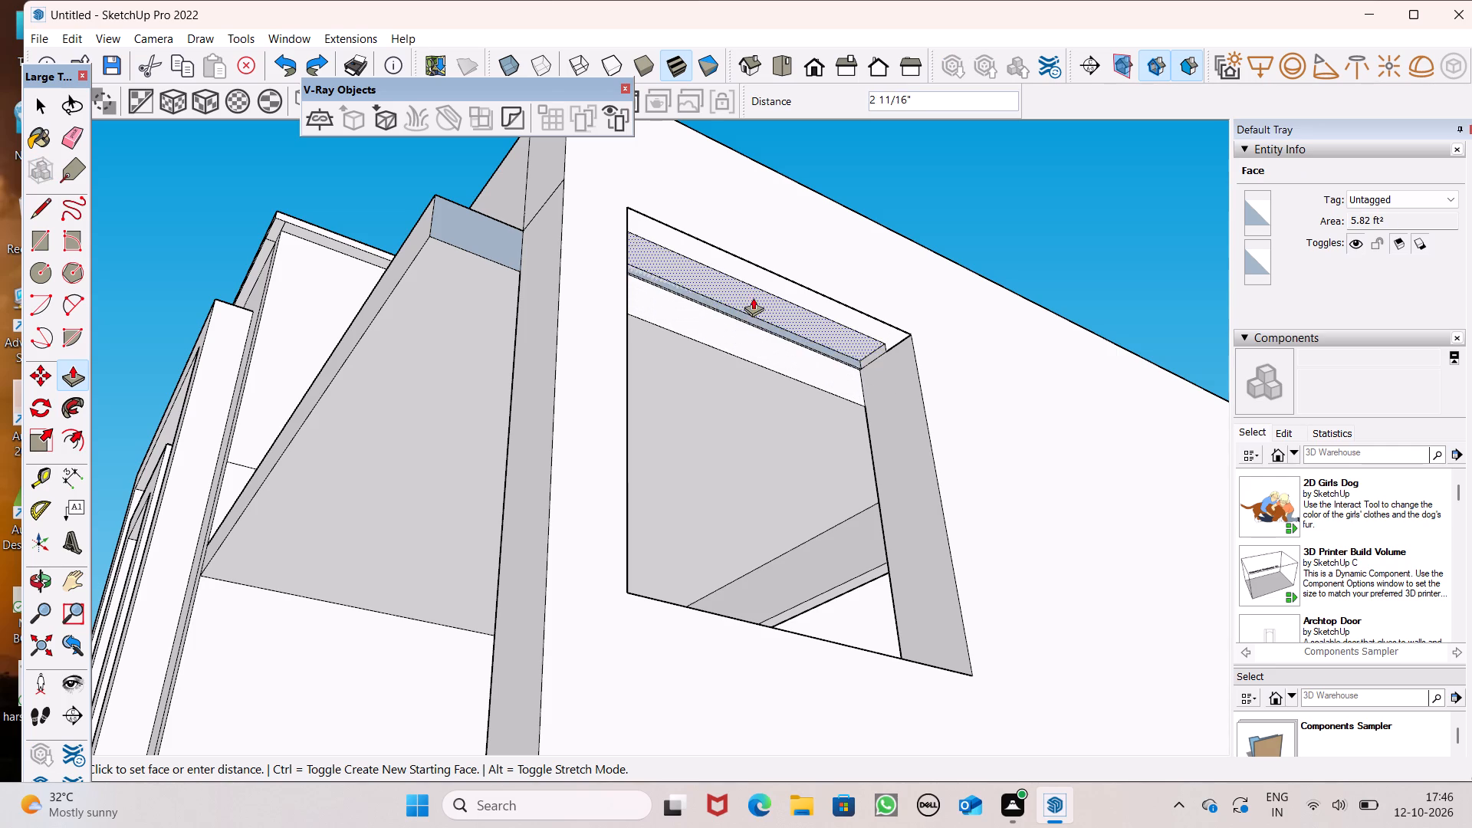
drag(753, 297, 756, 346)
Examine the top of the side window opening, the roof slab and the terrace from outside, above and below.
scroll(757, 302, down, 3)
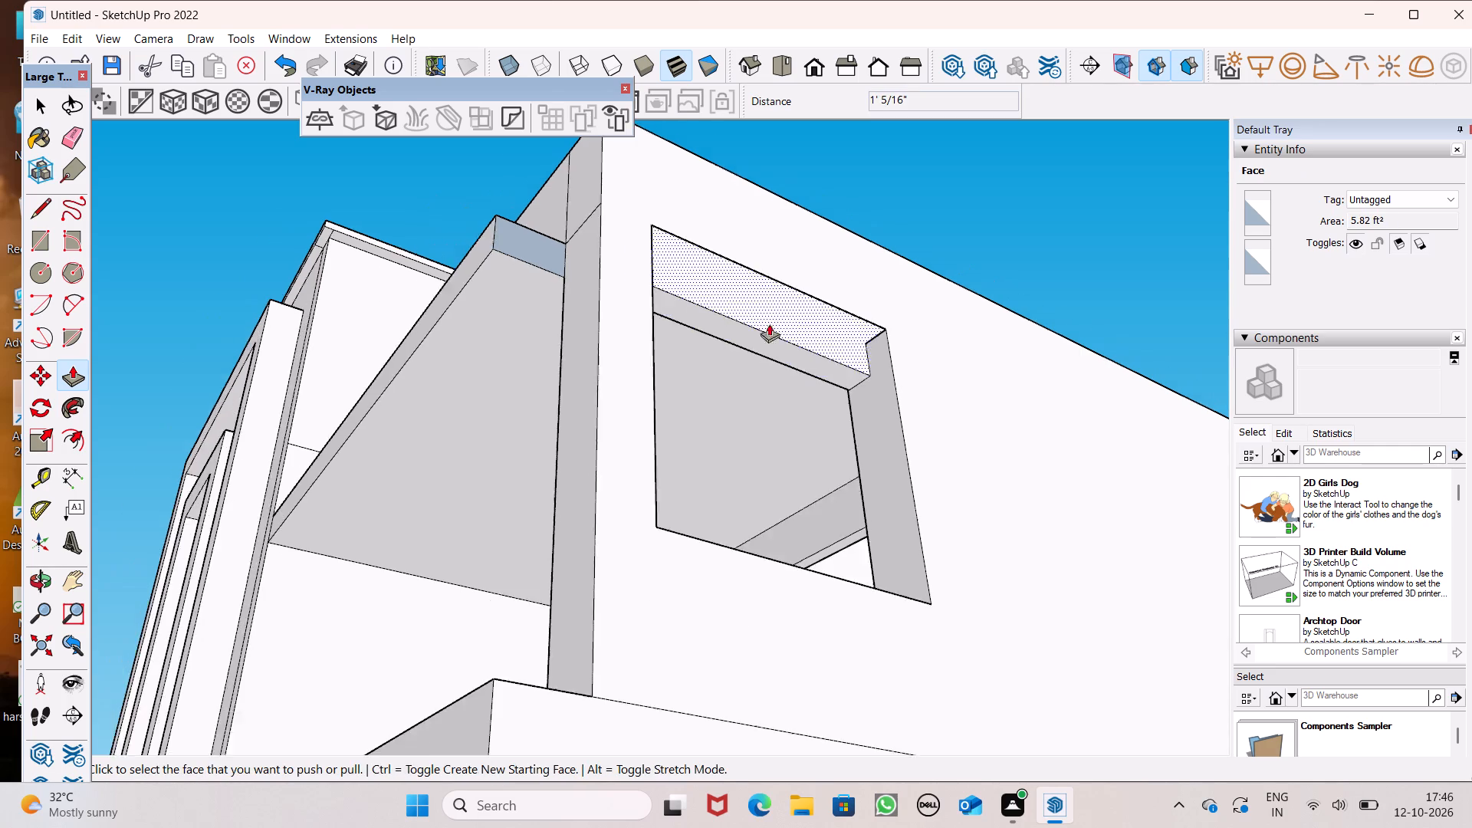
middle_drag(889, 364, 1097, 327)
scroll(984, 376, up, 1)
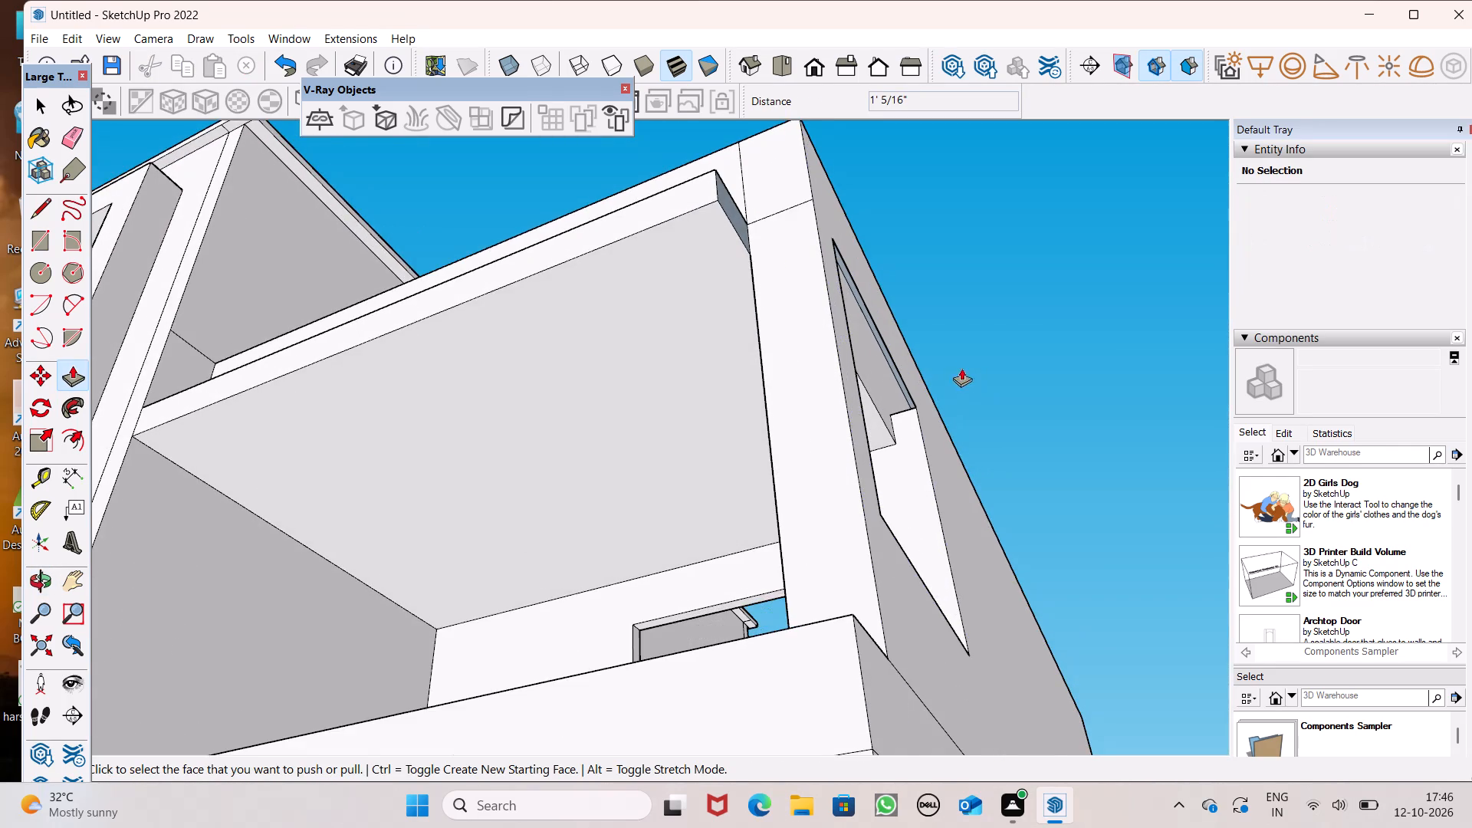
scroll(968, 323, down, 5)
middle_drag(953, 337, 317, 390)
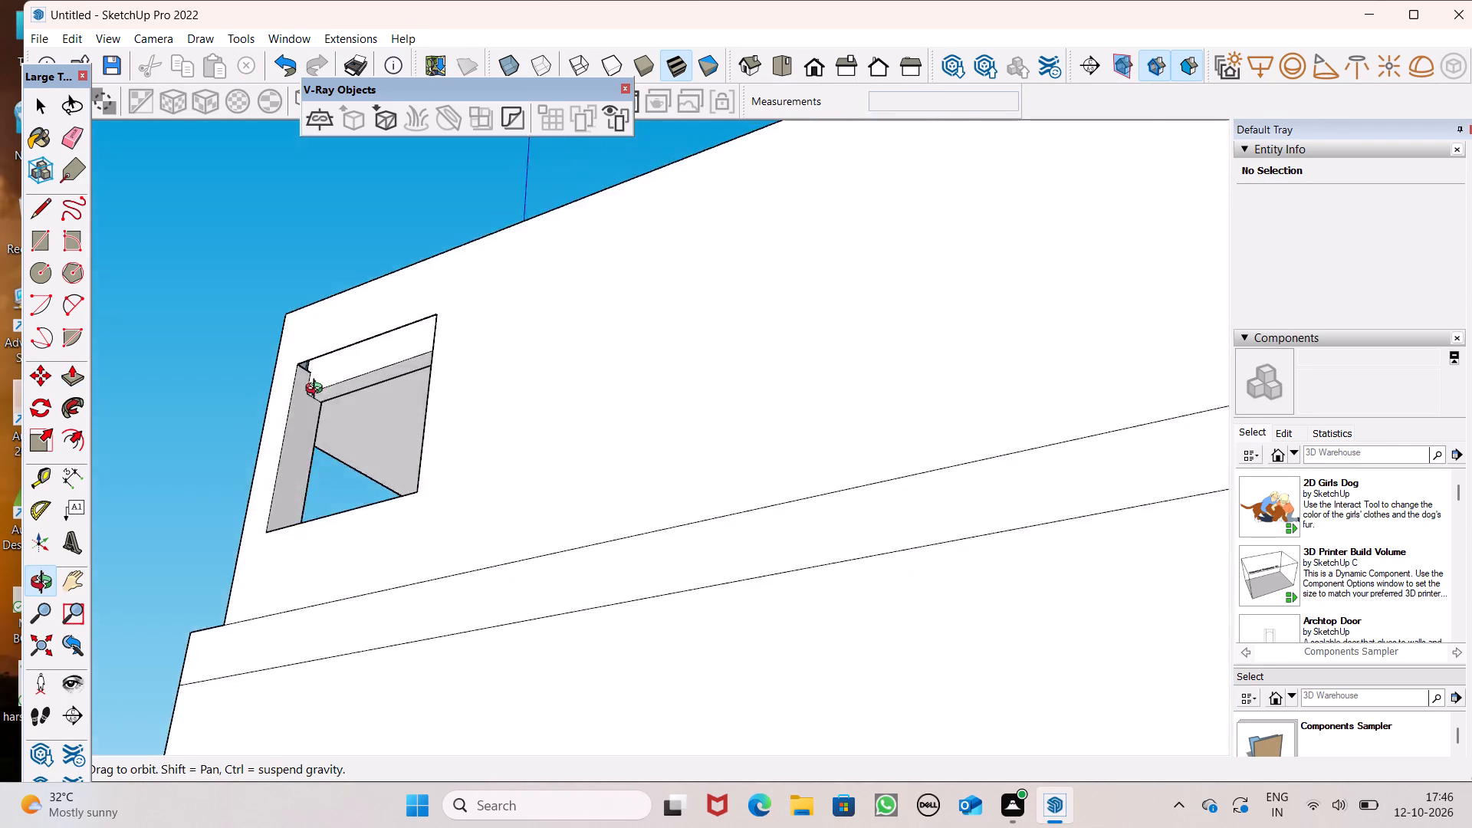
middle_drag(317, 390, 2, 788)
scroll(617, 689, up, 1)
middle_drag(615, 689, 461, 718)
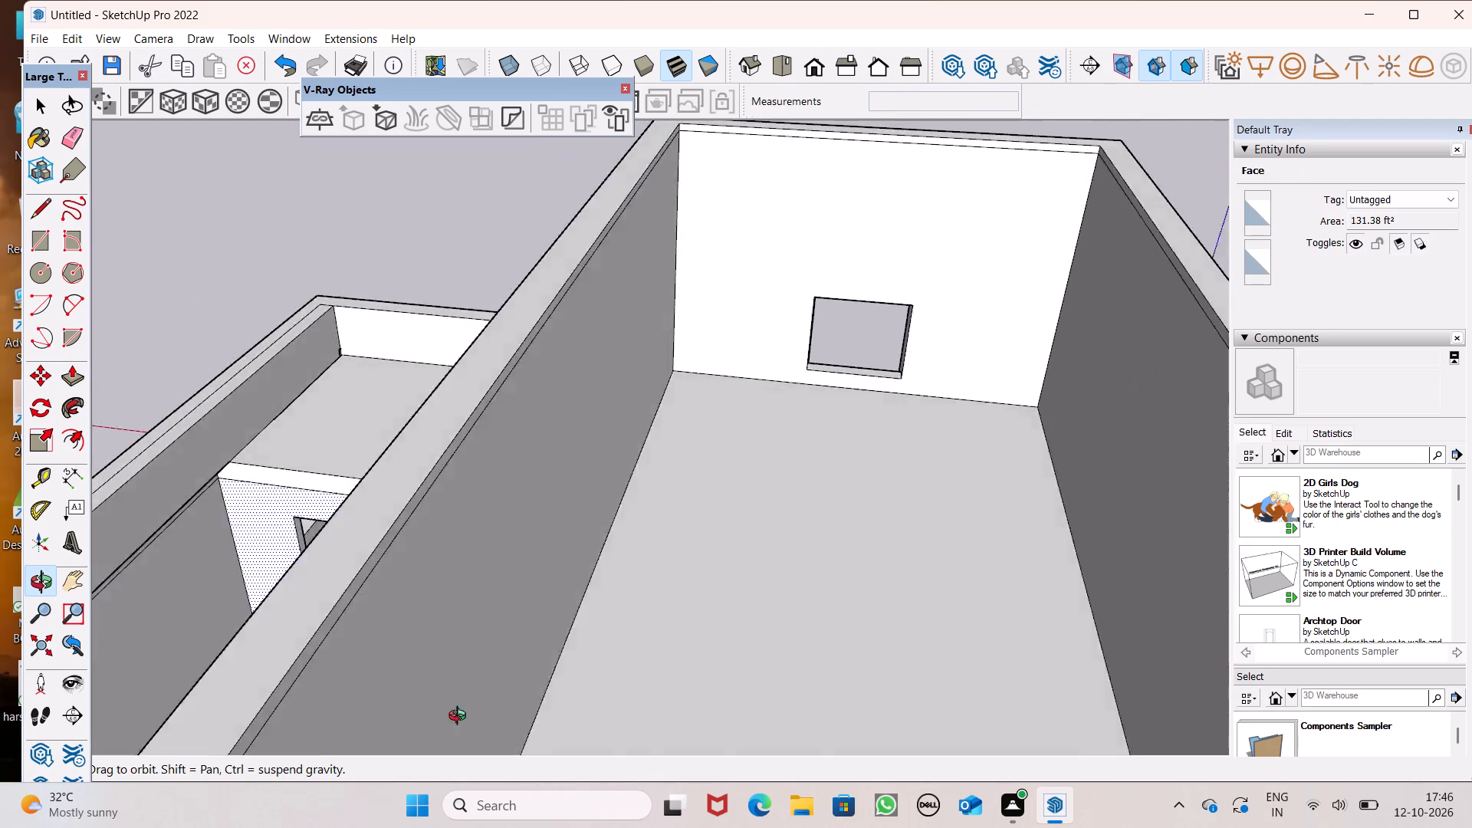
middle_drag(461, 718, 159, 781)
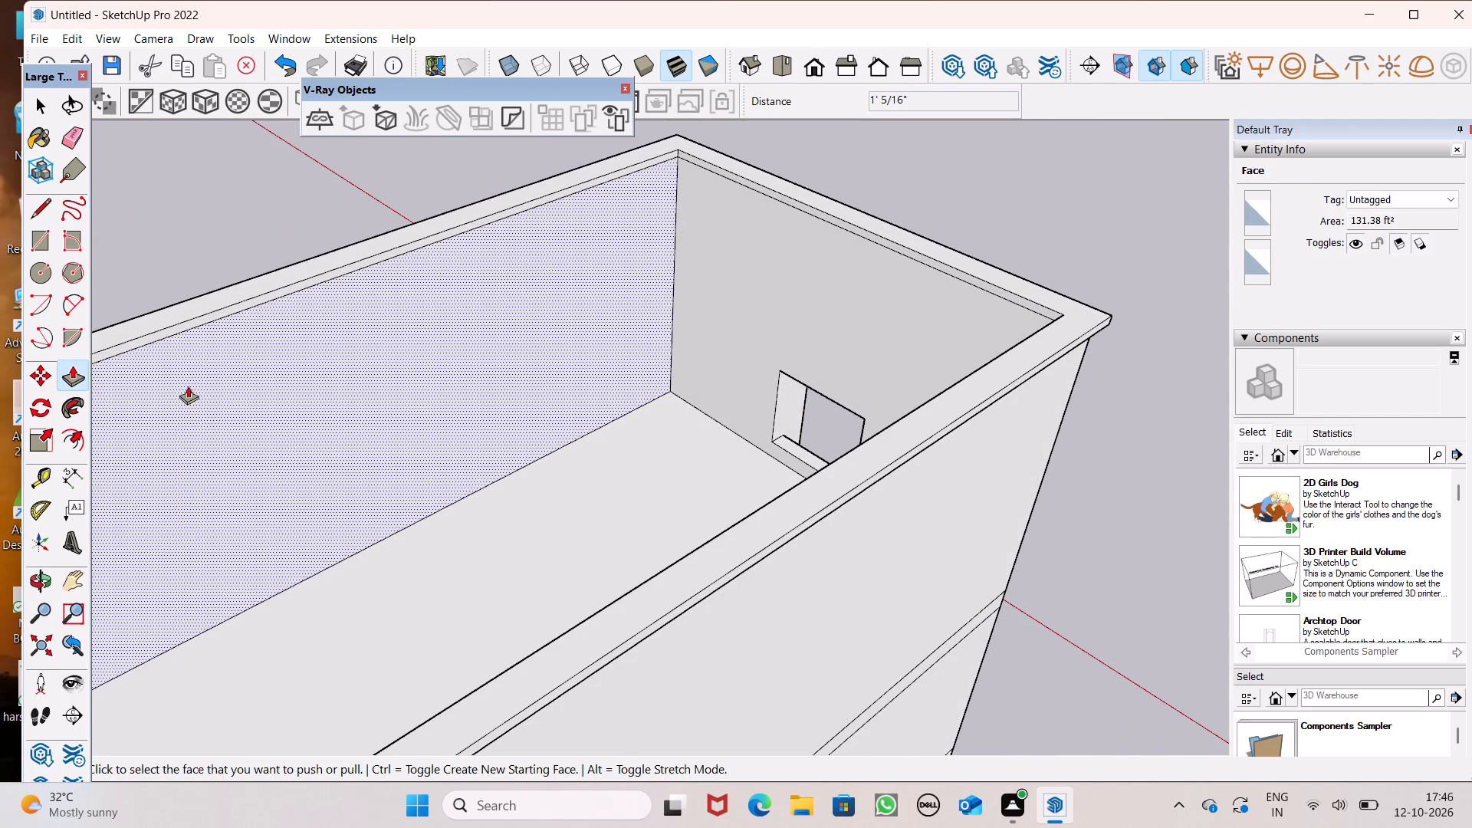
scroll(192, 373, up, 1)
middle_drag(290, 320, 637, 548)
scroll(360, 463, up, 4)
scroll(386, 458, down, 4)
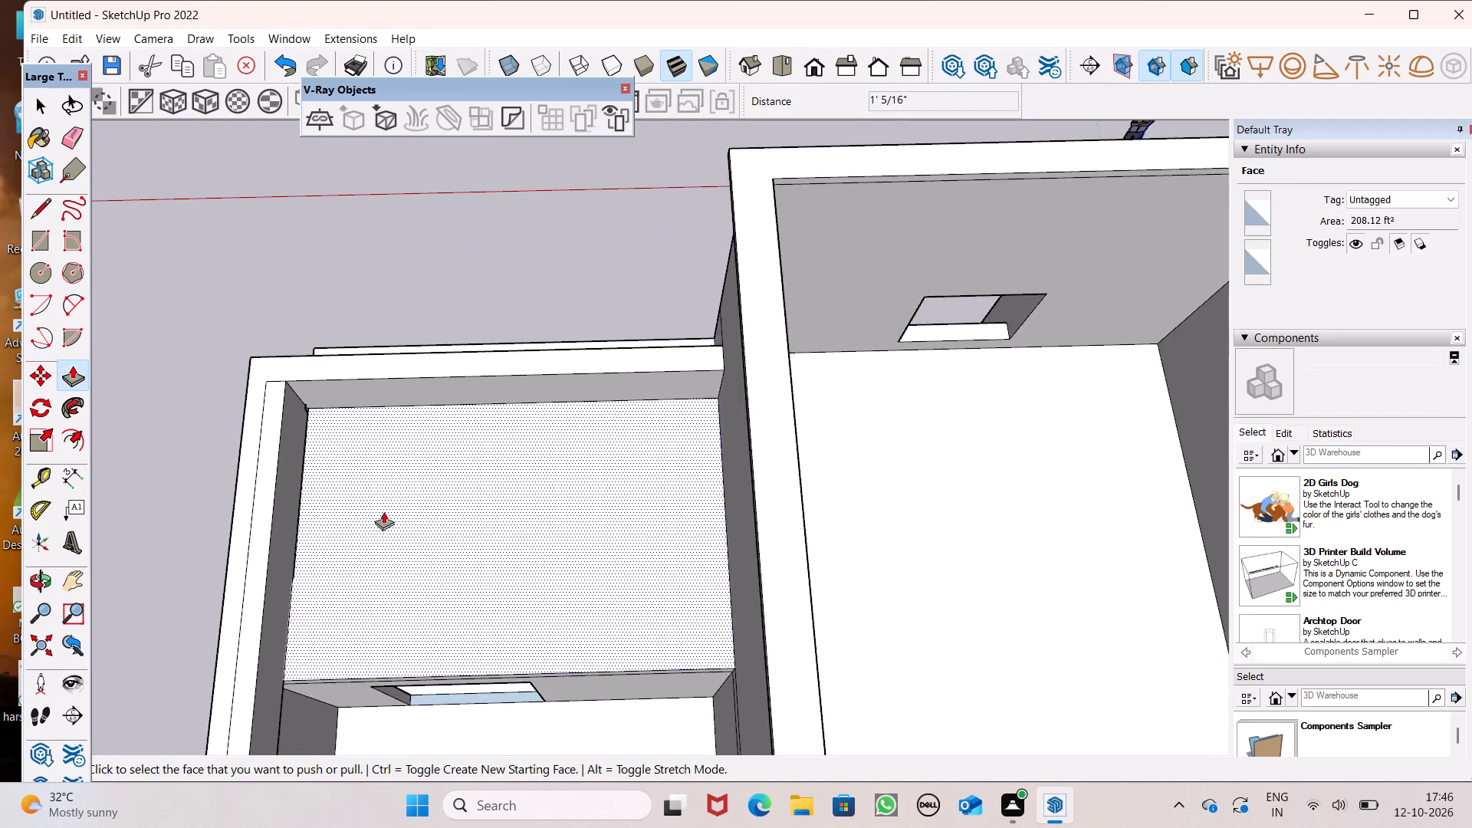
middle_drag(362, 559, 271, 628)
scroll(258, 464, up, 20)
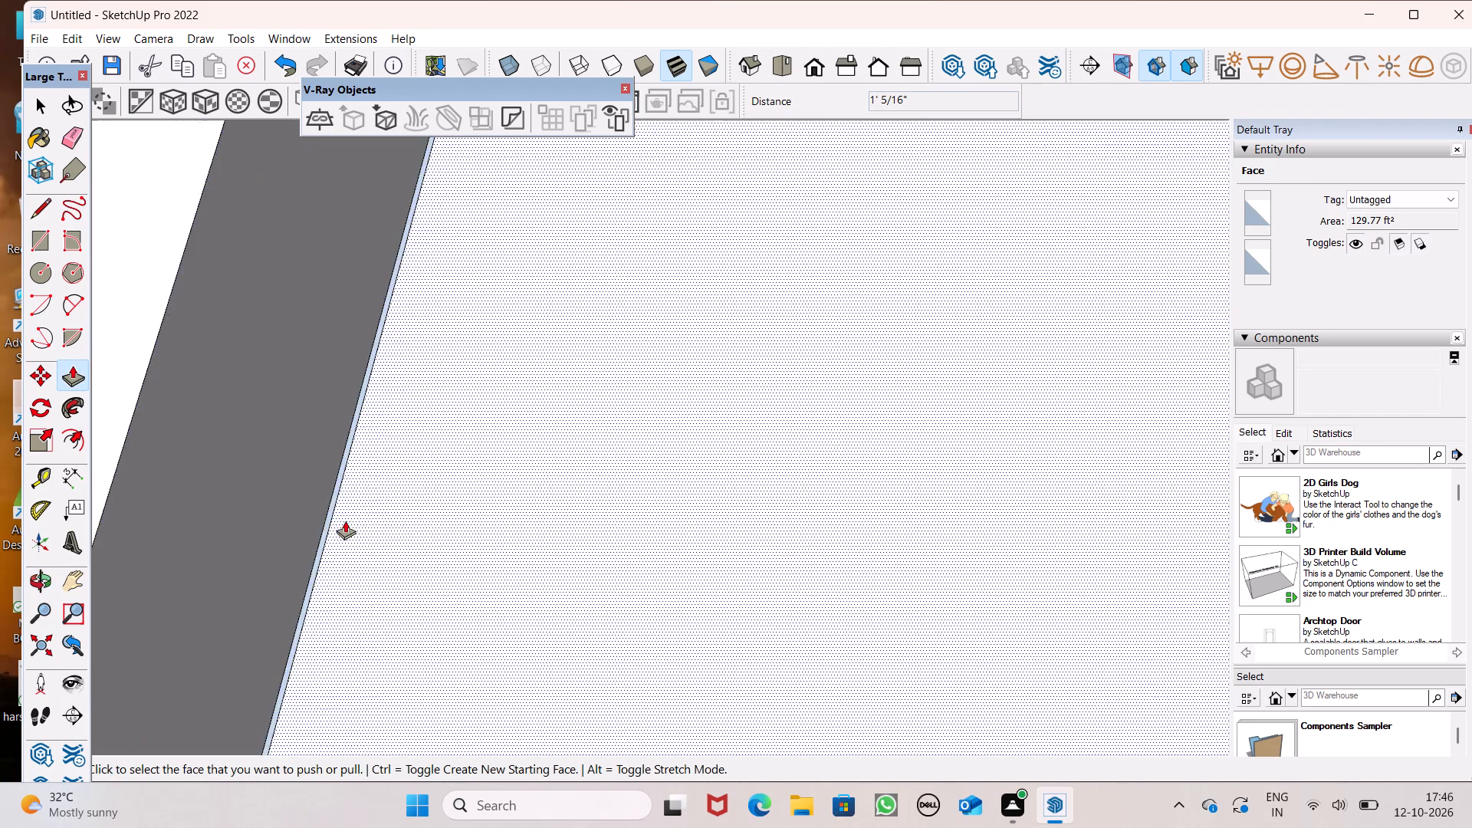
scroll(345, 521, up, 2)
scroll(391, 504, down, 6)
middle_drag(379, 554, 1211, 172)
scroll(933, 364, down, 3)
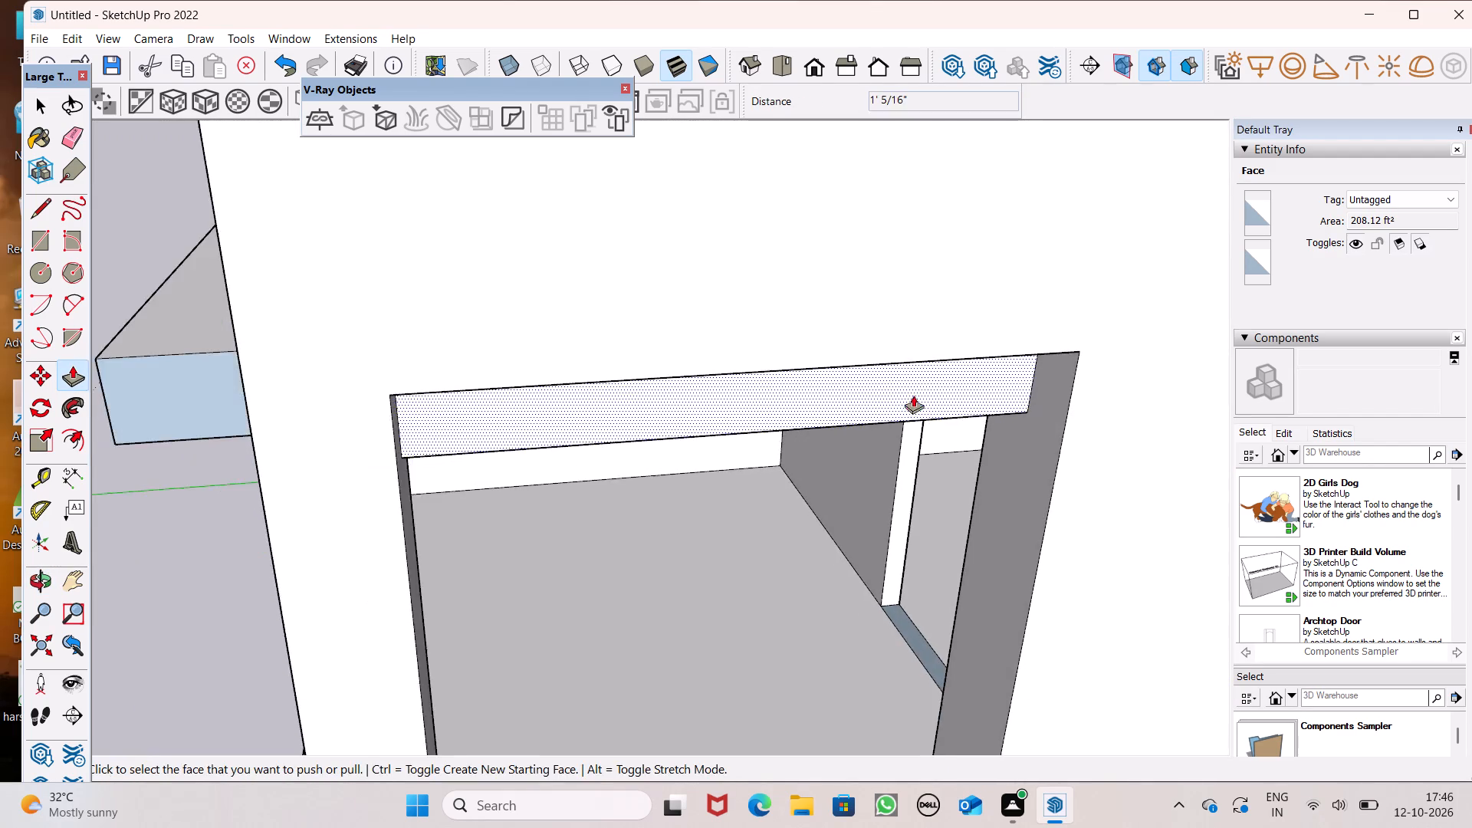
middle_drag(913, 395, 997, 0)
middle_drag(941, 406, 914, 204)
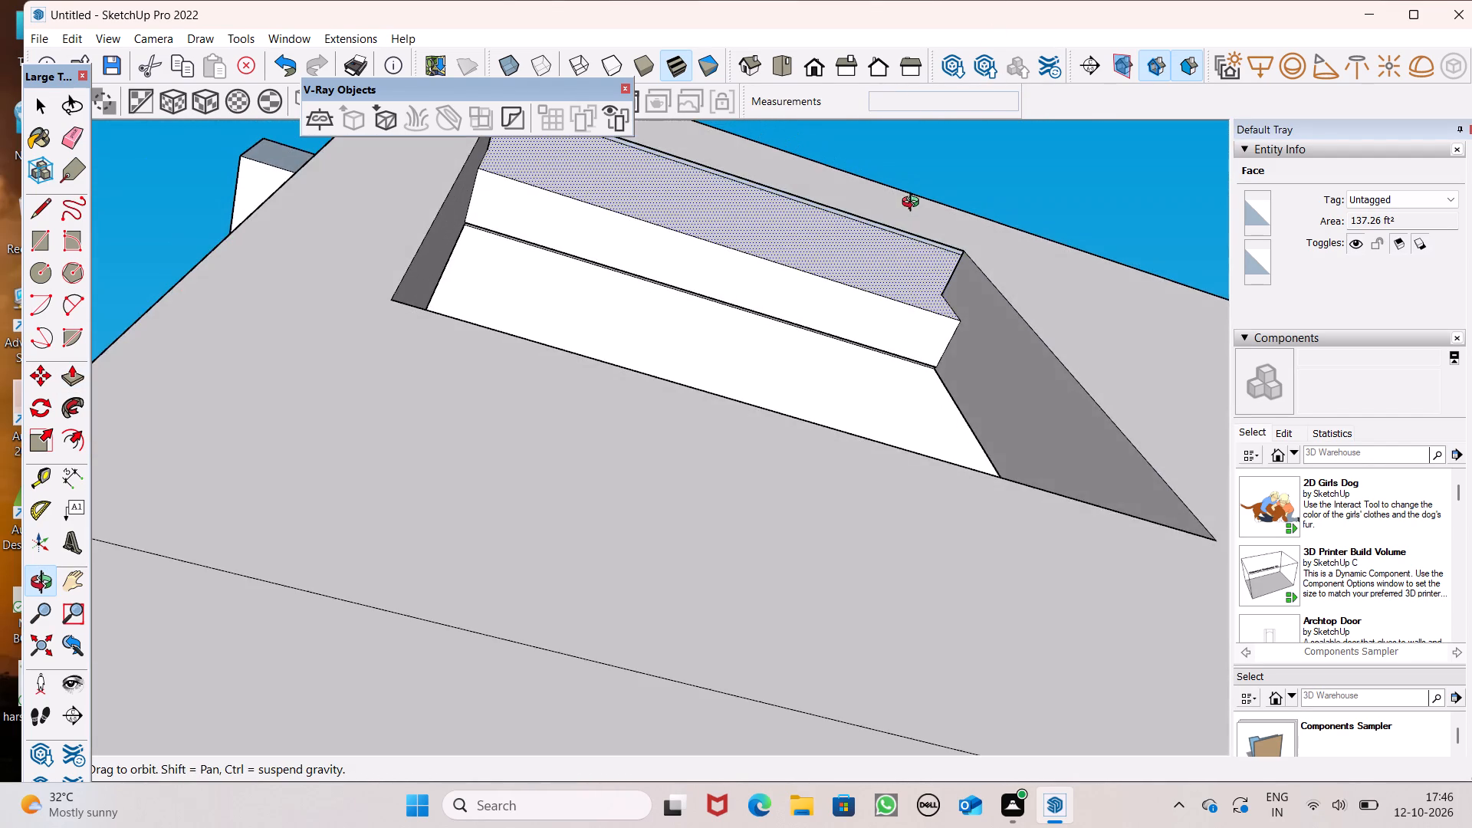
middle_drag(914, 204, 925, 192)
scroll(840, 376, up, 1)
scroll(838, 391, down, 2)
scroll(748, 127, up, 1)
scroll(764, 235, down, 3)
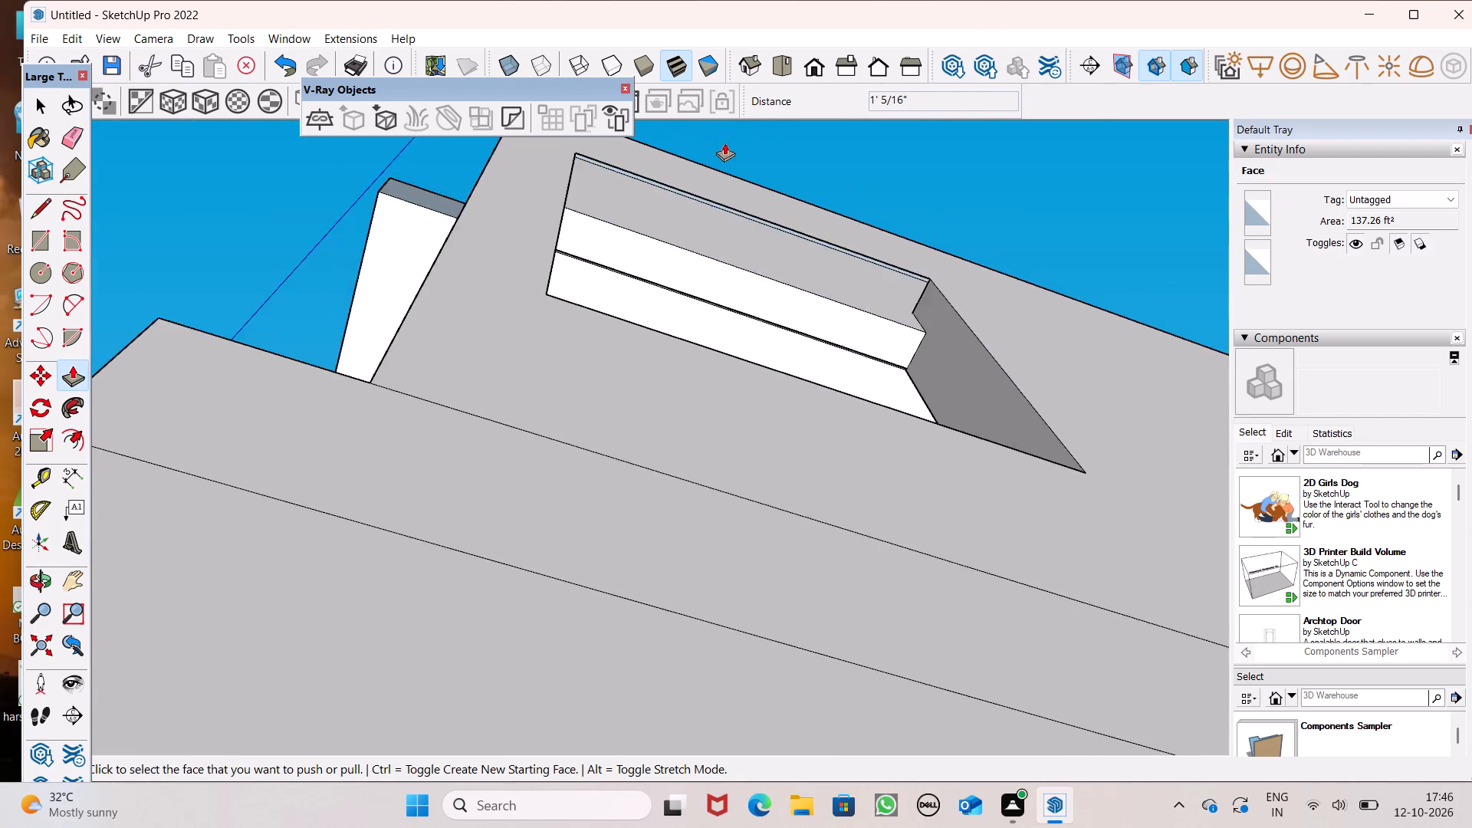
scroll(718, 127, up, 6)
scroll(554, 195, down, 3)
middle_drag(574, 236, 626, 130)
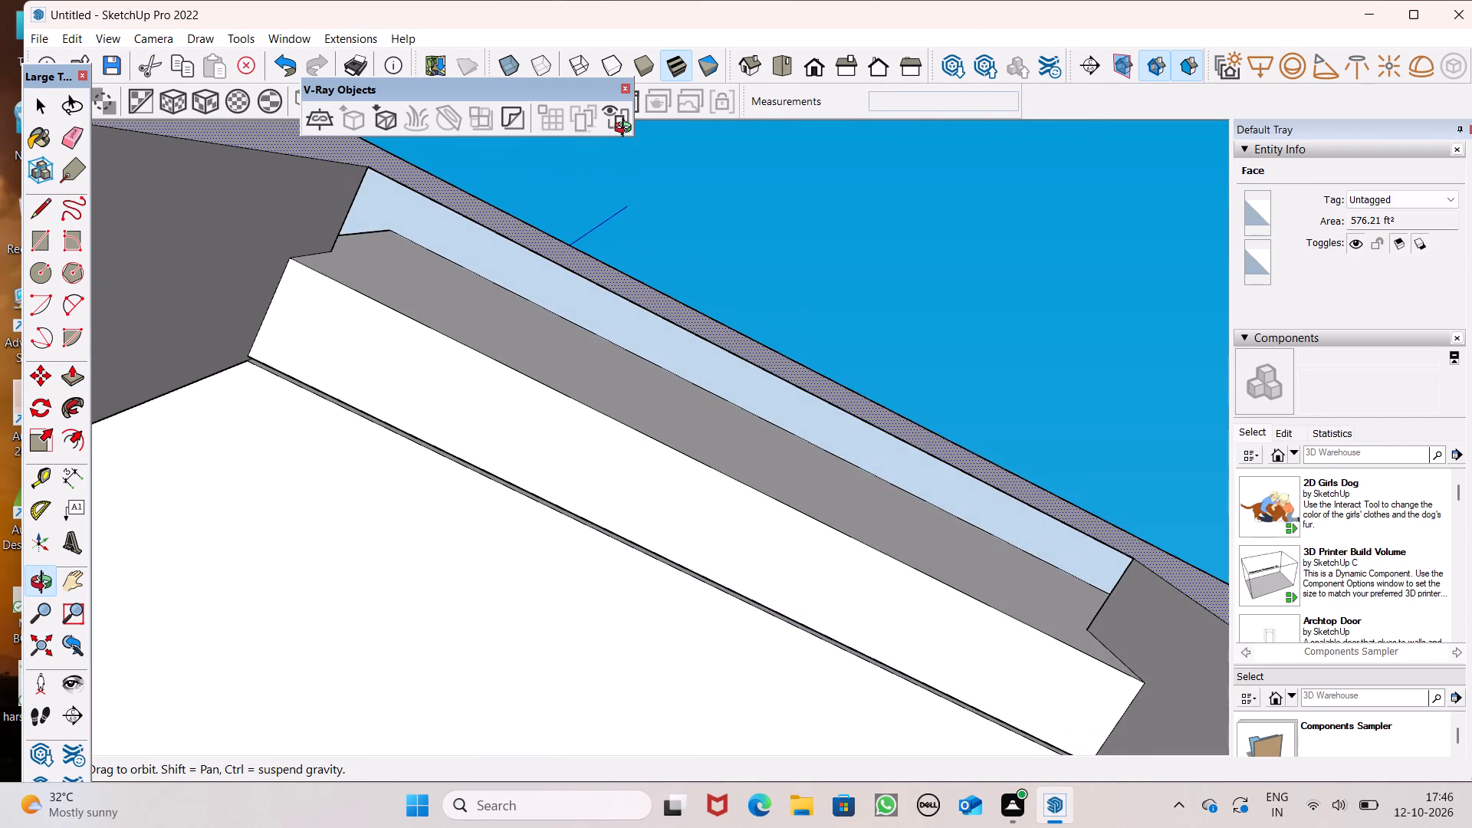
middle_drag(626, 130, 631, 125)
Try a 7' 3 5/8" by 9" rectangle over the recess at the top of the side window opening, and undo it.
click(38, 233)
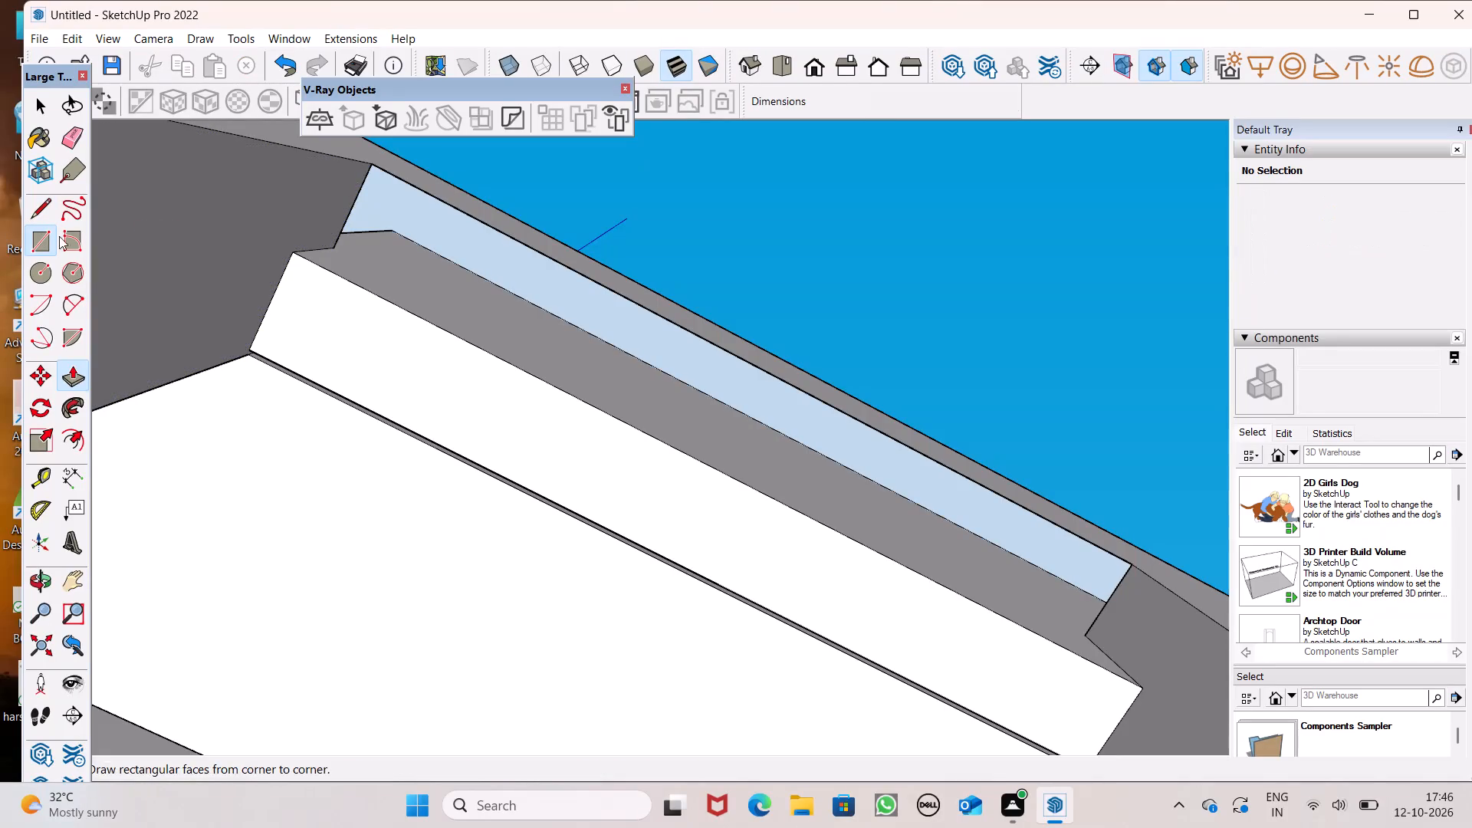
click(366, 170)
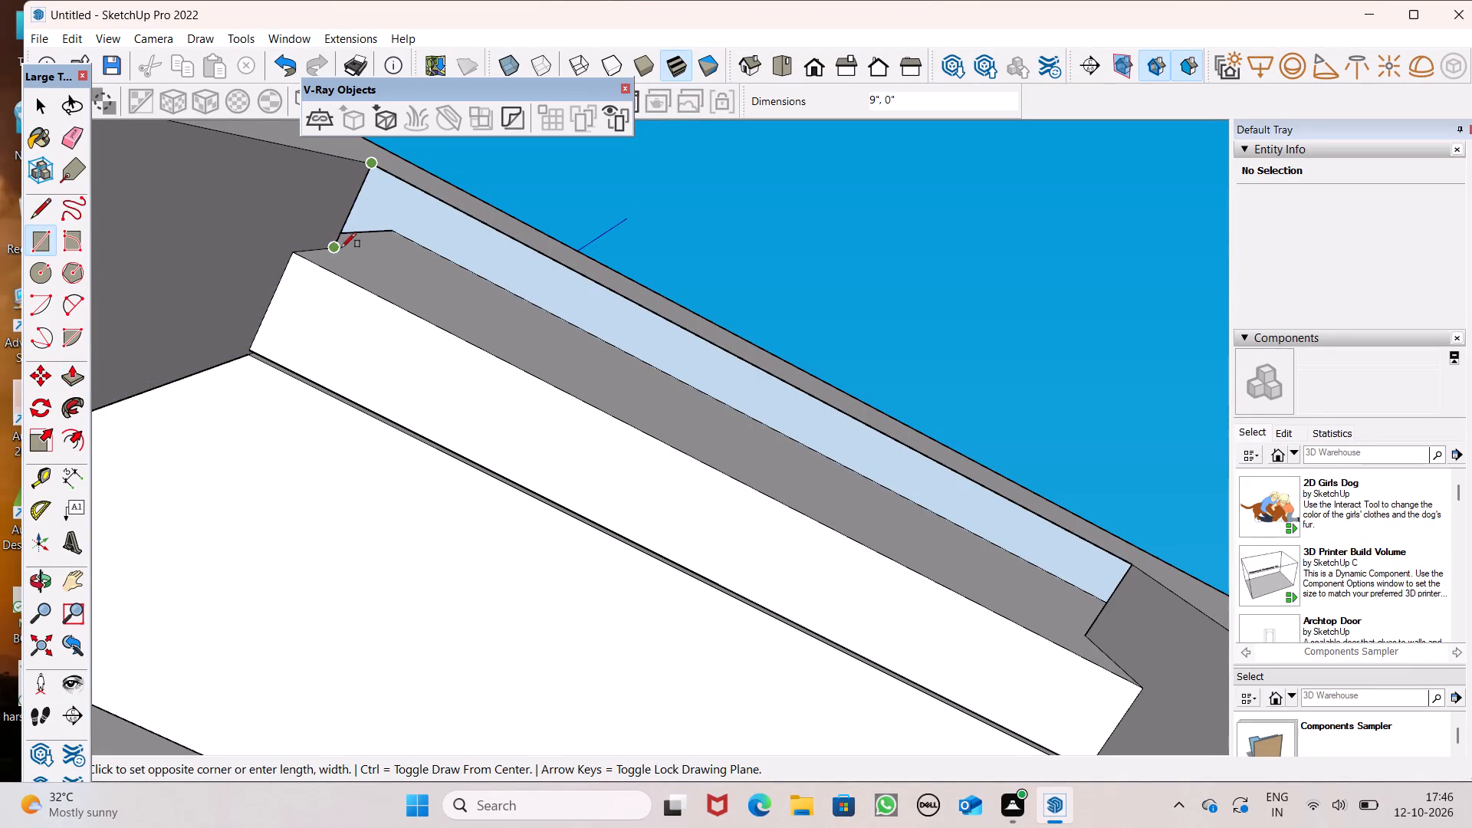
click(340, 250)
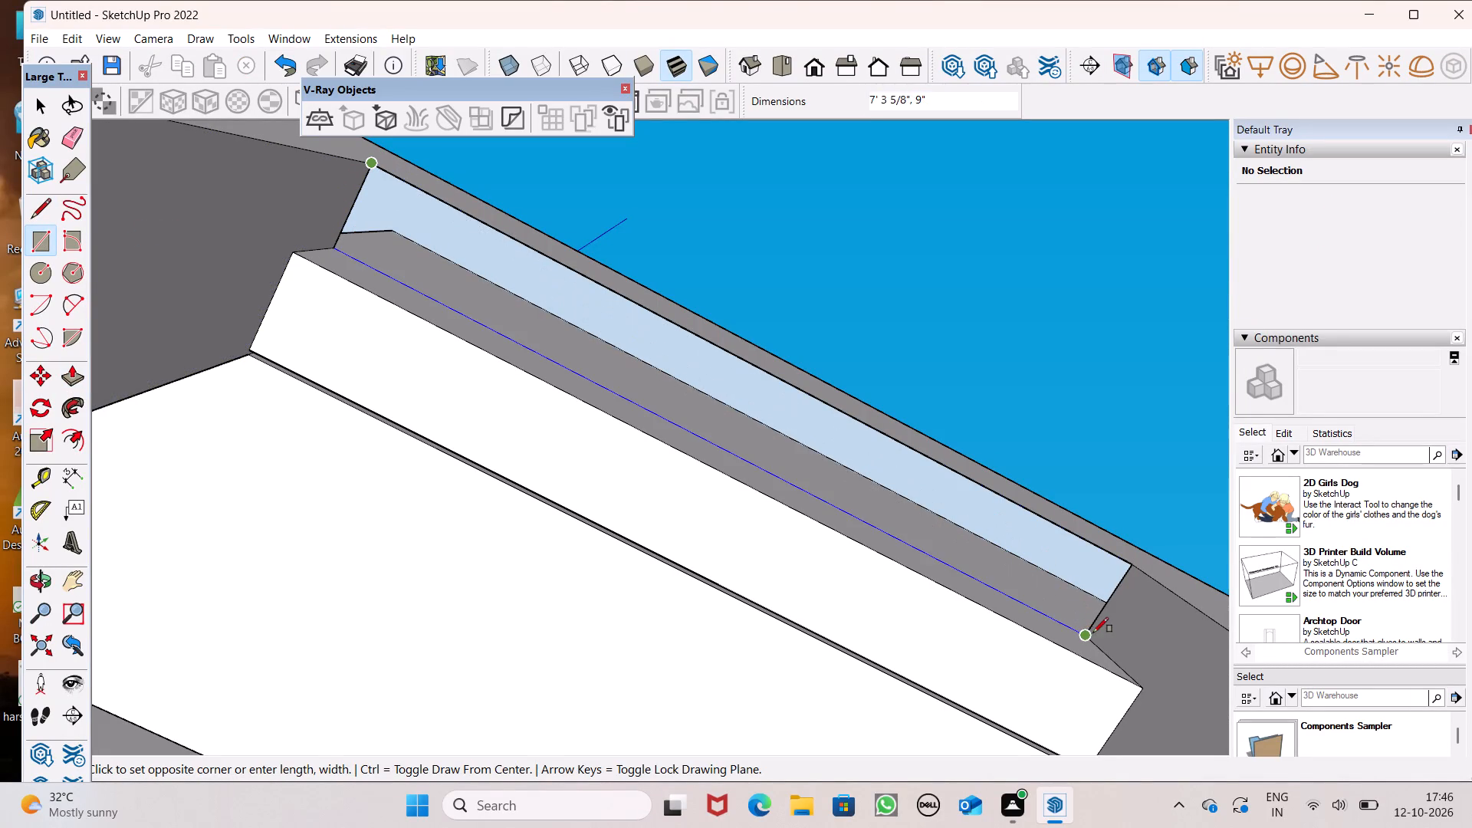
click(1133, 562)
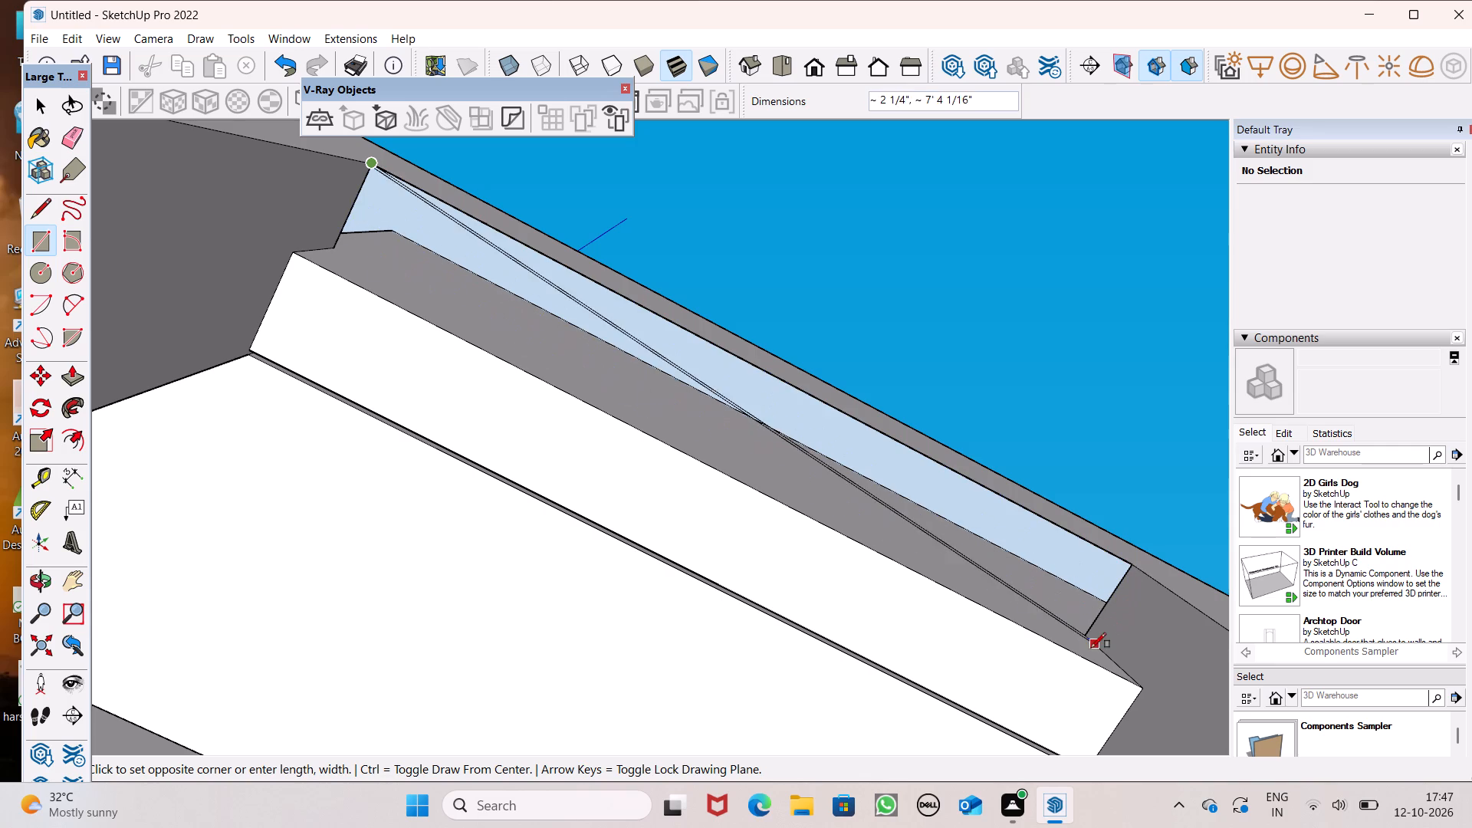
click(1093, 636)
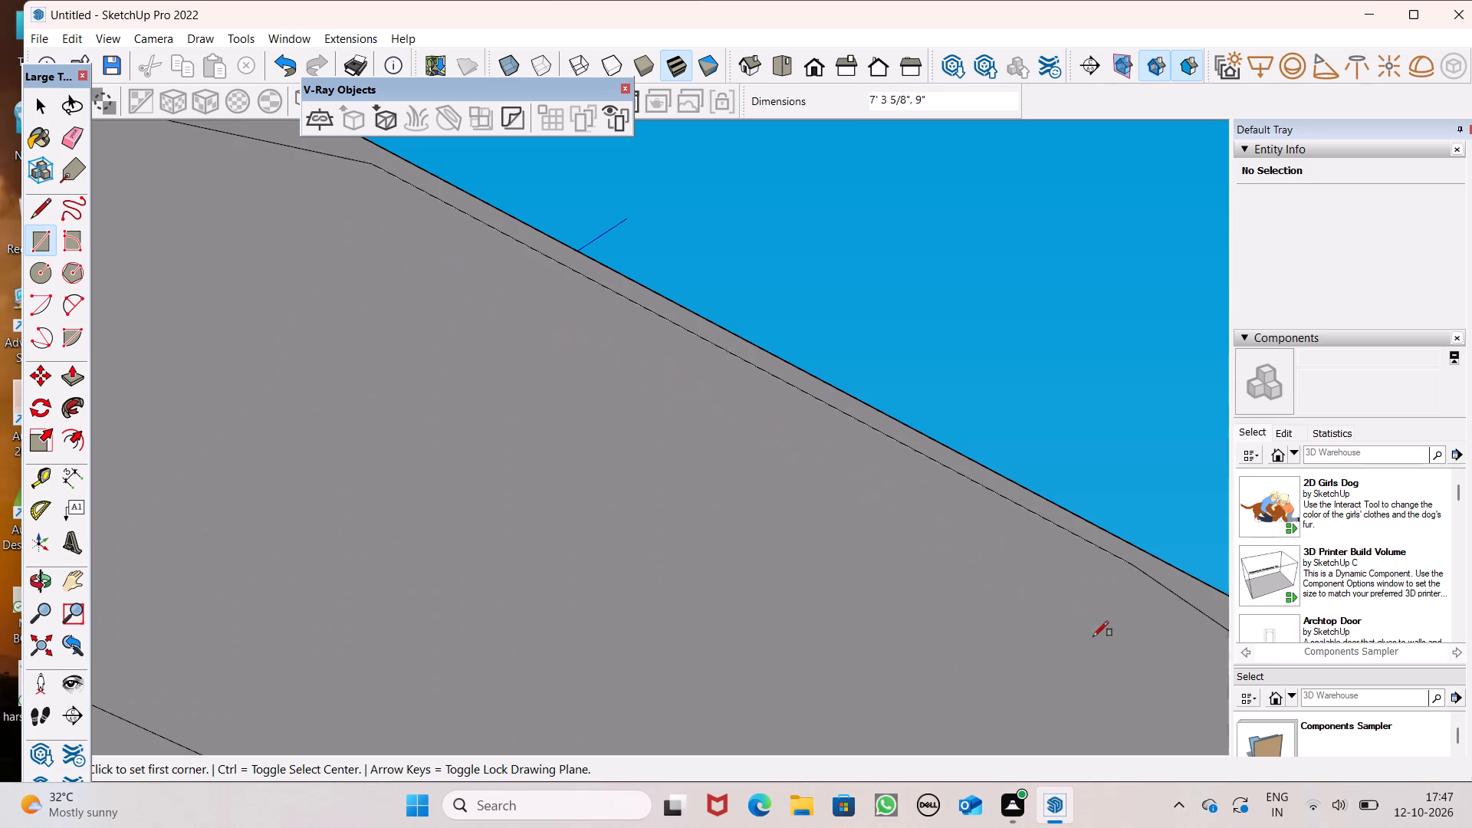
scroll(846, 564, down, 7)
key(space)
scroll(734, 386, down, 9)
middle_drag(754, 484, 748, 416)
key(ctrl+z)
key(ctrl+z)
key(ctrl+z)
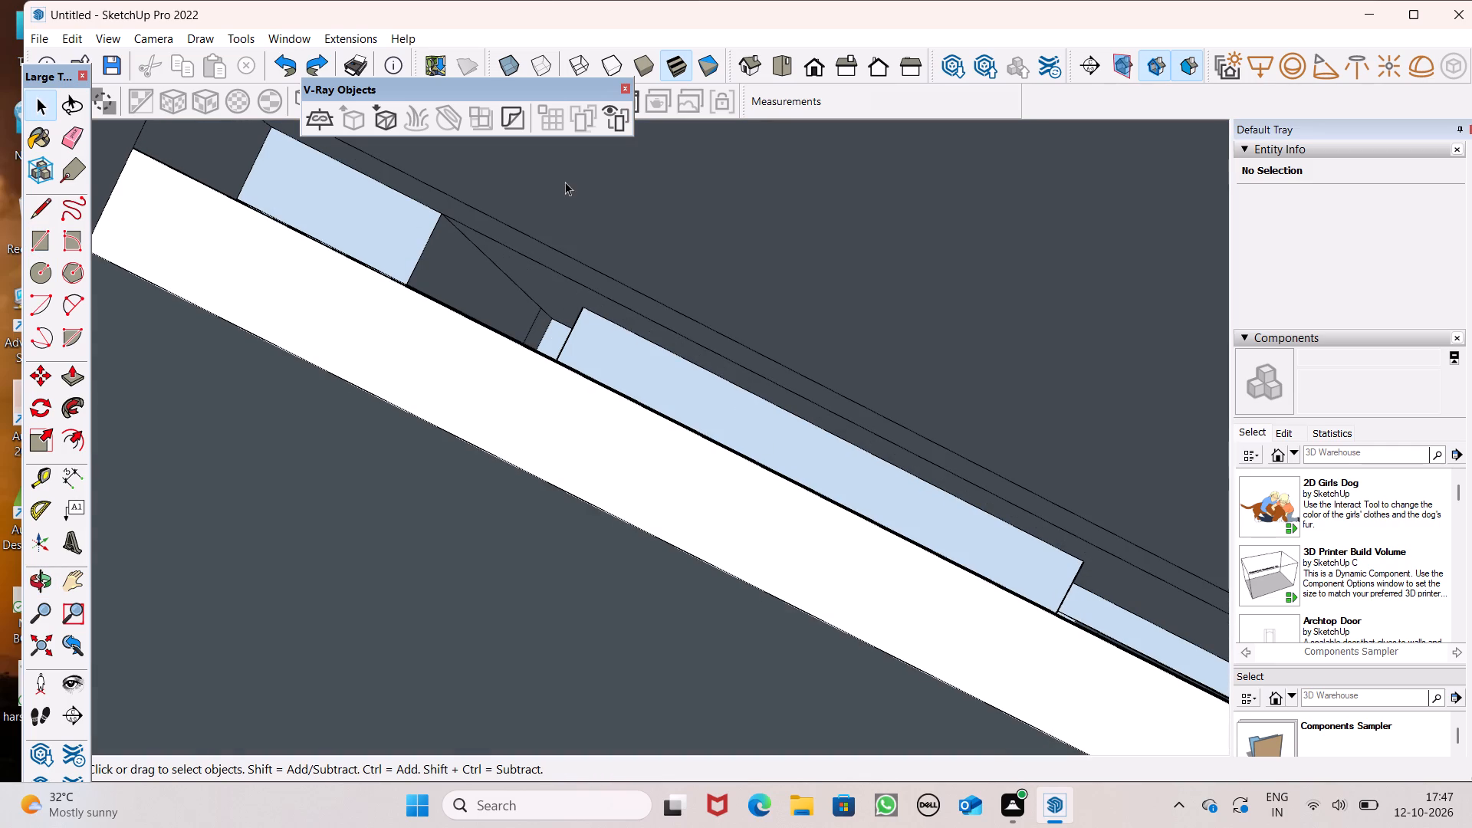
Undo the earlier edits back to before the front bay's roof slab and front parapet were extruded.
click(805, 68)
scroll(844, 411, down, 9)
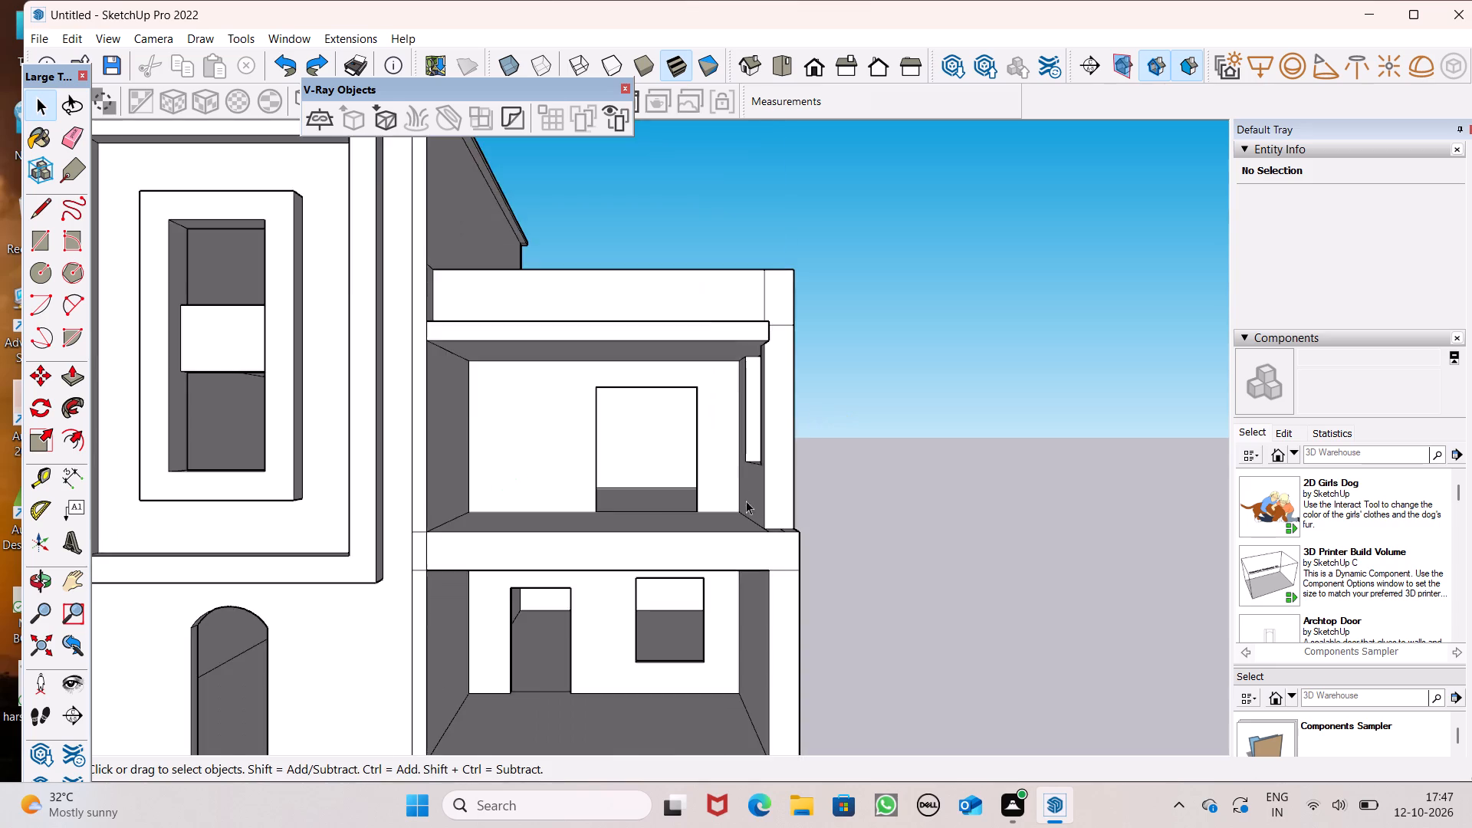
middle_drag(745, 501, 979, 380)
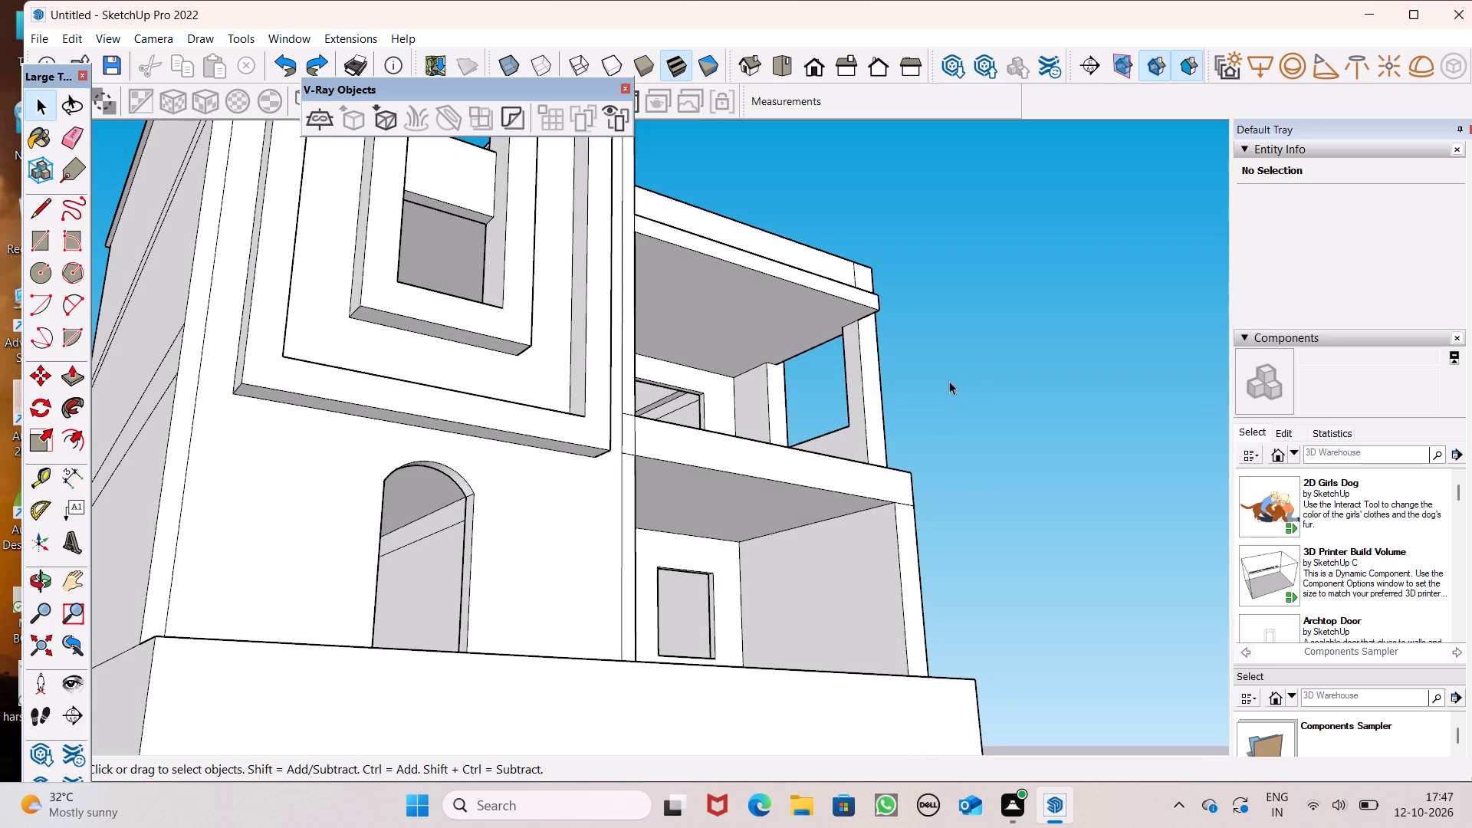
middle_drag(977, 377, 637, 519)
key(ctrl+z)
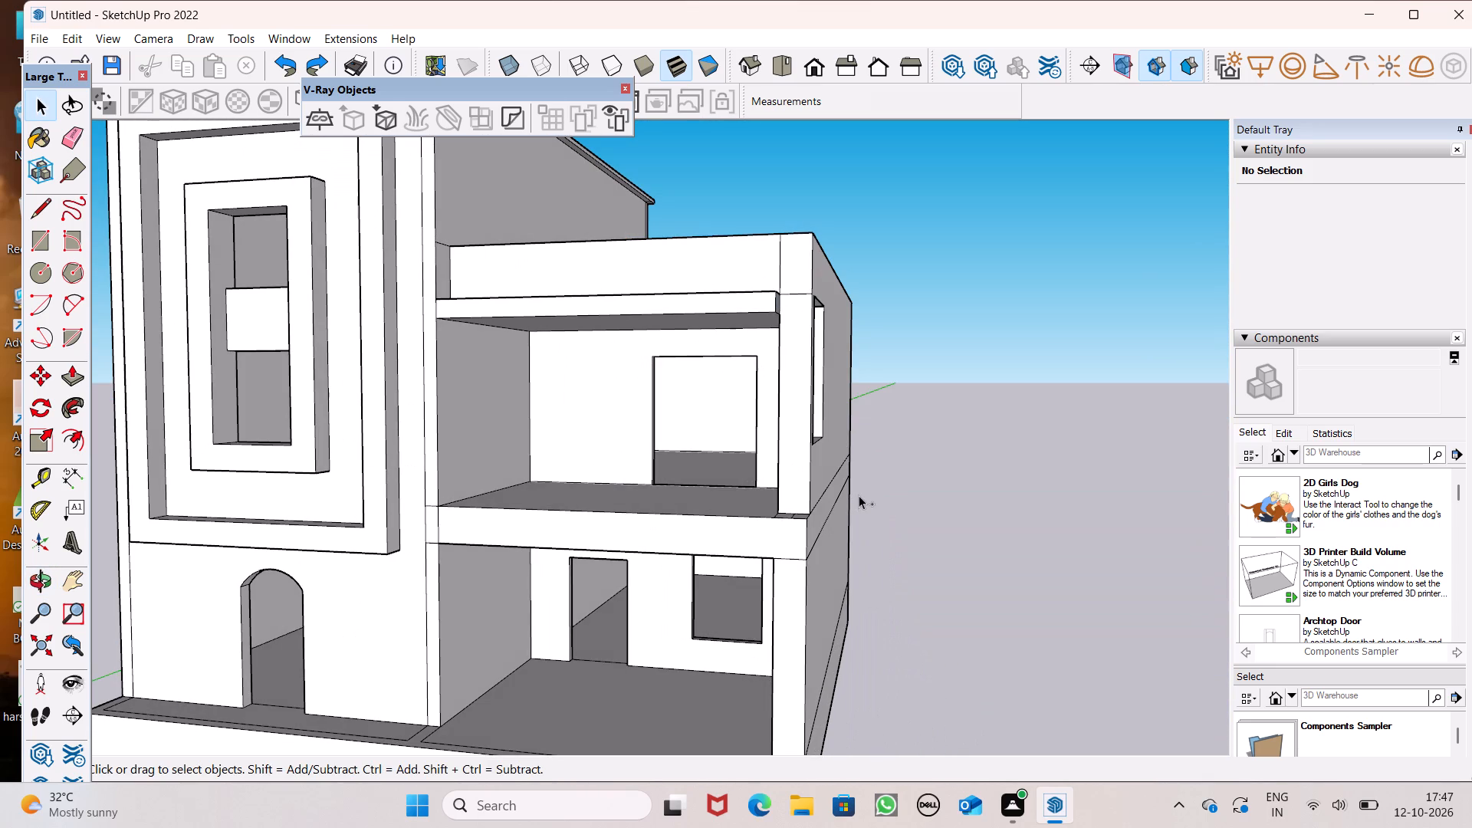
key(ctrl+z)
key(ctrl+z)
key(ctrl+z)
key(ctrl+z)
key(ctrl+z)
key(ctrl+z)
key(ctrl+z)
key(ctrl+z)
key(ctrl+z)
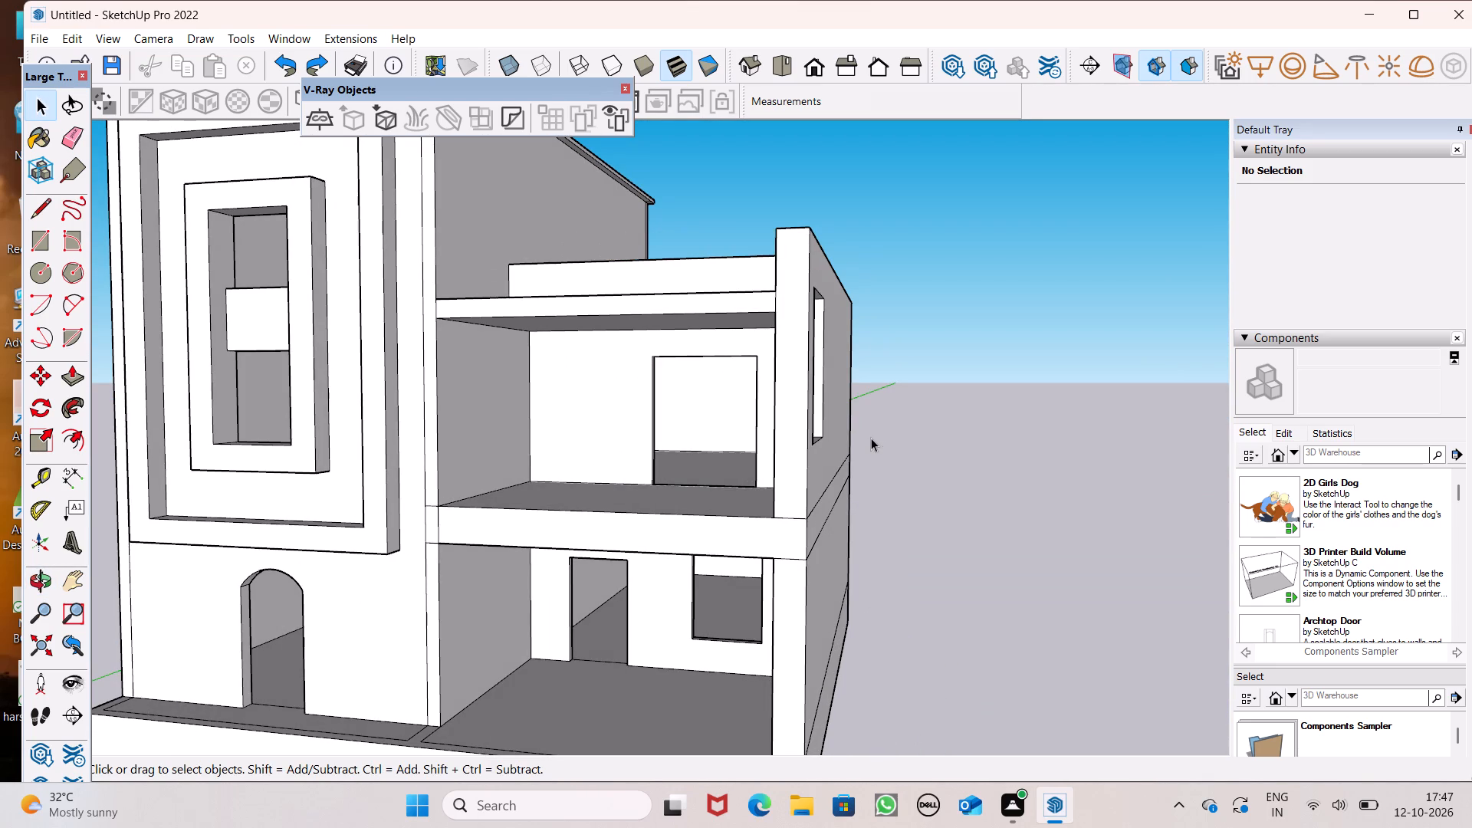
key(ctrl+z)
key(ctrl+z)
key(ctrl+z)
Pull the top face of the side window opening down 2' 7/8" to lower the window head.
scroll(866, 426, up, 1)
middle_drag(863, 426, 636, 407)
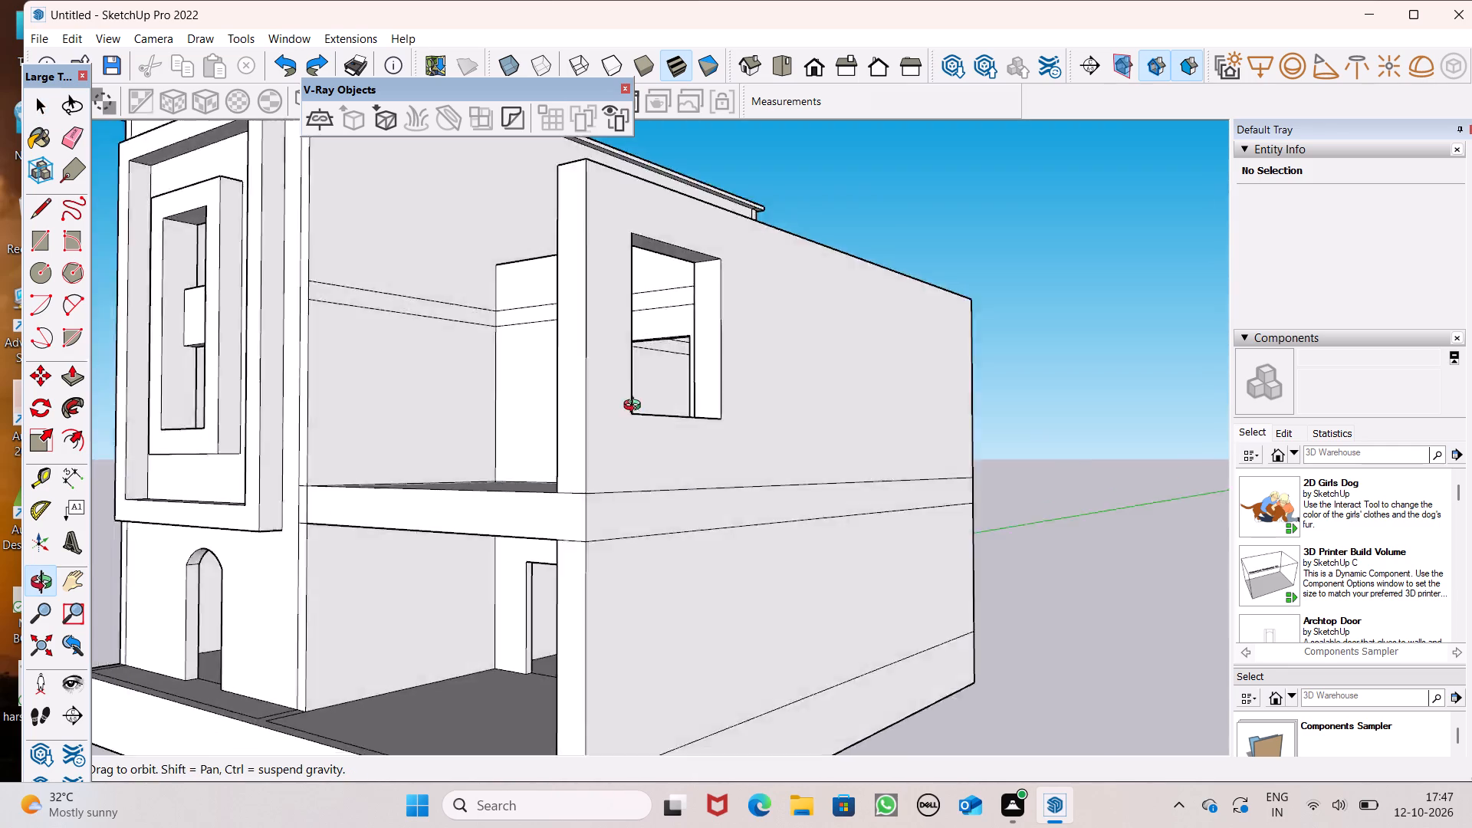
middle_drag(636, 407, 547, 420)
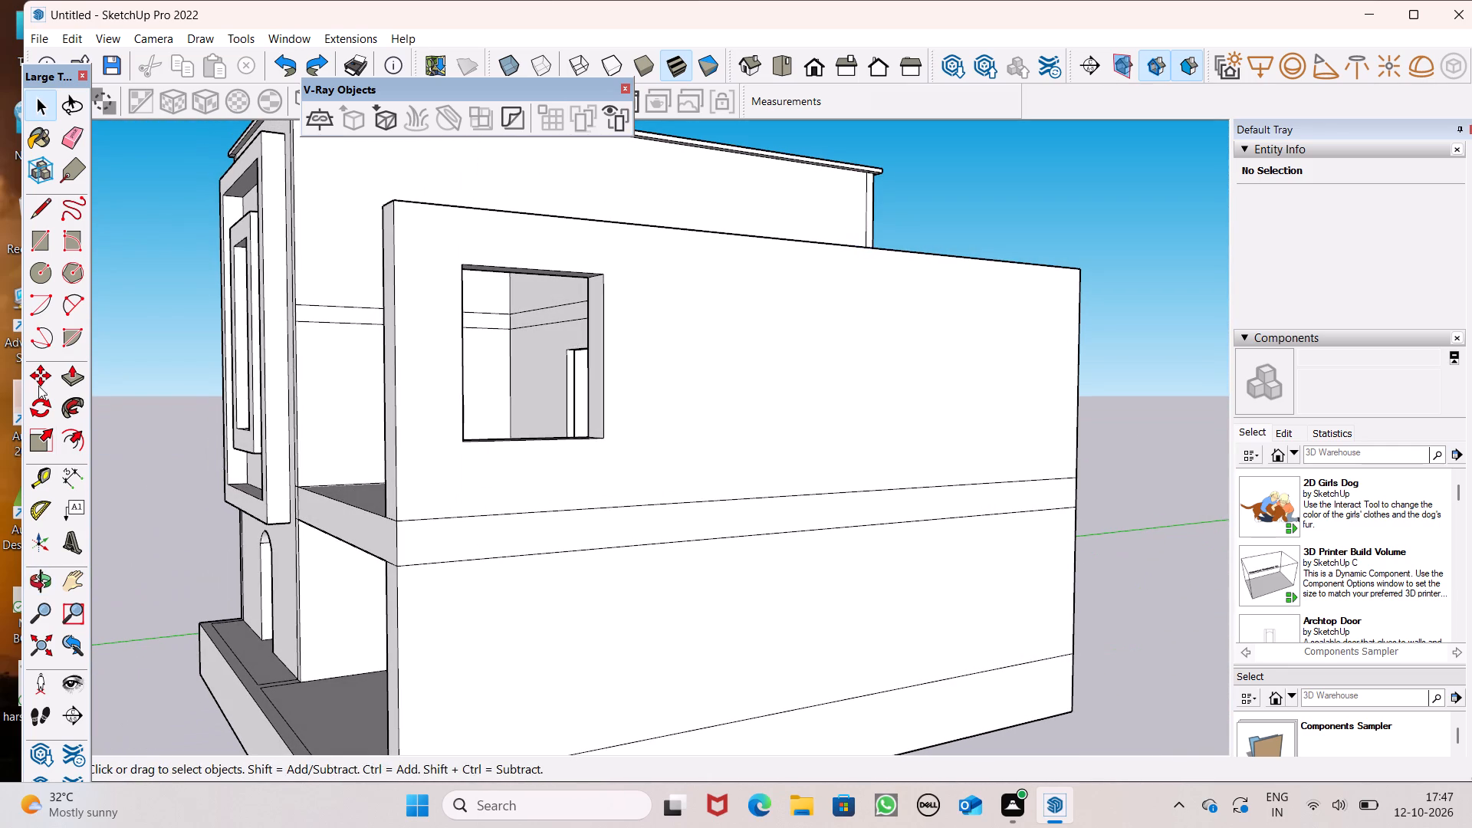
click(68, 376)
middle_drag(468, 268, 438, 157)
scroll(438, 157, up, 1)
scroll(534, 191, up, 4)
drag(534, 203, 534, 264)
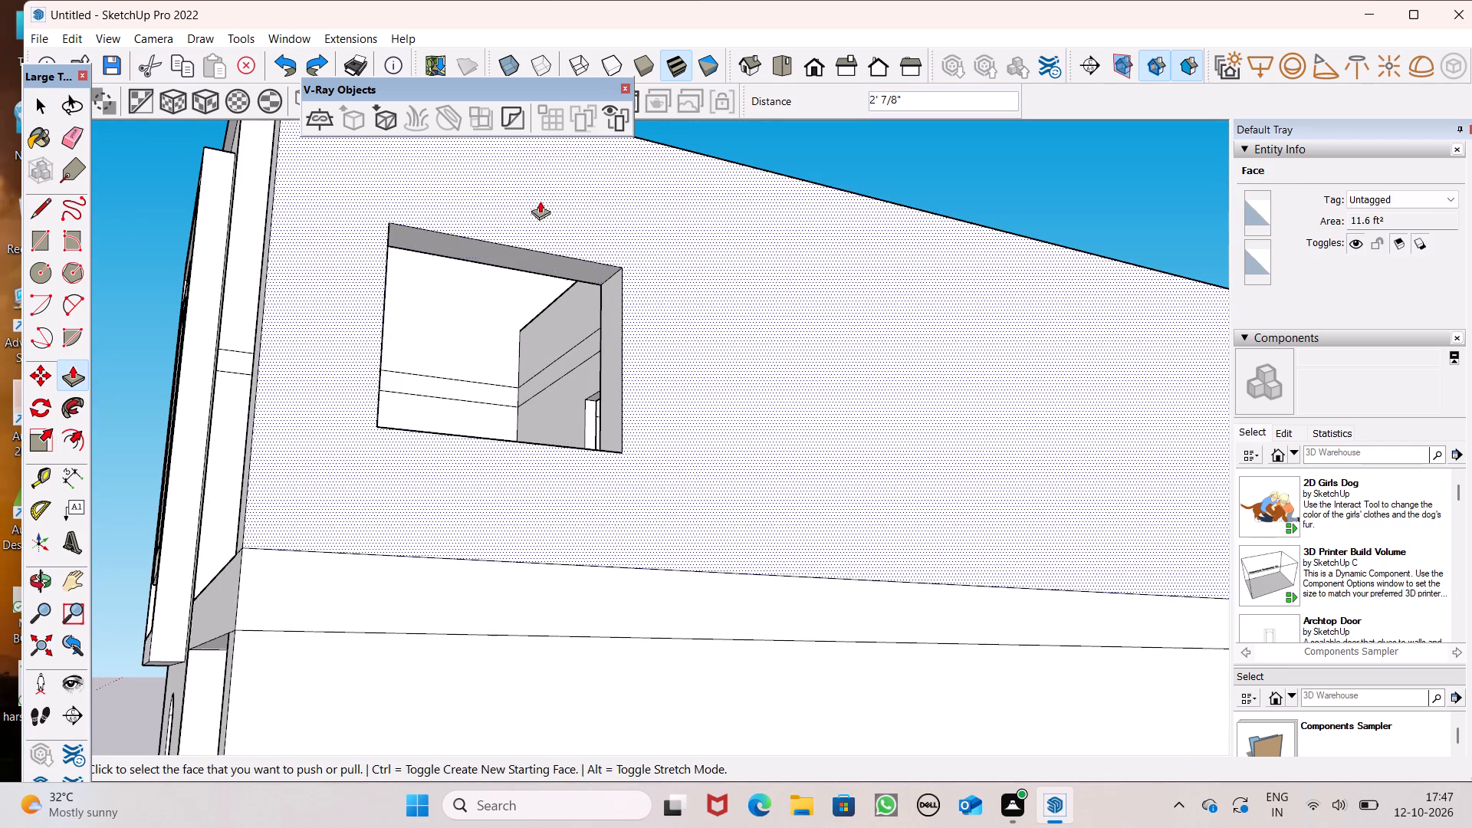
Pull the roof-slab strip on the front bay's back wall forward about 3' 7 1/4".
scroll(547, 201, down, 5)
middle_drag(581, 279, 1066, 487)
middle_drag(1112, 560, 1168, 459)
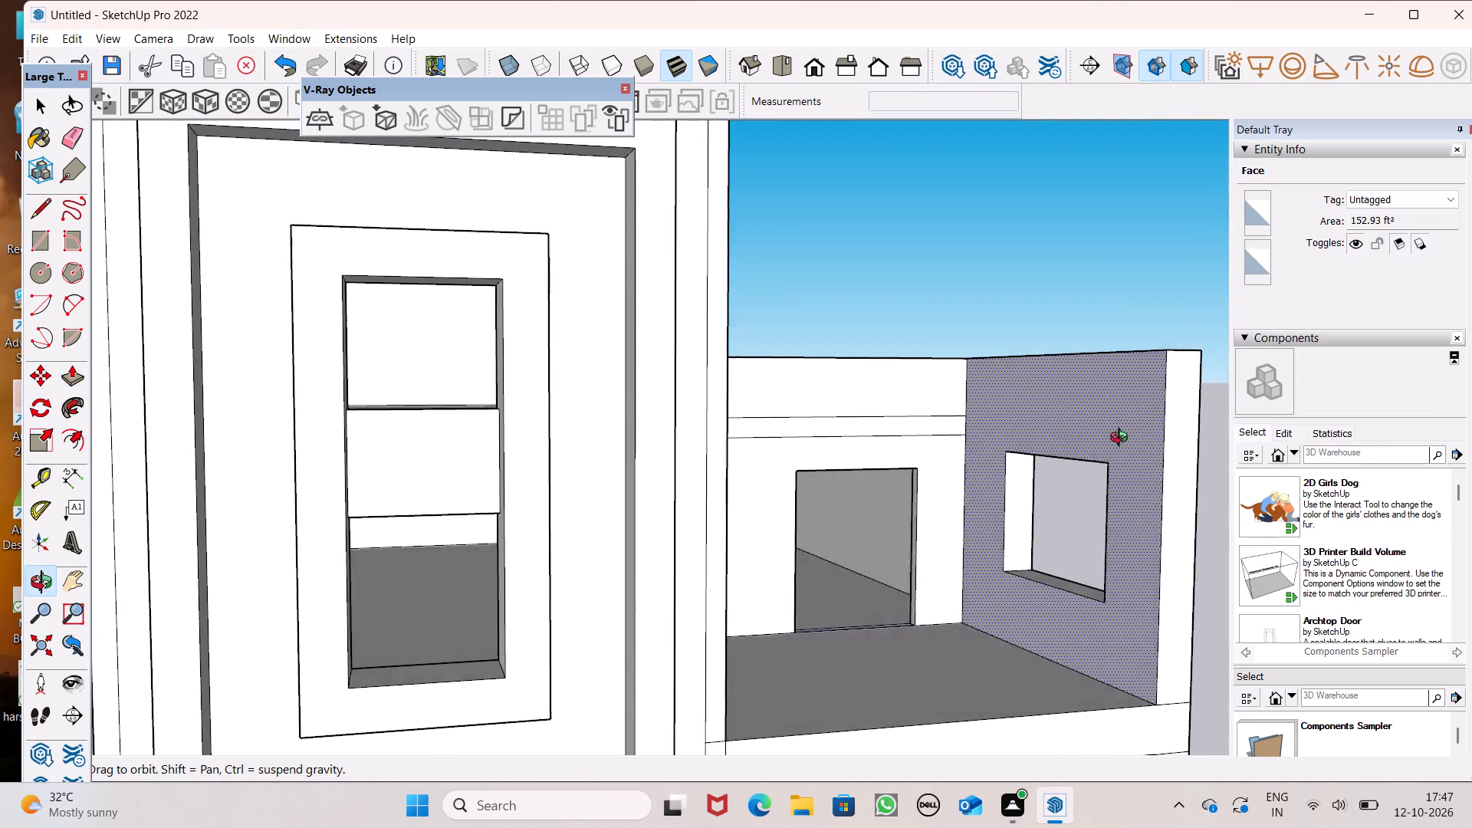
scroll(930, 435, up, 4)
drag(880, 420, 1045, 575)
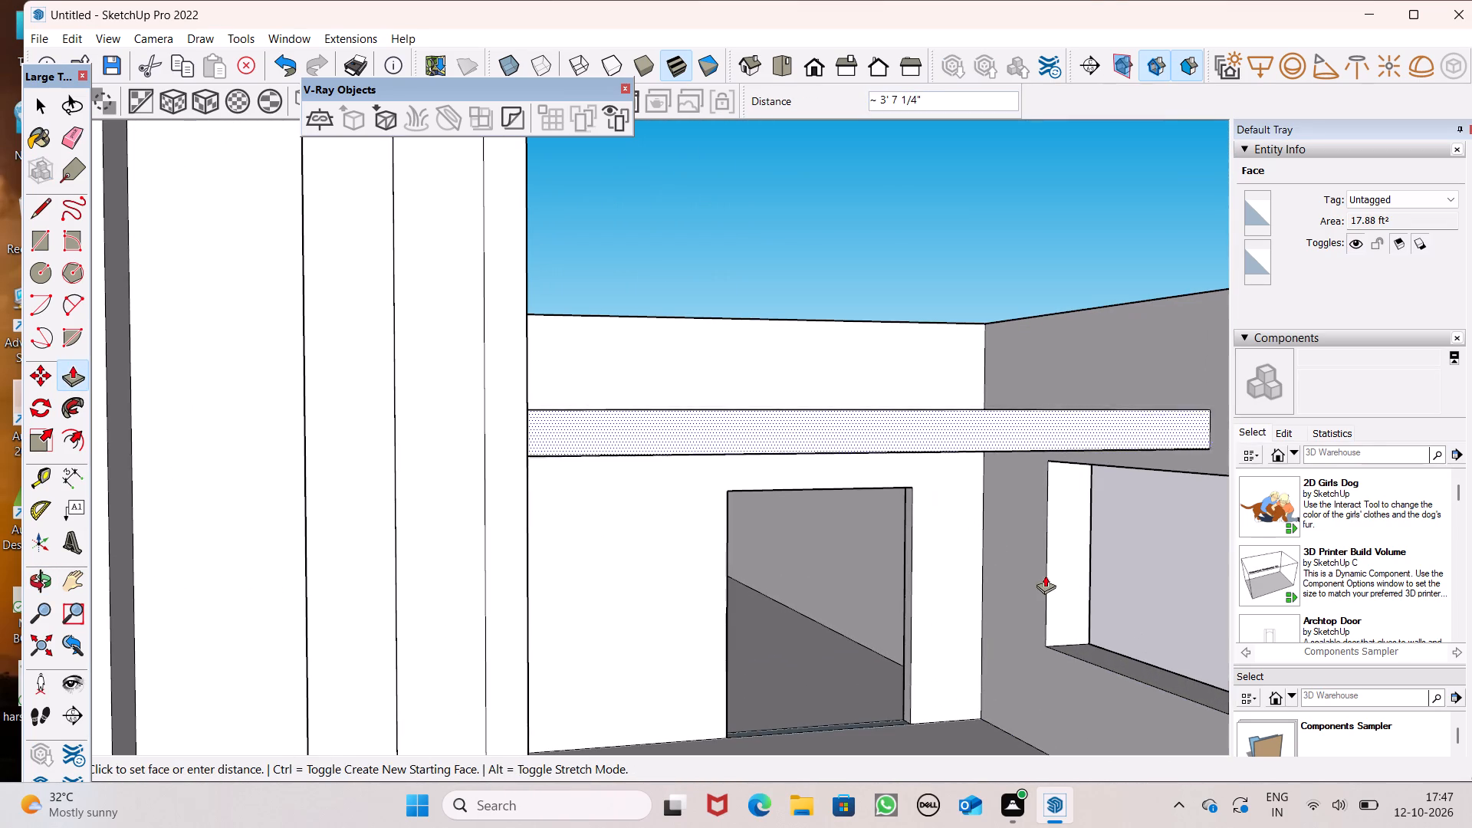
drag(1045, 575, 1045, 577)
Pull the new roof slab's front edge face about 10' 5" further out toward the front of the side wall.
scroll(912, 292, down, 7)
middle_drag(1036, 423, 981, 555)
scroll(970, 311, down, 2)
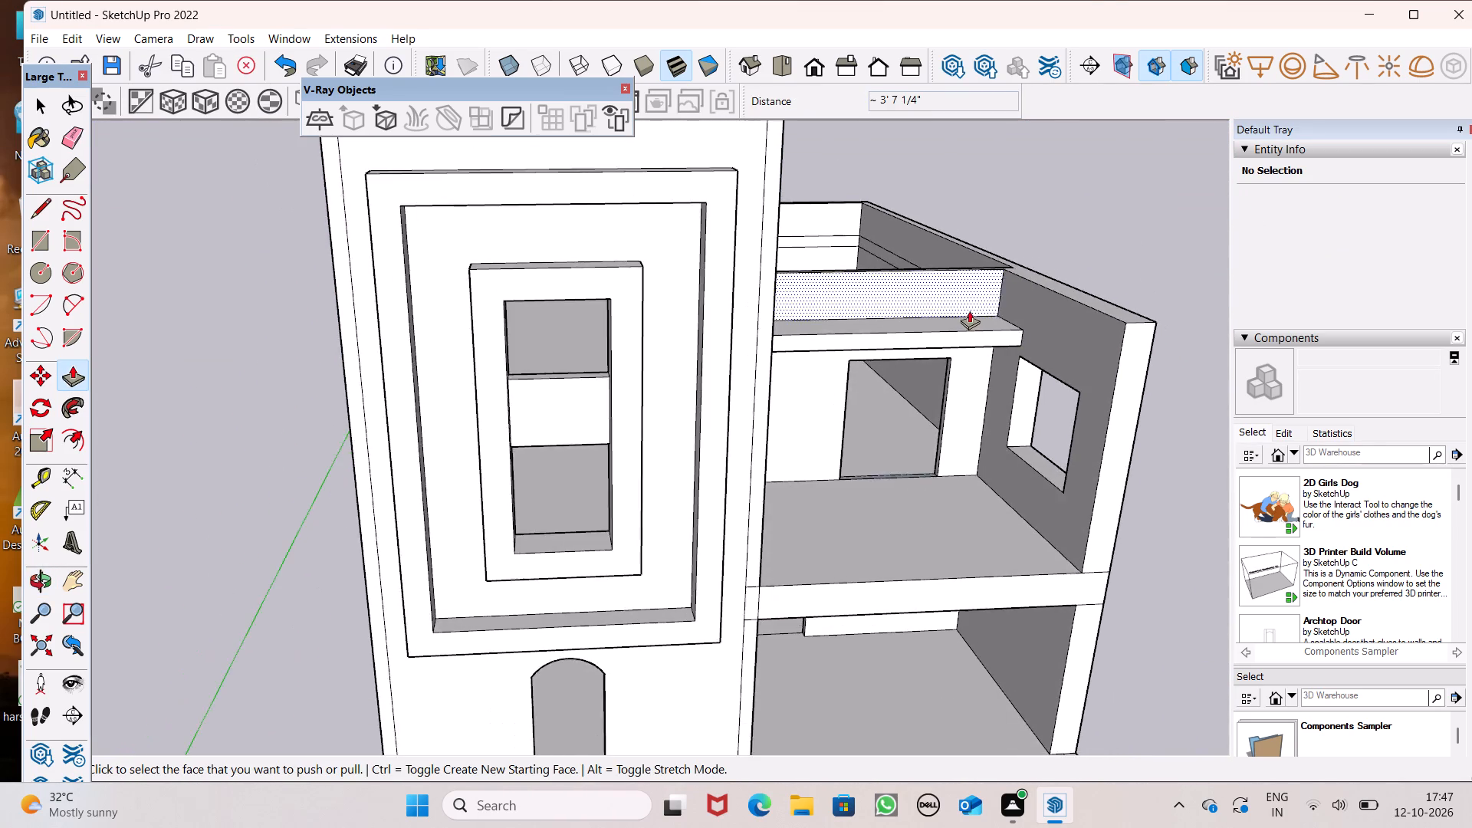
scroll(969, 310, down, 1)
drag(914, 330, 934, 363)
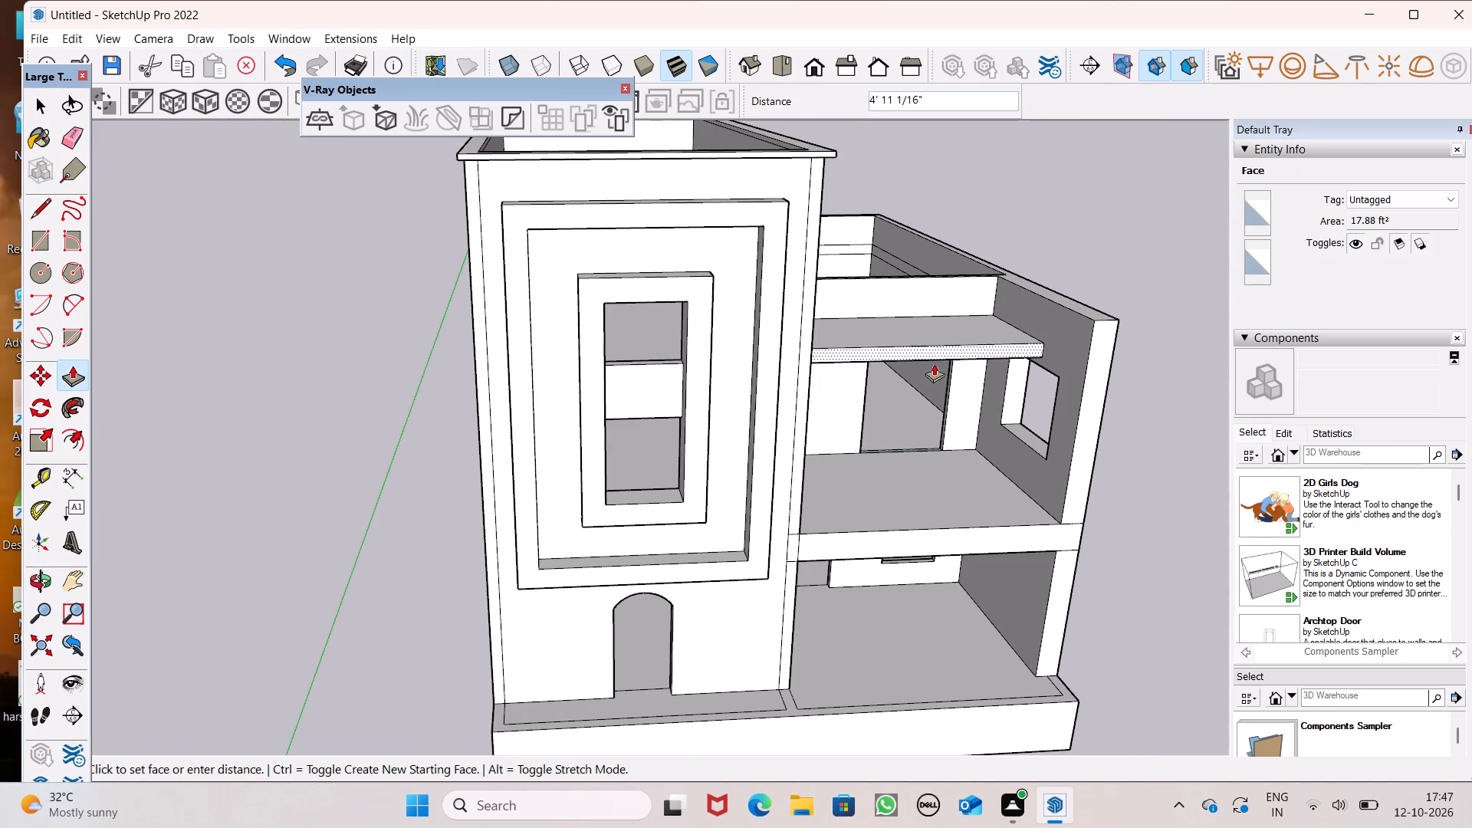
drag(934, 363, 1041, 470)
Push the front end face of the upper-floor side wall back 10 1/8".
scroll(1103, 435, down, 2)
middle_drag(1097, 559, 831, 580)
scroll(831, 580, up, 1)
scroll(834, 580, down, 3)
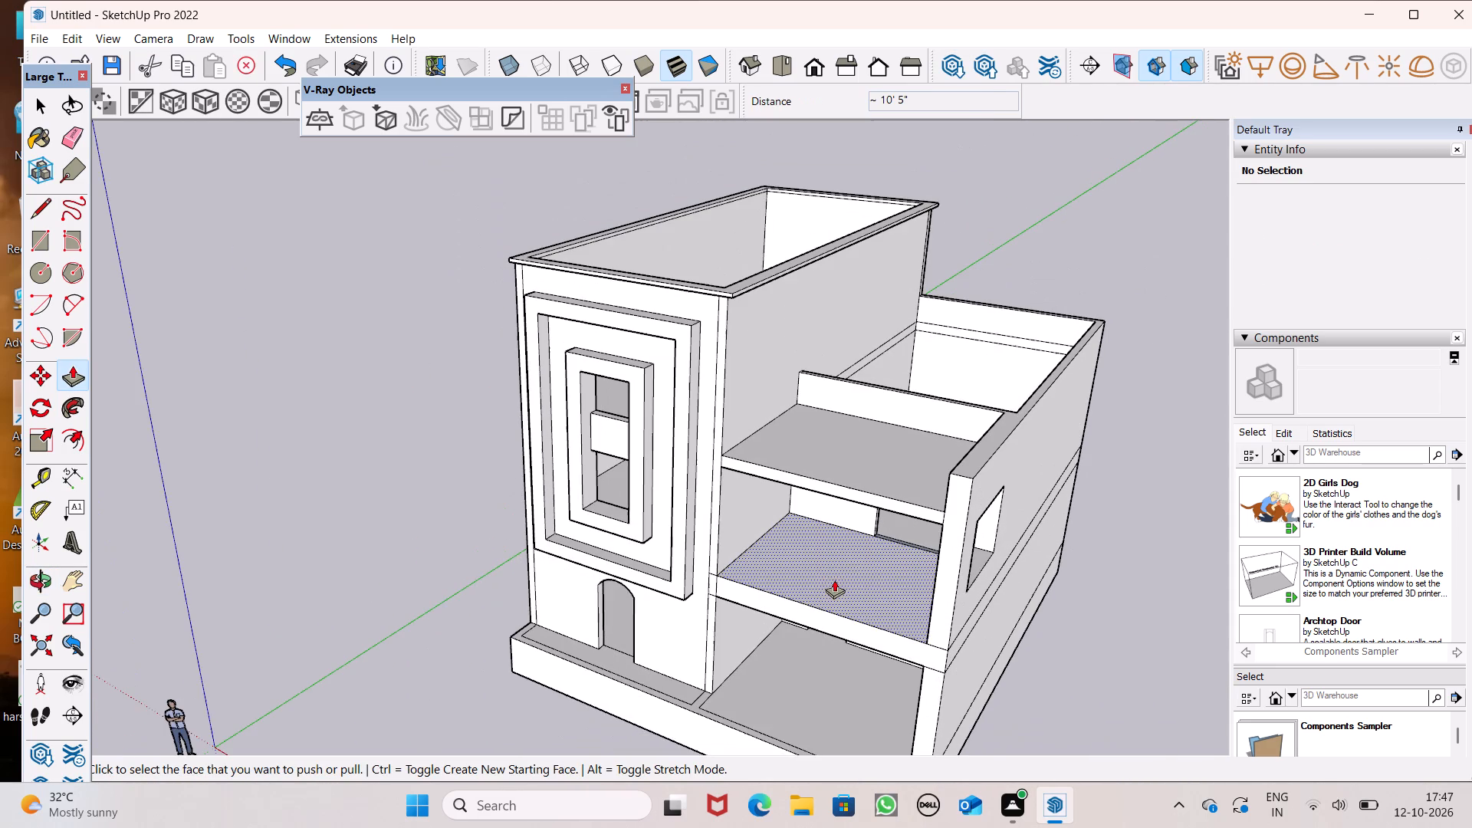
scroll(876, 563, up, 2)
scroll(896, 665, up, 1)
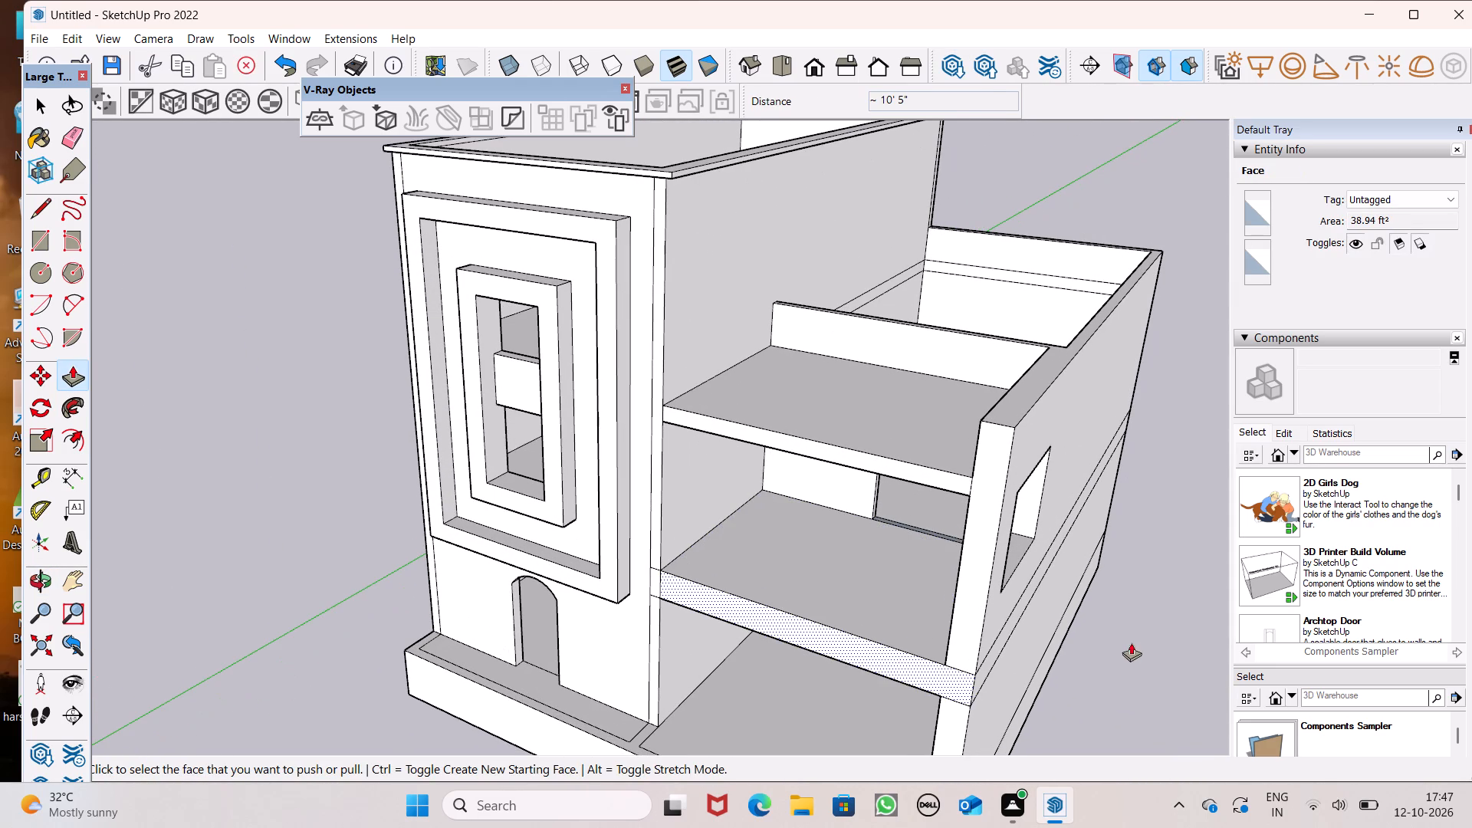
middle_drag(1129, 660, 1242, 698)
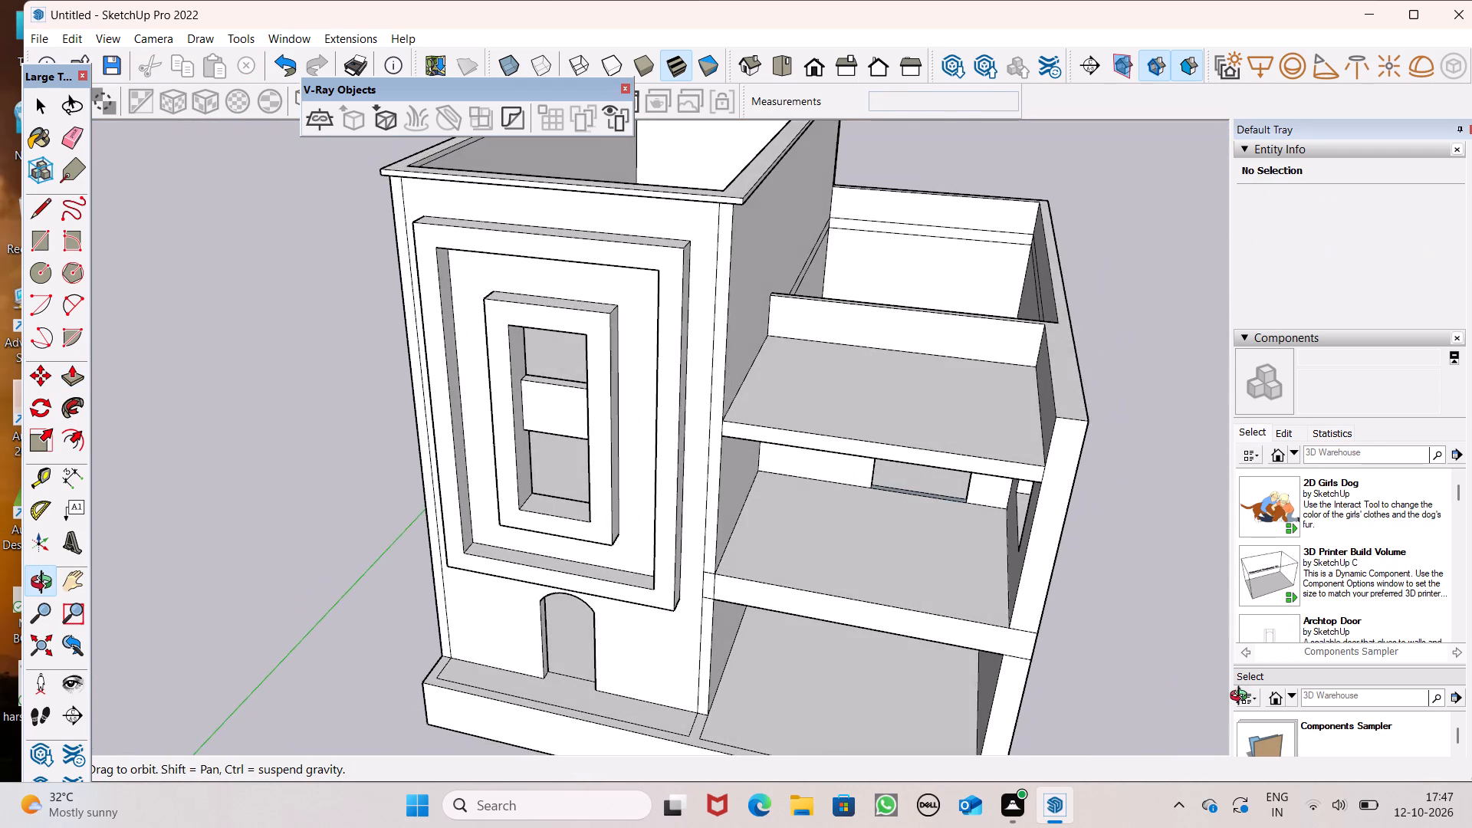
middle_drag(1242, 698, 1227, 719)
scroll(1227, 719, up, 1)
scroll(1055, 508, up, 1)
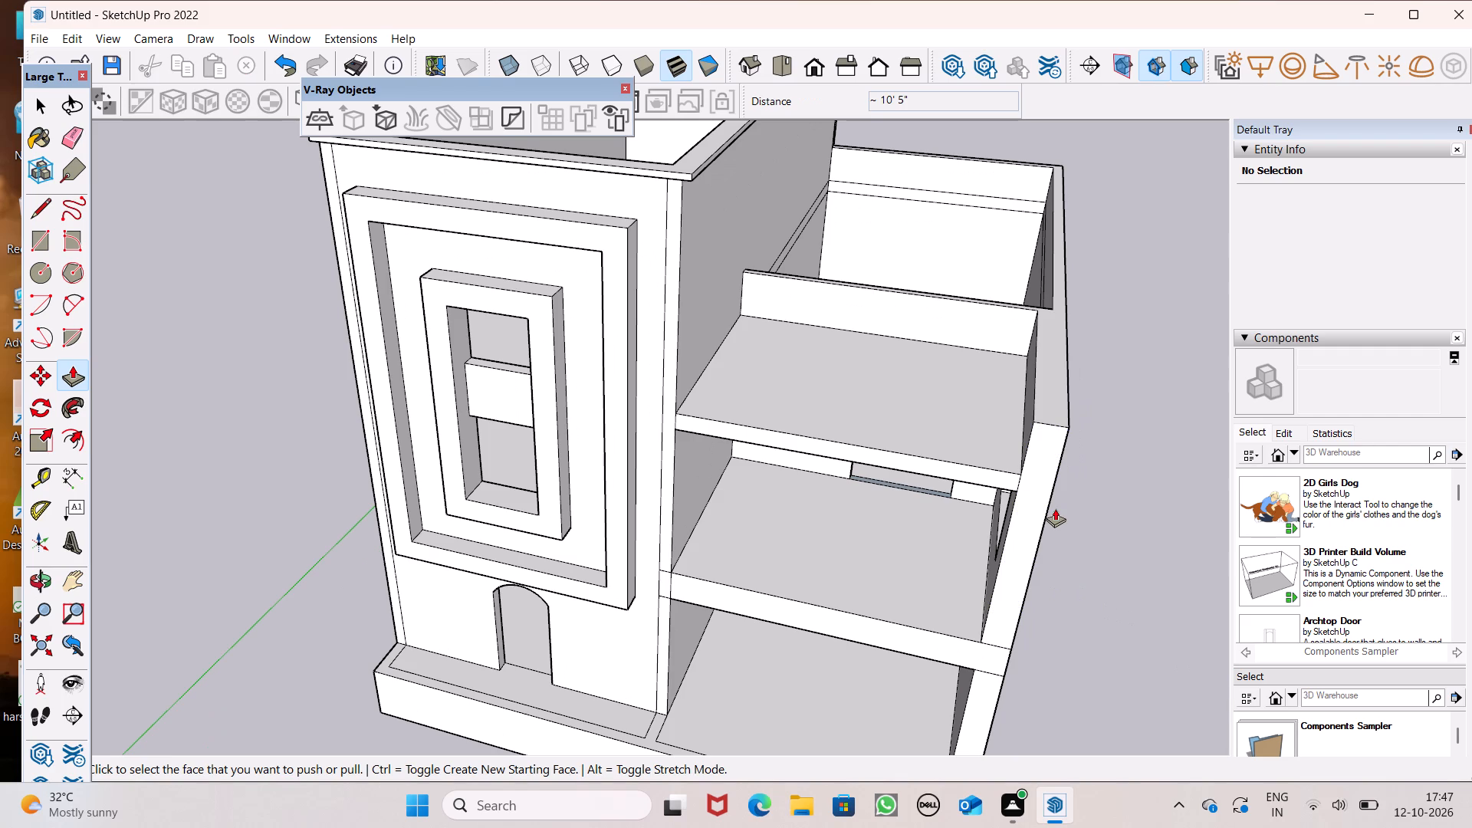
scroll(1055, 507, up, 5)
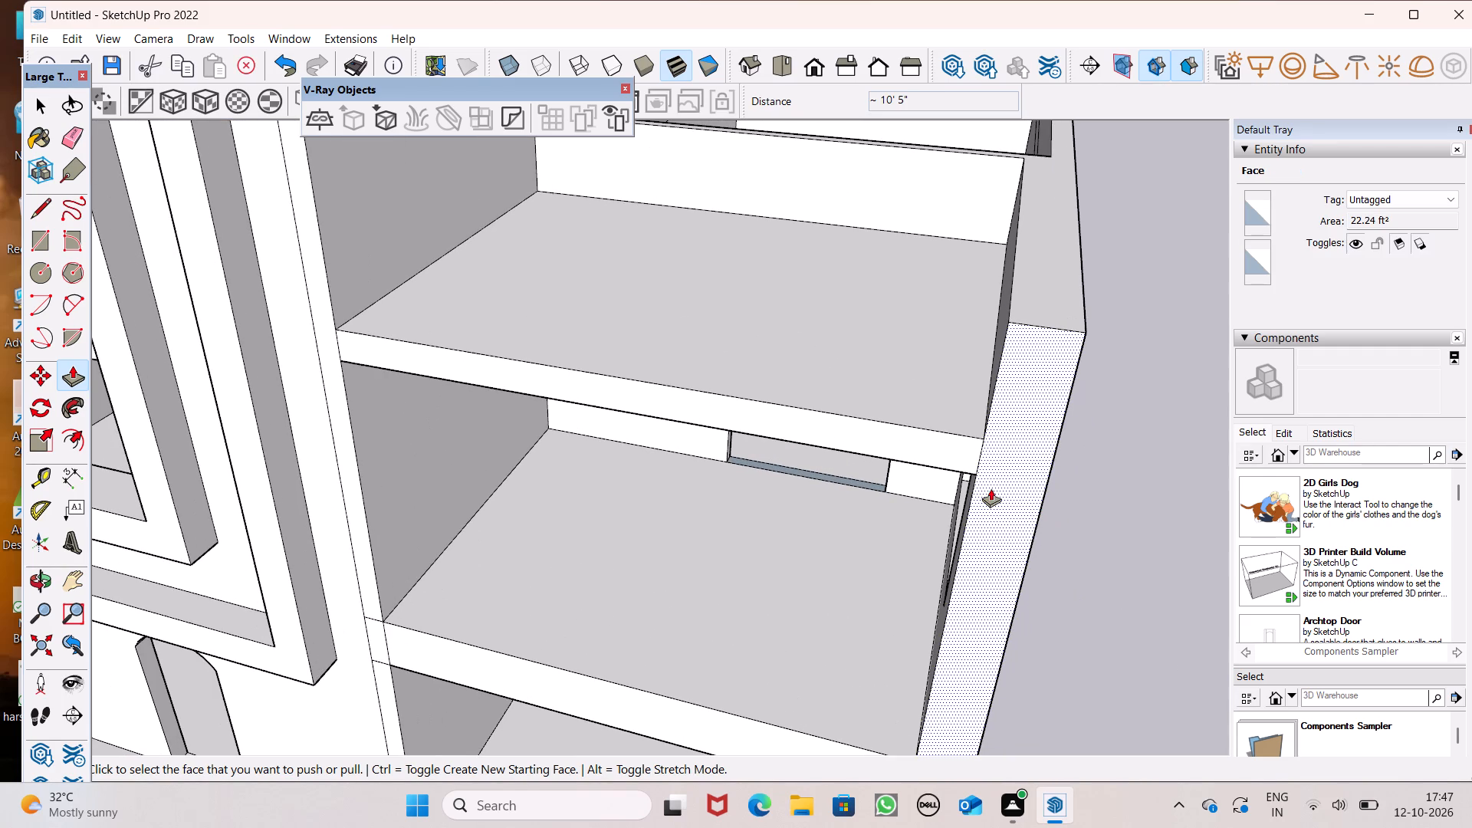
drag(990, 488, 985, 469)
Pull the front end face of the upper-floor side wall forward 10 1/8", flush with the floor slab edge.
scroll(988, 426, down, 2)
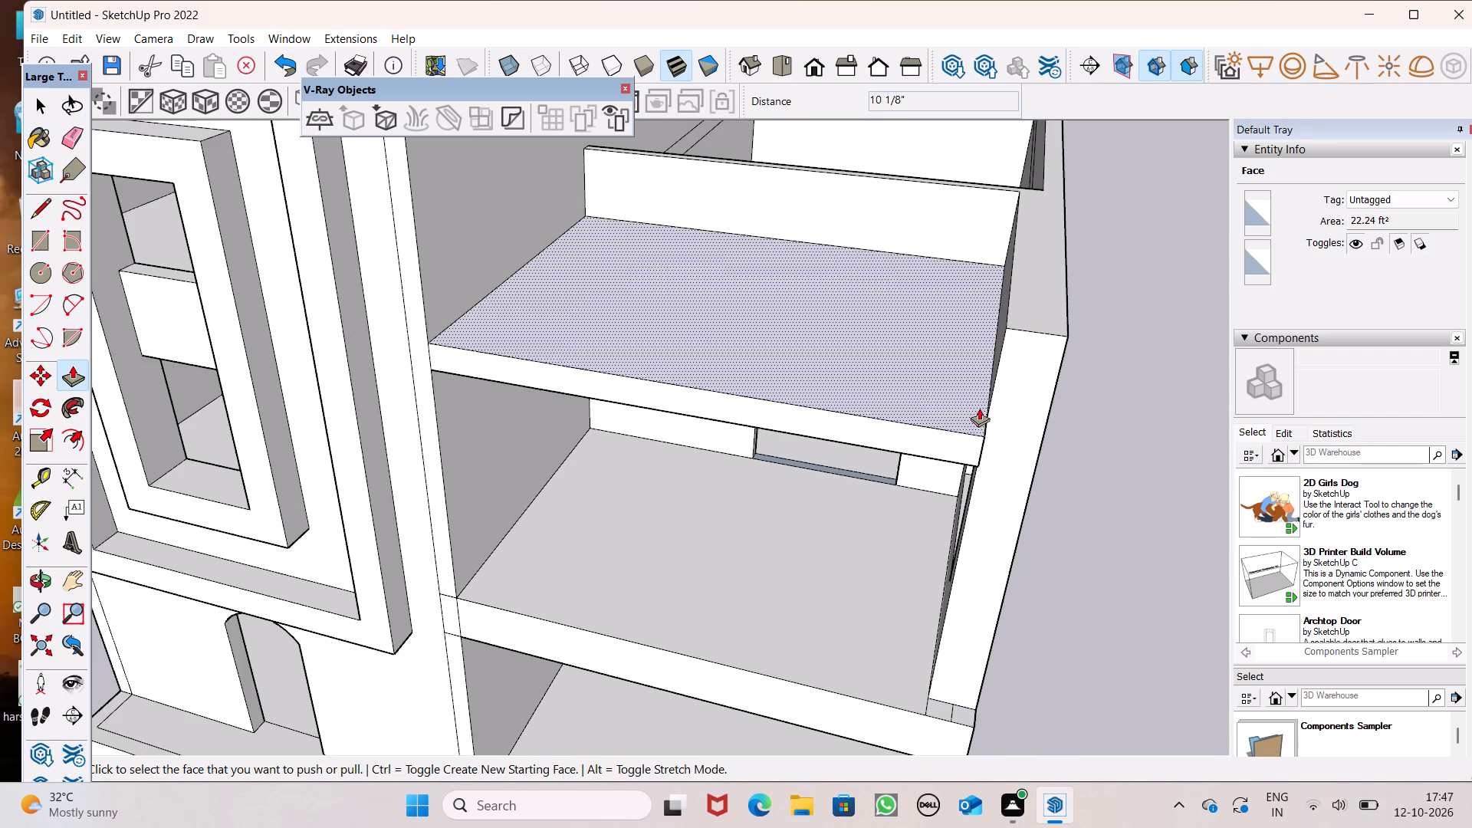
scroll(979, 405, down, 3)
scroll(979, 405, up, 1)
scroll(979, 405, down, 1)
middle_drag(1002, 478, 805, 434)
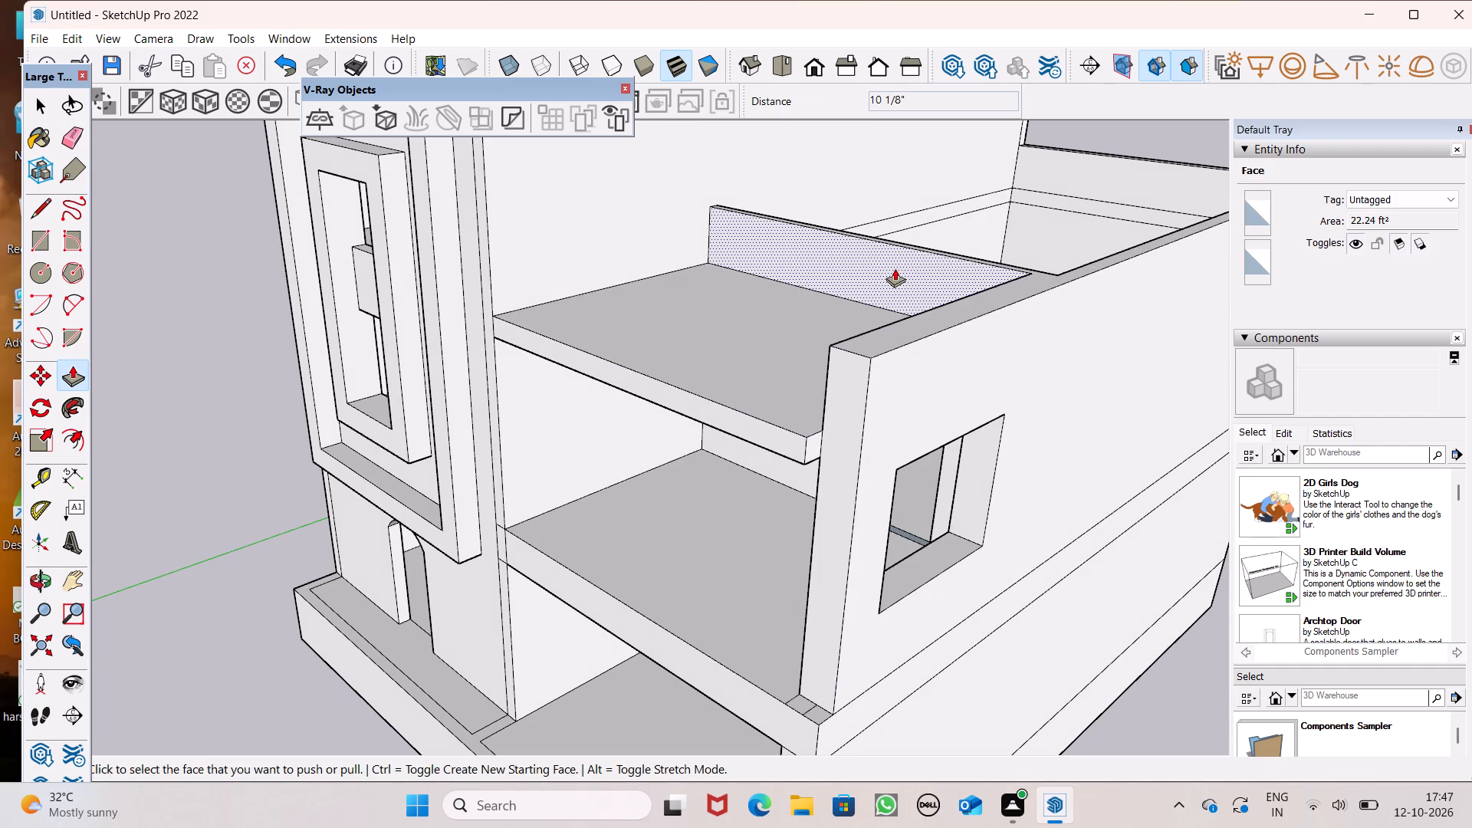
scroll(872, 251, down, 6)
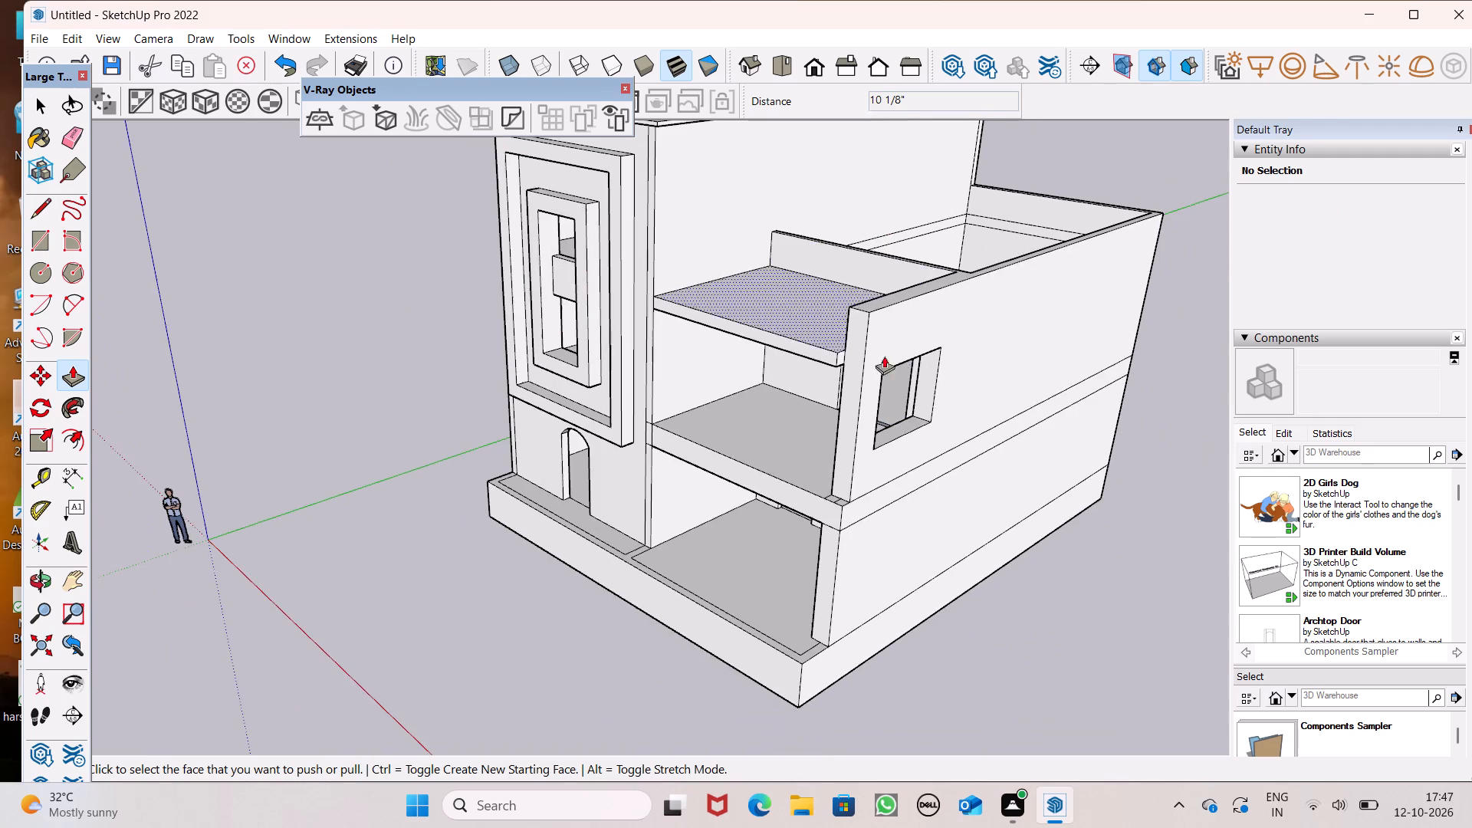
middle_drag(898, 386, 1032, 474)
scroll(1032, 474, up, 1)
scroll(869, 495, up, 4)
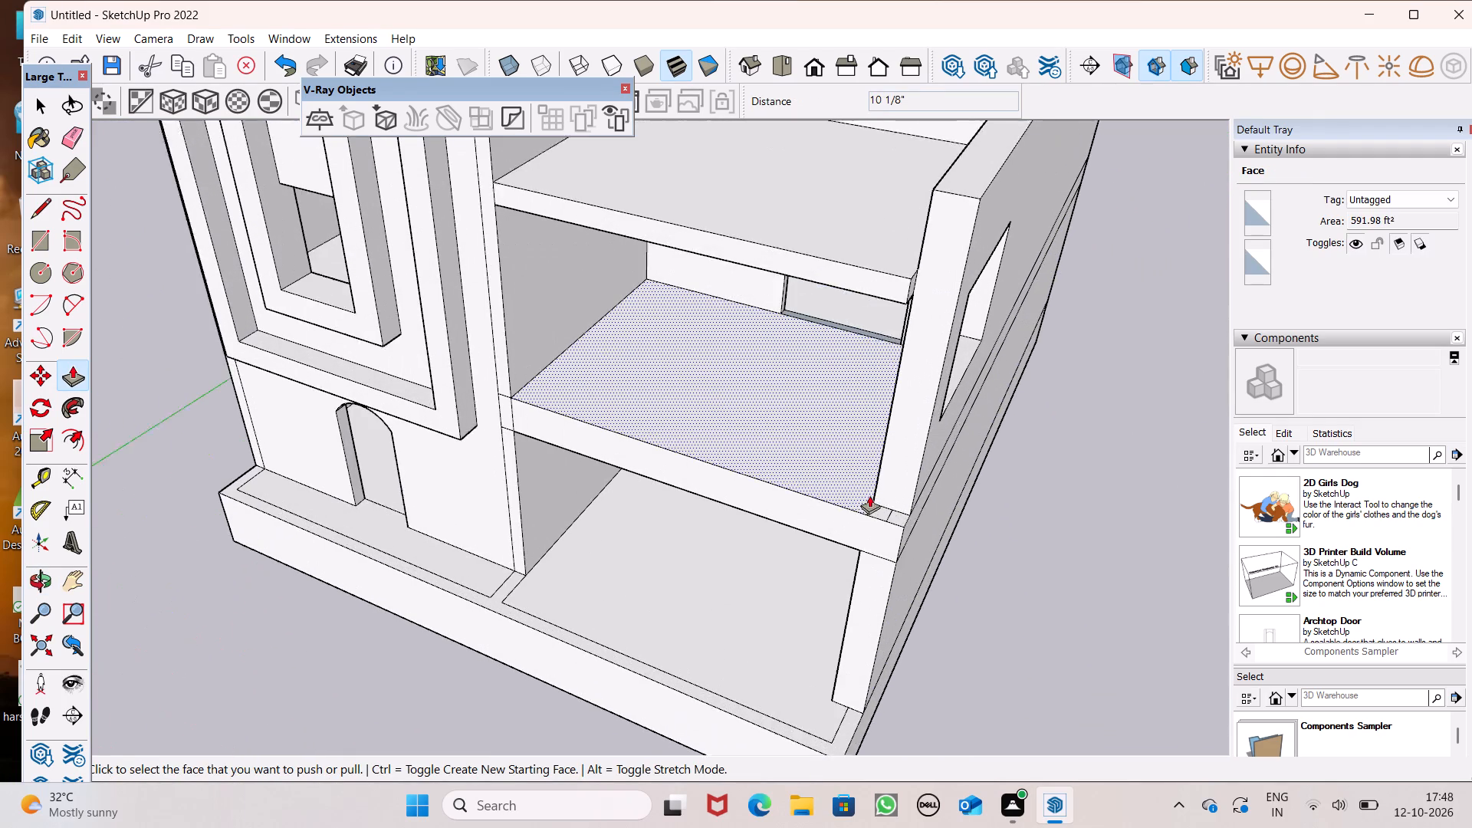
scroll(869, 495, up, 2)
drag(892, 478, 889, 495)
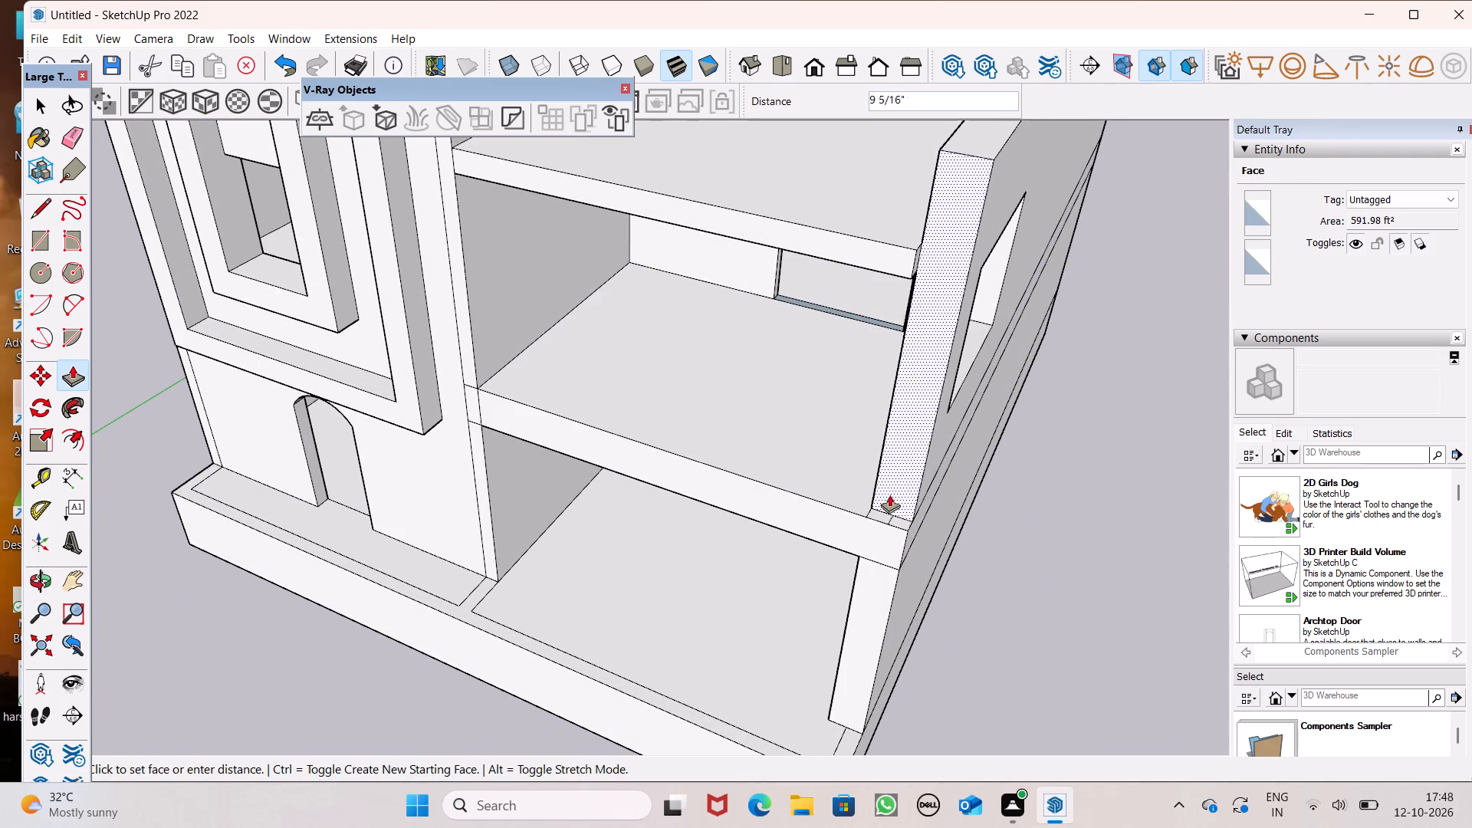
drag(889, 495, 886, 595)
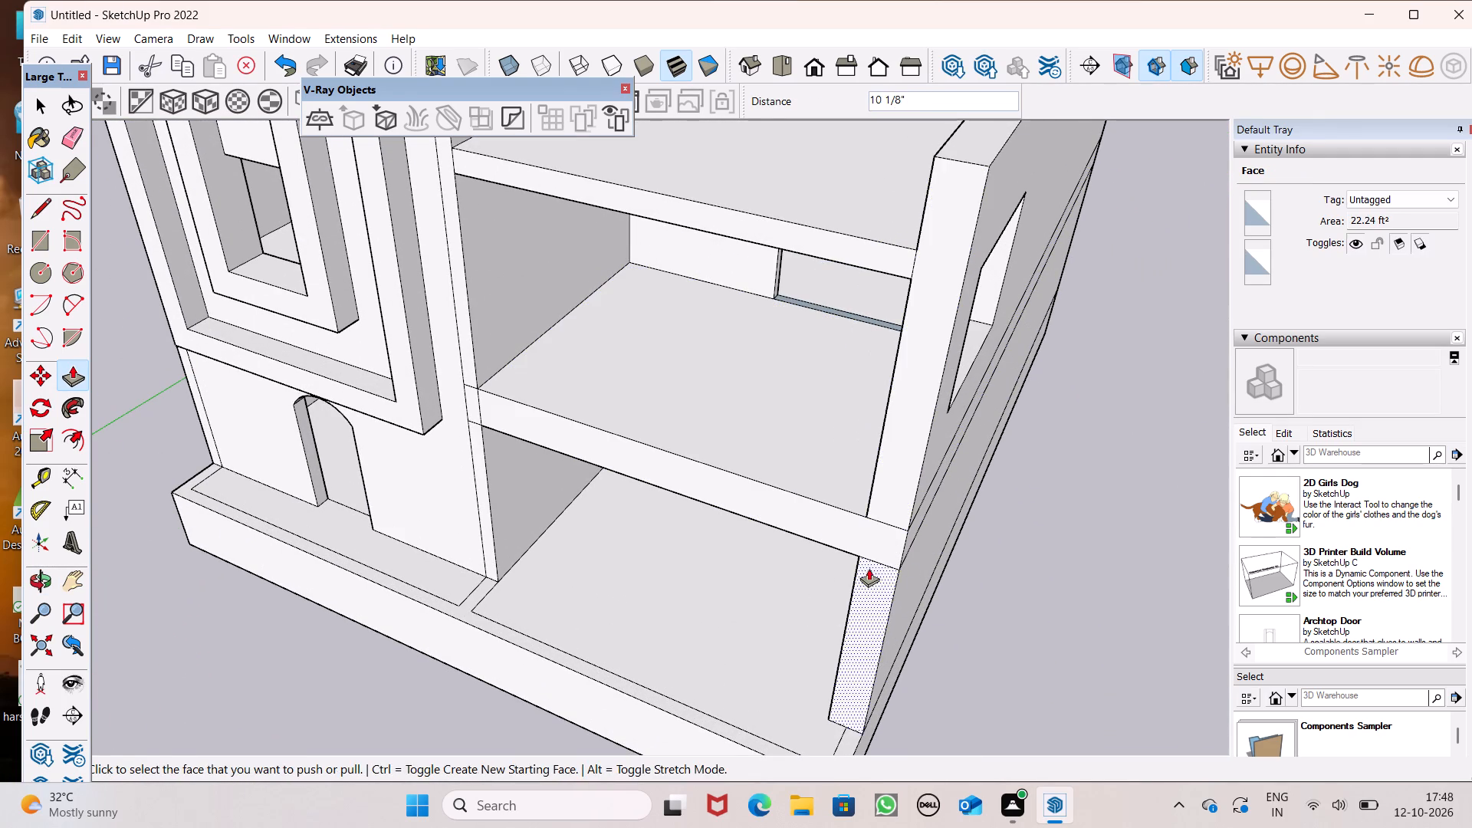
Push the front end face of the ground-floor side wall back 1' 5 1/16".
middle_drag(876, 542, 928, 461)
scroll(921, 394, down, 1)
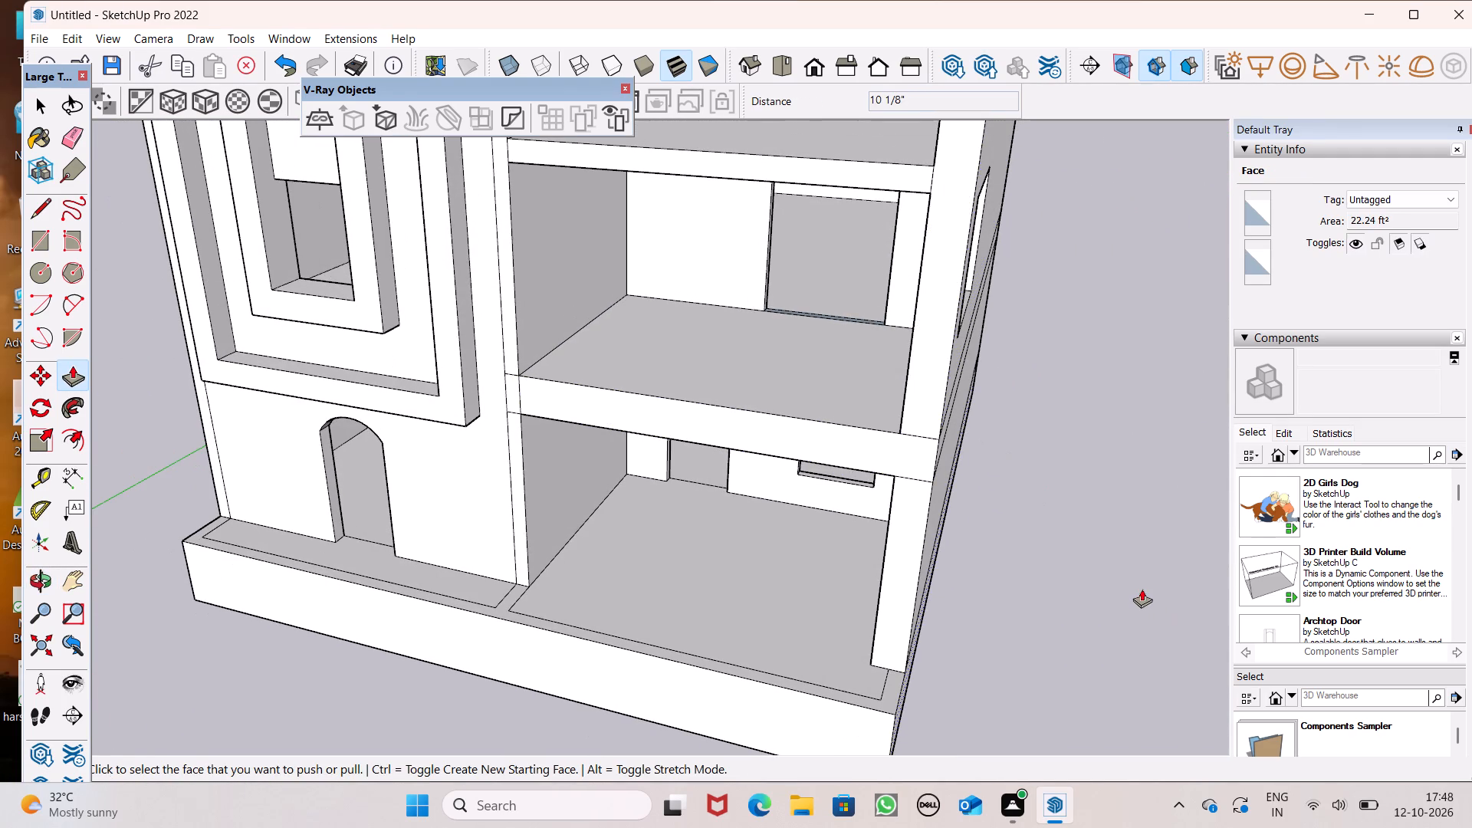
scroll(1119, 575, up, 3)
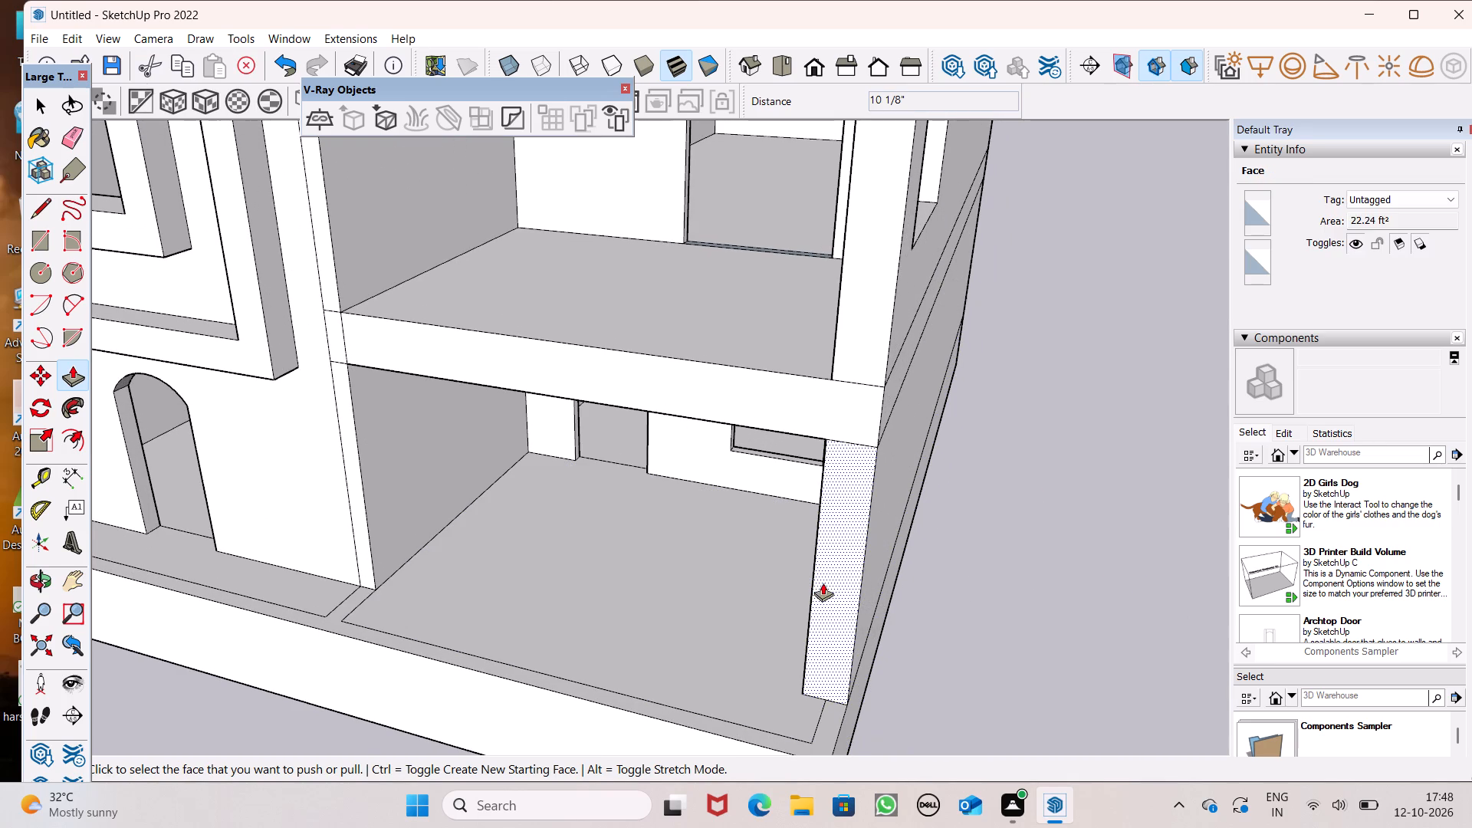
drag(826, 585, 836, 564)
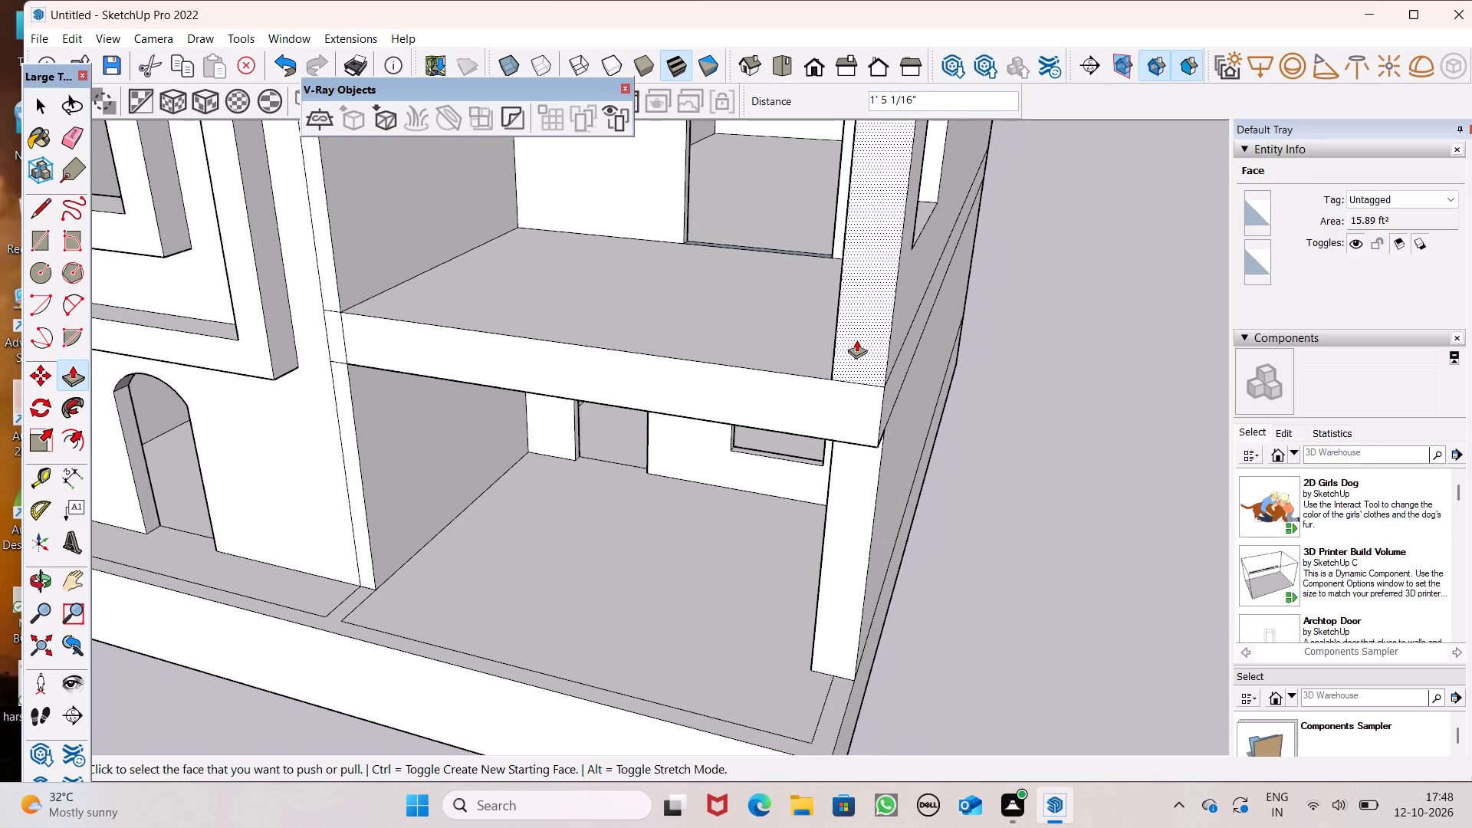
Push the front end face of the upper-floor side wall back 1' 5 1/16", matching the ground-floor wall.
drag(856, 340, 863, 508)
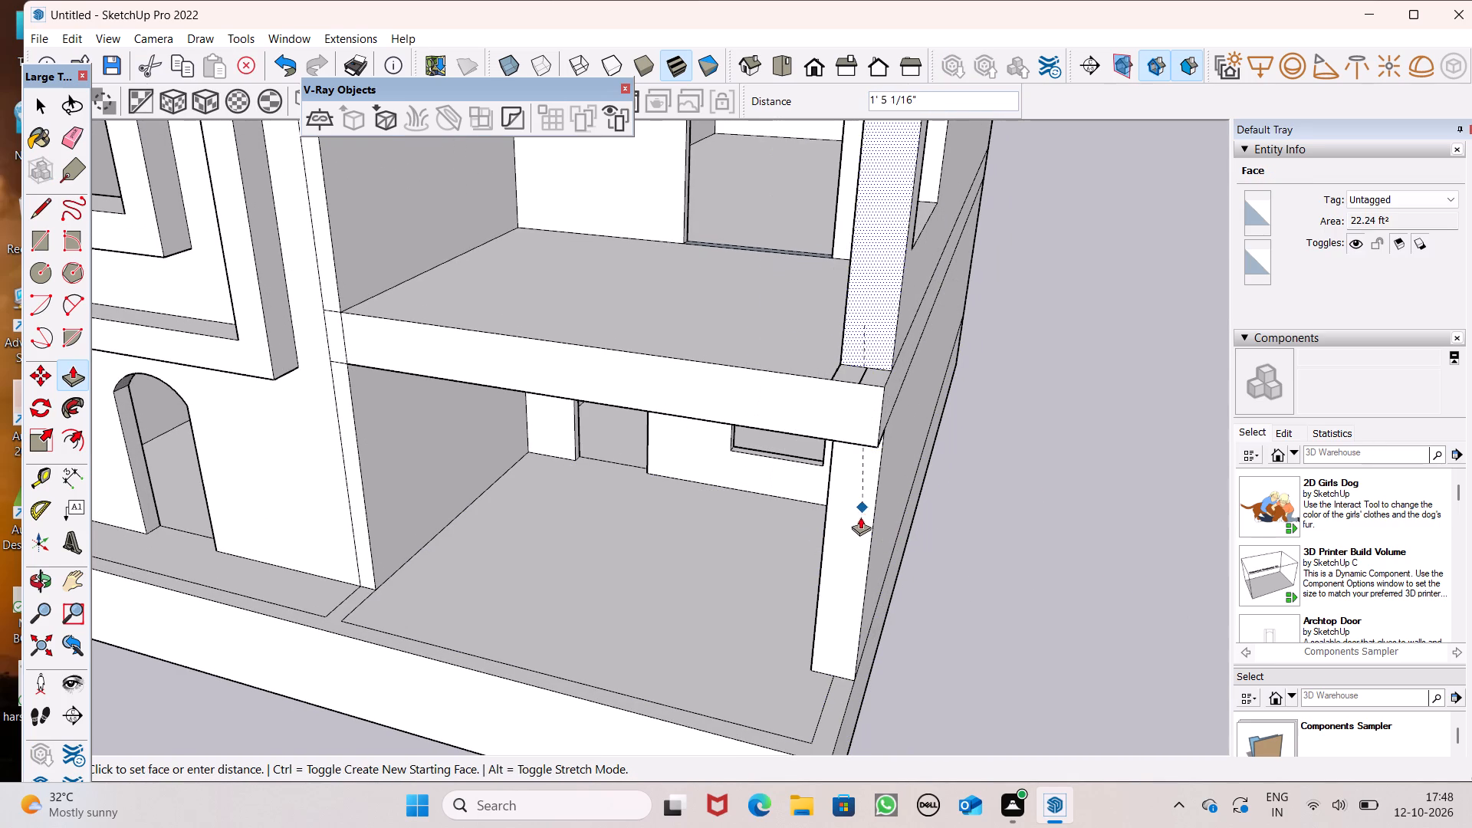
scroll(863, 611, down, 15)
middle_drag(1023, 432, 1128, 138)
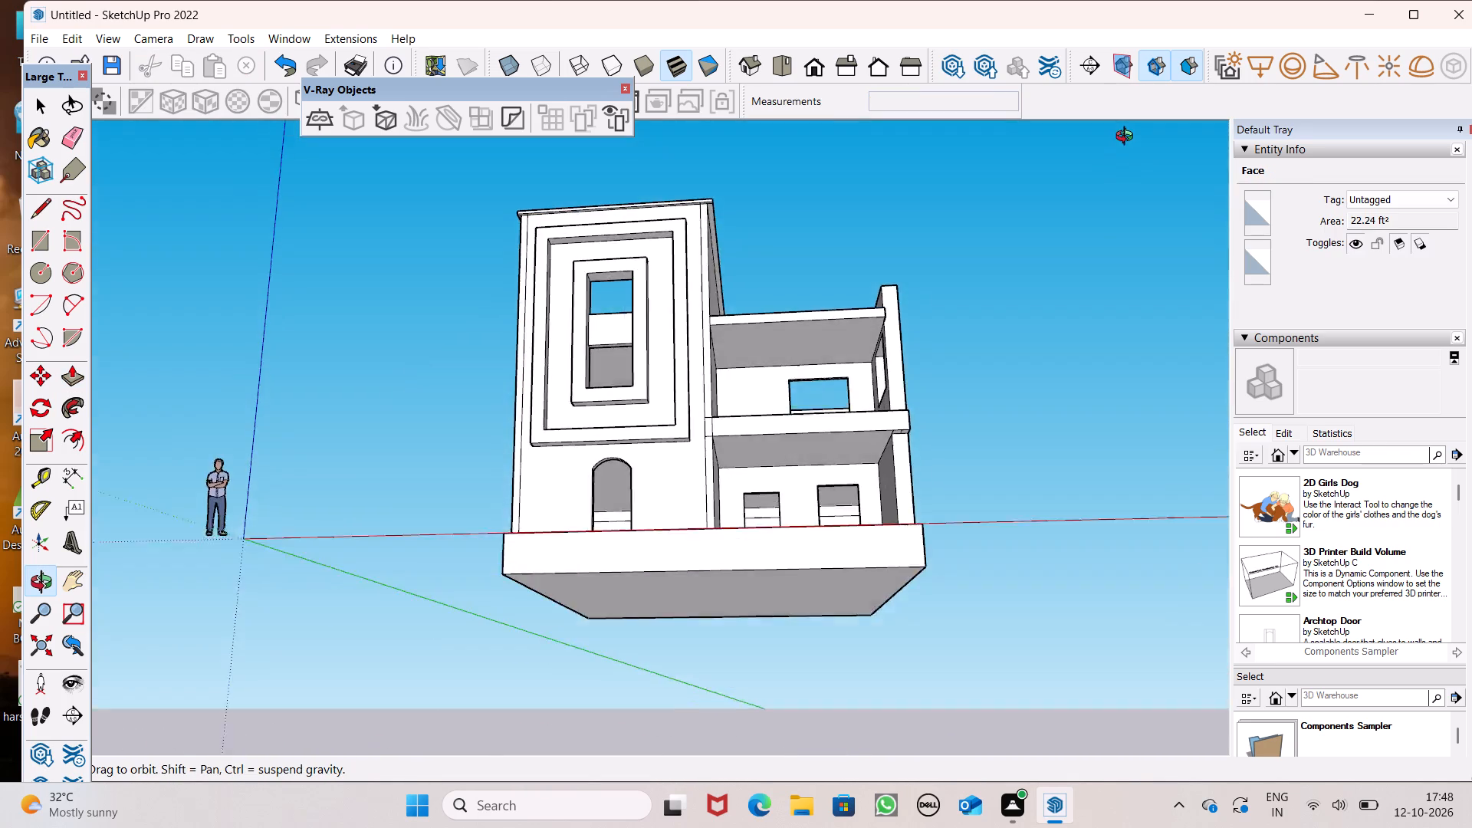
middle_drag(1128, 138, 1085, 357)
scroll(932, 357, up, 4)
scroll(834, 419, down, 3)
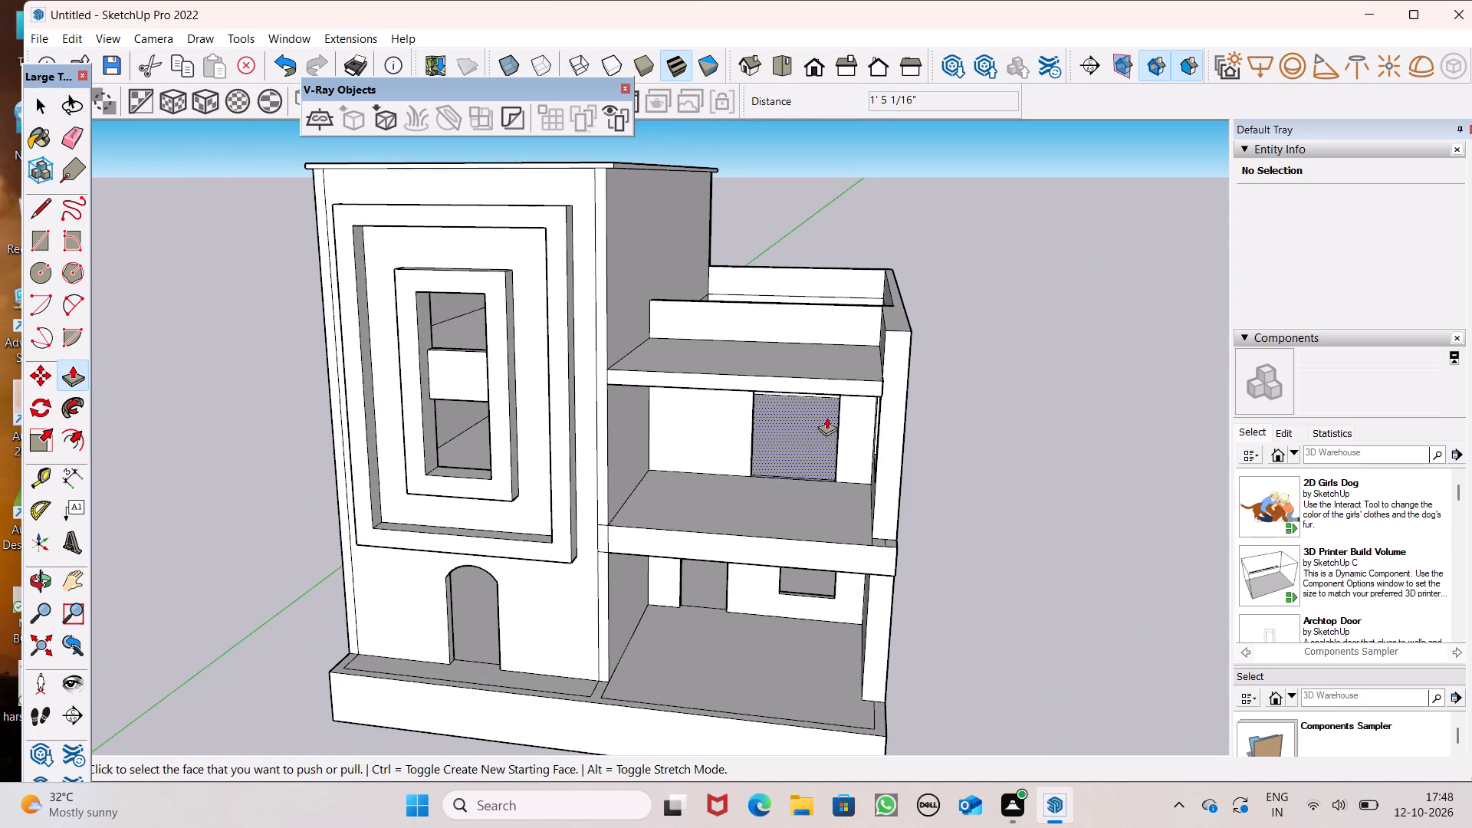
Raise the head face of the upper-floor side wall window 5 13/16".
scroll(871, 361, up, 3)
scroll(871, 361, down, 1)
scroll(871, 361, up, 4)
middle_drag(907, 404, 872, 423)
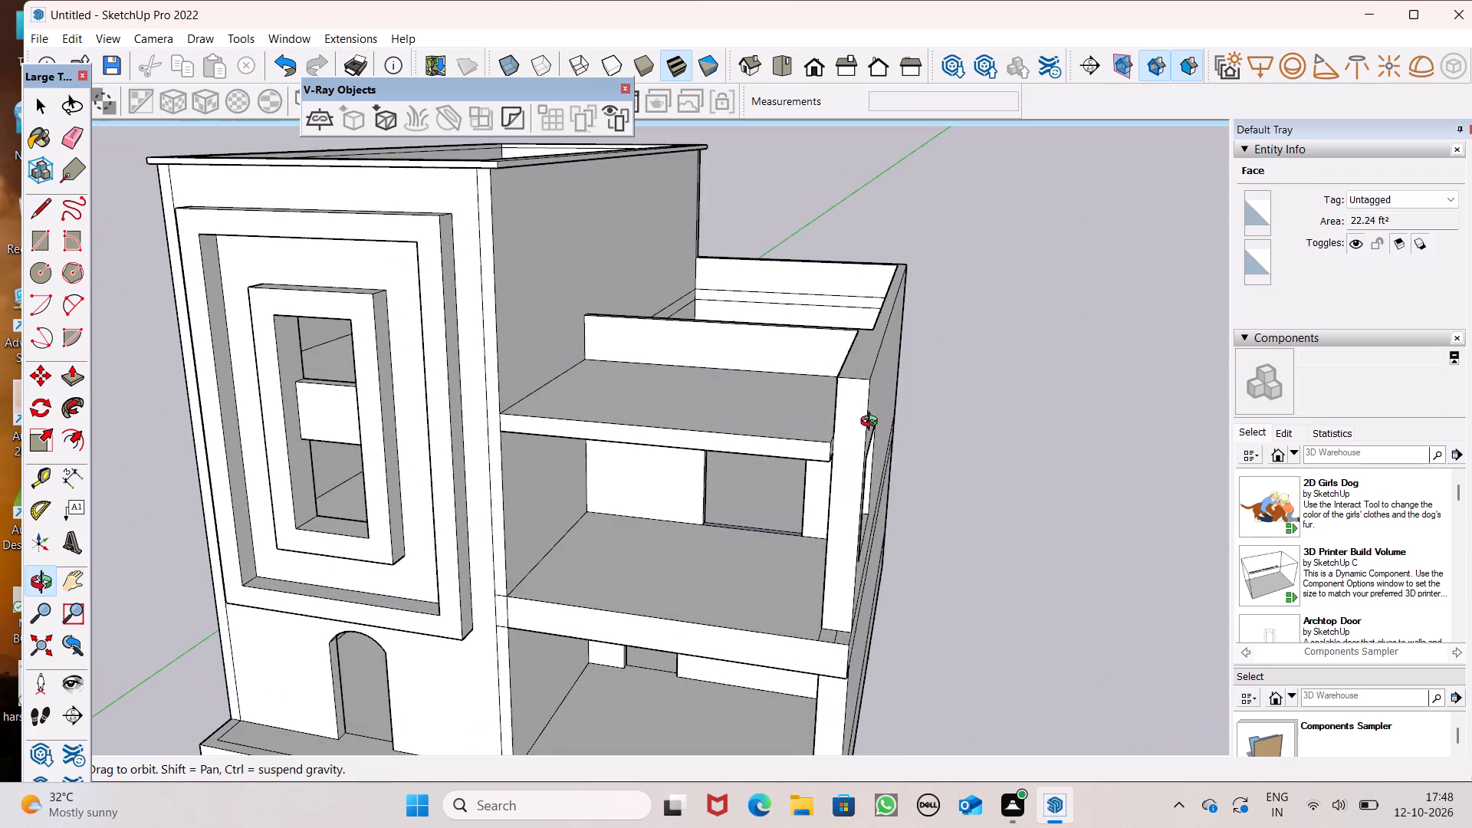
middle_drag(872, 423, 859, 435)
scroll(831, 410, down, 3)
middle_drag(837, 471, 628, 279)
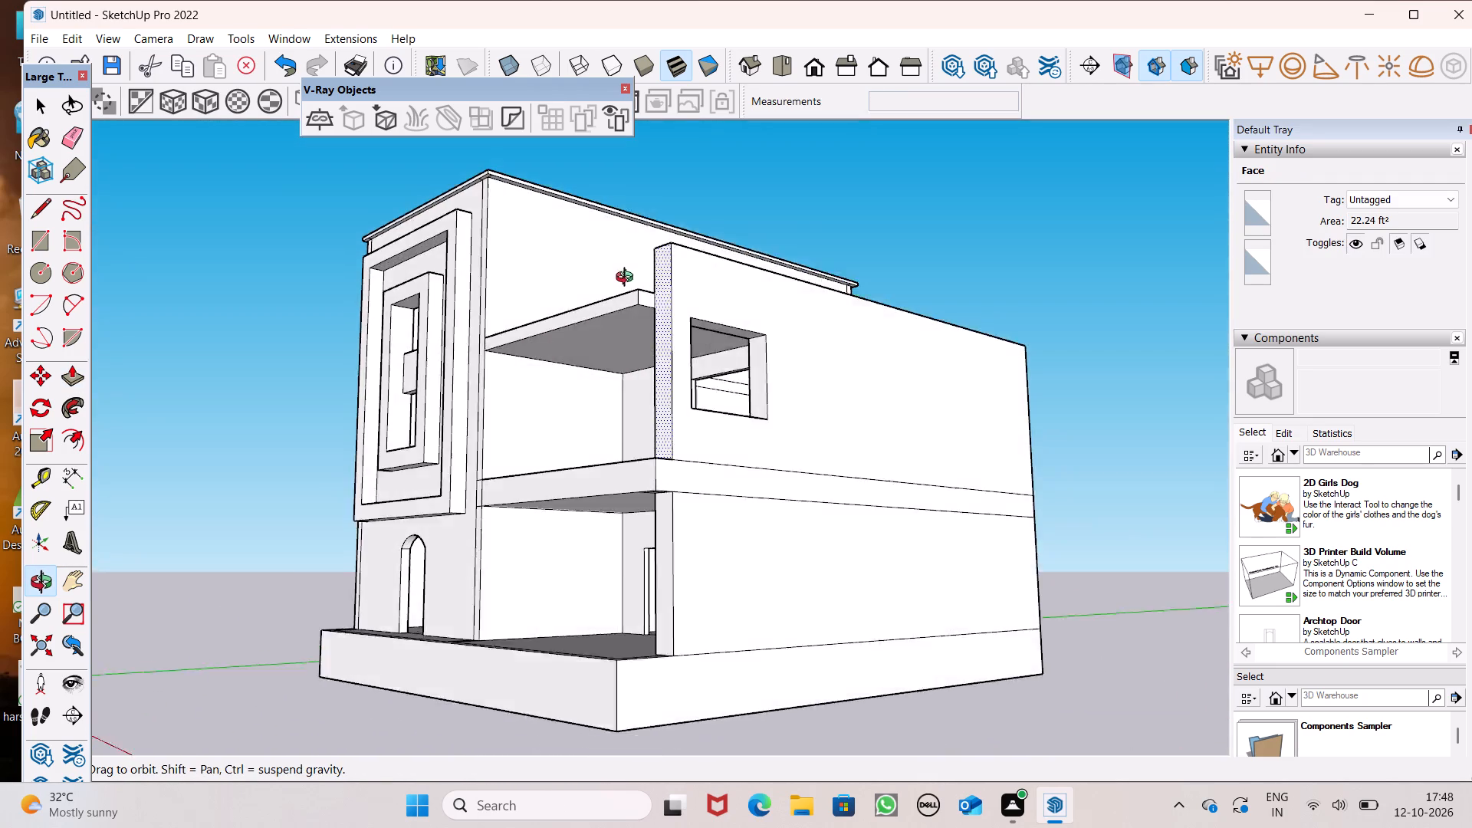
middle_drag(628, 279, 606, 182)
scroll(673, 254, up, 7)
scroll(763, 268, up, 1)
middle_drag(763, 268, 756, 282)
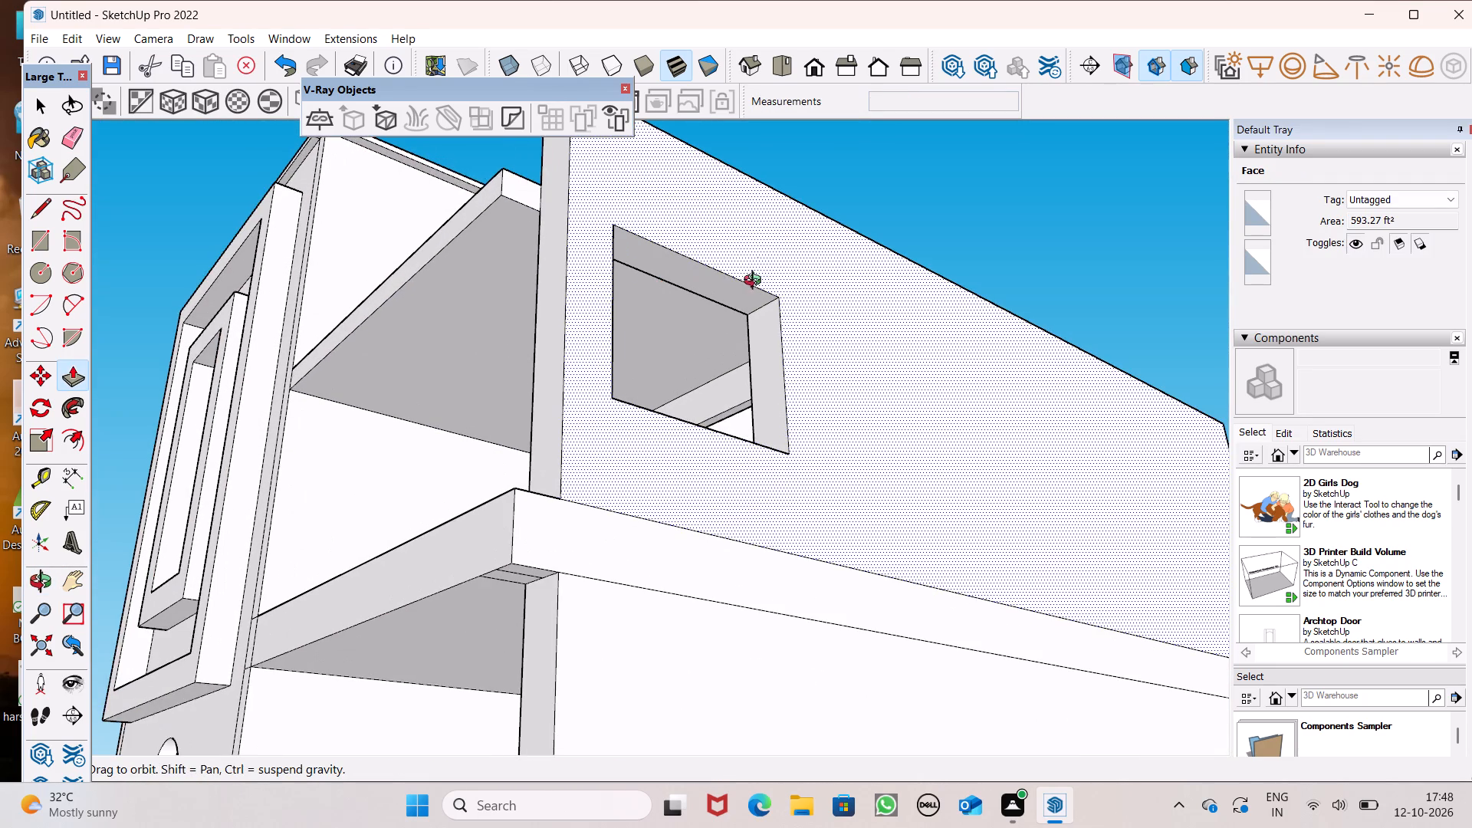
middle_drag(756, 282, 696, 321)
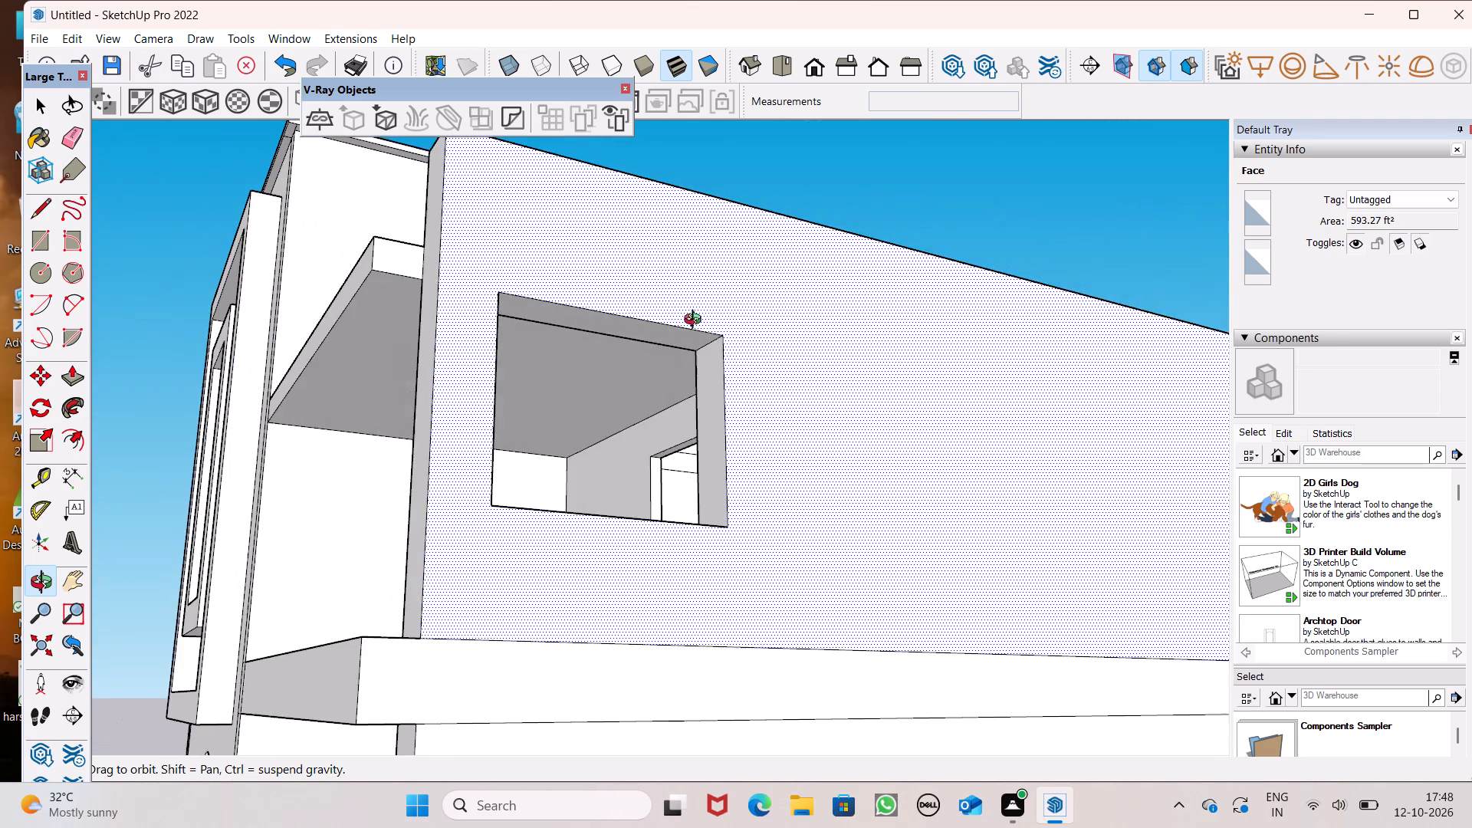
middle_drag(696, 321, 695, 259)
scroll(666, 279, up, 1)
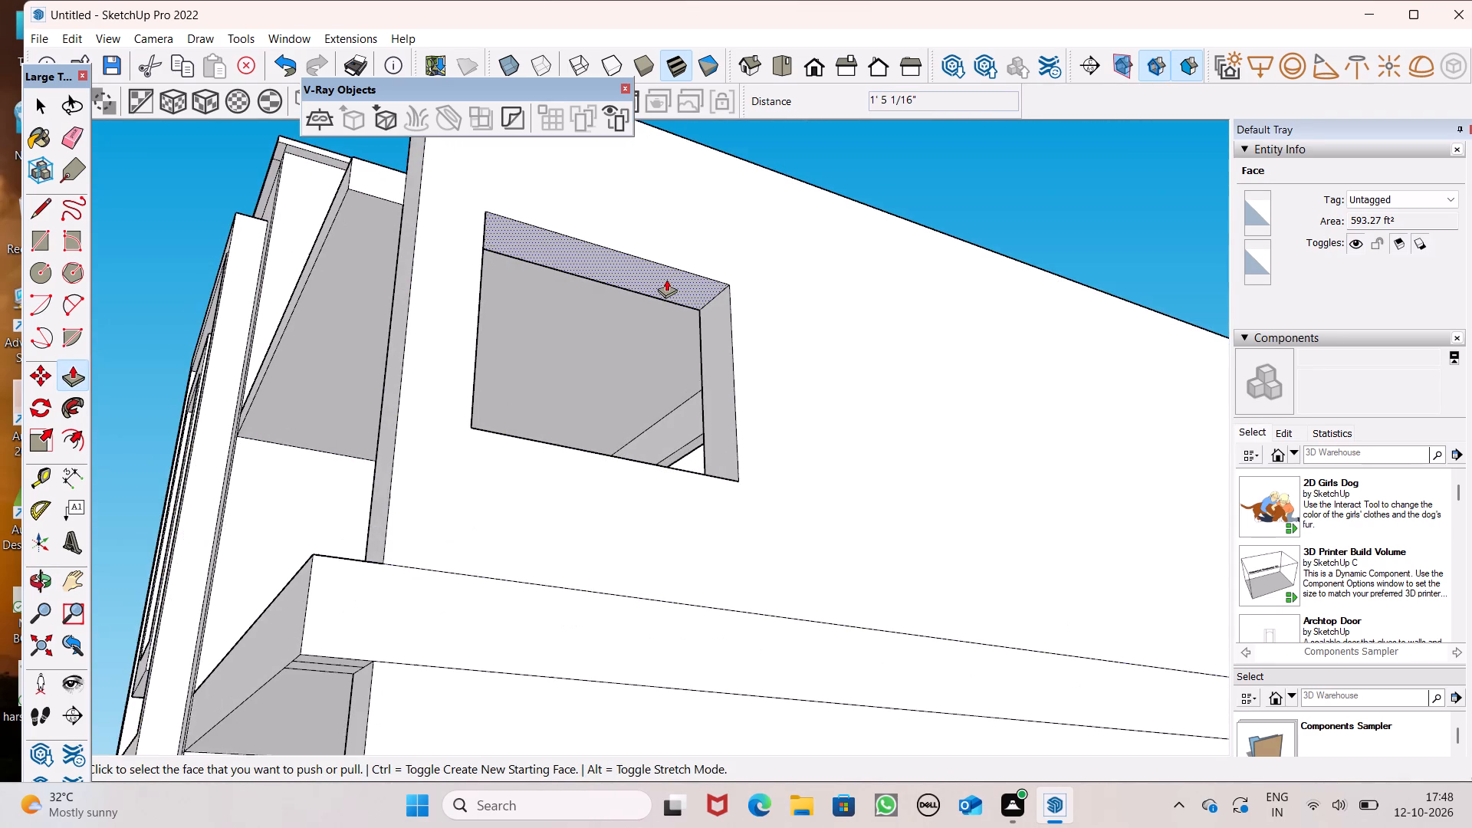
scroll(666, 279, down, 3)
middle_drag(690, 292, 657, 374)
scroll(682, 304, down, 3)
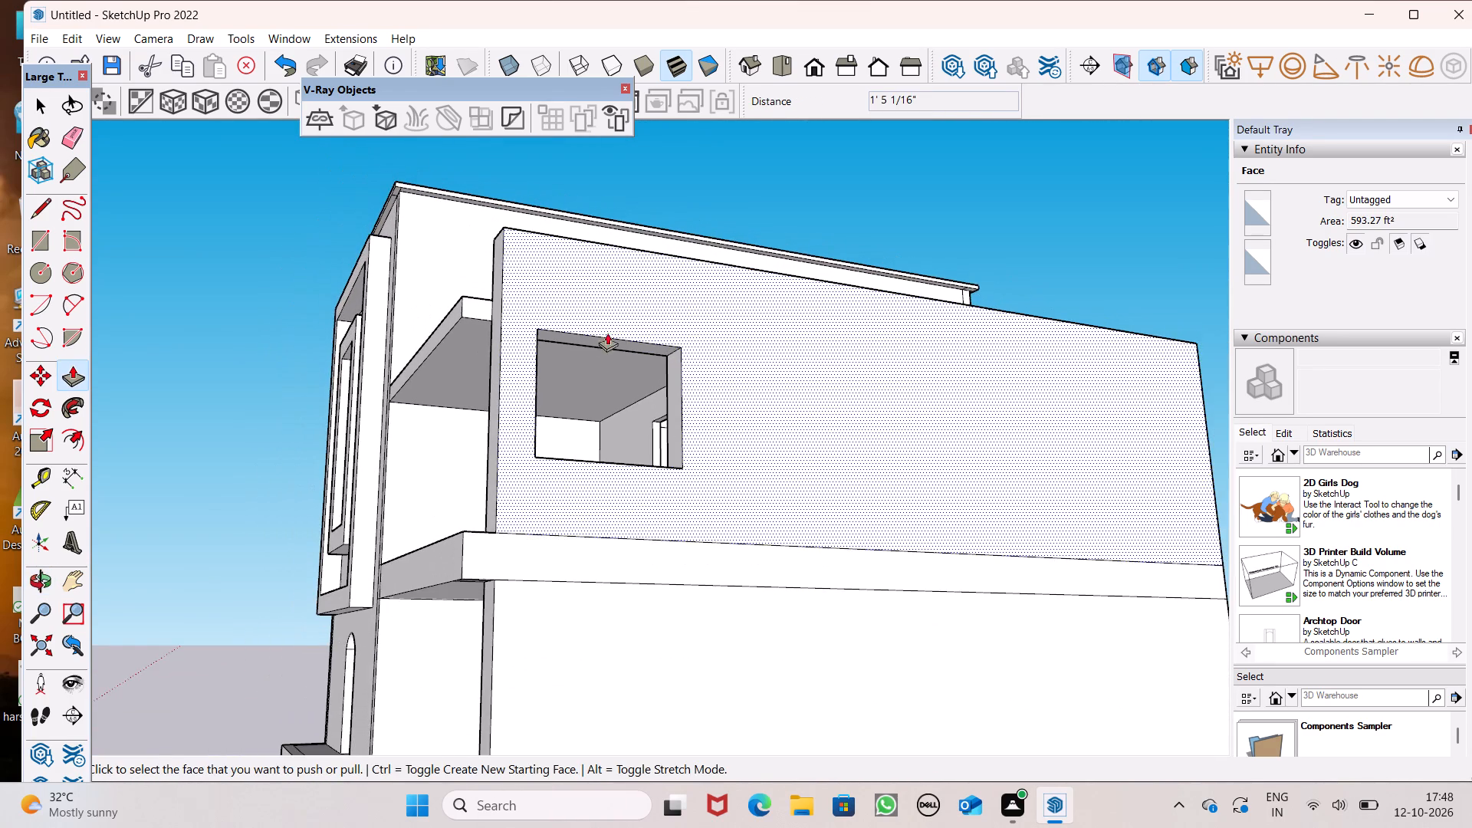
middle_drag(600, 334, 610, 307)
scroll(616, 323, up, 6)
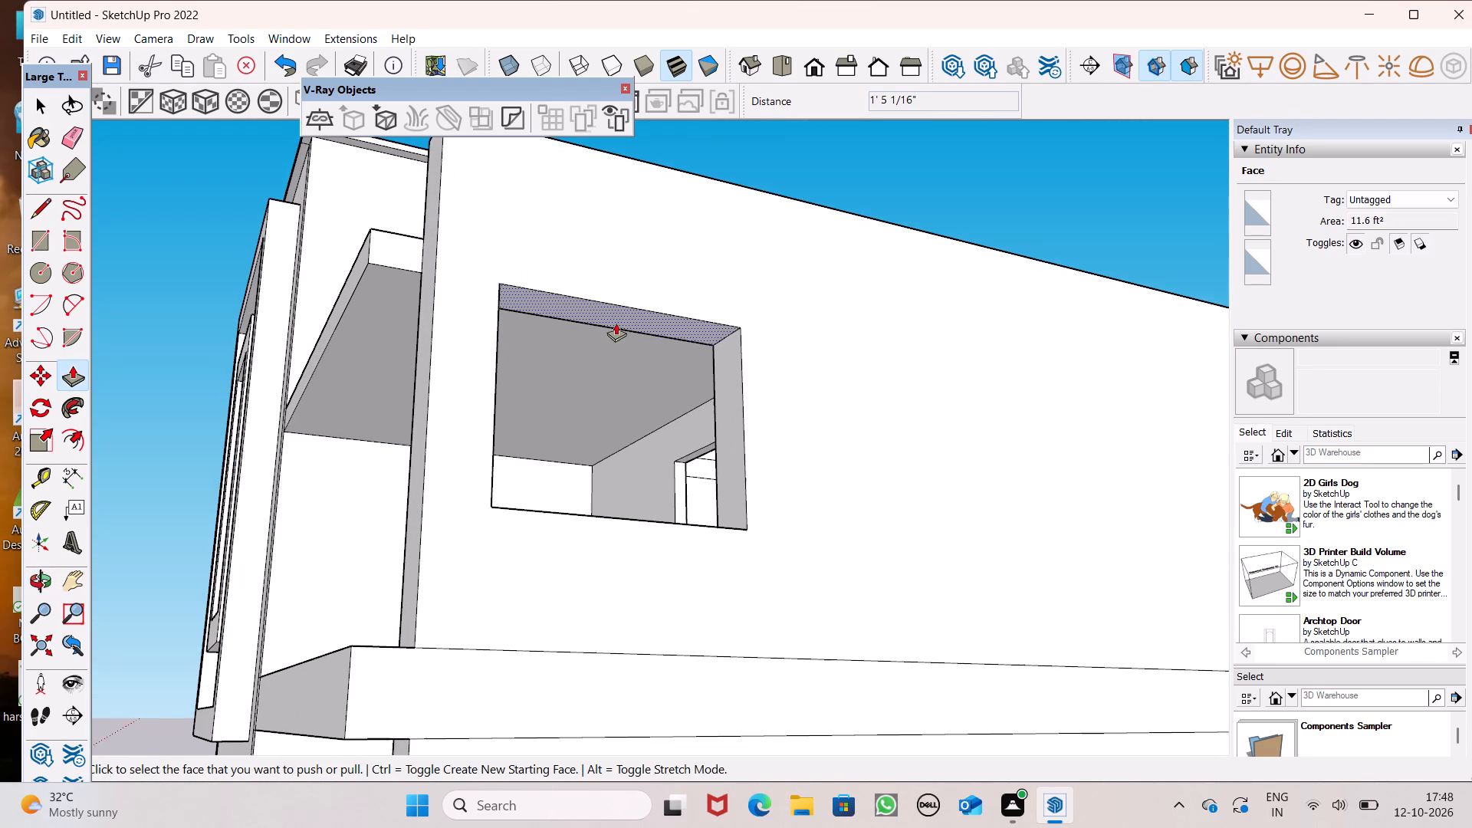
drag(622, 315, 626, 297)
Lower the head face of the upper-floor side wall window 5 3/16".
scroll(676, 326, down, 3)
middle_drag(849, 384, 1257, 476)
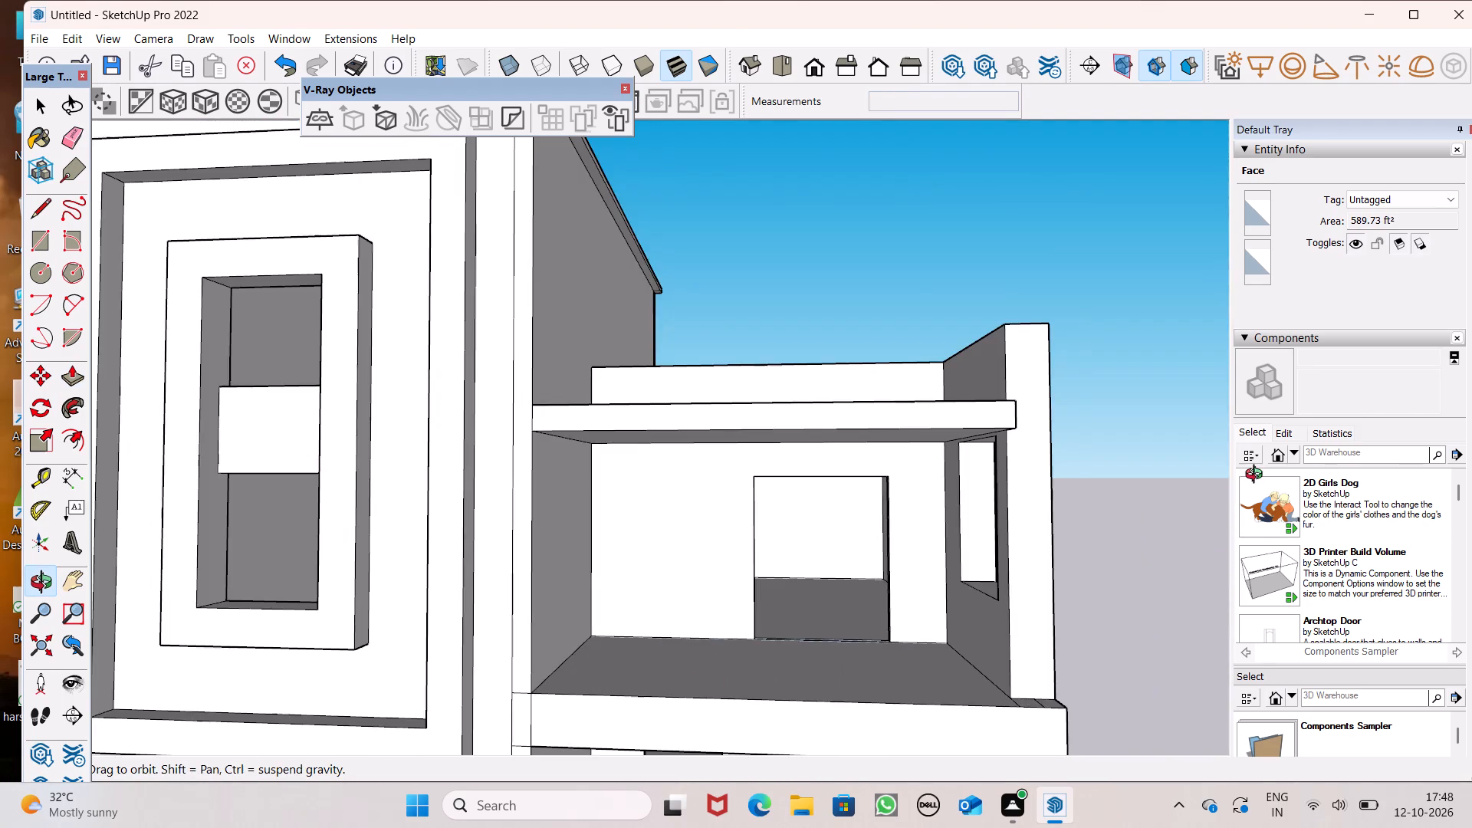
middle_drag(1257, 476, 1422, 405)
middle_drag(1160, 407, 632, 422)
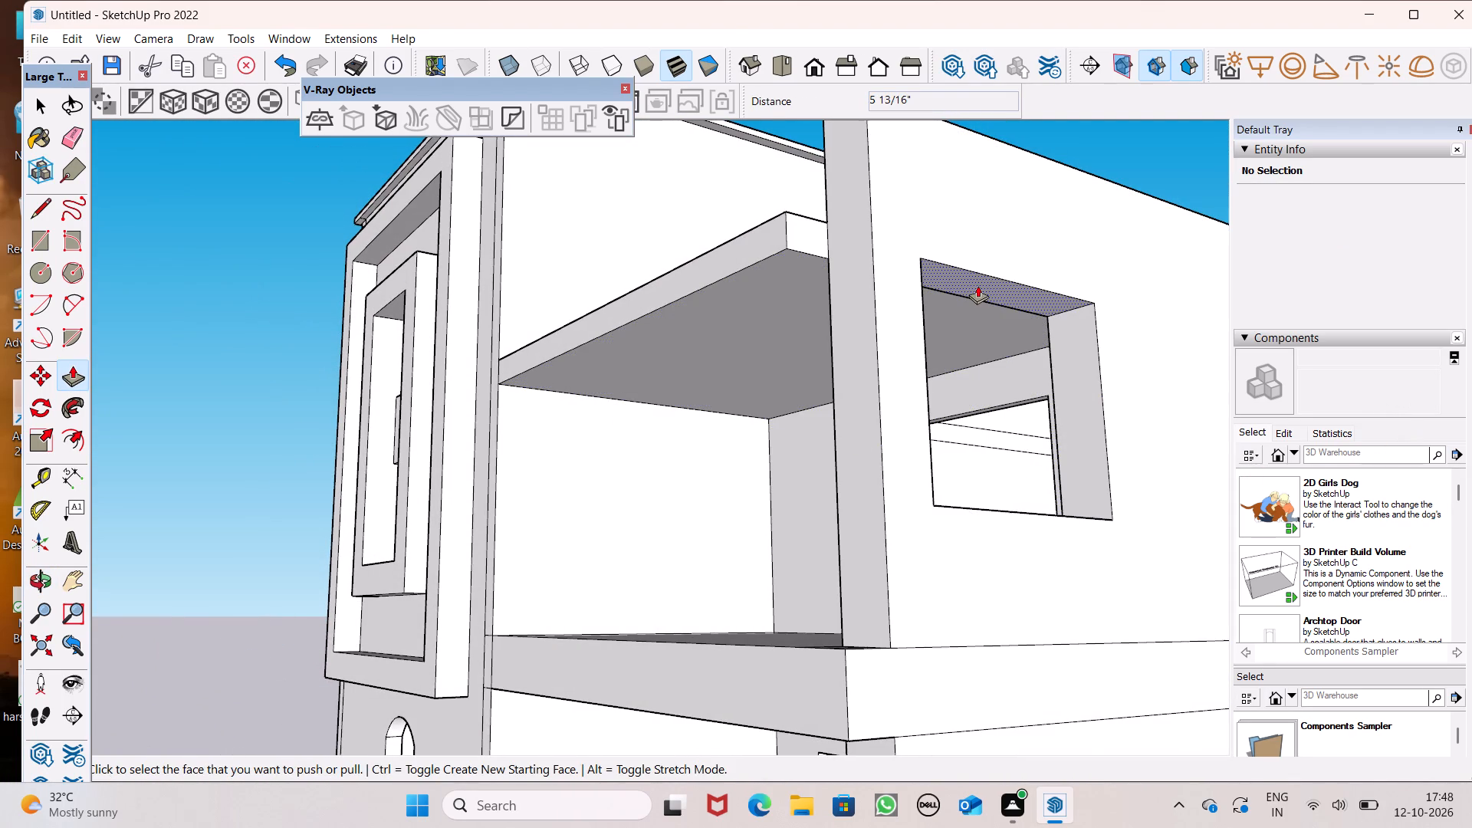
drag(978, 285, 982, 300)
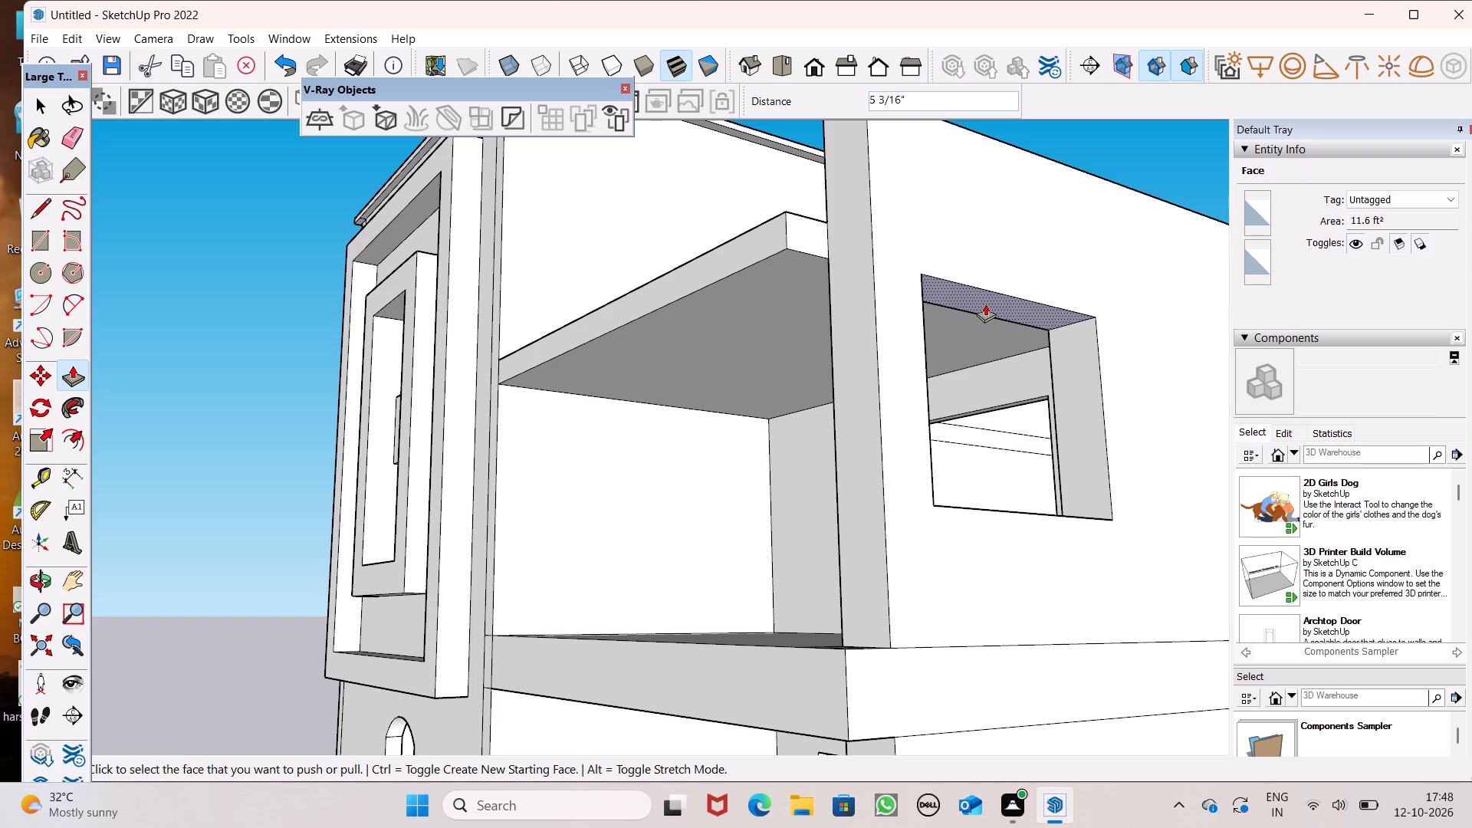
Pull the front jamb of the upper-floor side wall window slightly inward, narrowing the opening.
middle_drag(1043, 478, 1102, 706)
scroll(1012, 473, down, 10)
middle_drag(1069, 640, 876, 613)
scroll(924, 660, up, 6)
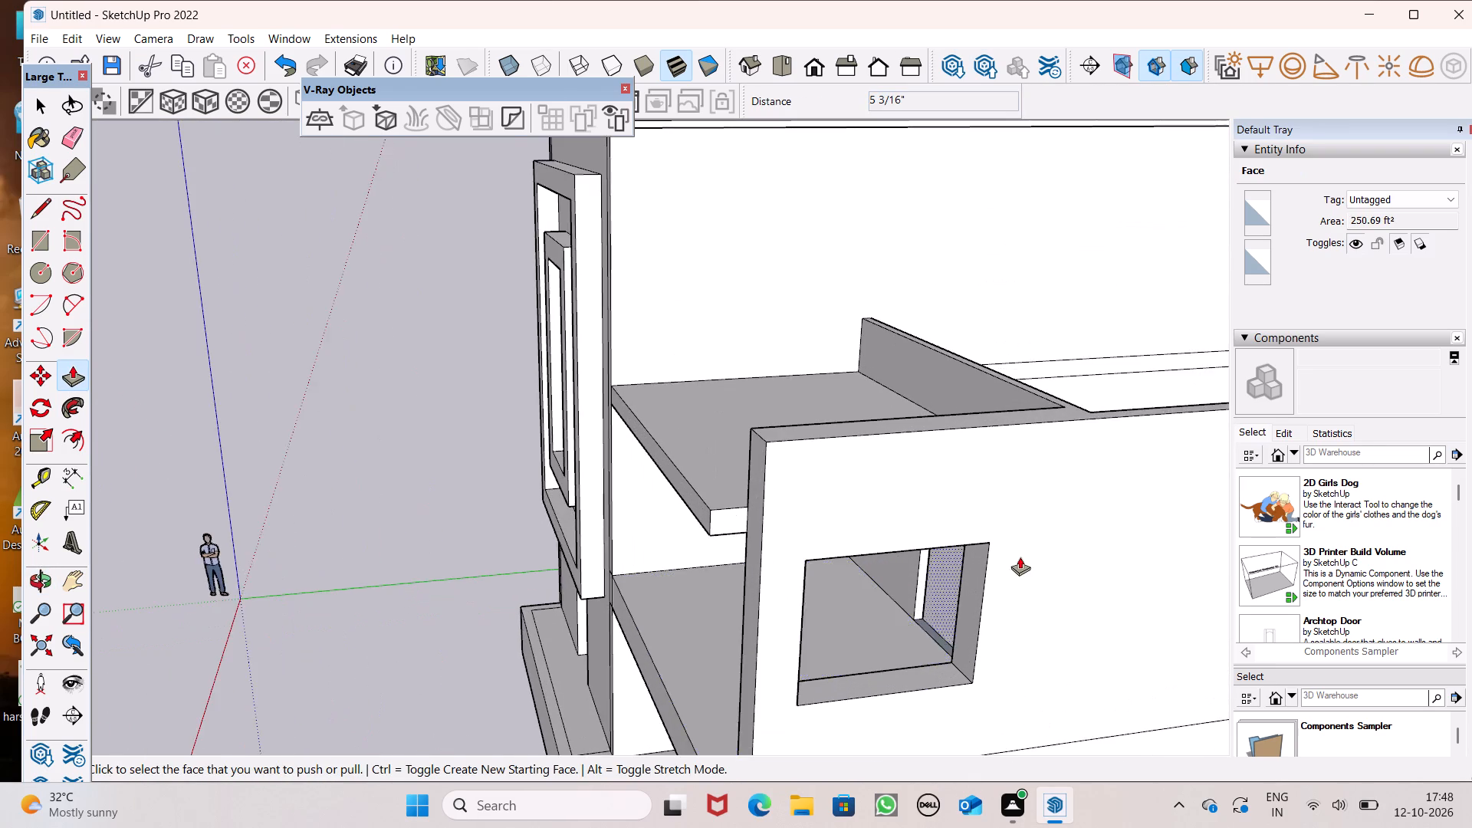
scroll(1020, 557, down, 4)
middle_drag(964, 629, 650, 577)
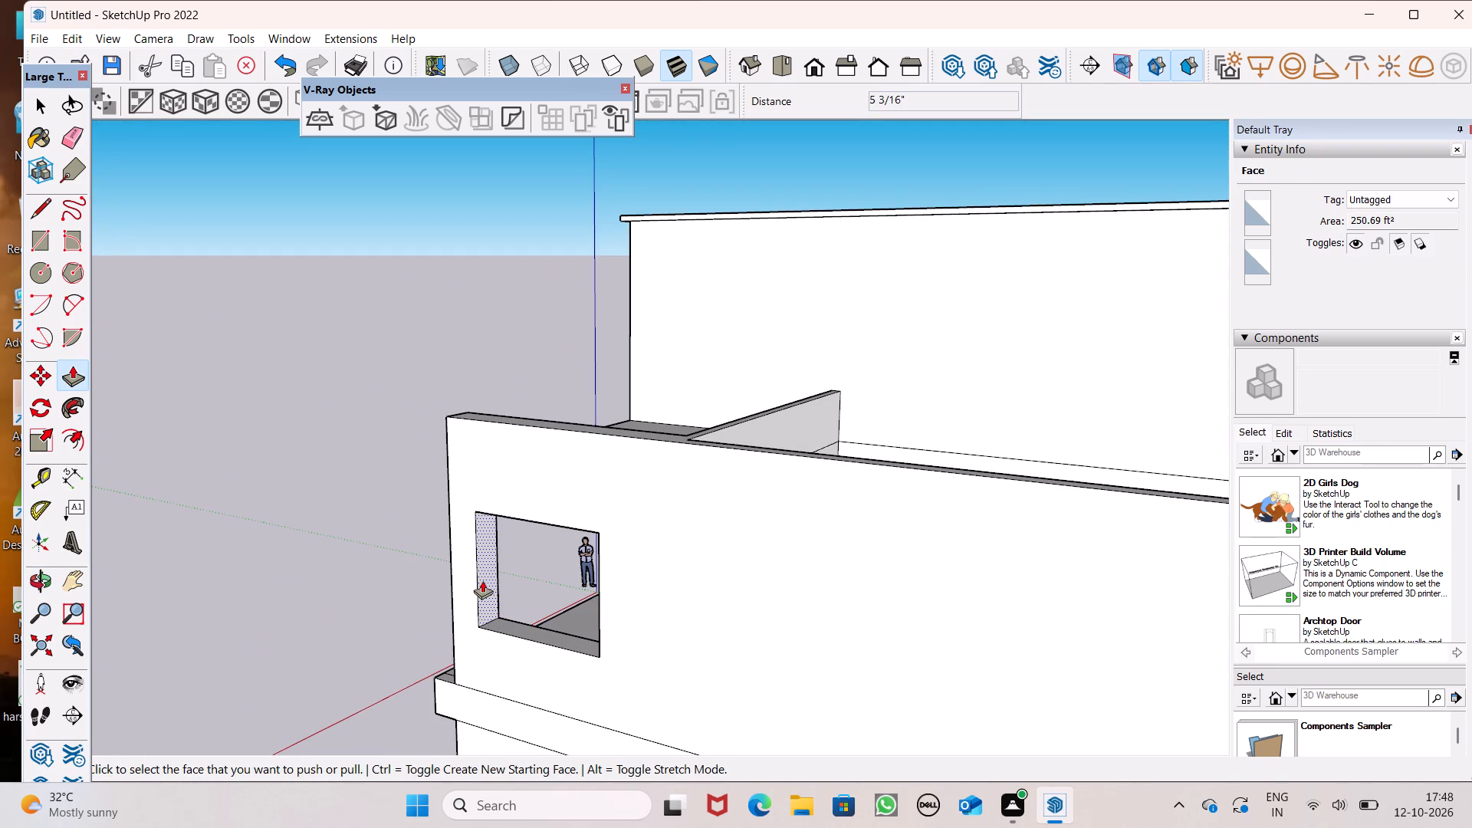
click(482, 580)
Push the sill face of the upper-floor side wall window down 9 11/16".
scroll(645, 537, down, 7)
middle_drag(631, 620, 661, 695)
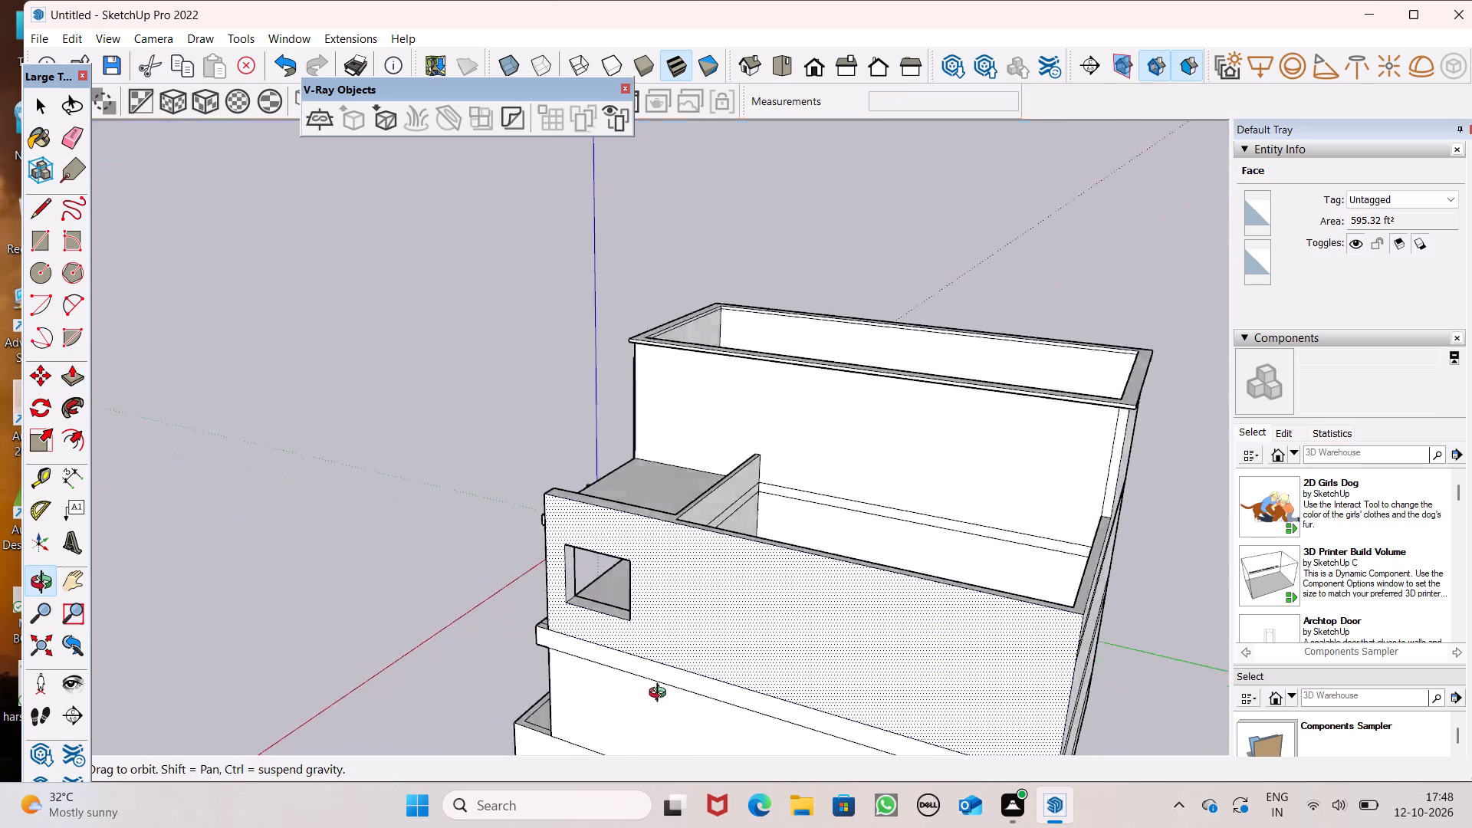
middle_drag(661, 695, 692, 698)
scroll(623, 618, up, 6)
drag(611, 603, 609, 617)
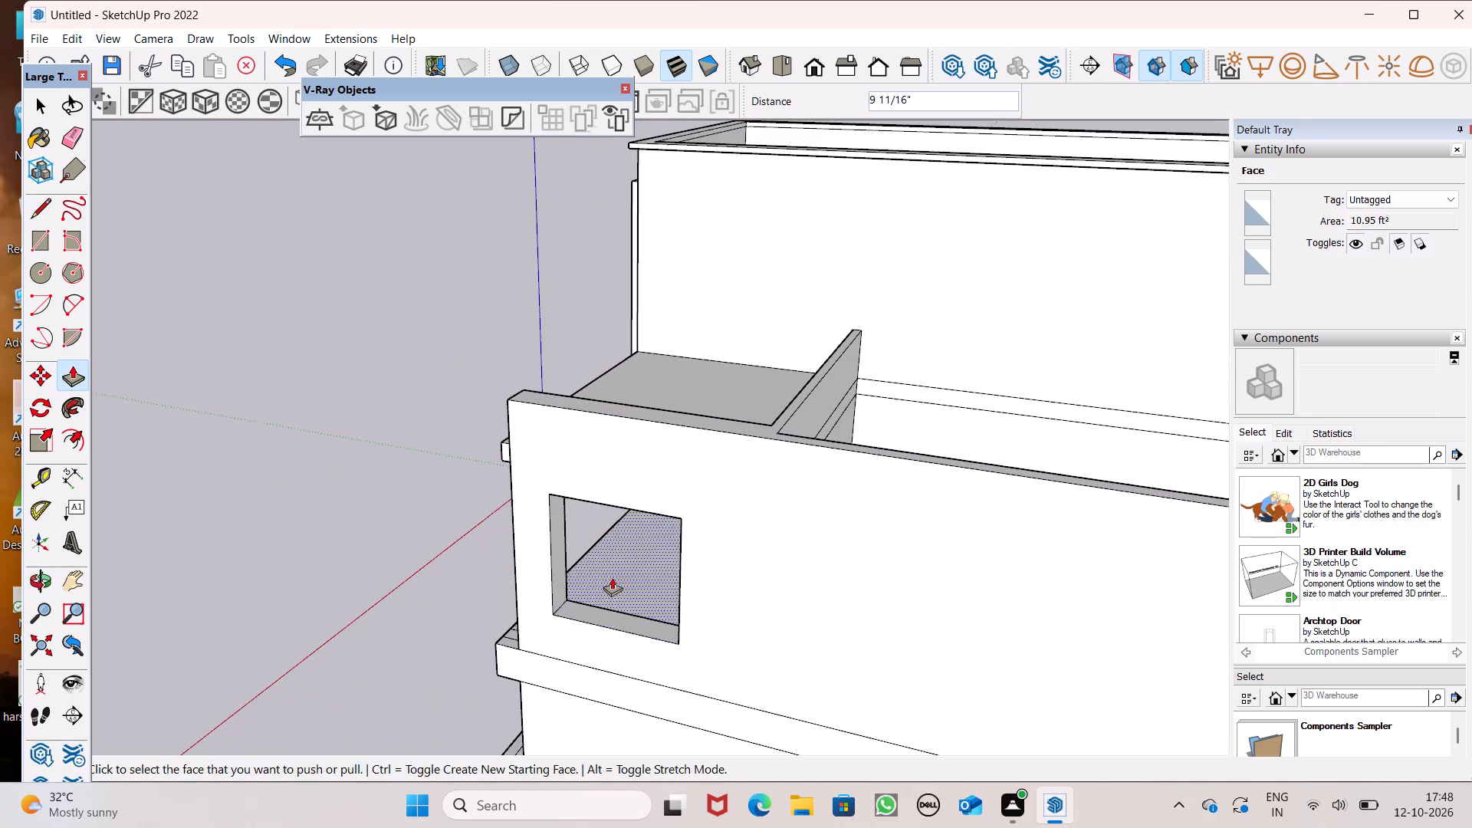
Examine the building's front facade, slabs, side wall window and terraces from the front, below and above.
middle_drag(652, 601, 957, 534)
scroll(375, 470, down, 2)
middle_drag(468, 499, 824, 414)
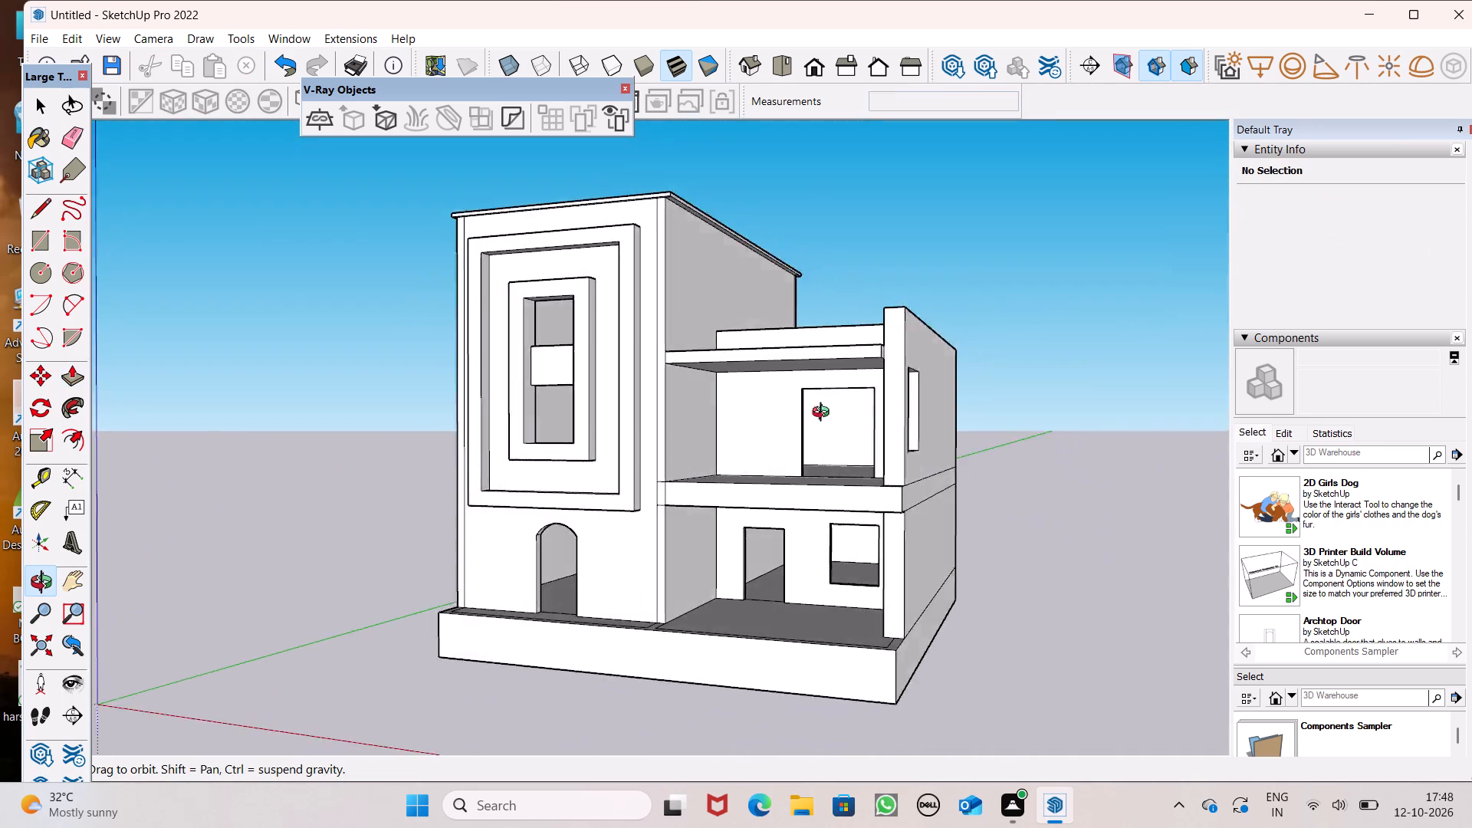
middle_drag(824, 414, 988, 376)
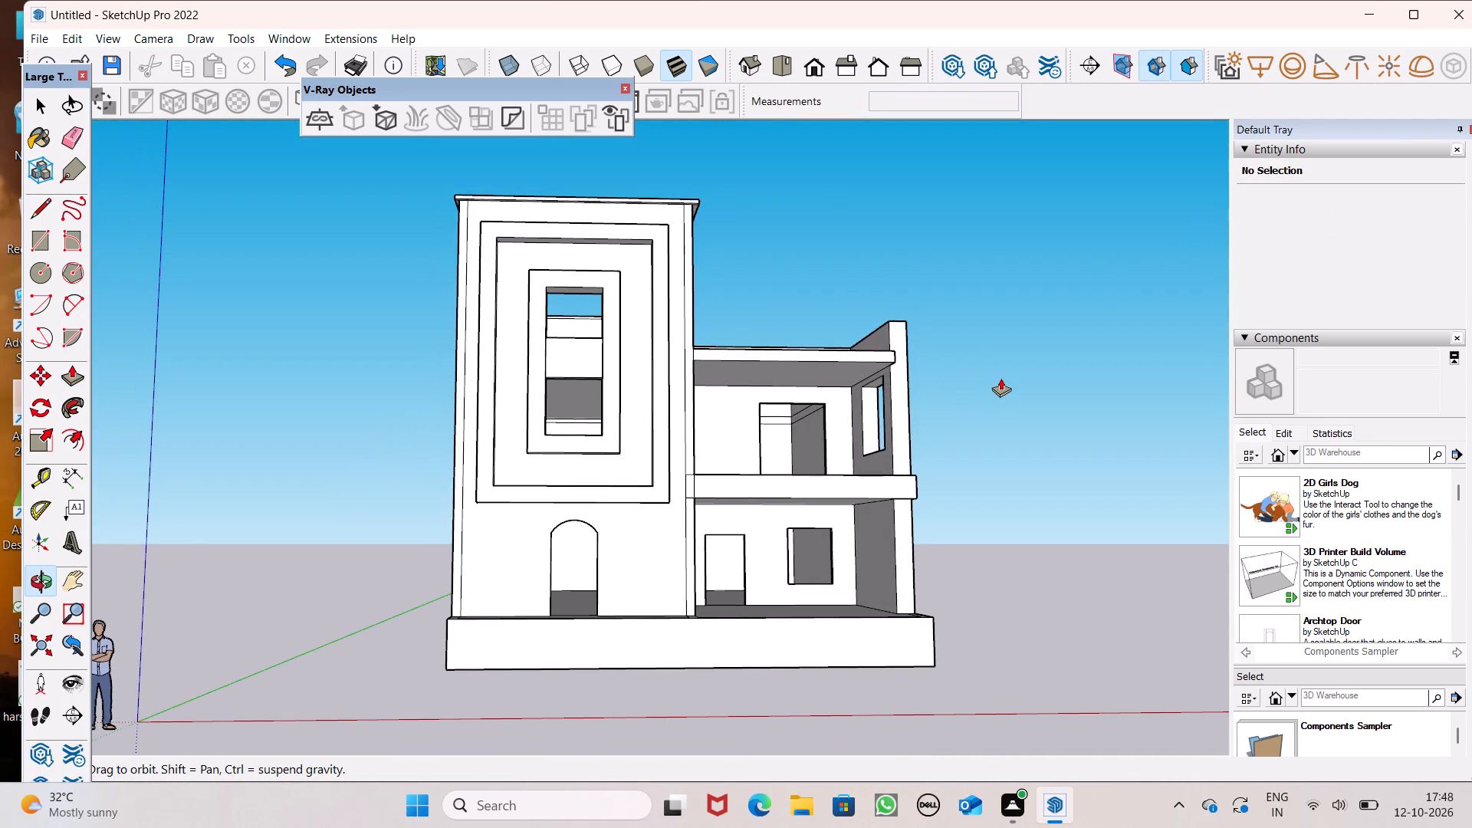
scroll(945, 379, up, 5)
middle_drag(918, 472, 999, 562)
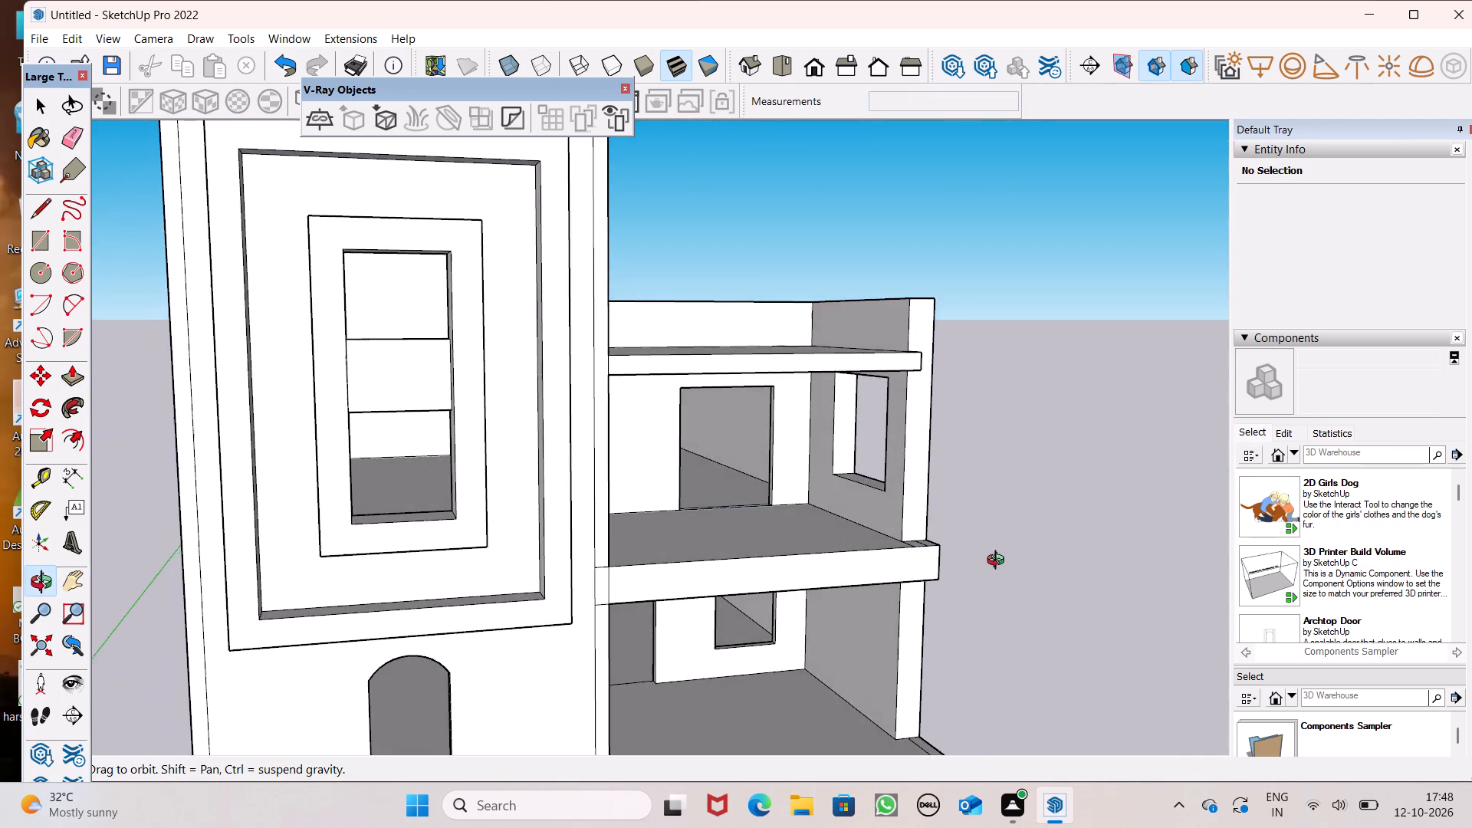
middle_drag(999, 562, 950, 497)
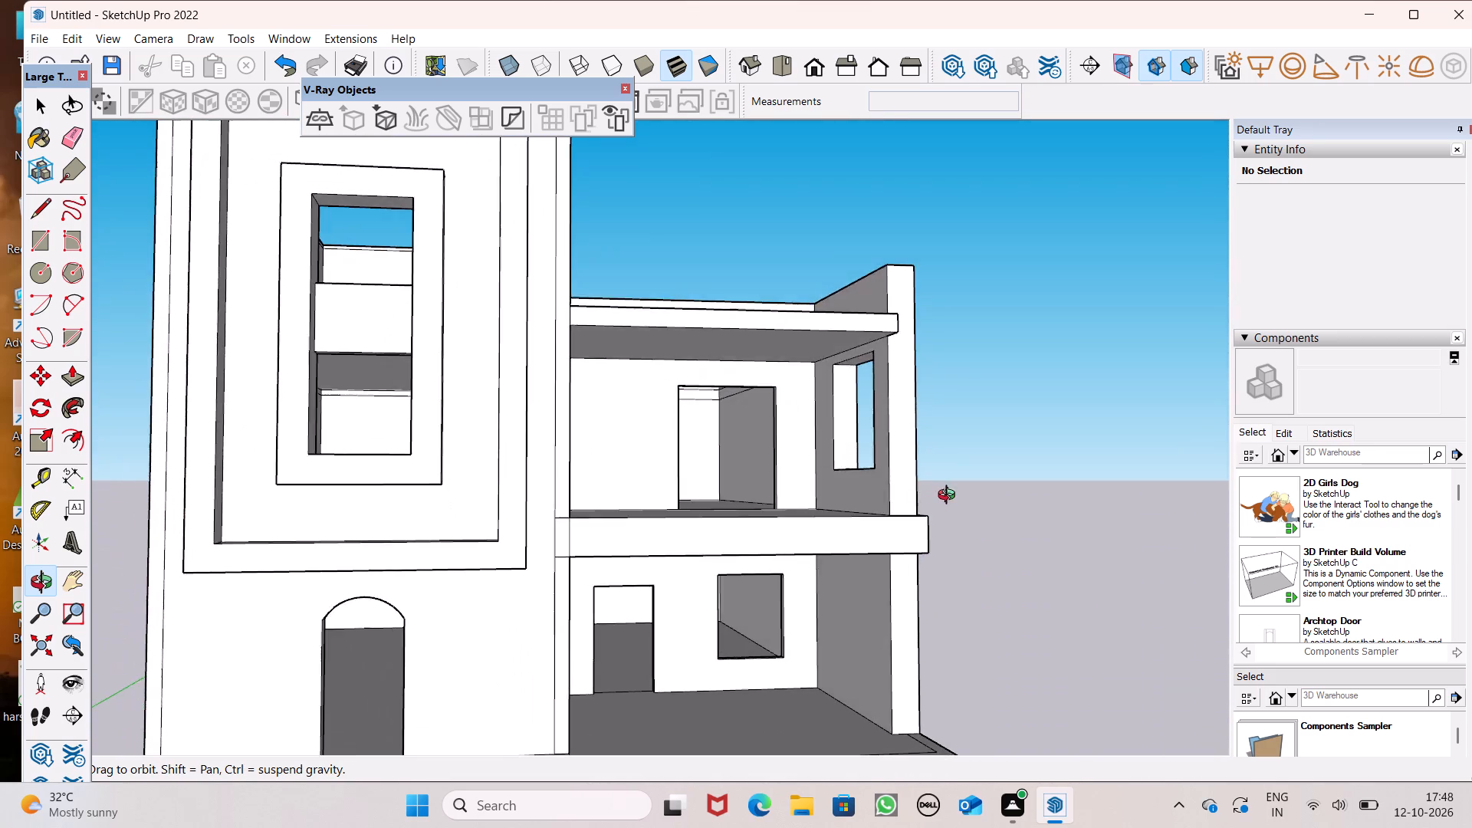
middle_drag(950, 497, 1010, 393)
scroll(1010, 393, up, 1)
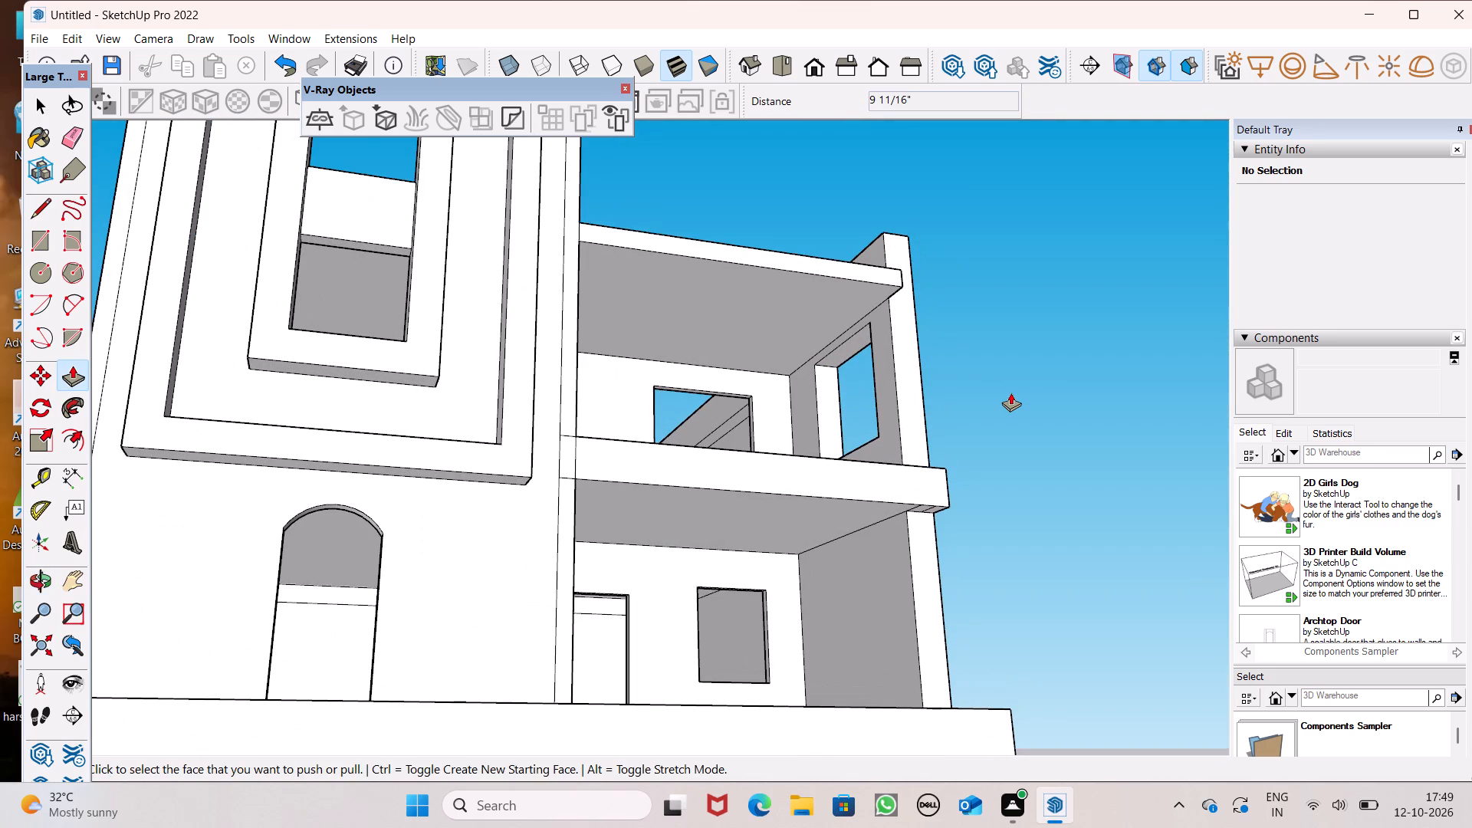
scroll(1005, 419, down, 6)
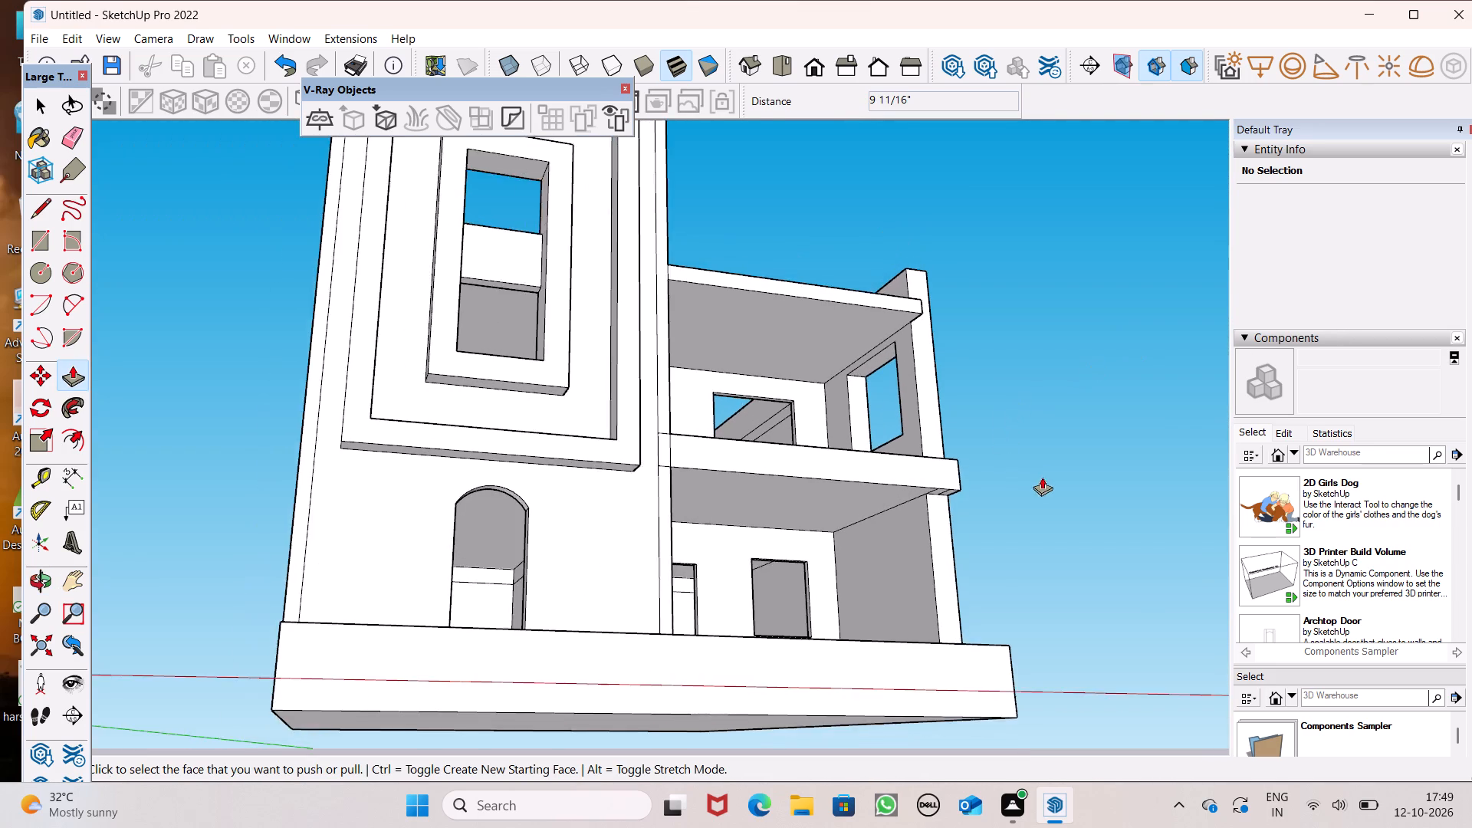
middle_drag(1042, 477, 1027, 622)
scroll(1013, 449, down, 2)
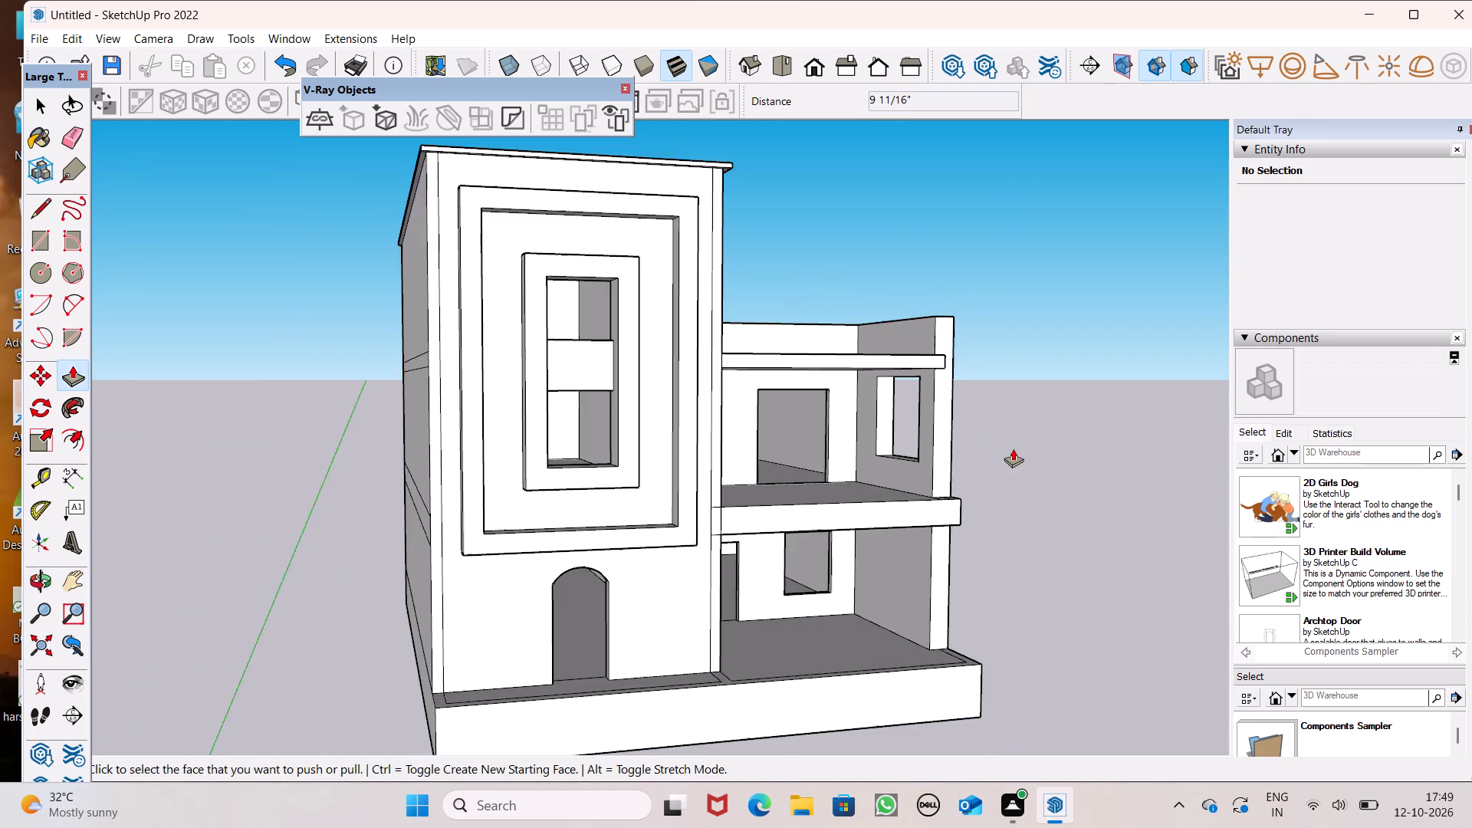
scroll(1013, 449, down, 1)
middle_drag(1053, 495, 805, 455)
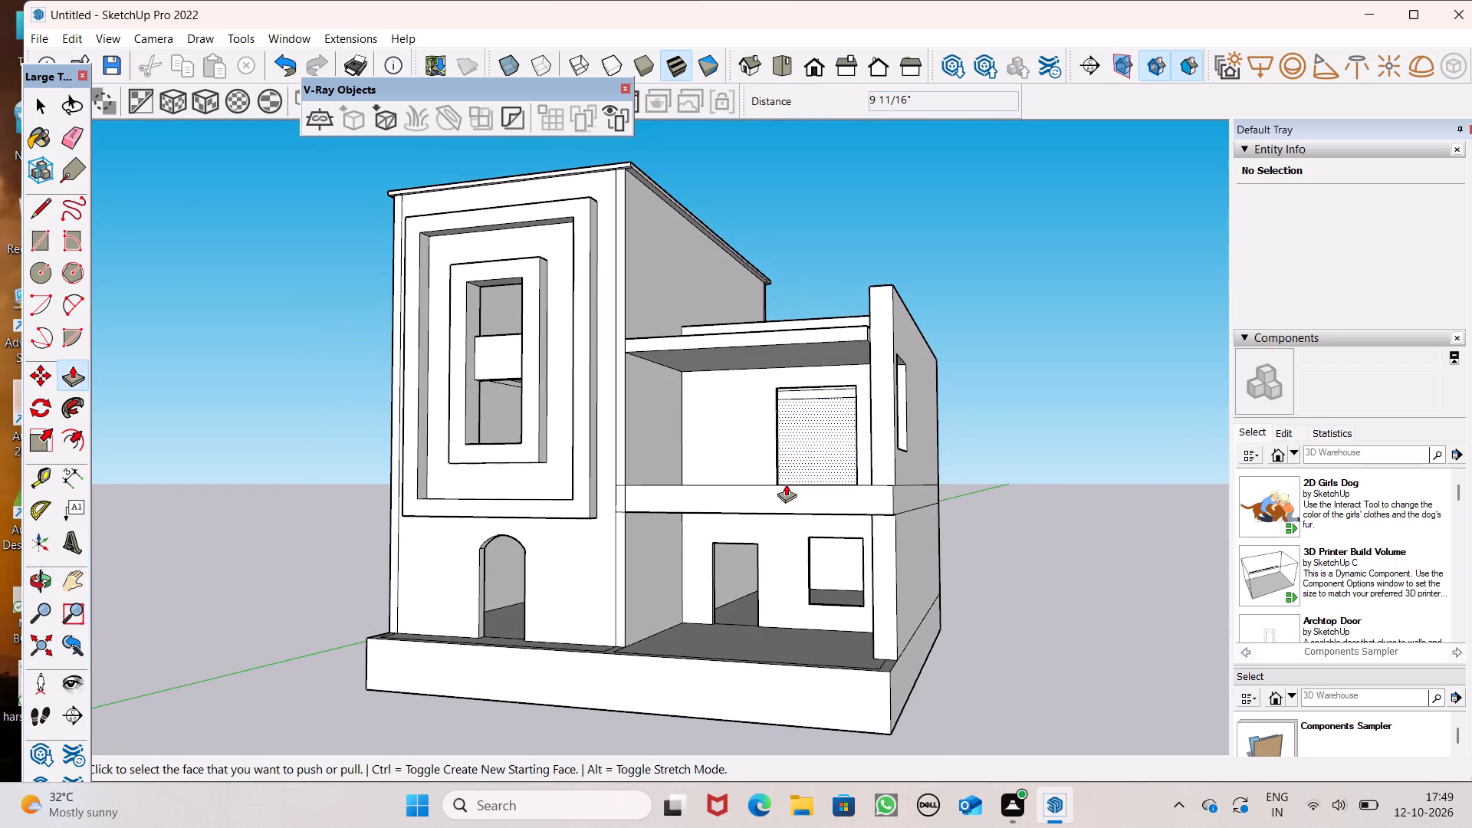
scroll(786, 486, down, 3)
middle_drag(767, 550, 856, 607)
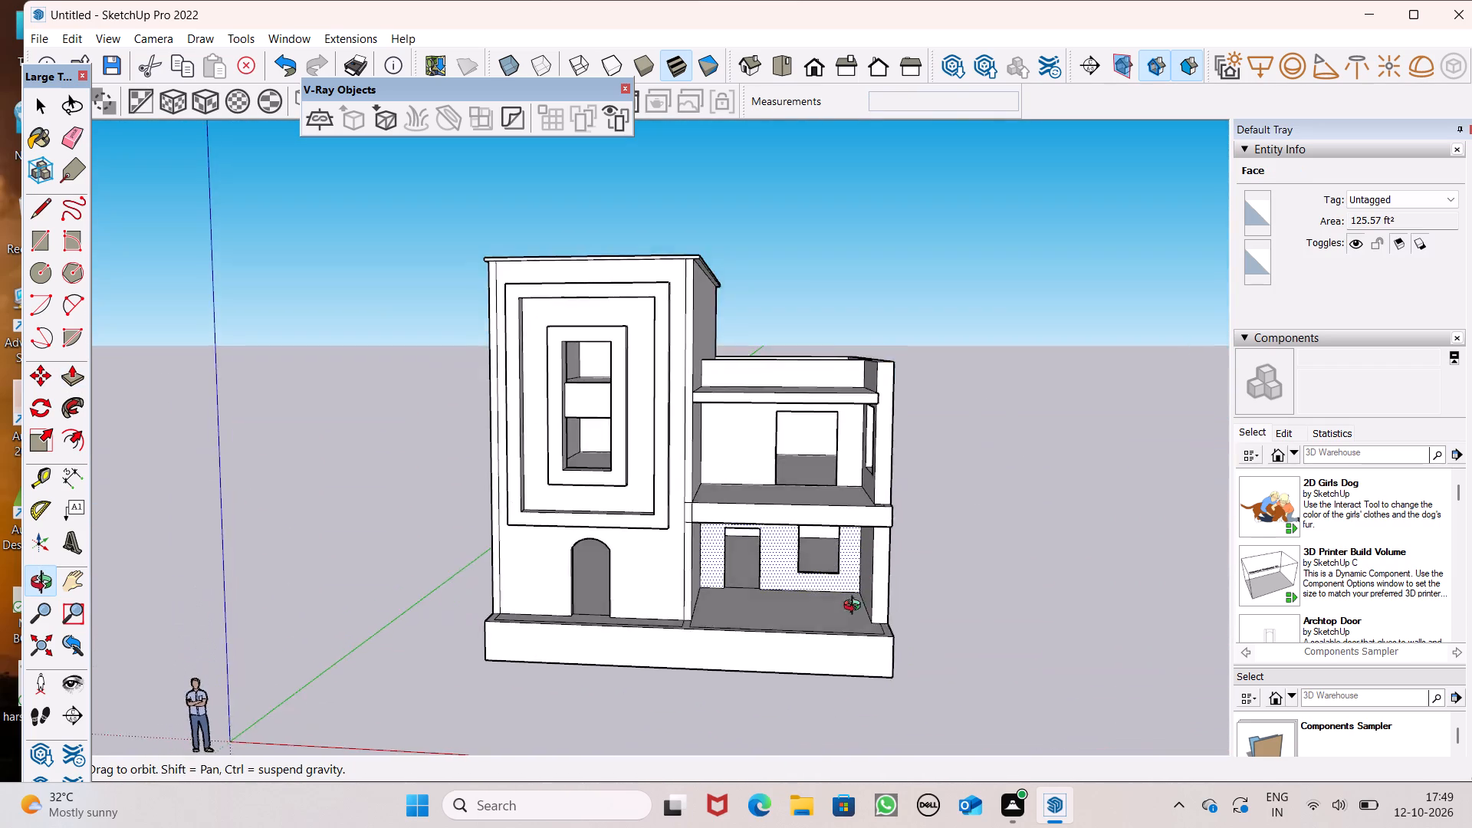
middle_drag(856, 607, 953, 728)
scroll(721, 384, down, 1)
middle_drag(848, 393, 340, 567)
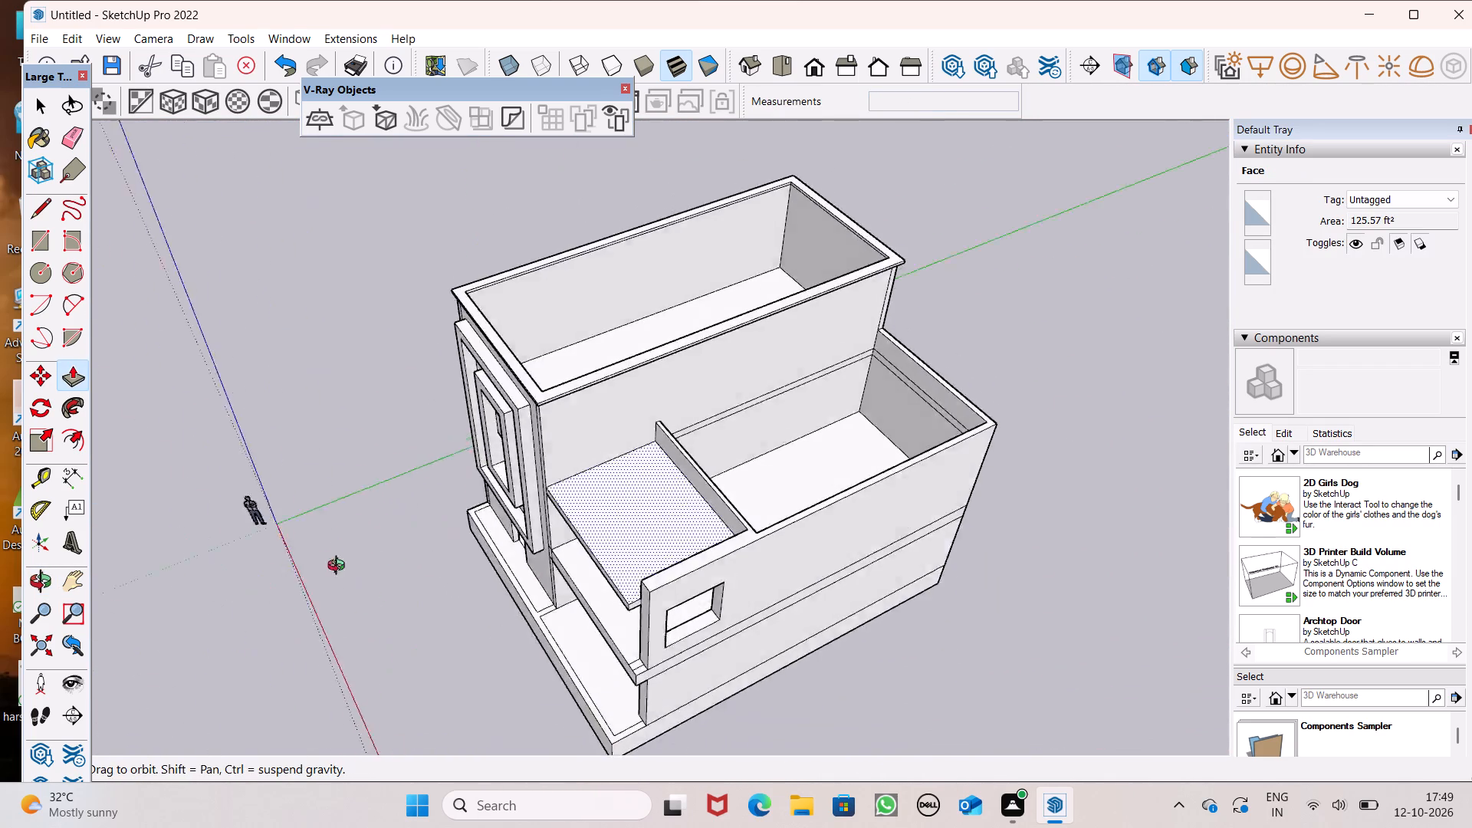
middle_drag(340, 567, 139, 564)
Pull the front face of the cross parapet between the two roof terraces forward 12' 2 3/16", near the slab's front edge.
scroll(320, 489, up, 1)
scroll(706, 407, down, 3)
middle_drag(773, 471, 320, 414)
scroll(320, 414, up, 1)
scroll(504, 379, up, 2)
scroll(508, 381, down, 1)
scroll(508, 381, up, 4)
middle_drag(556, 455, 1471, 447)
scroll(1273, 352, up, 2)
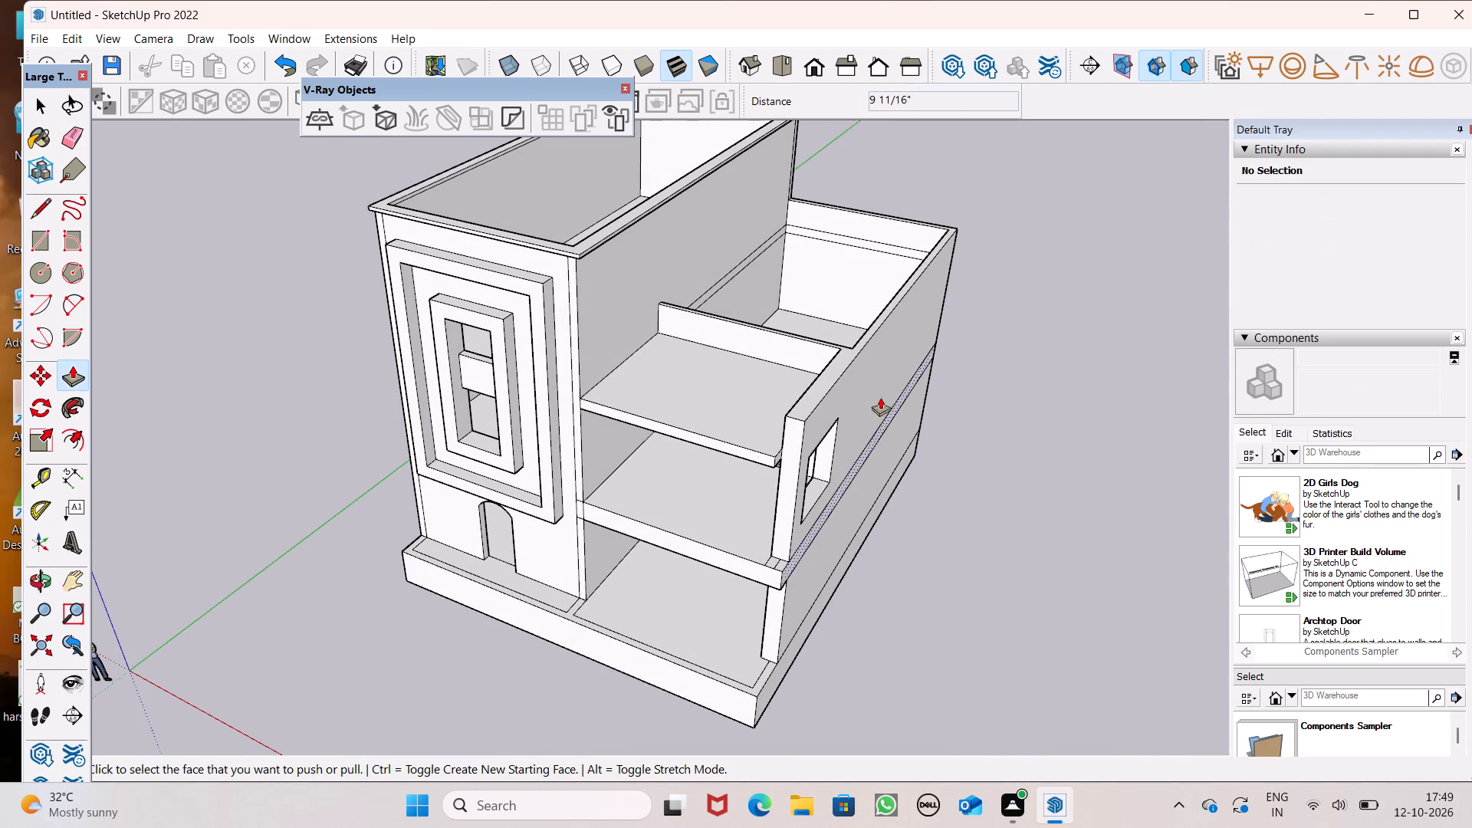
scroll(731, 382, up, 4)
drag(800, 337, 734, 465)
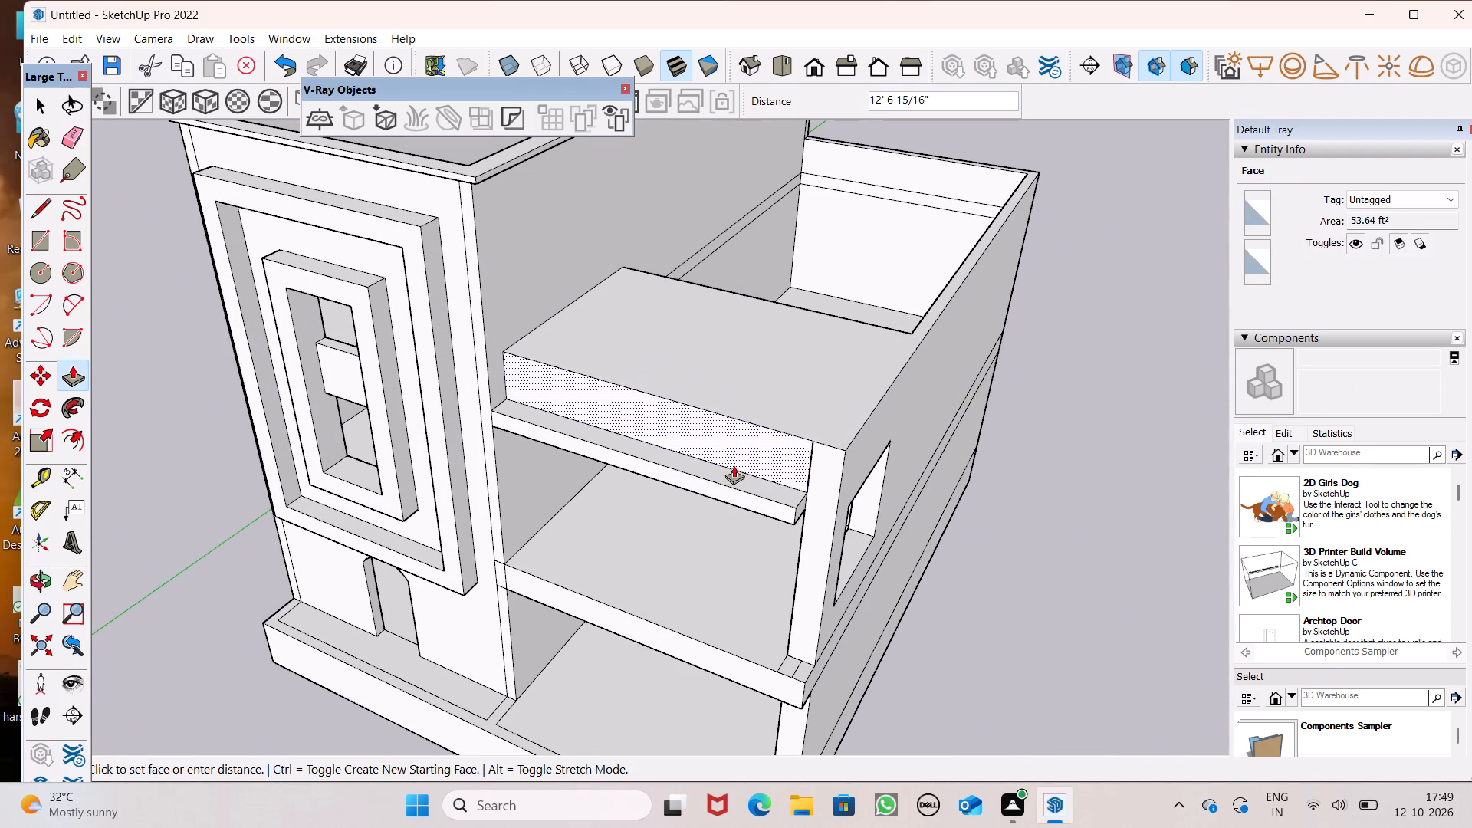
drag(734, 465, 735, 465)
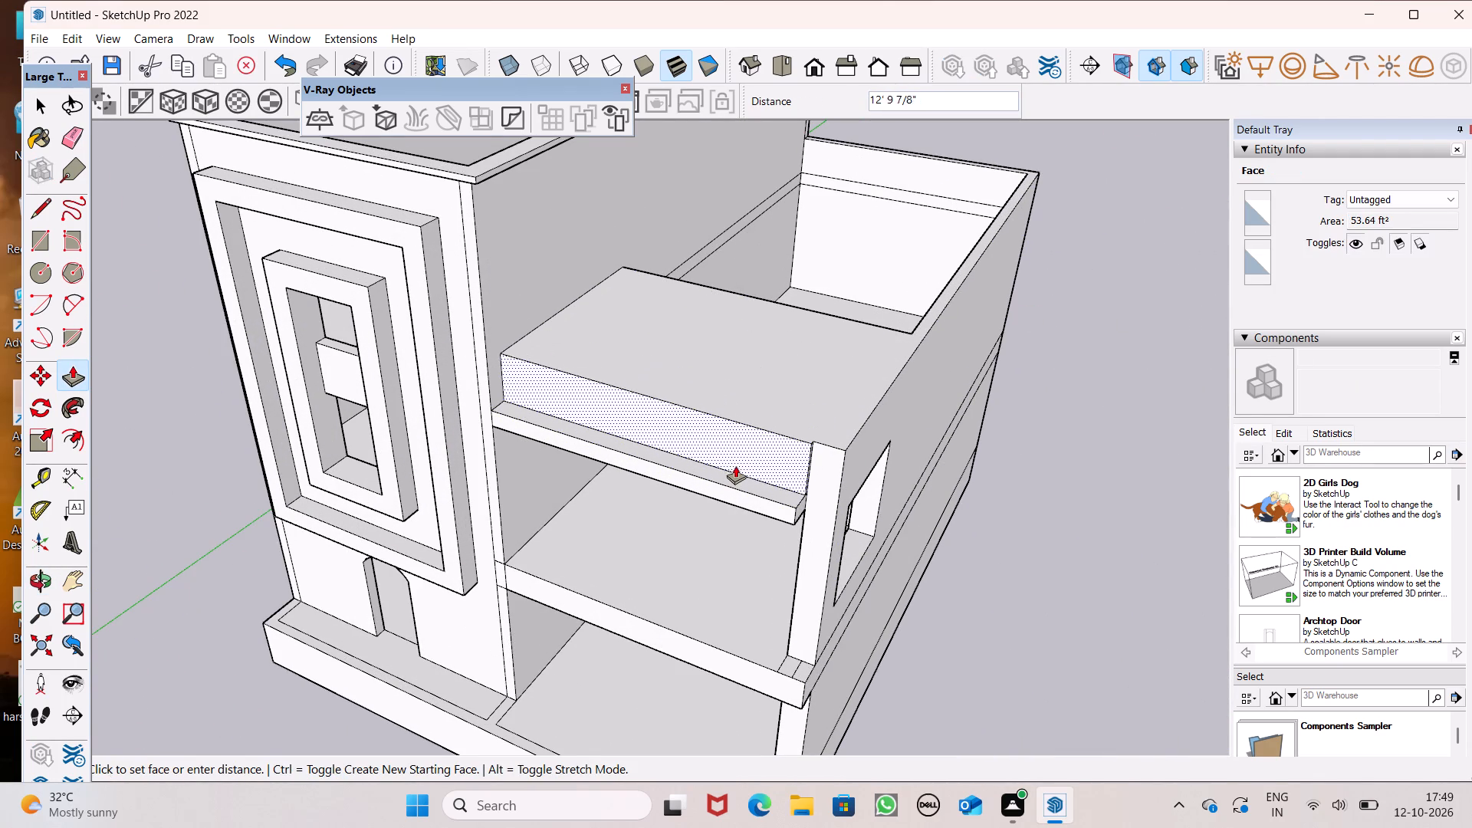
drag(735, 465, 740, 459)
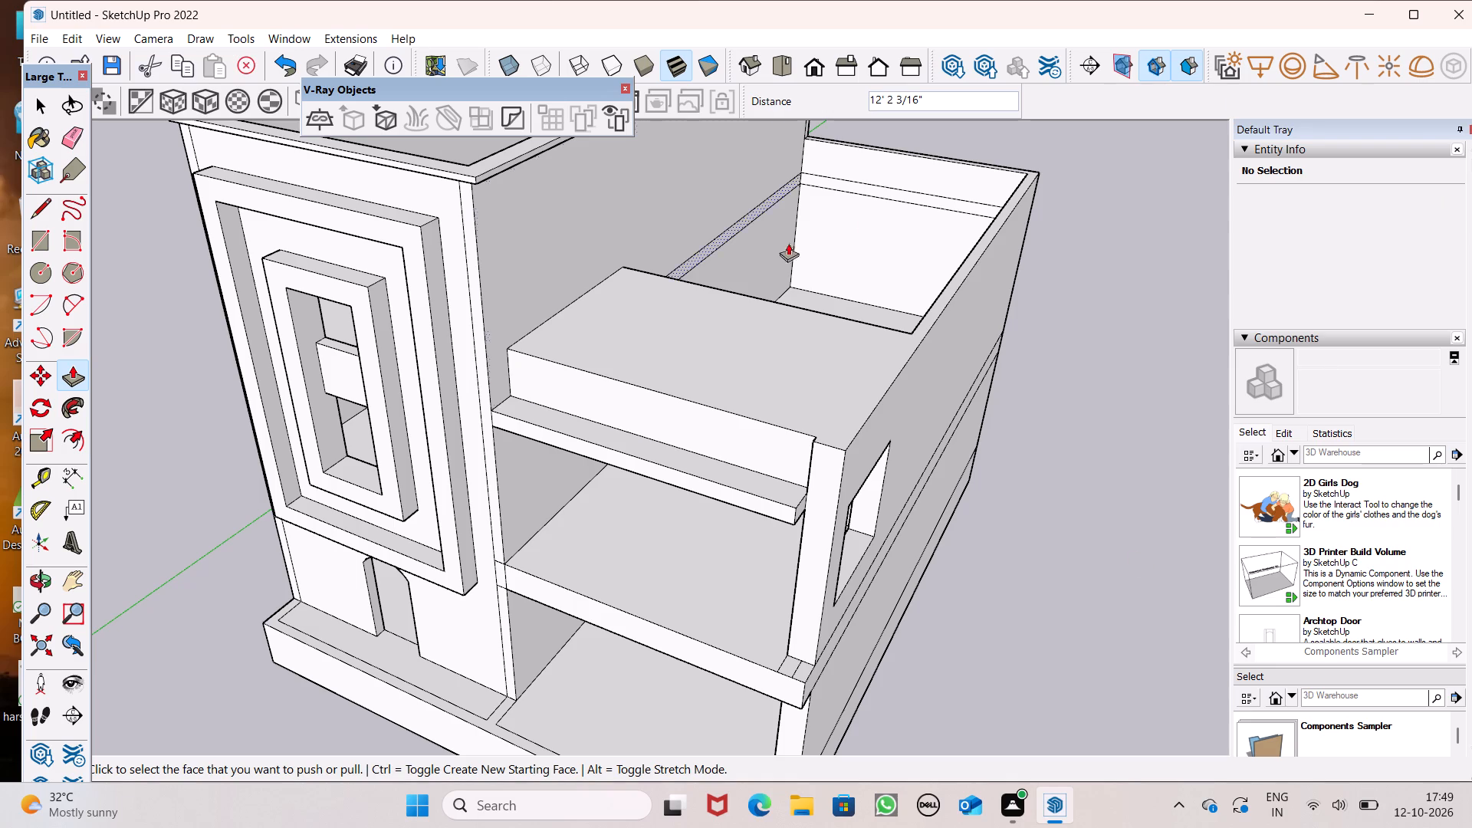
Push the rear face of the extended cross parapet forward 11' 1 7/16", leaving a thin parapet along the terrace front.
scroll(890, 212, down, 5)
middle_drag(1033, 343, 32, 307)
scroll(227, 236, up, 4)
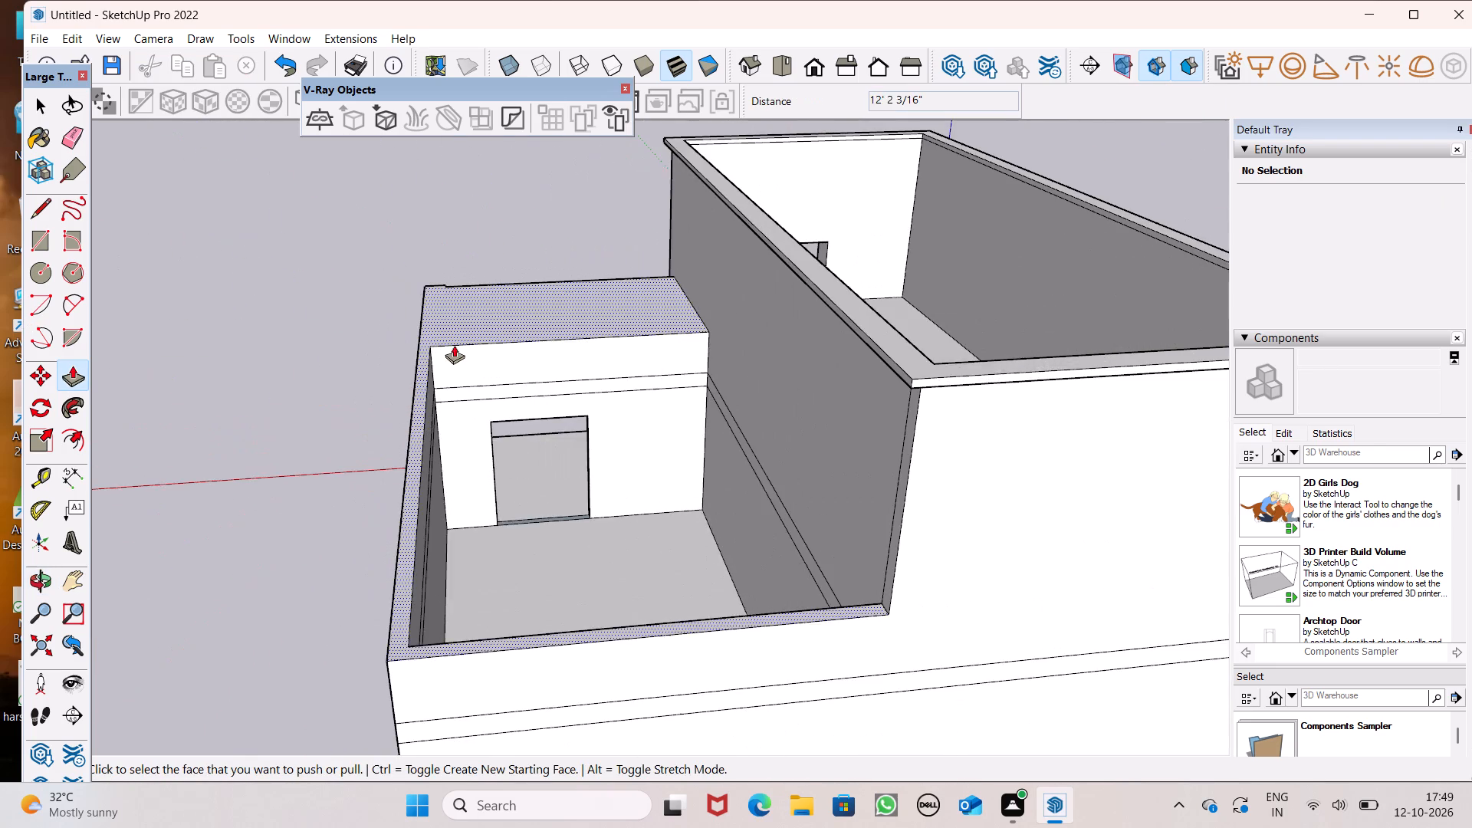
scroll(456, 344, up, 4)
drag(465, 353, 468, 301)
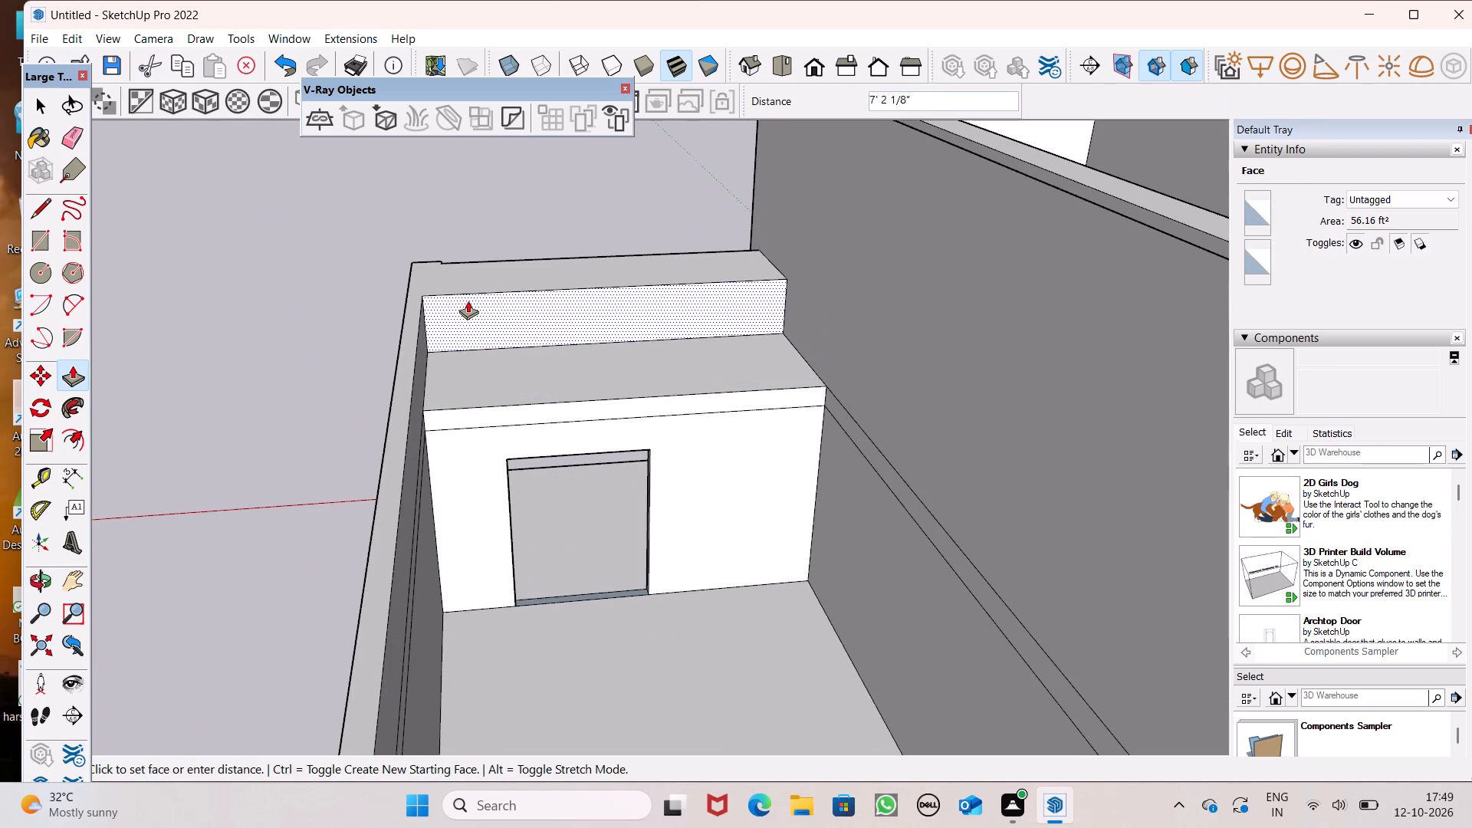
drag(468, 301, 474, 284)
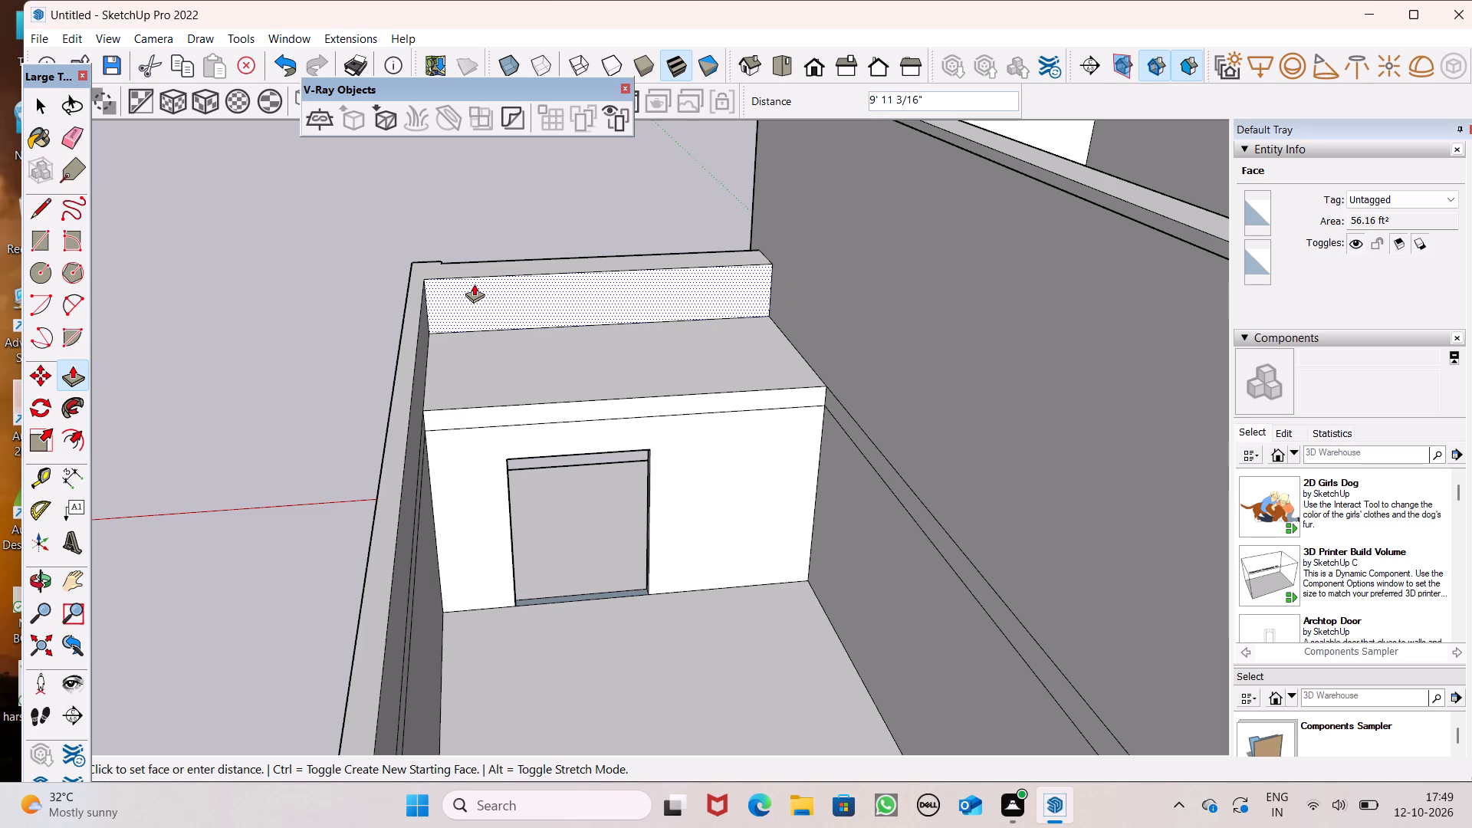
drag(474, 284, 474, 282)
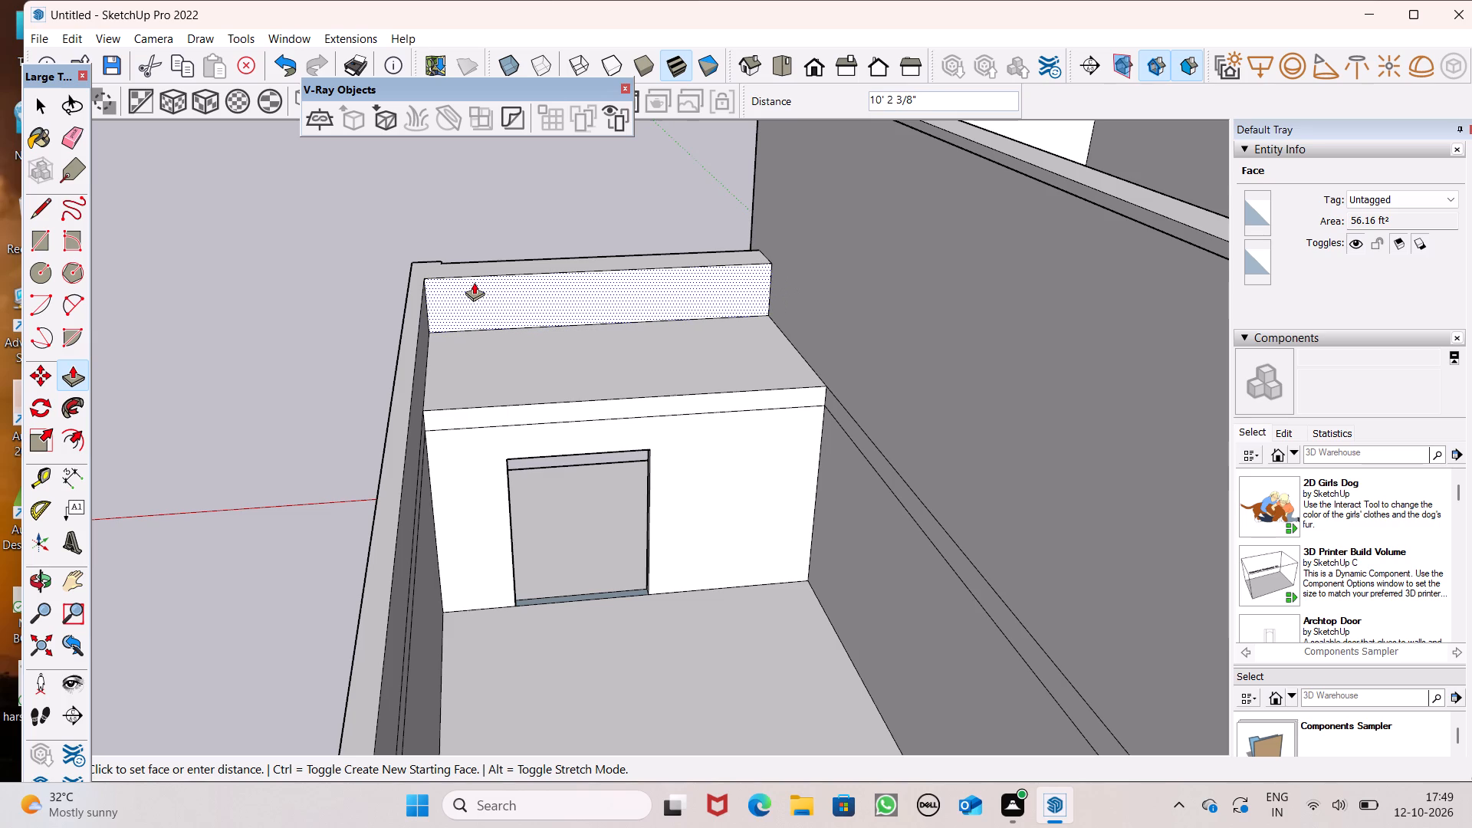
drag(474, 282, 477, 277)
Examine the front terrace parapet and how it meets the upper-floor side wall and slab edge.
scroll(536, 289, down, 4)
middle_drag(494, 370, 1146, 343)
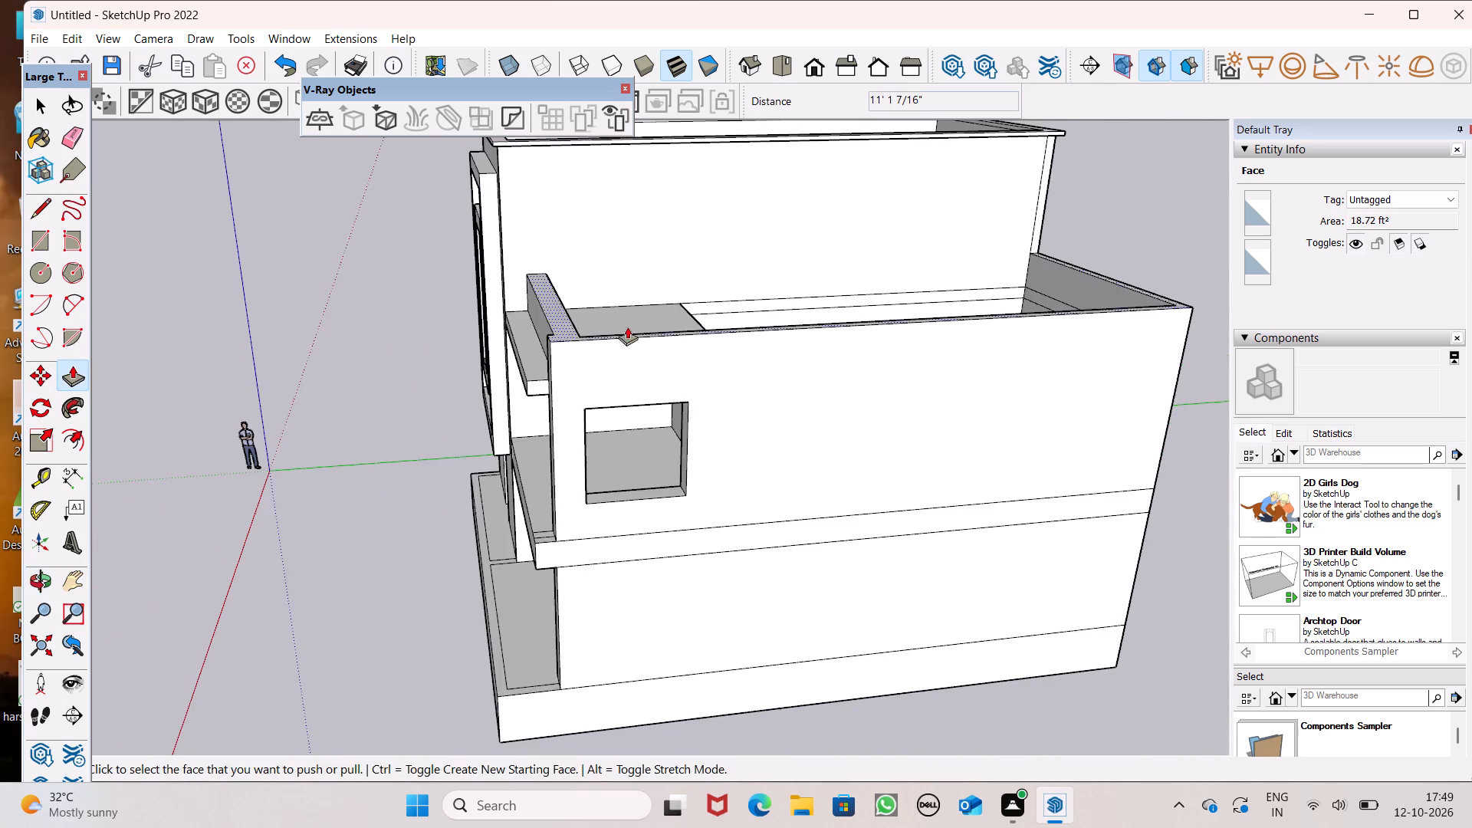
middle_drag(632, 336, 1006, 393)
scroll(752, 383, up, 1)
middle_drag(804, 400, 885, 444)
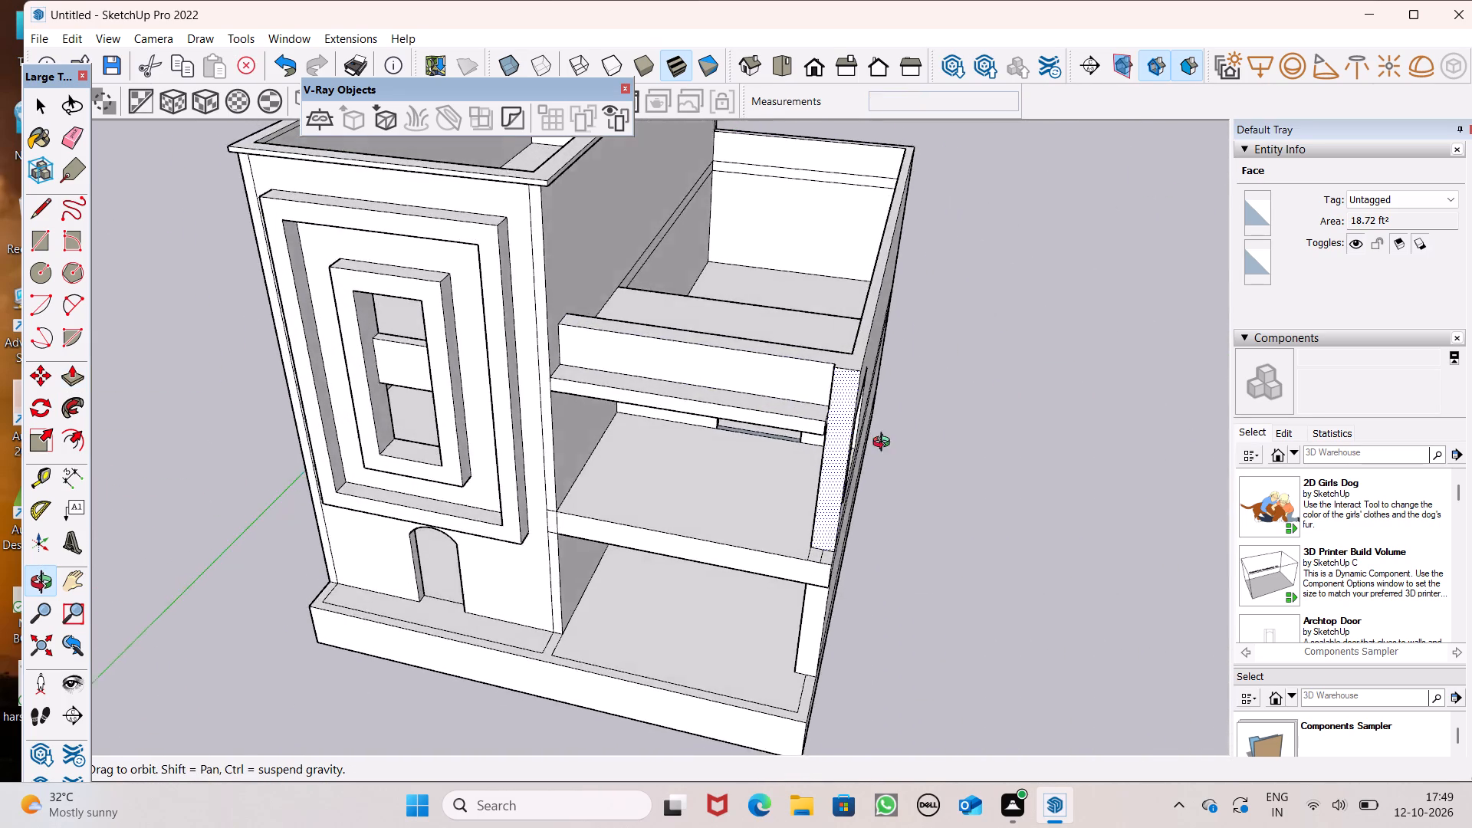
middle_drag(885, 444, 1060, 454)
scroll(957, 373, up, 5)
scroll(882, 361, down, 1)
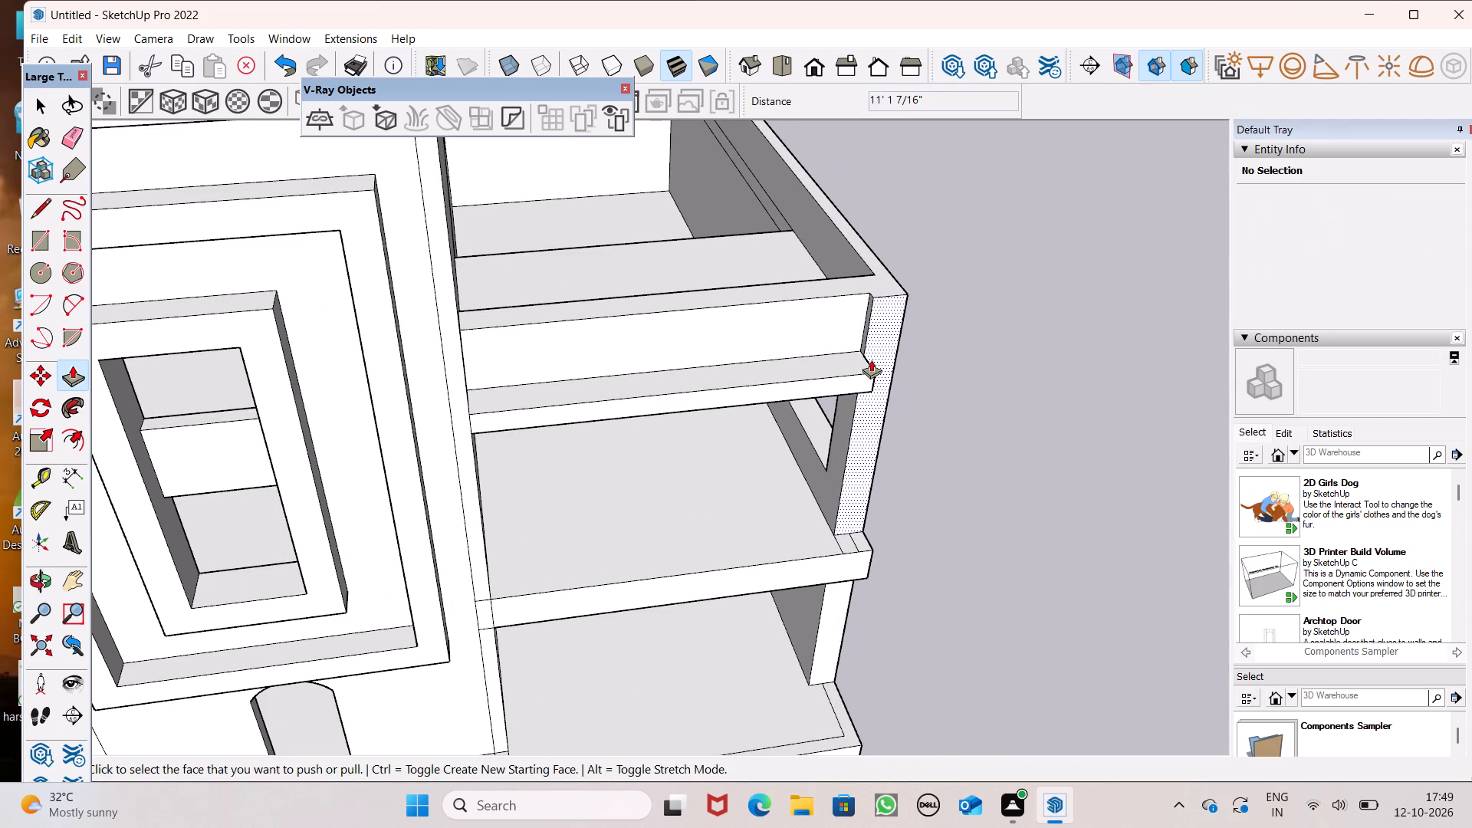
Draw a 1' vertical edge where the upper slab's projecting end meets the front end of the upper-floor side wall.
scroll(859, 331, down, 2)
middle_drag(888, 379, 834, 345)
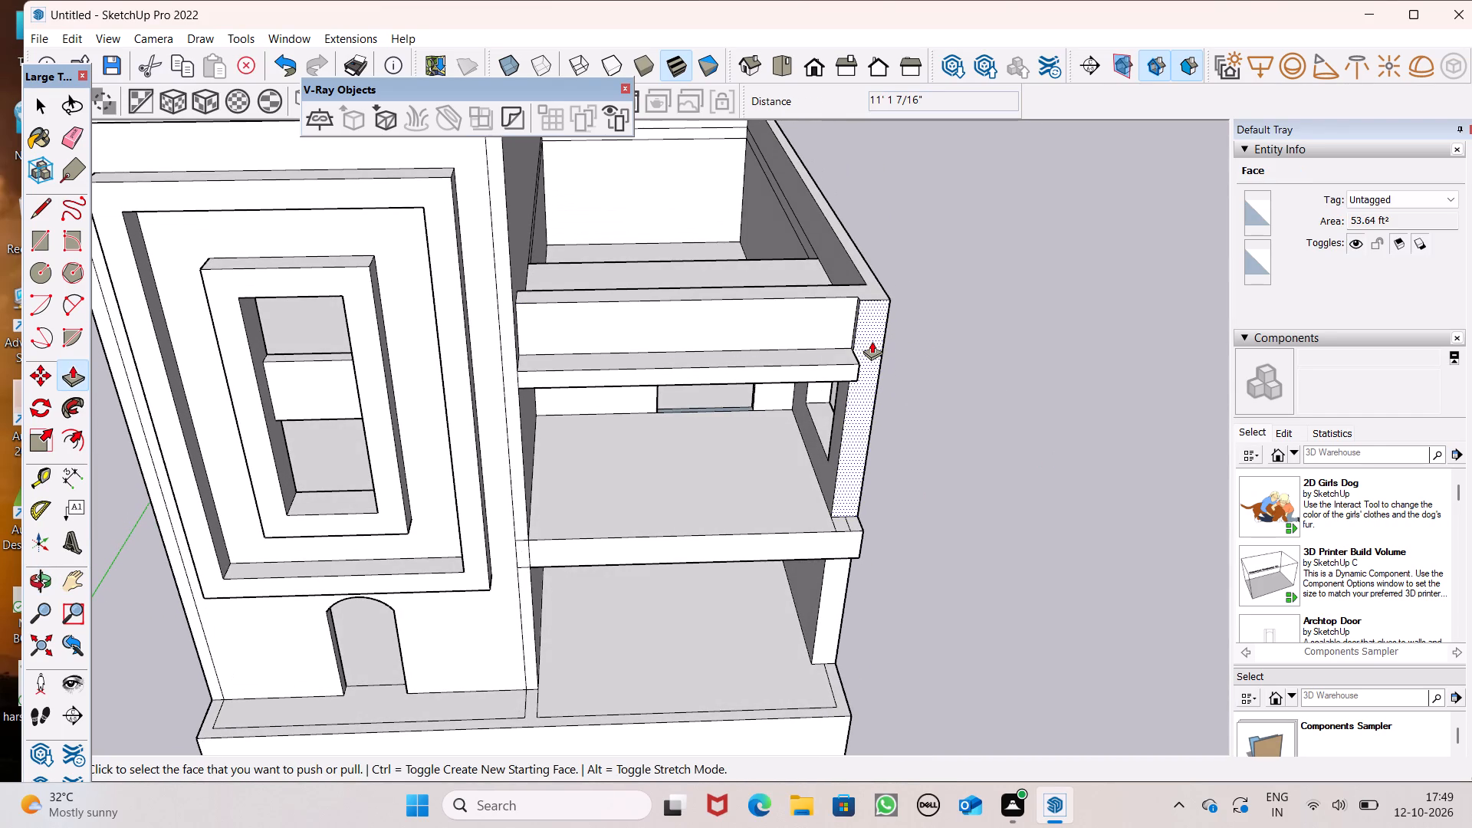
scroll(883, 384, up, 1)
middle_drag(882, 383, 833, 393)
scroll(836, 383, up, 2)
middle_drag(867, 399, 774, 376)
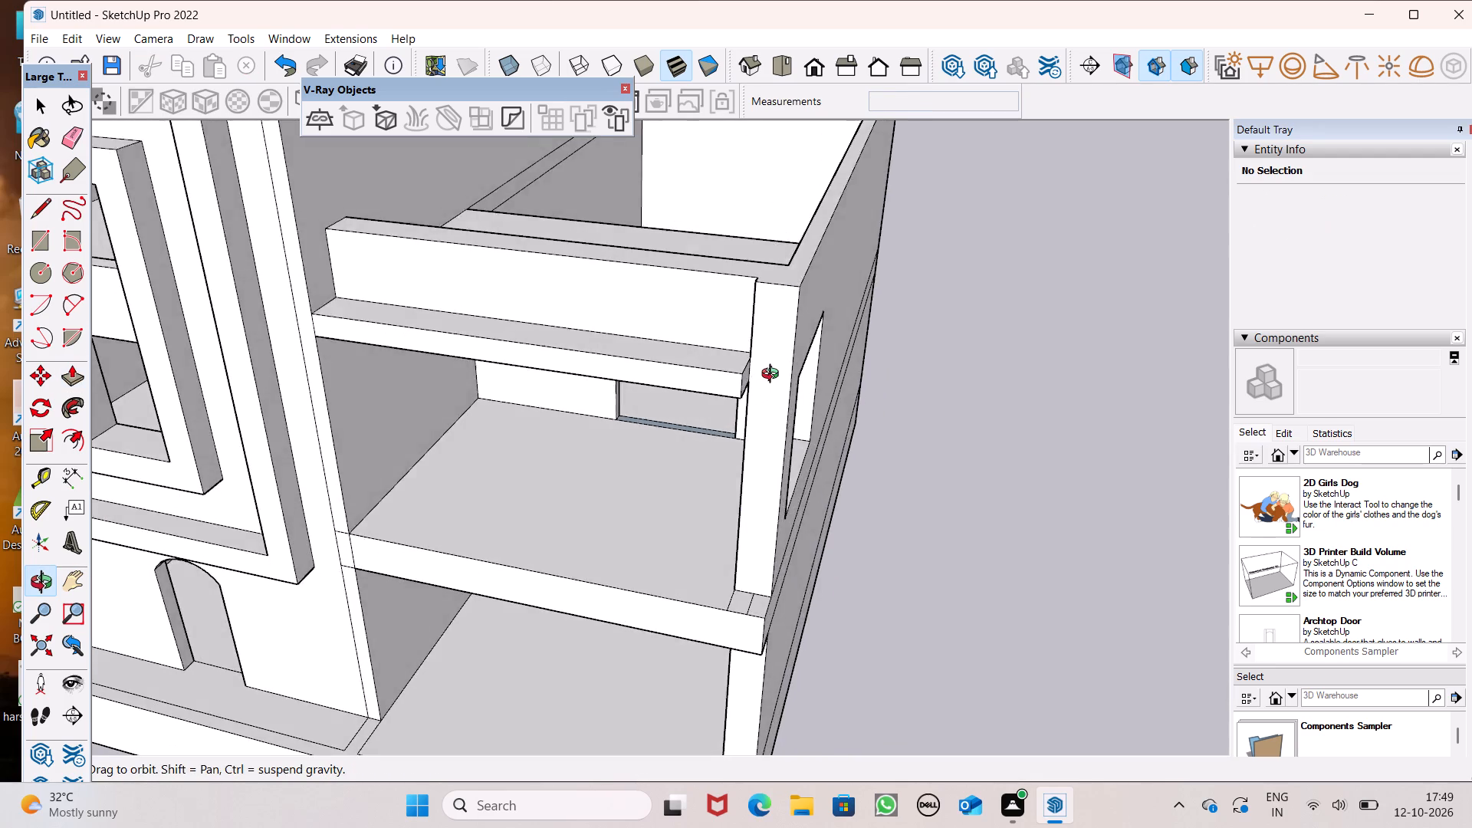
middle_drag(774, 376, 770, 356)
scroll(770, 356, up, 5)
scroll(770, 352, down, 3)
middle_drag(770, 352, 763, 406)
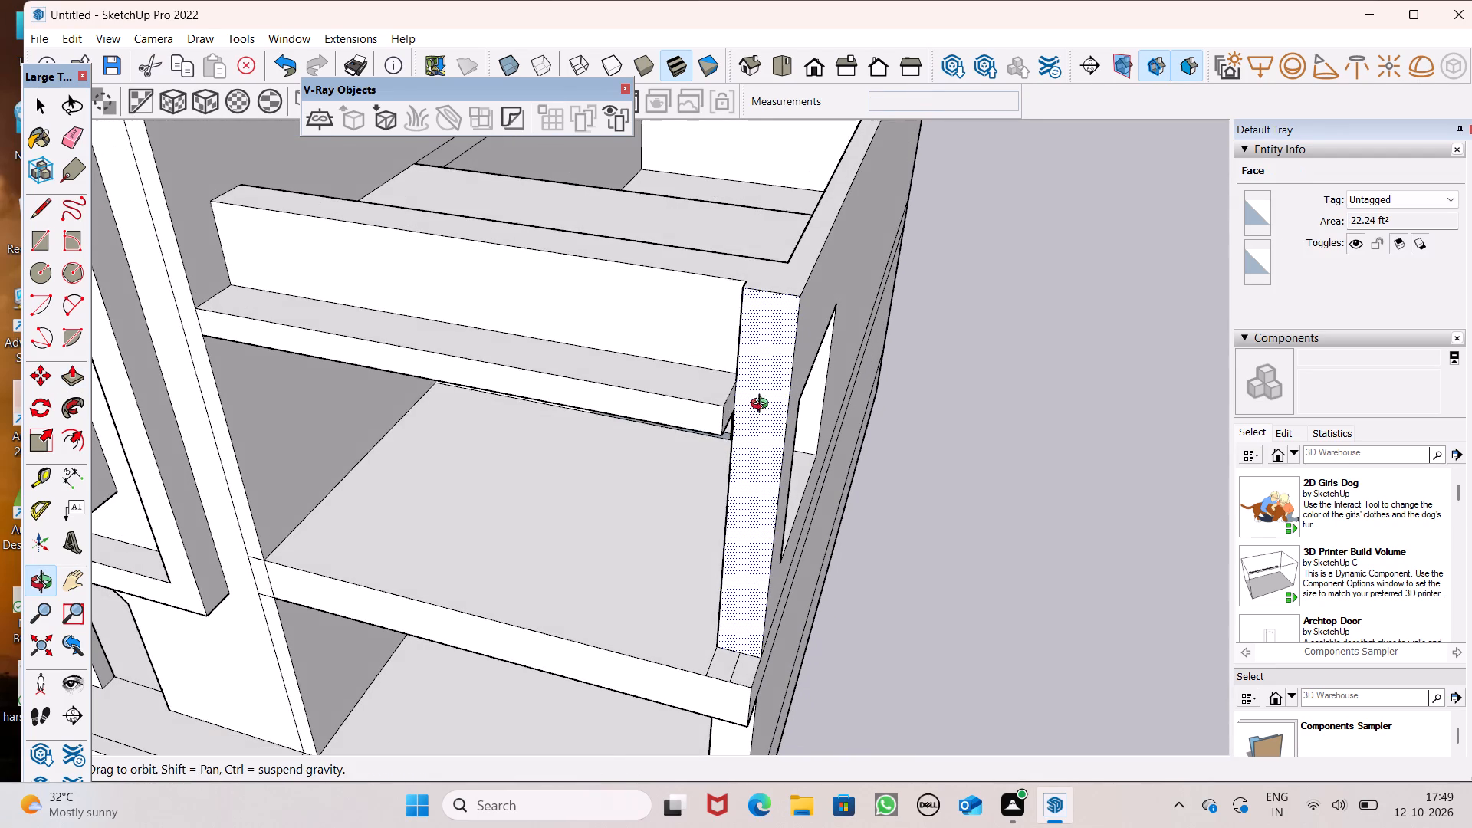
middle_drag(763, 406, 762, 402)
scroll(760, 396, up, 2)
middle_drag(757, 392, 695, 363)
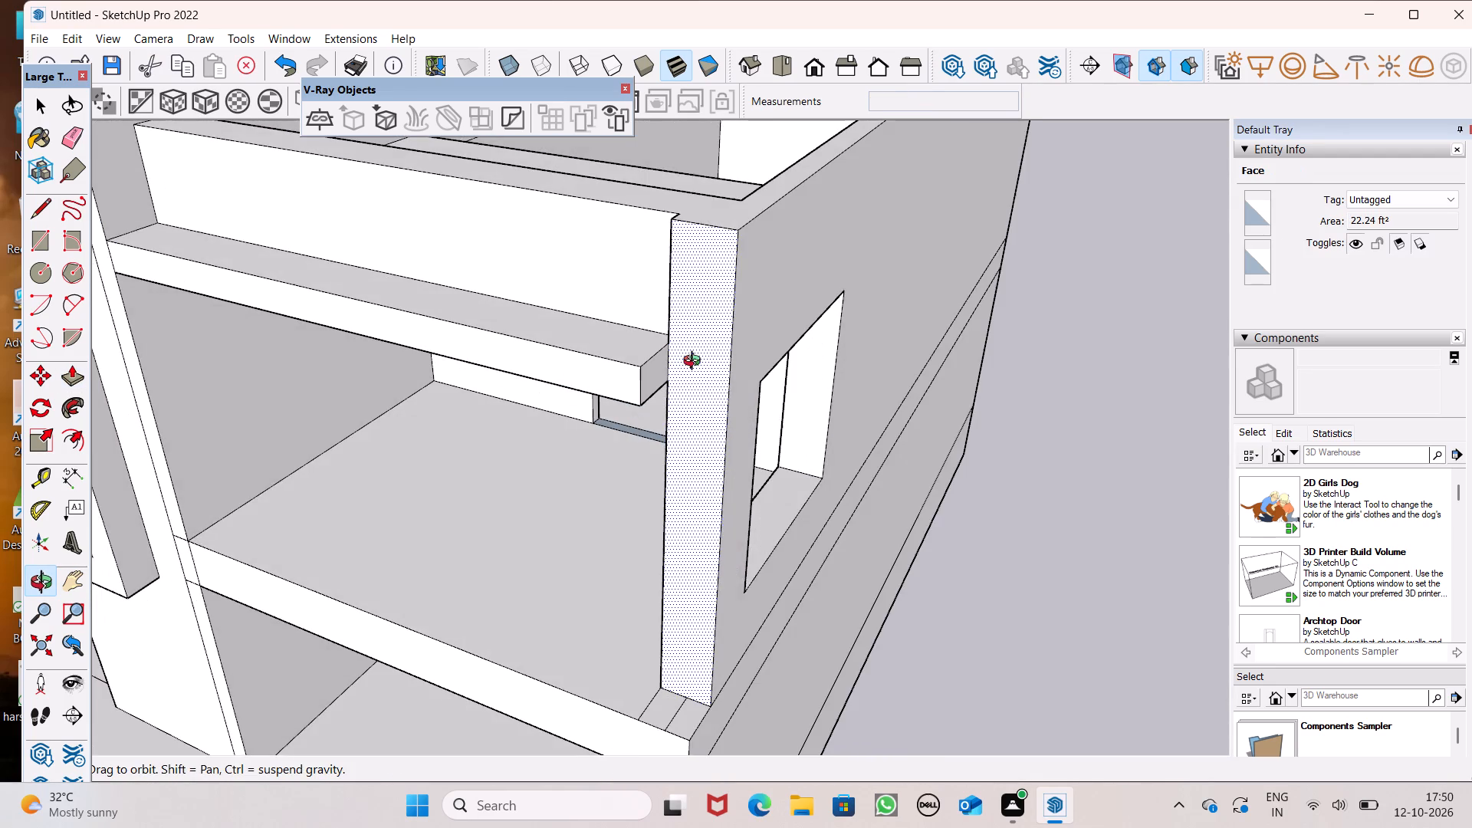
middle_drag(695, 363, 630, 360)
scroll(630, 360, up, 1)
click(44, 212)
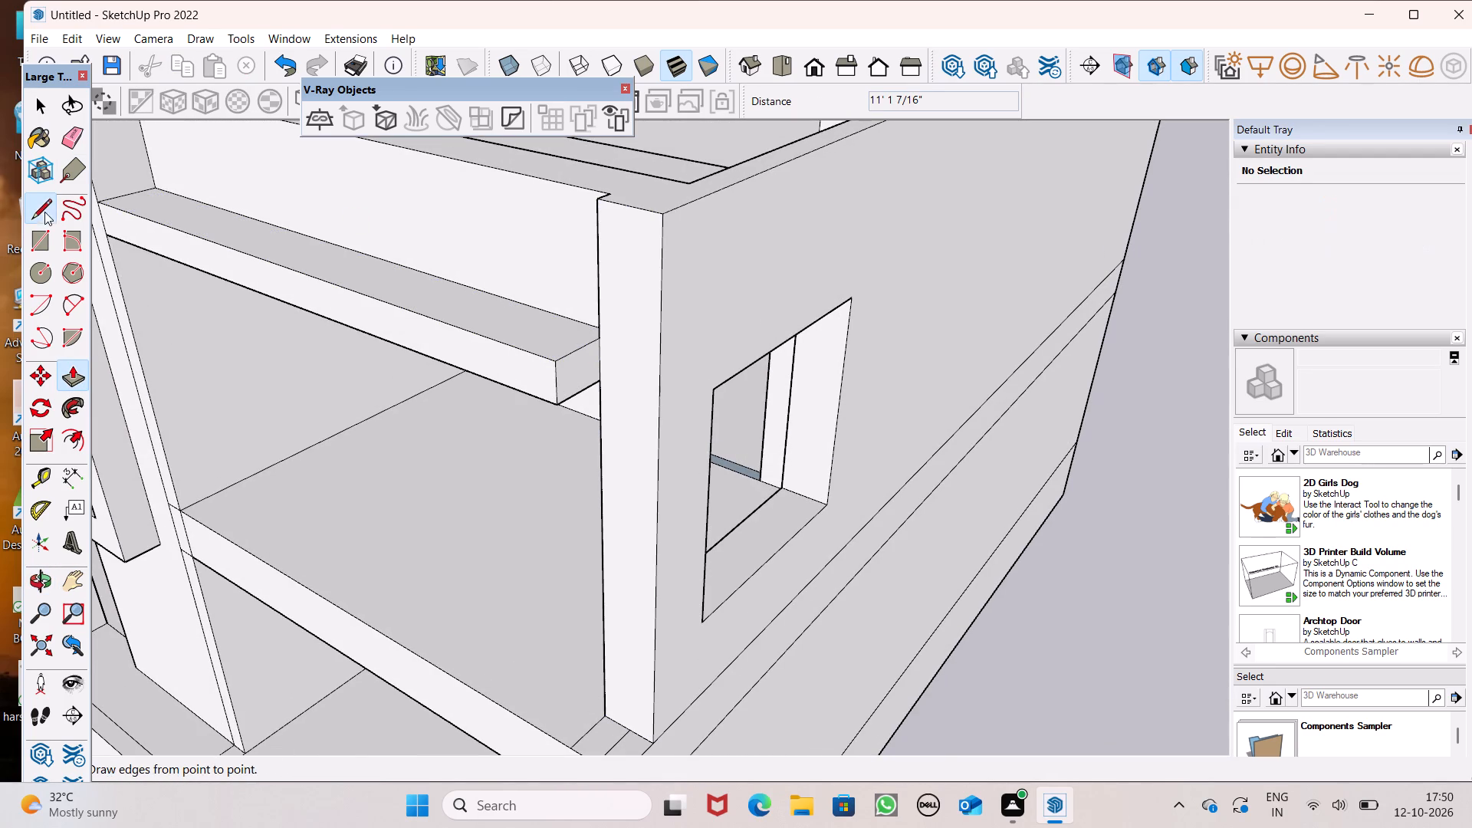
click(603, 344)
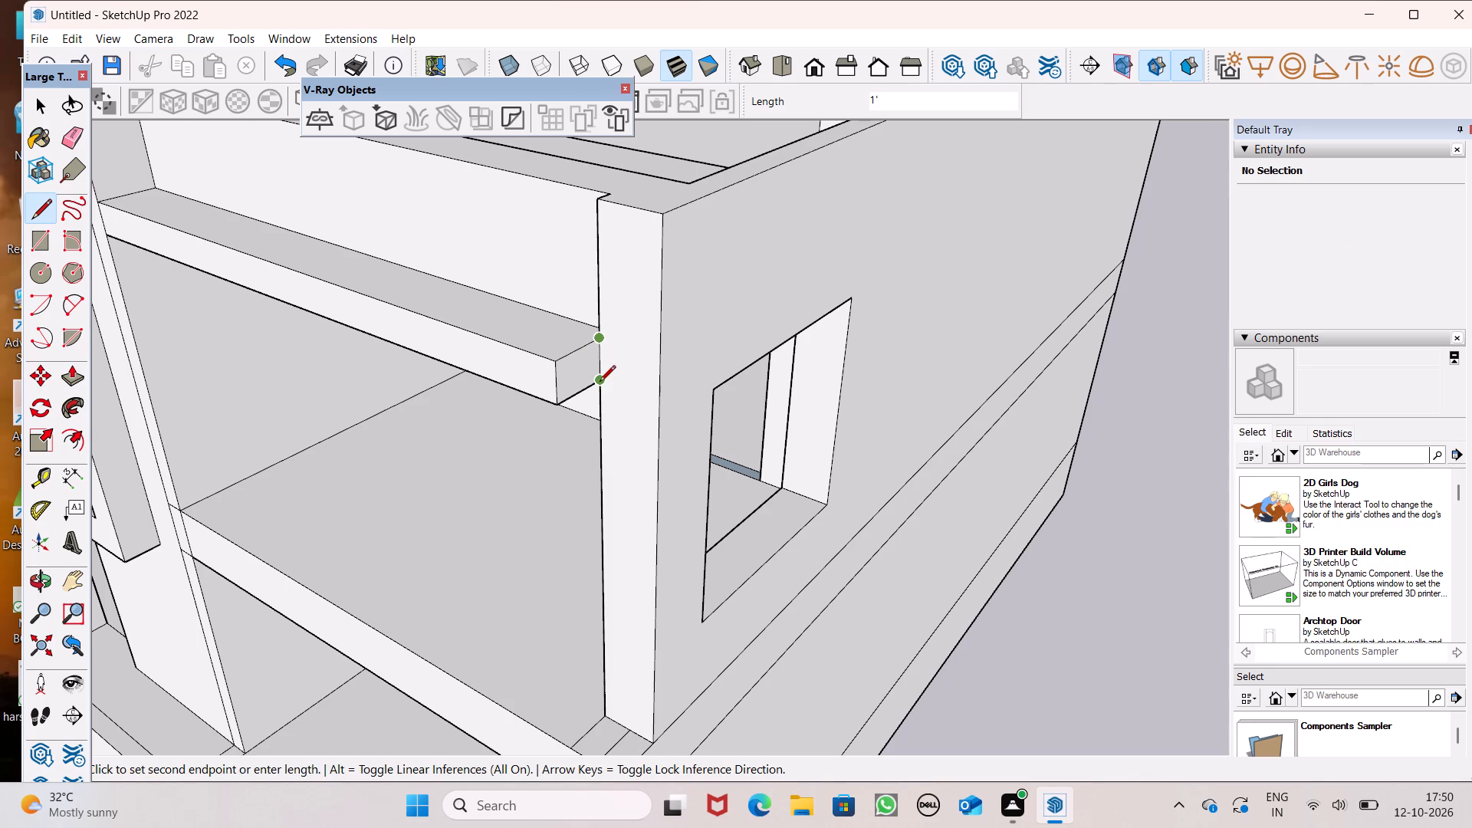
click(600, 383)
Extend the upper slab's projecting end face 1' 7 1/16" across the front end of the side wall.
click(67, 376)
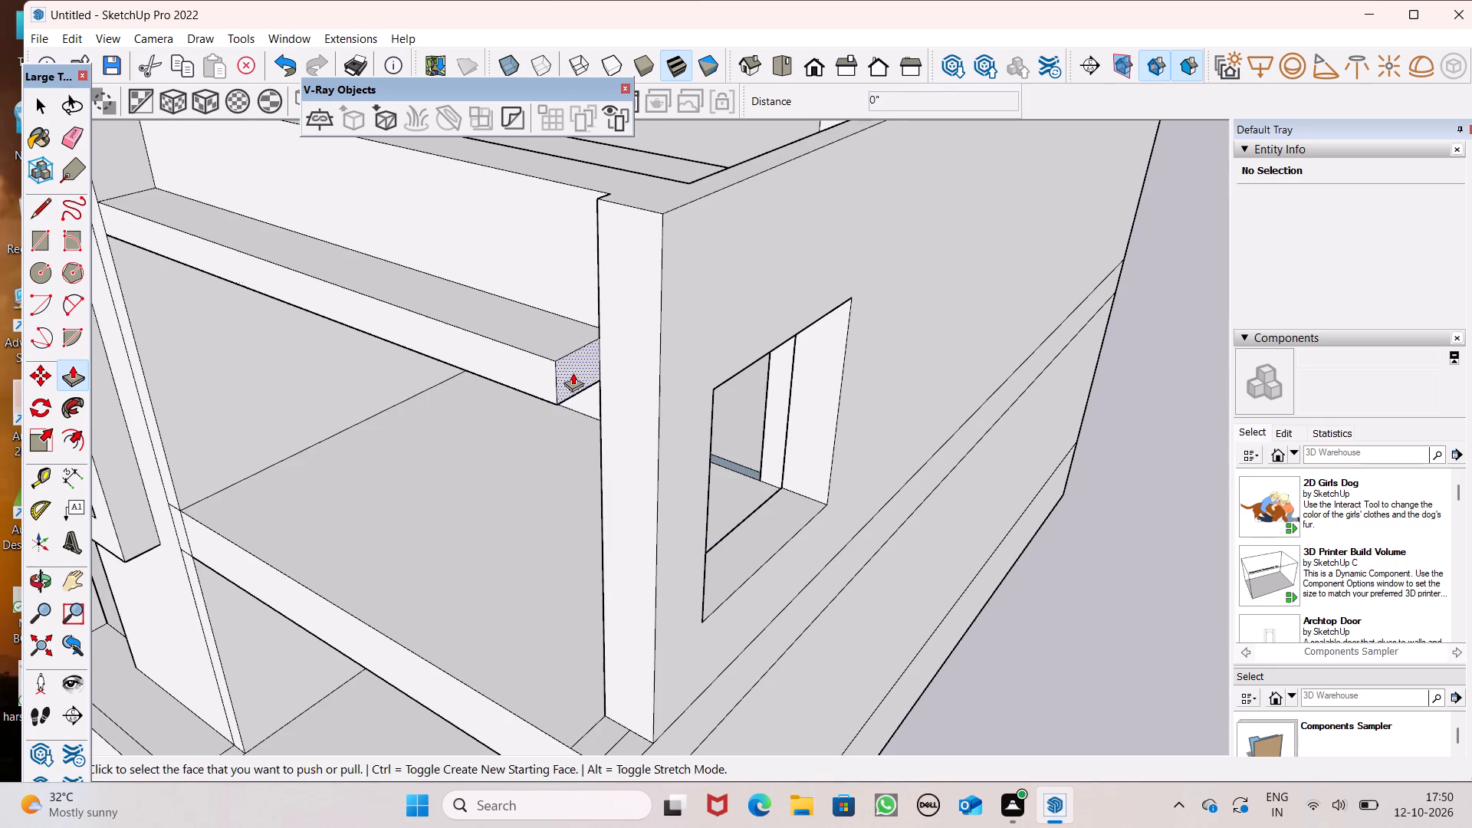
drag(576, 365, 650, 396)
Push the side wall's front end face above the upper slab back about 5", flush with the terrace parapet's front face.
scroll(783, 233, down, 6)
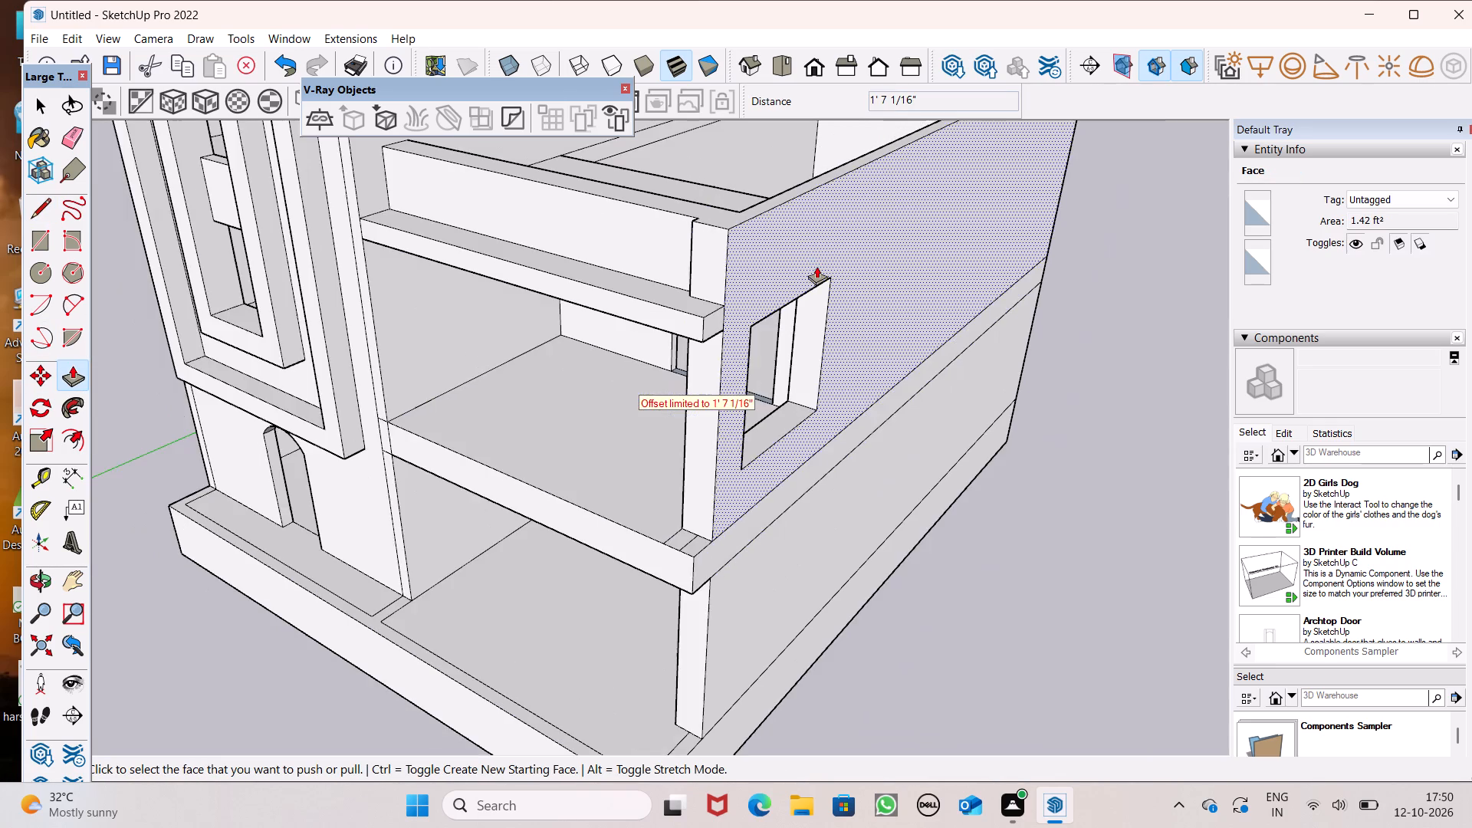
scroll(816, 266, down, 5)
middle_drag(816, 345, 1062, 304)
scroll(951, 319, down, 3)
middle_drag(935, 387, 1119, 268)
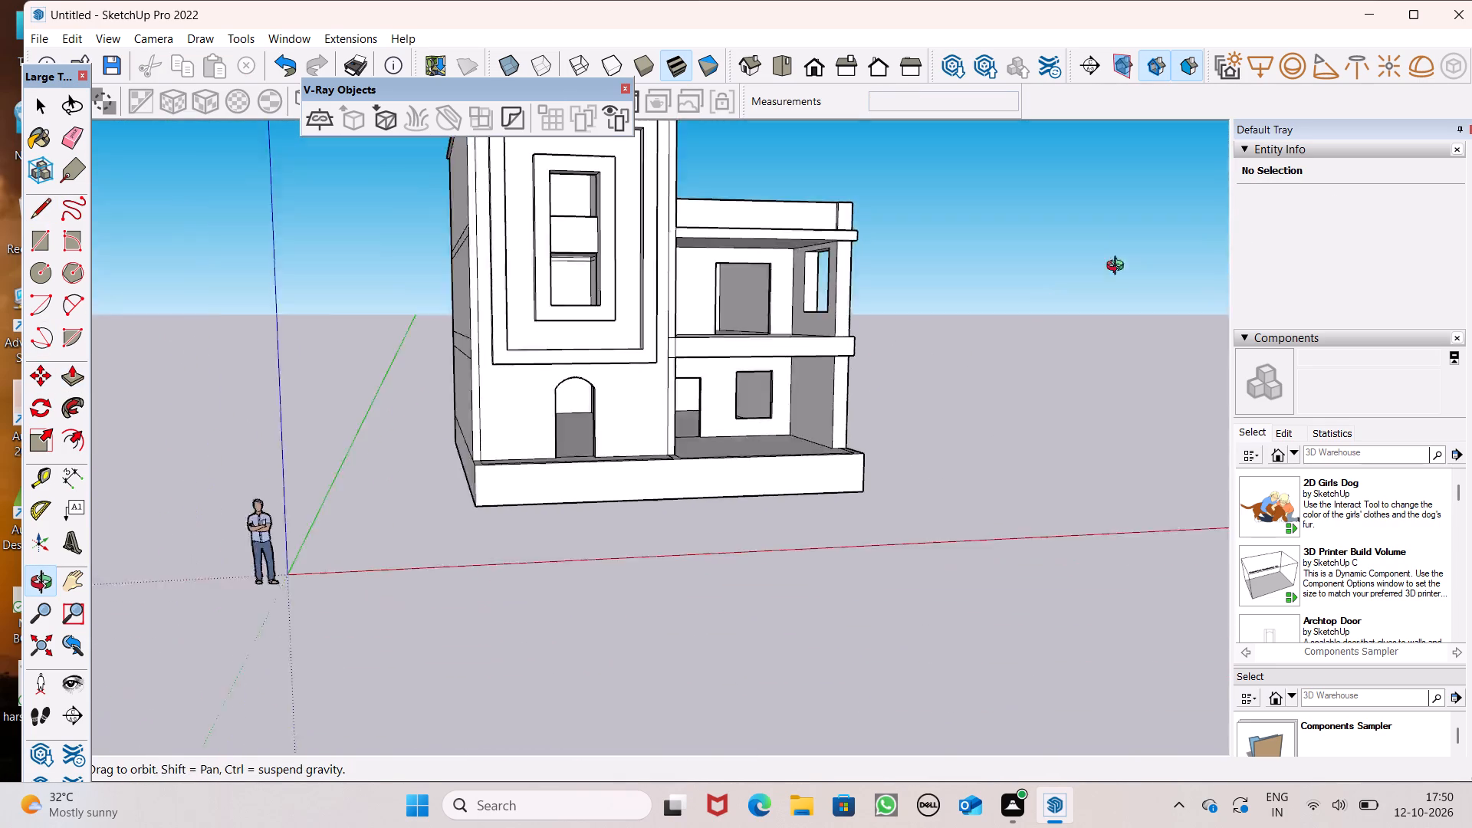
middle_drag(1119, 268, 1180, 288)
scroll(644, 136, up, 7)
scroll(840, 231, up, 6)
scroll(988, 300, up, 1)
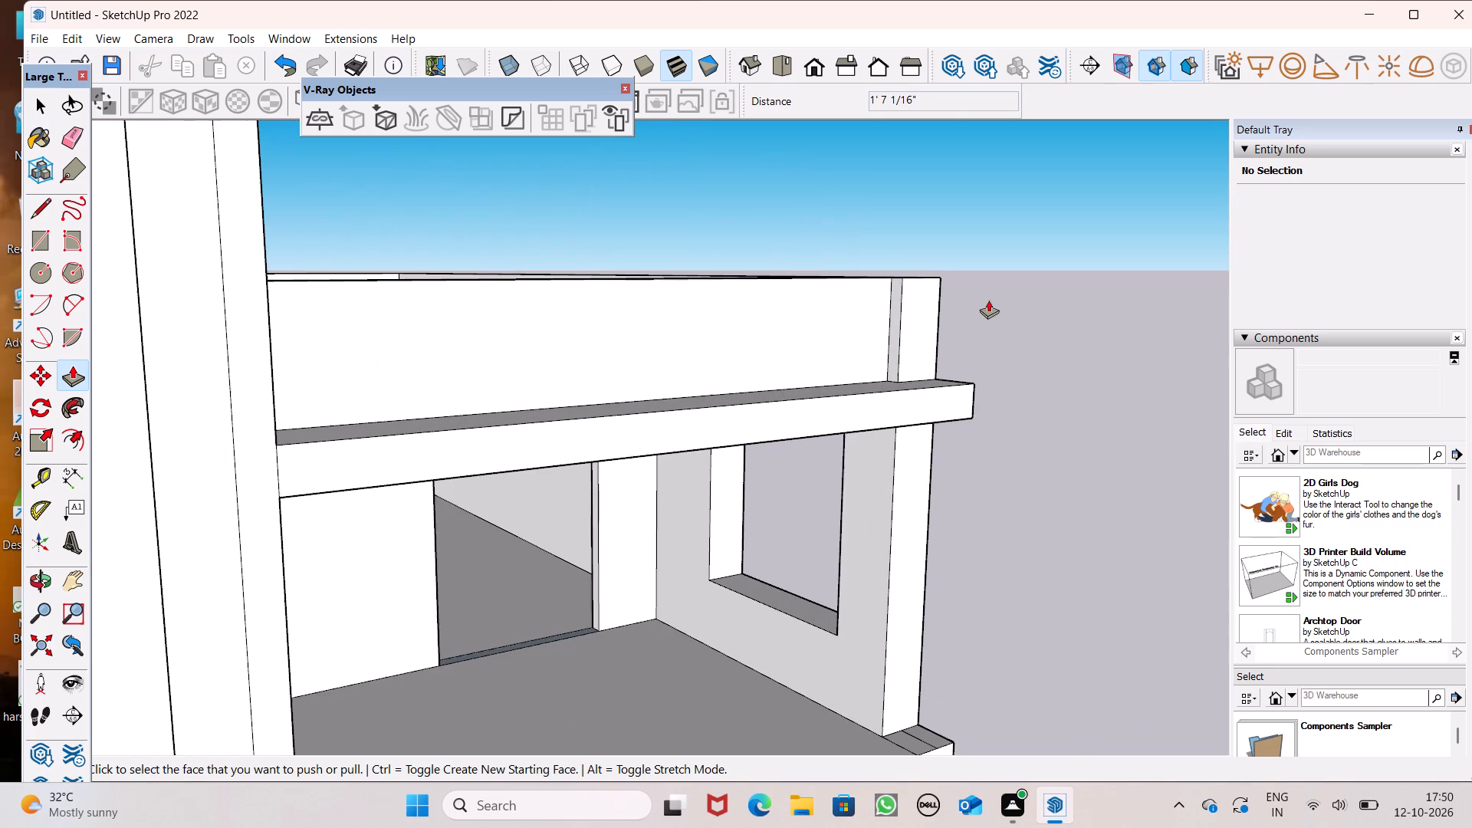
scroll(956, 310, down, 4)
middle_drag(960, 404, 886, 471)
middle_drag(881, 471, 811, 500)
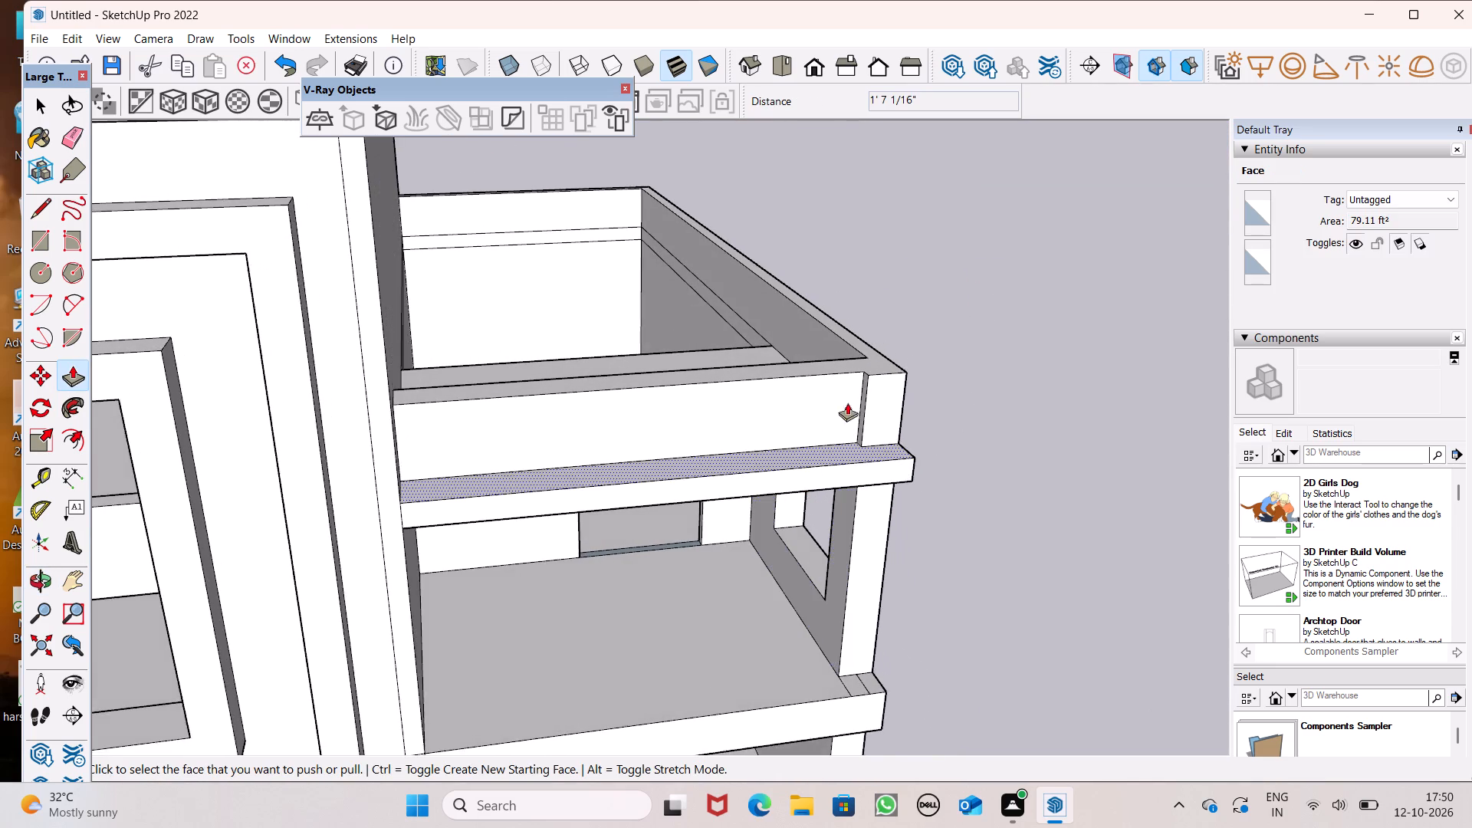
scroll(850, 401, up, 1)
drag(888, 405, 858, 406)
scroll(925, 327, down, 2)
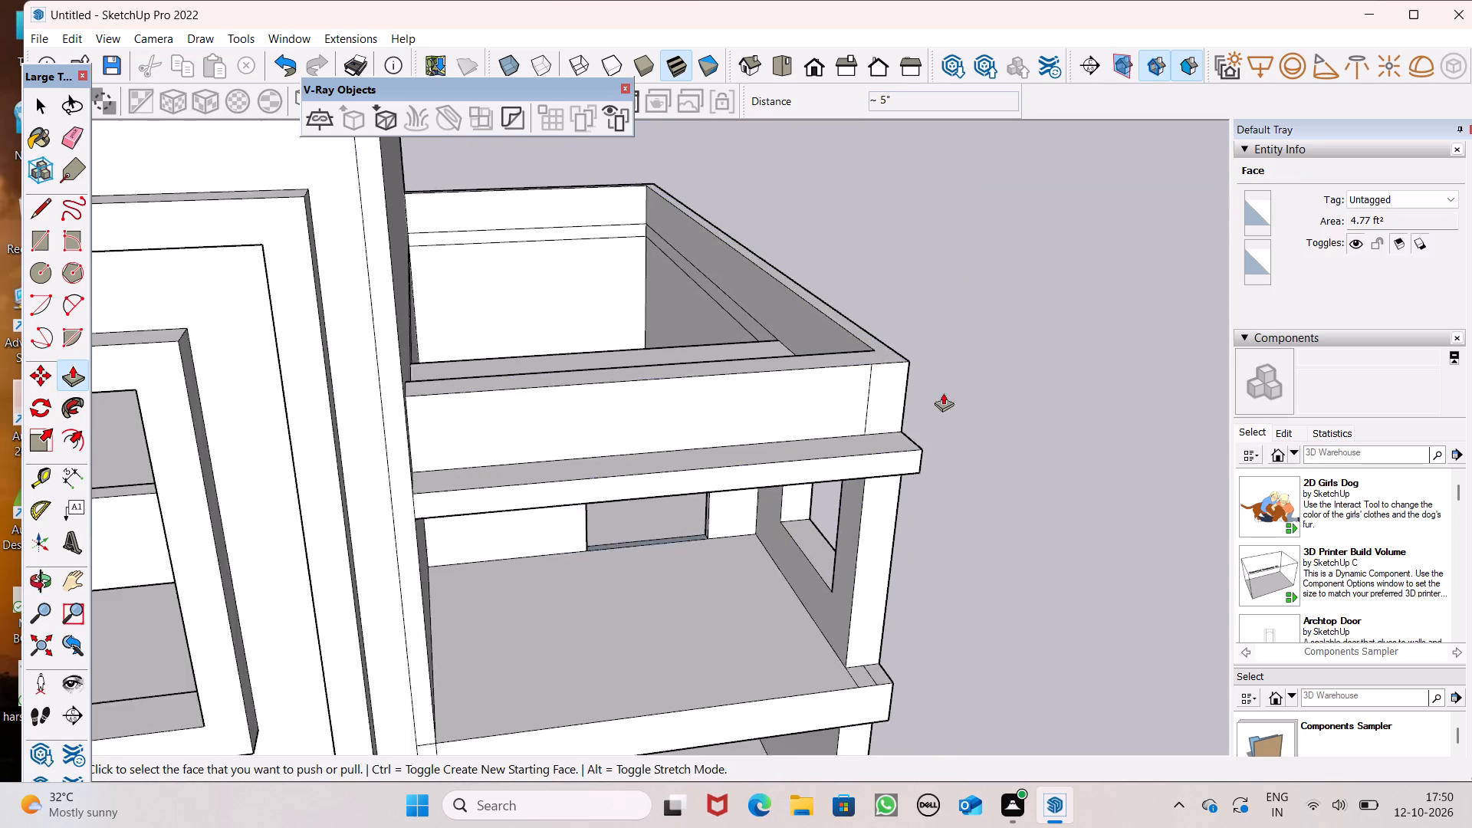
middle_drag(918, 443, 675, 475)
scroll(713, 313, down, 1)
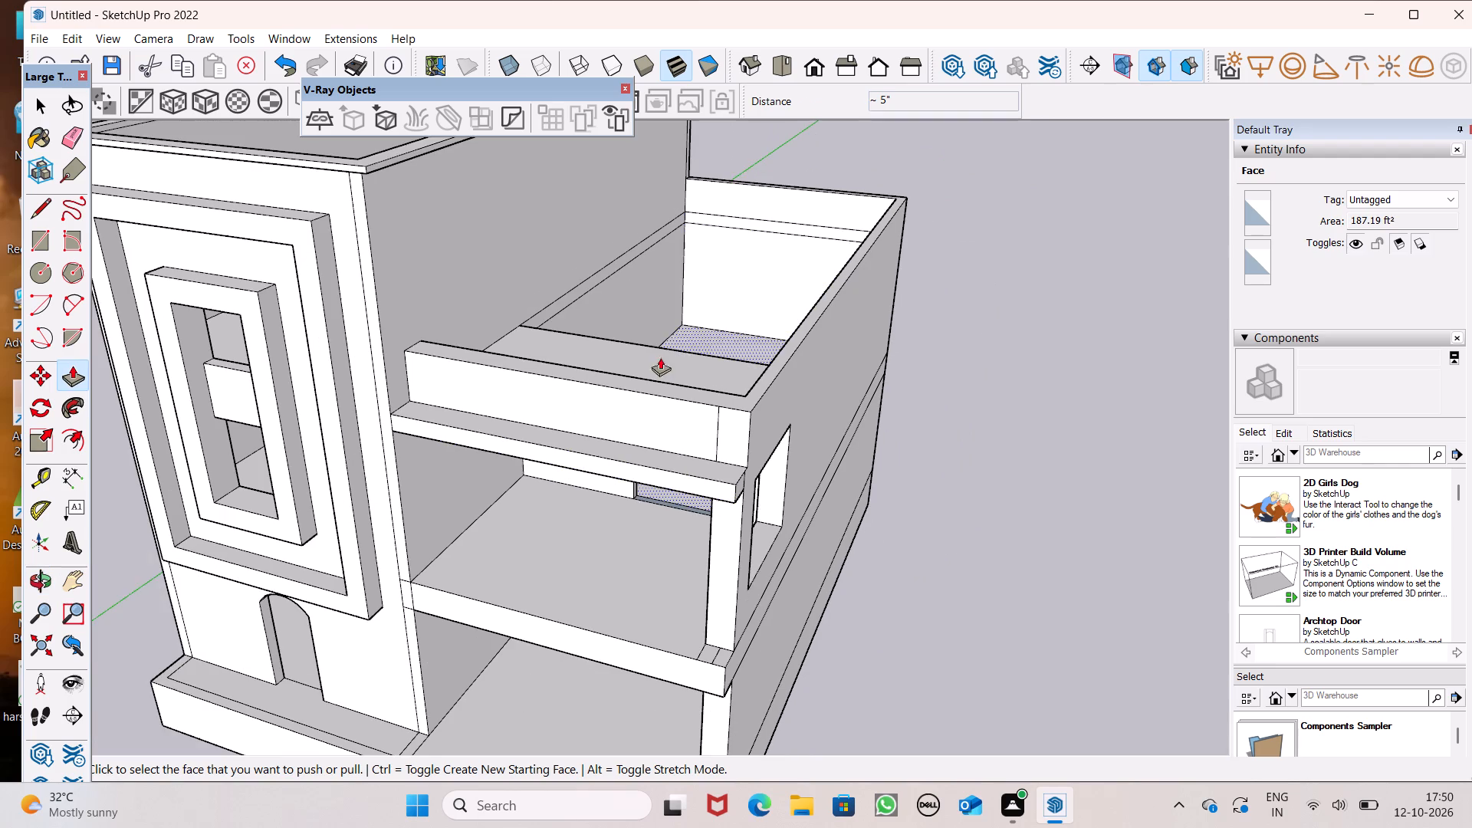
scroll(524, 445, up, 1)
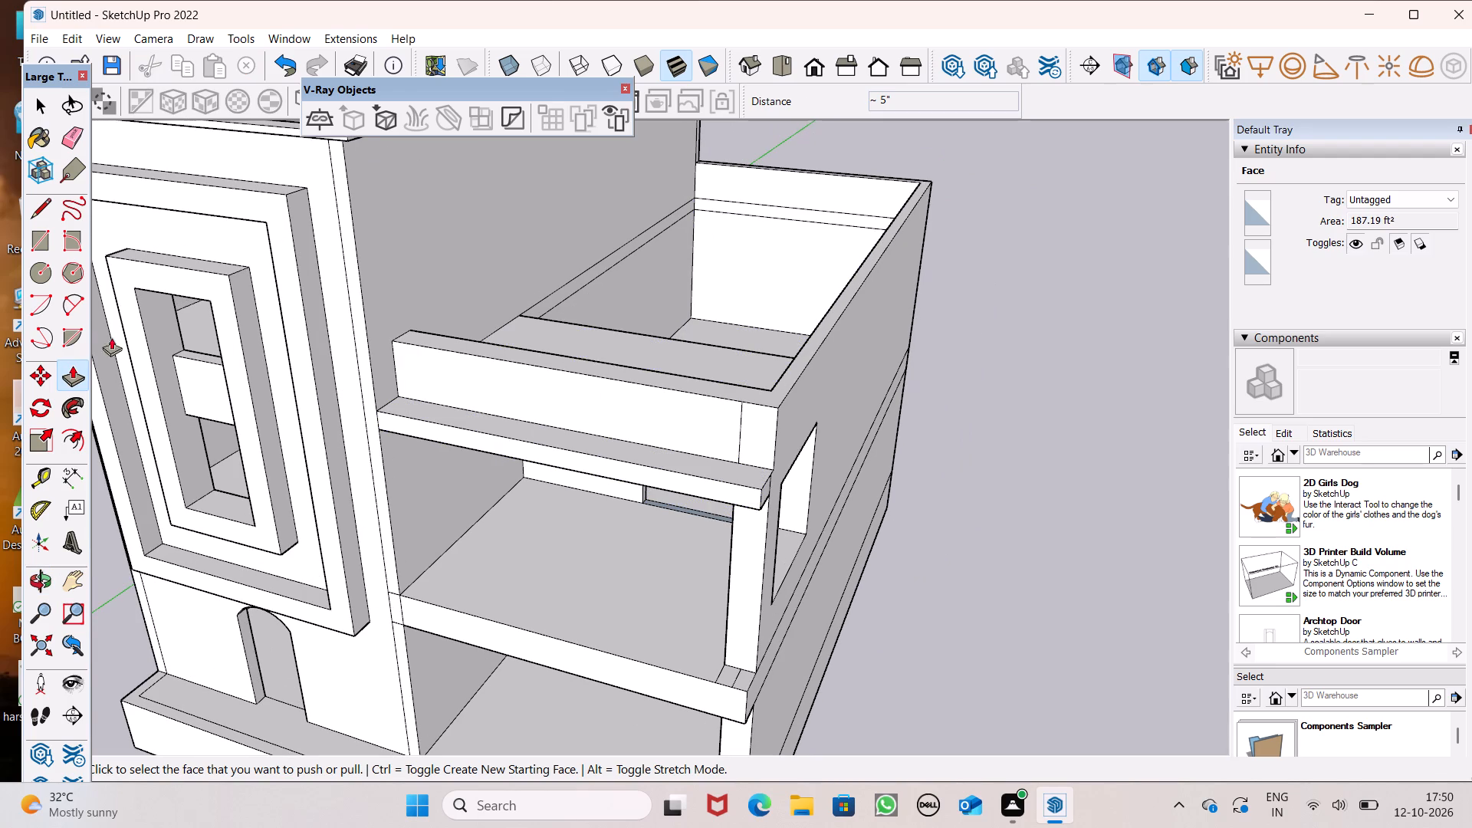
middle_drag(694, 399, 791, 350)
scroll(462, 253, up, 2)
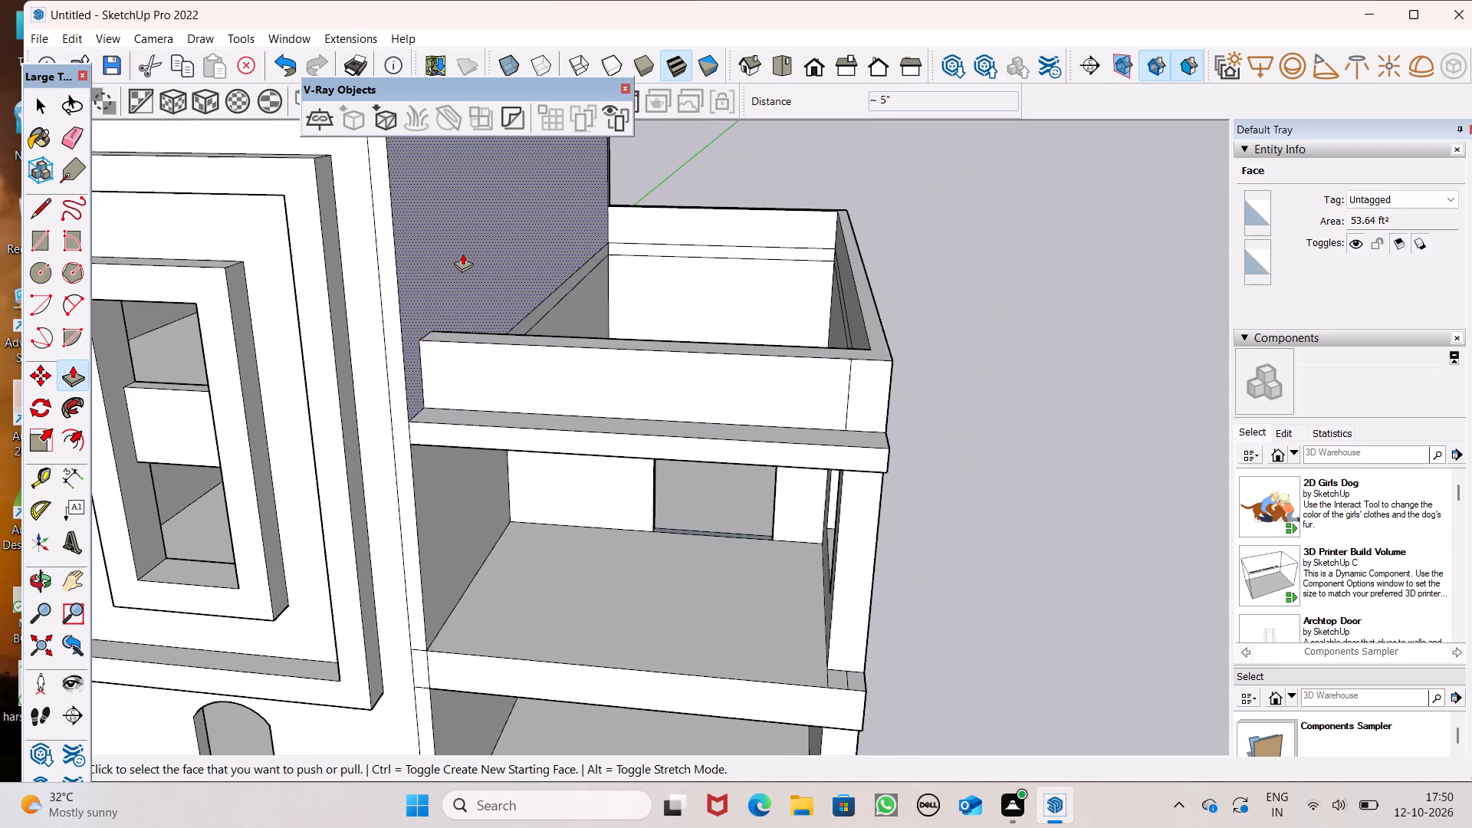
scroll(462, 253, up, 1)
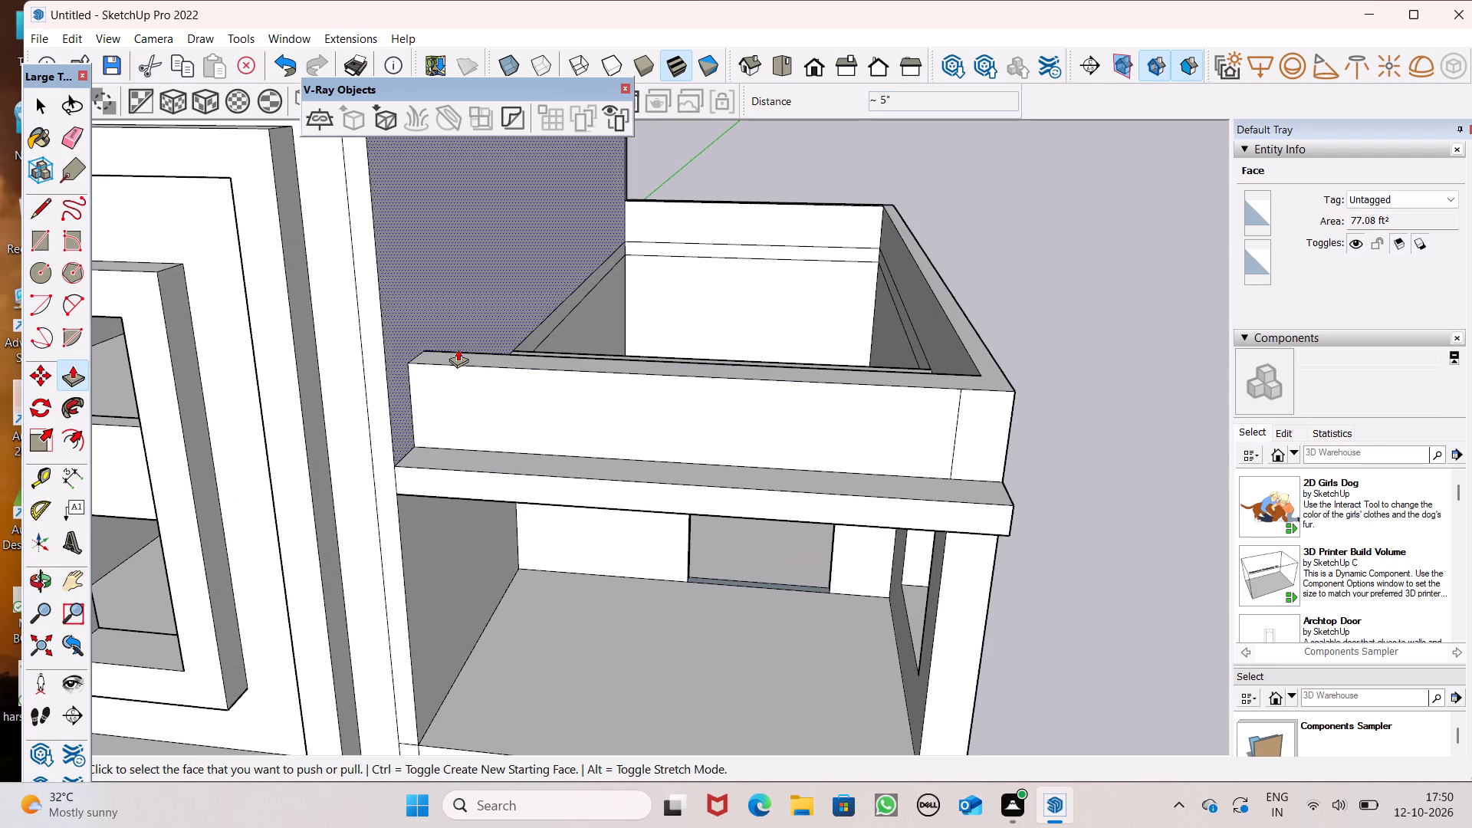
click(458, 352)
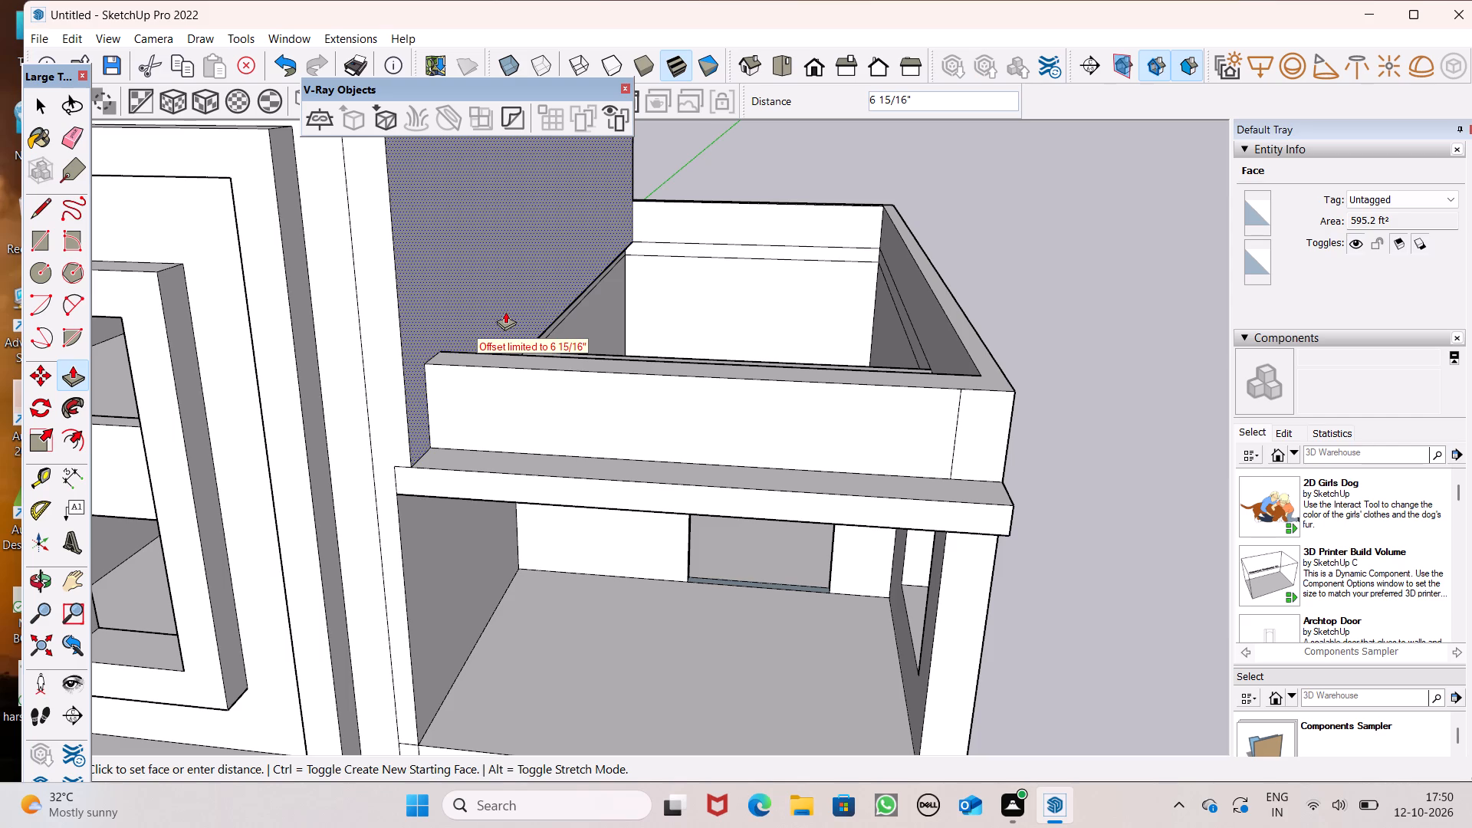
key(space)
Examine the roof terraces, parapets, slabs and overall massing of the building from above, front, side and back.
scroll(710, 282, down, 6)
middle_drag(827, 339, 793, 540)
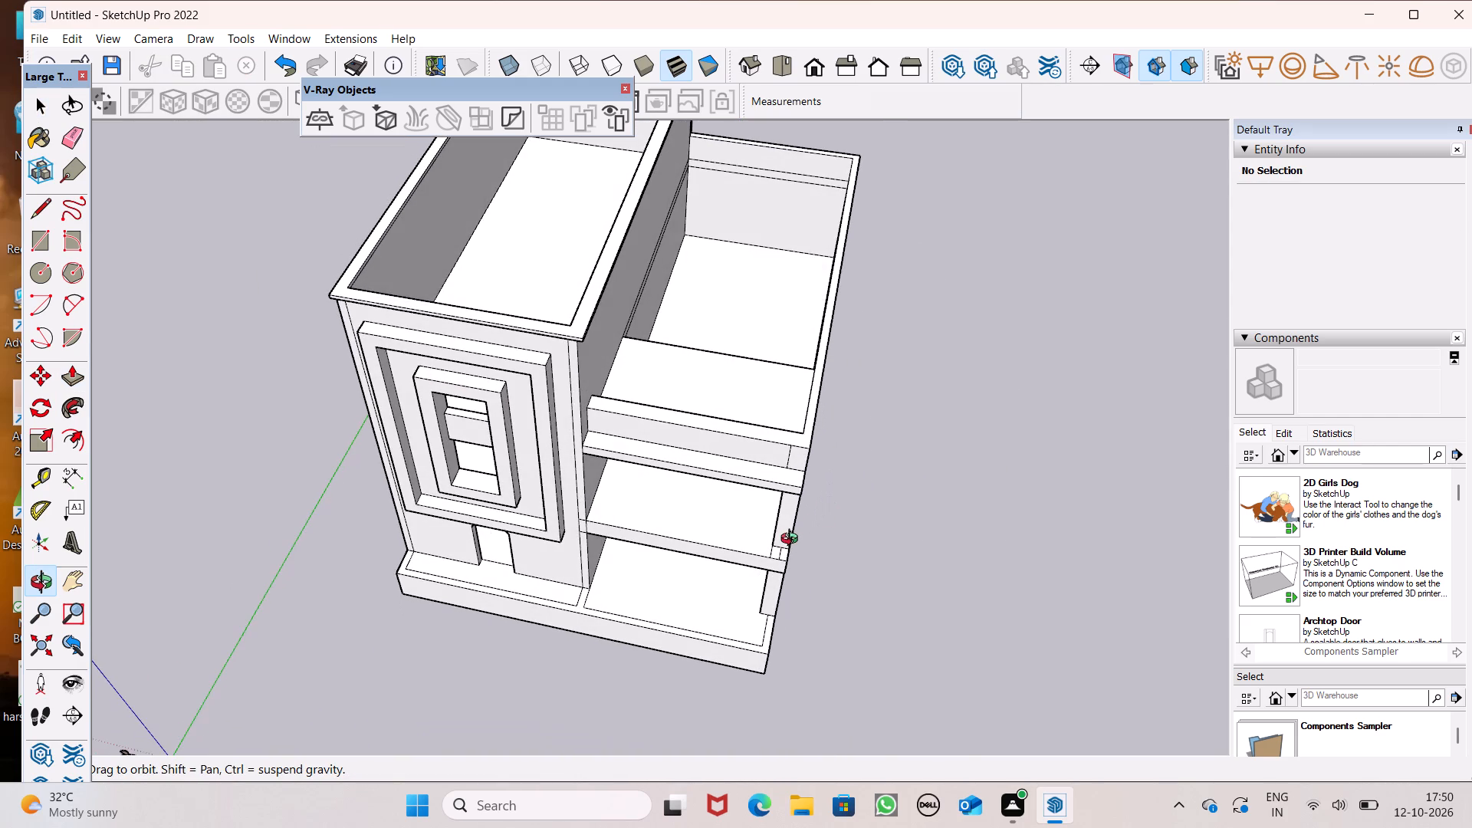
middle_drag(793, 540, 770, 609)
scroll(827, 389, up, 1)
scroll(876, 280, up, 1)
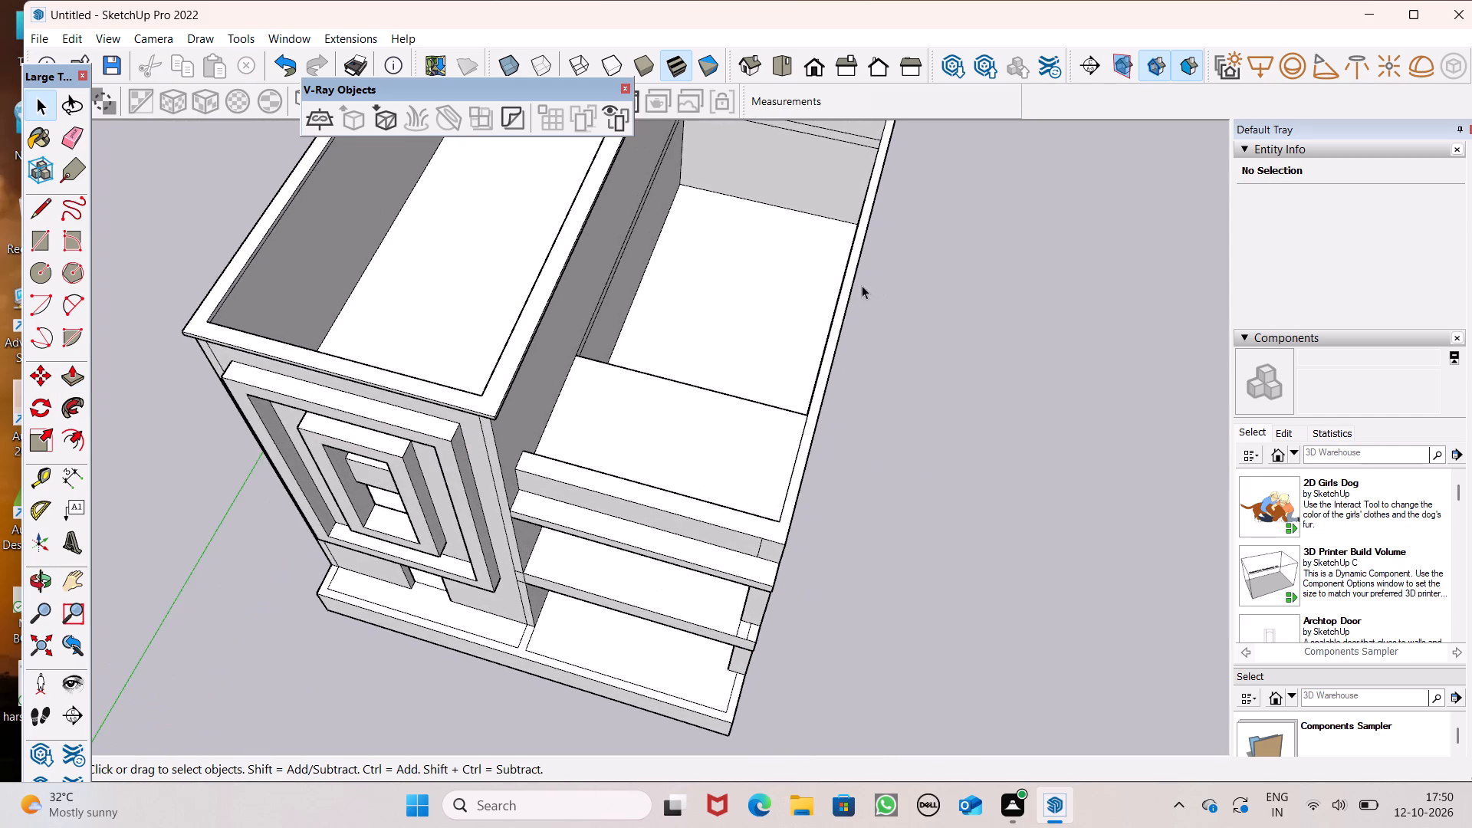
scroll(859, 381, down, 5)
middle_drag(846, 503, 878, 537)
scroll(844, 486, up, 2)
scroll(933, 251, down, 4)
middle_drag(907, 327, 877, 484)
scroll(813, 527, up, 7)
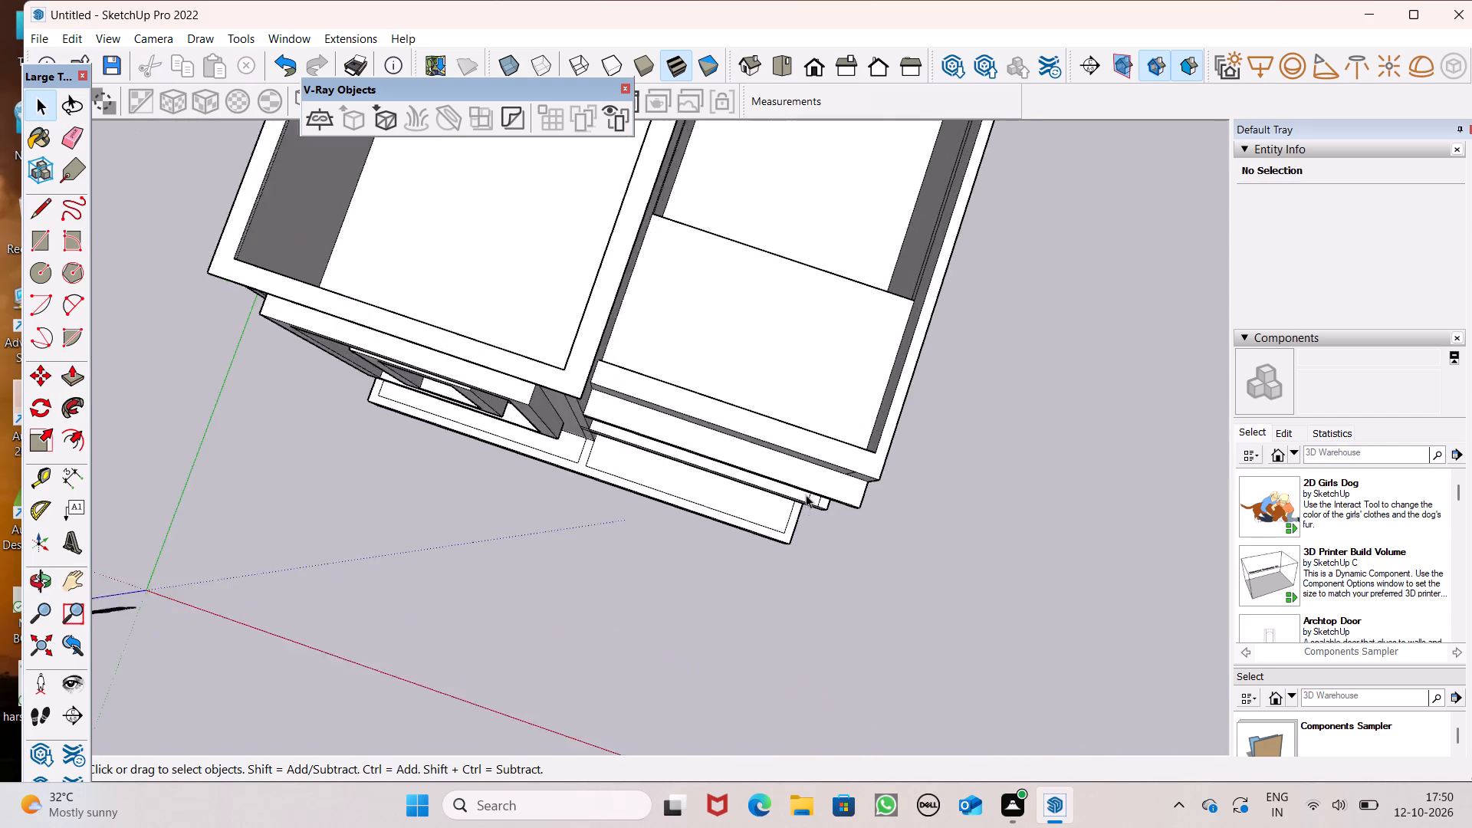
middle_drag(797, 445, 847, 199)
scroll(835, 305, up, 1)
scroll(813, 375, down, 6)
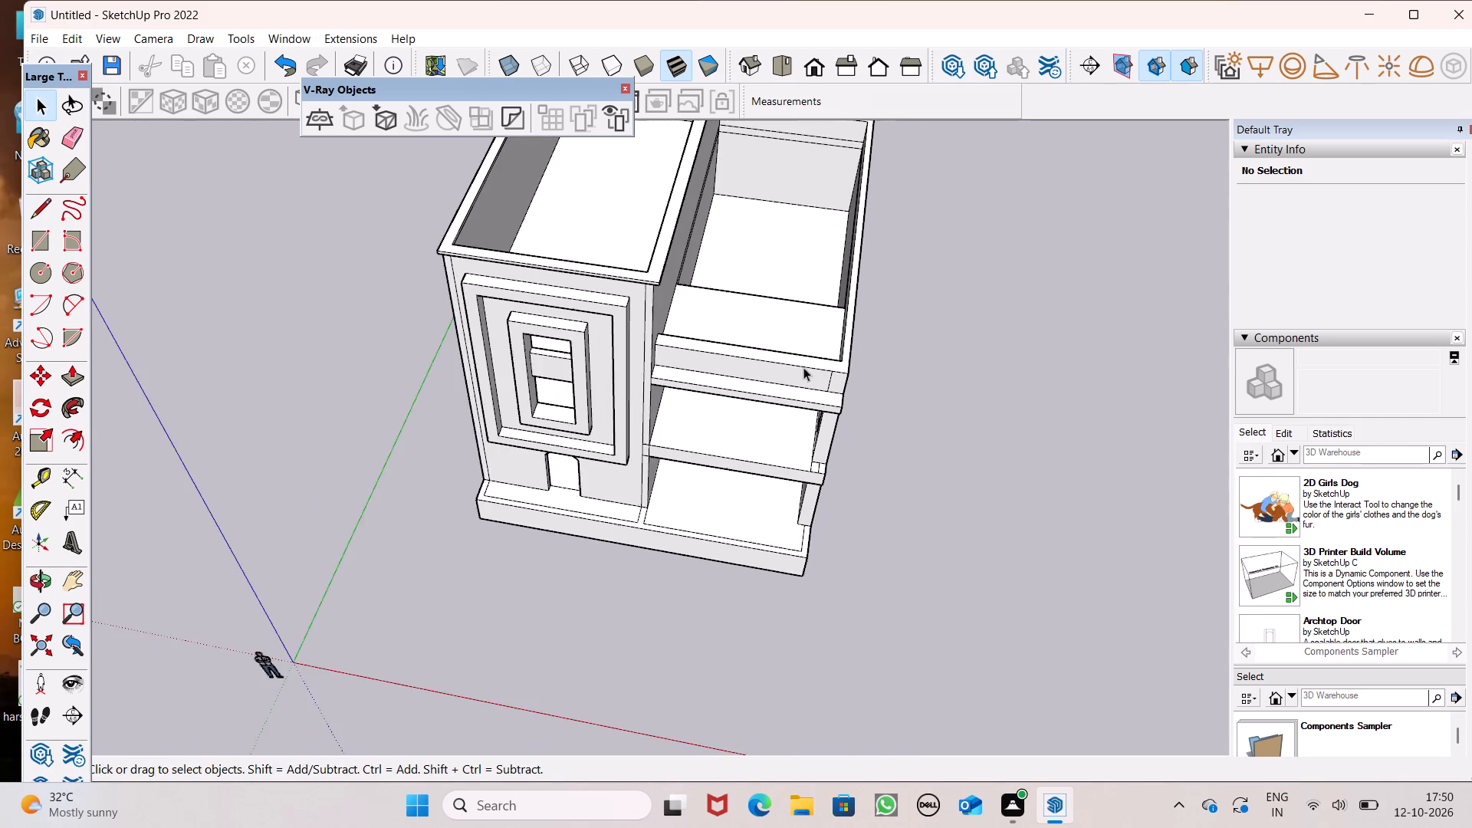
middle_drag(814, 368, 774, 438)
scroll(729, 370, up, 7)
scroll(690, 416, down, 2)
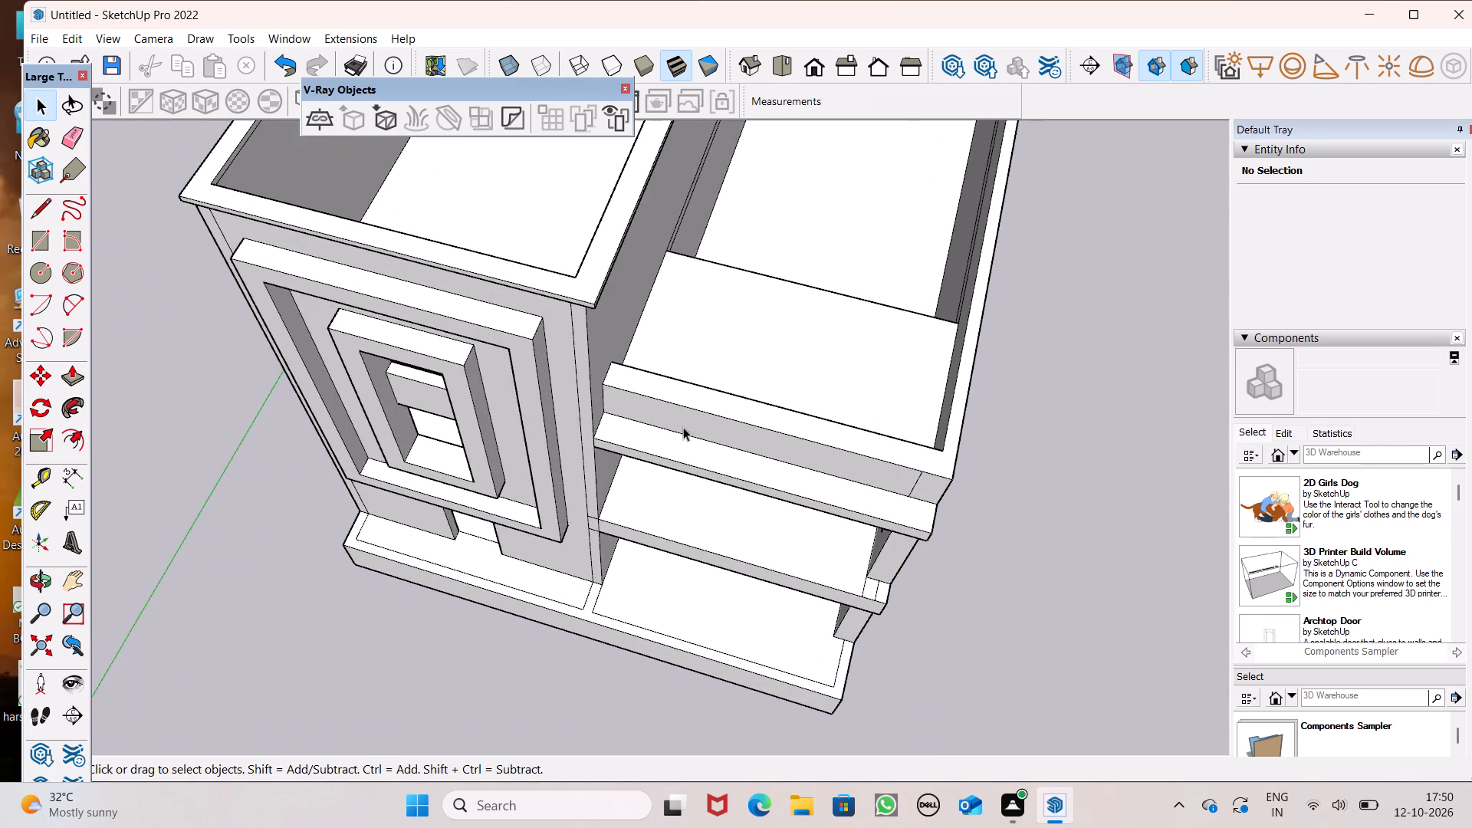
scroll(836, 399, down, 7)
middle_drag(841, 423, 767, 386)
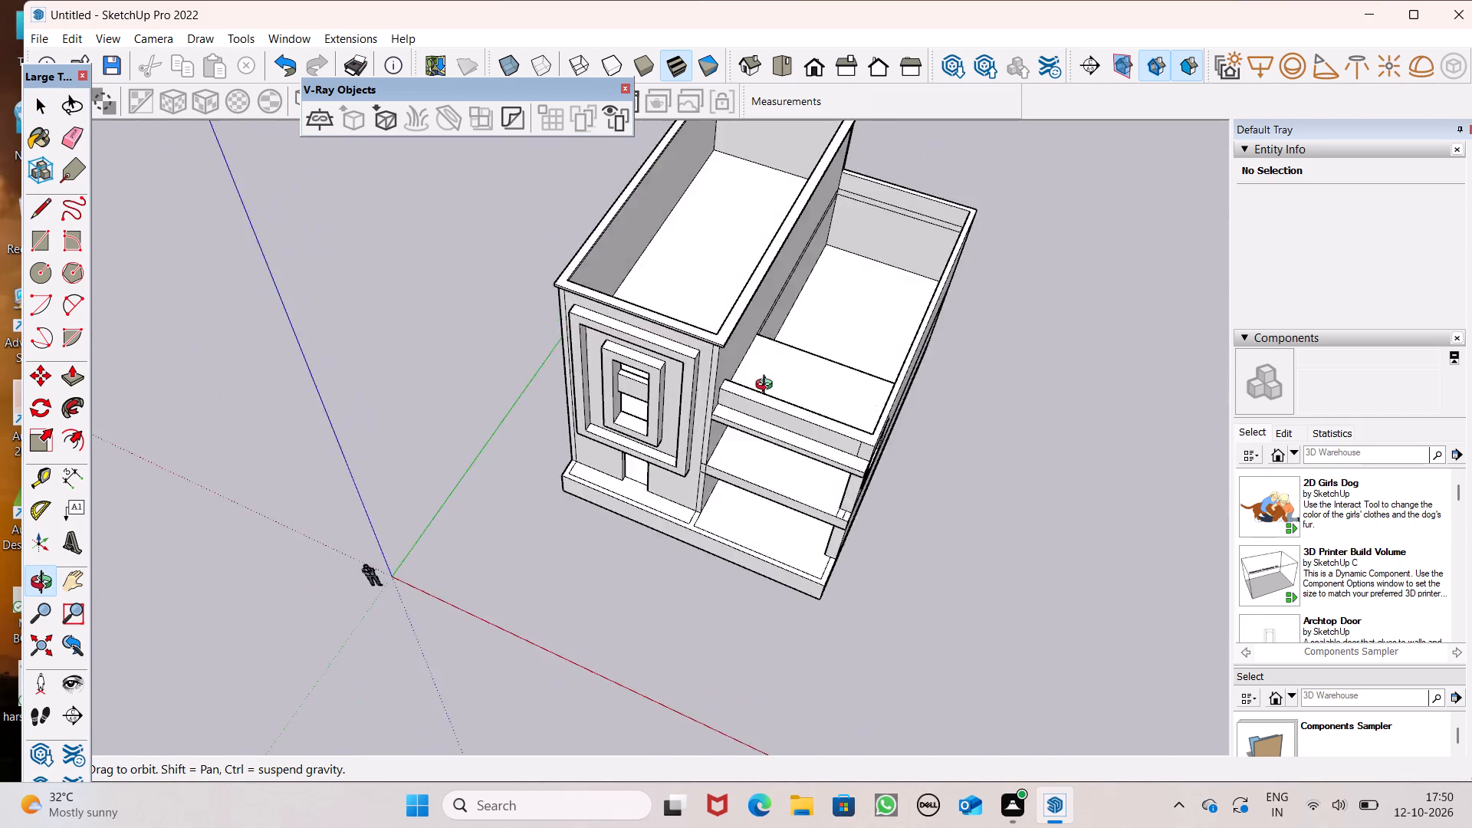
middle_drag(767, 386, 116, 182)
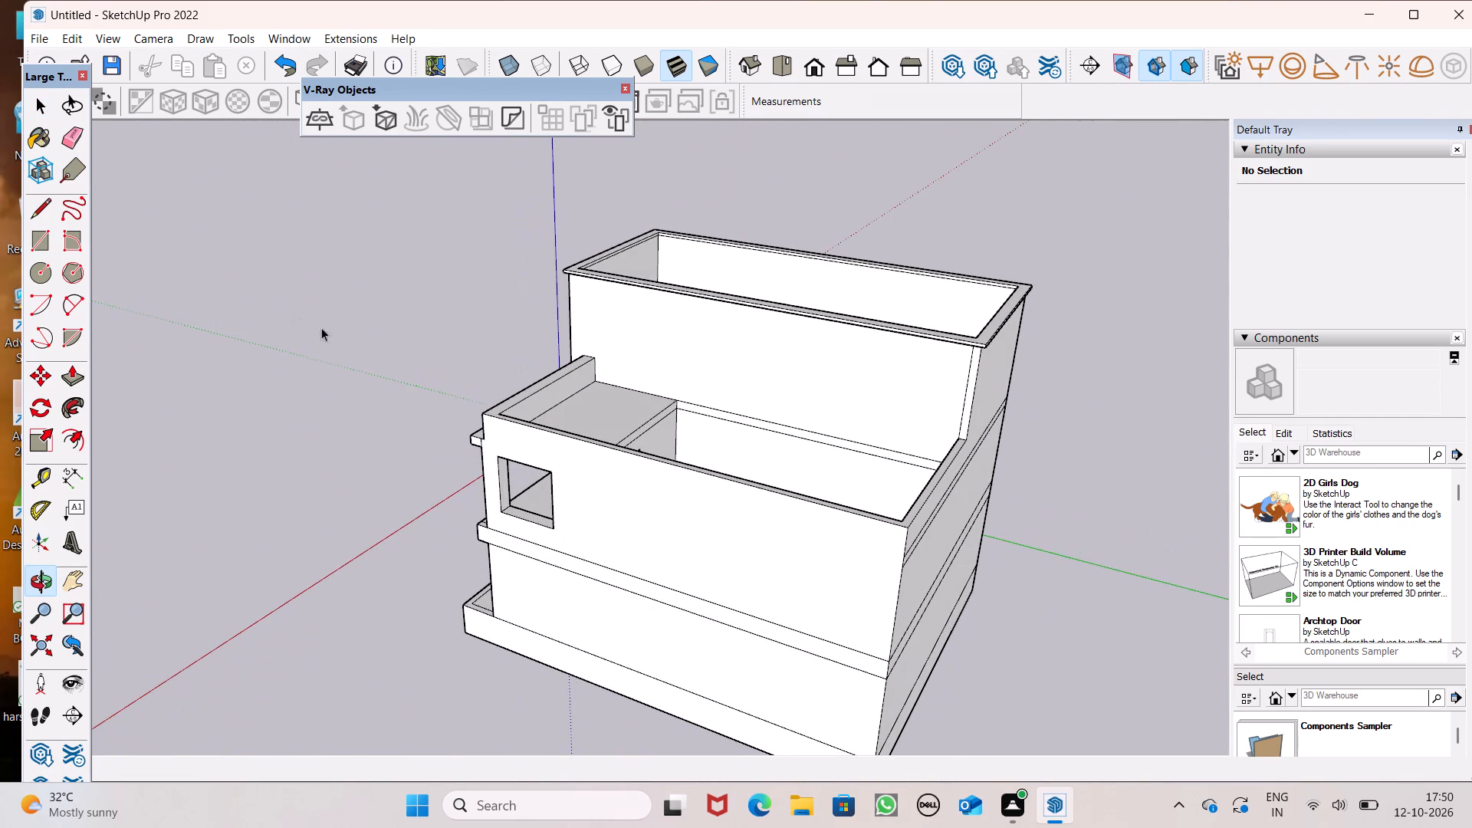
scroll(683, 392, down, 5)
middle_drag(701, 445, 461, 268)
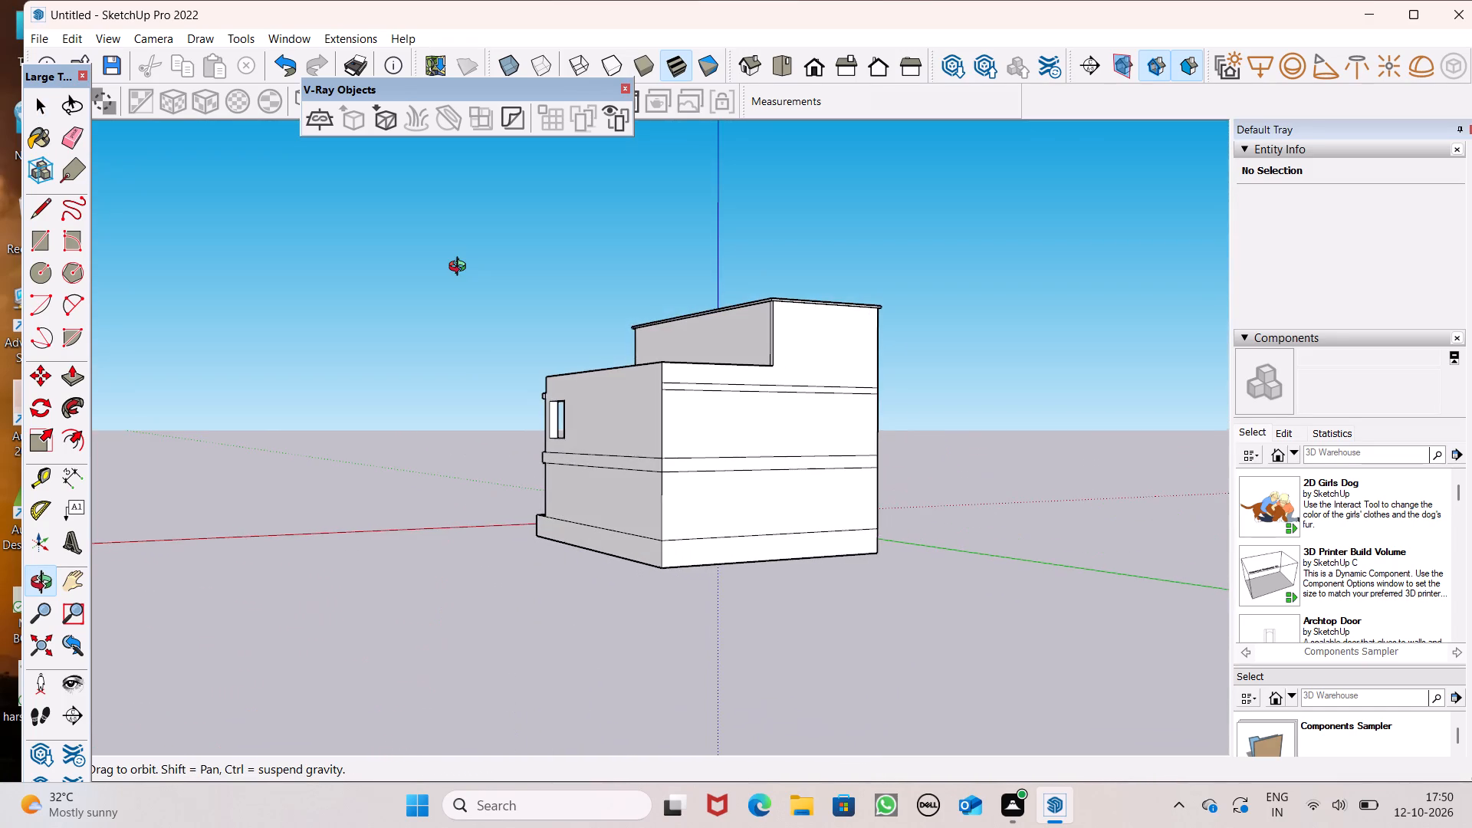
middle_drag(461, 268, 1246, 393)
scroll(700, 406, up, 1)
middle_drag(685, 426, 946, 523)
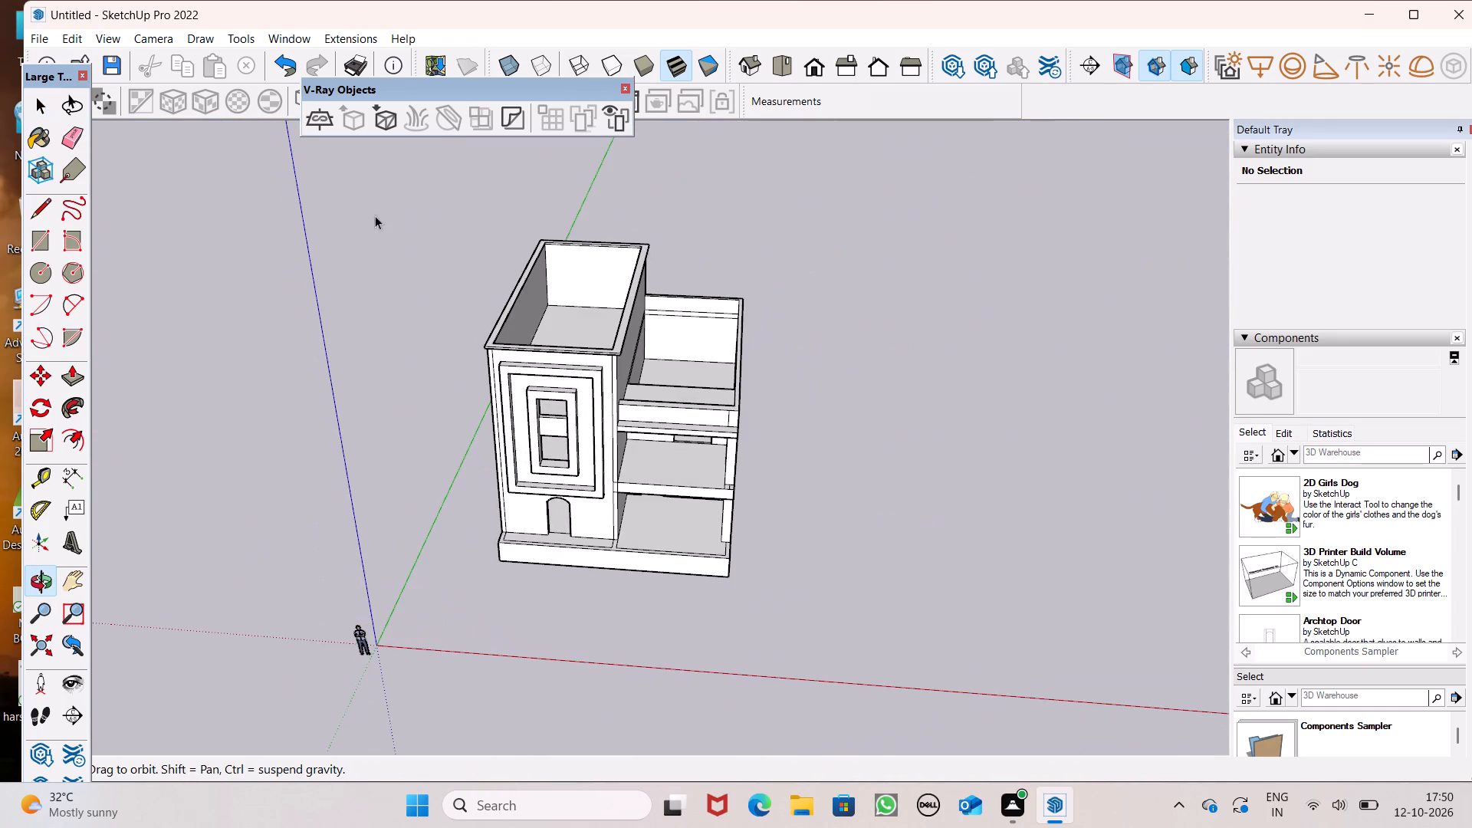
scroll(649, 388, down, 2)
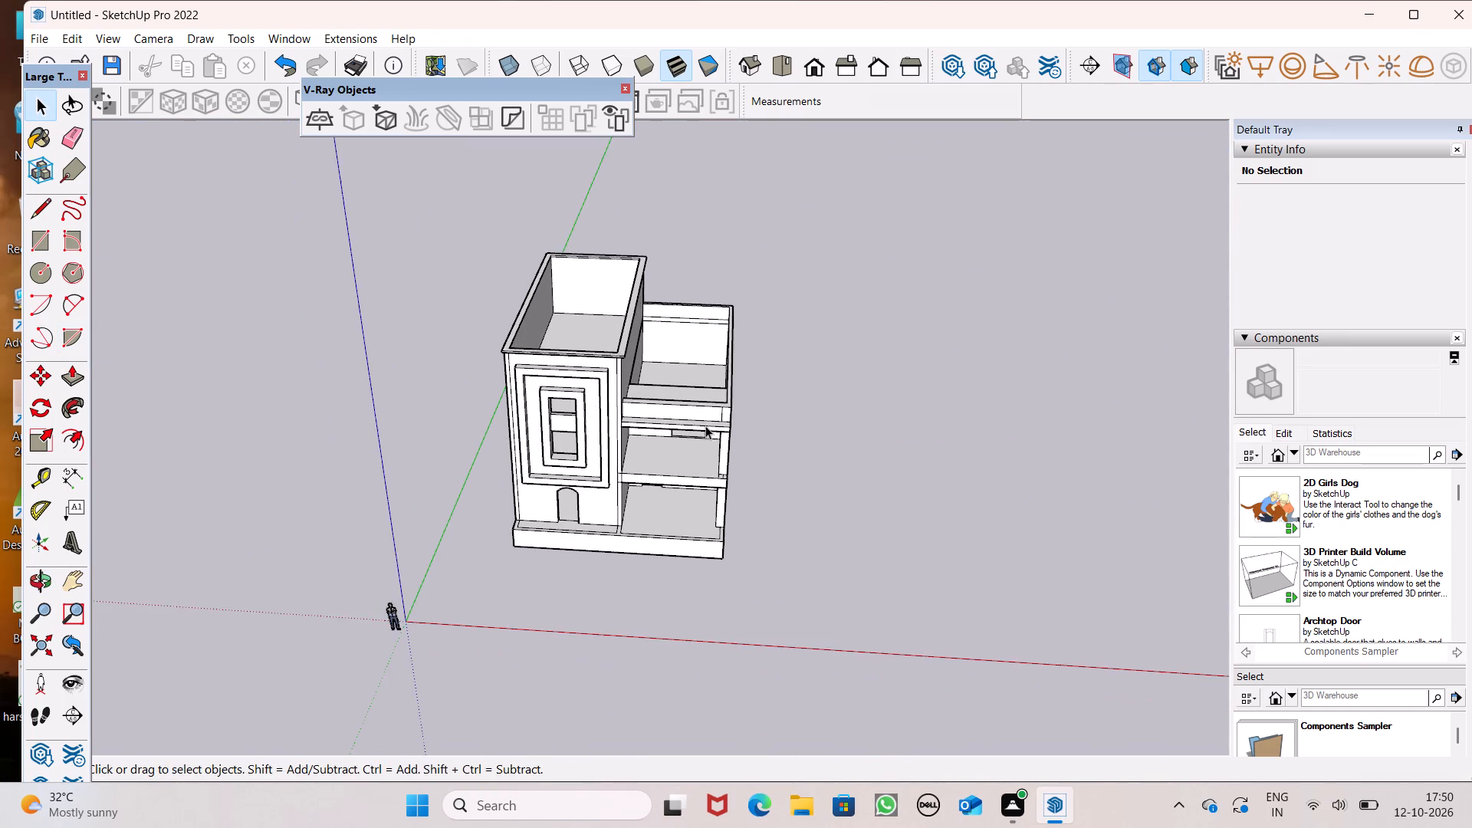
middle_drag(645, 407, 711, 697)
scroll(760, 462, up, 6)
middle_drag(749, 439, 687, 264)
scroll(768, 371, up, 1)
scroll(768, 389, down, 2)
scroll(678, 121, up, 2)
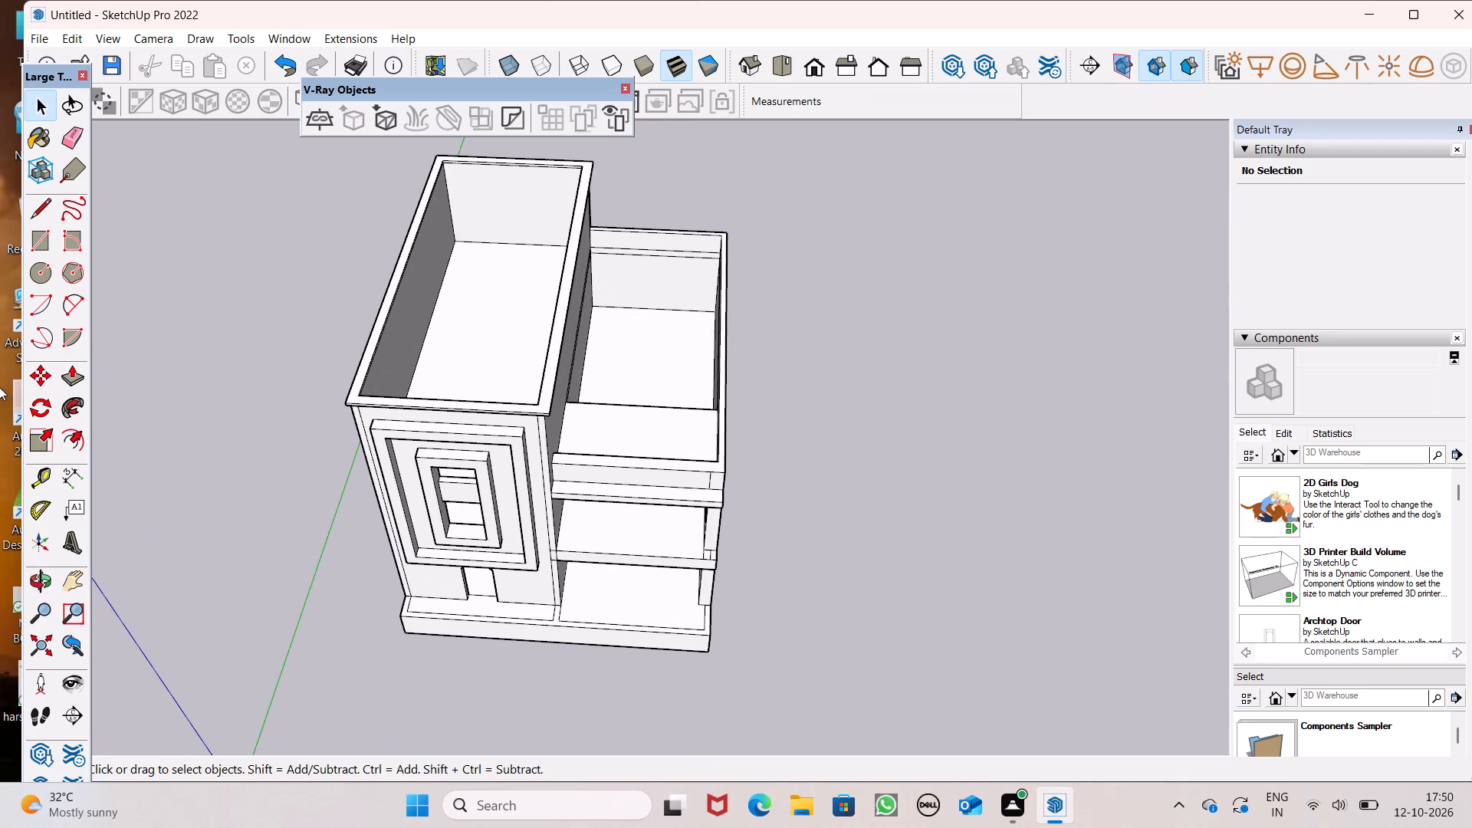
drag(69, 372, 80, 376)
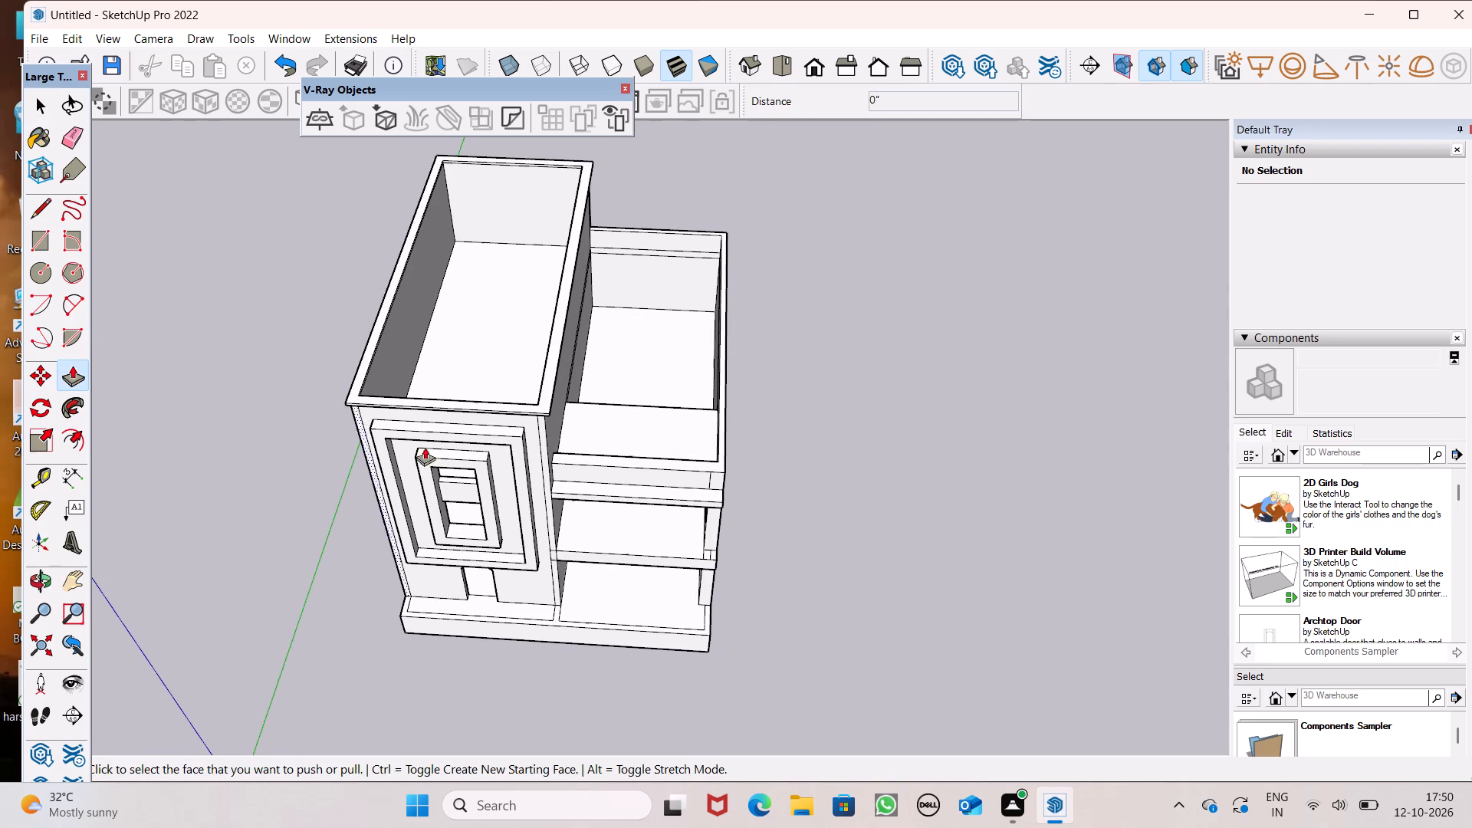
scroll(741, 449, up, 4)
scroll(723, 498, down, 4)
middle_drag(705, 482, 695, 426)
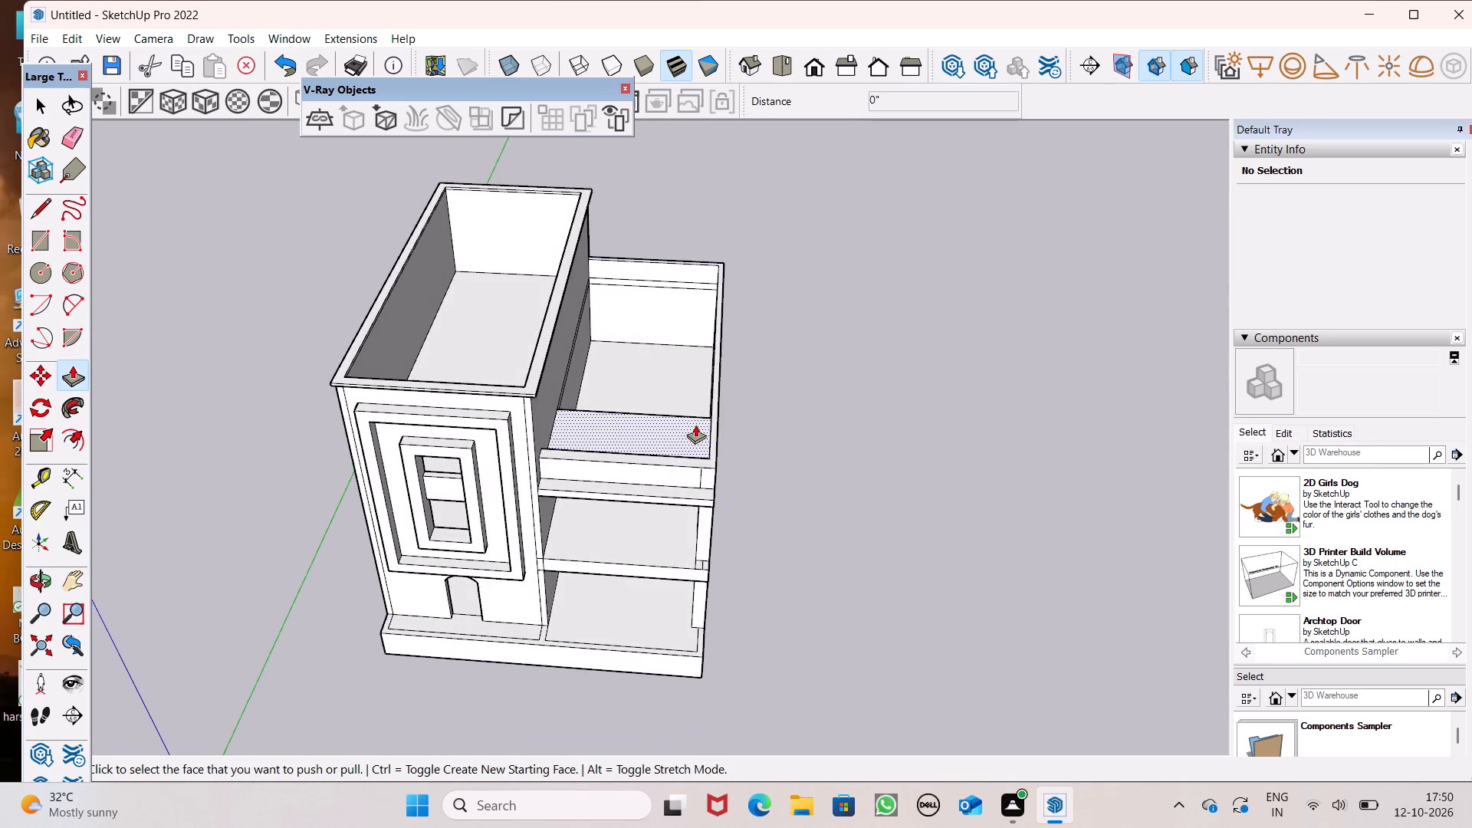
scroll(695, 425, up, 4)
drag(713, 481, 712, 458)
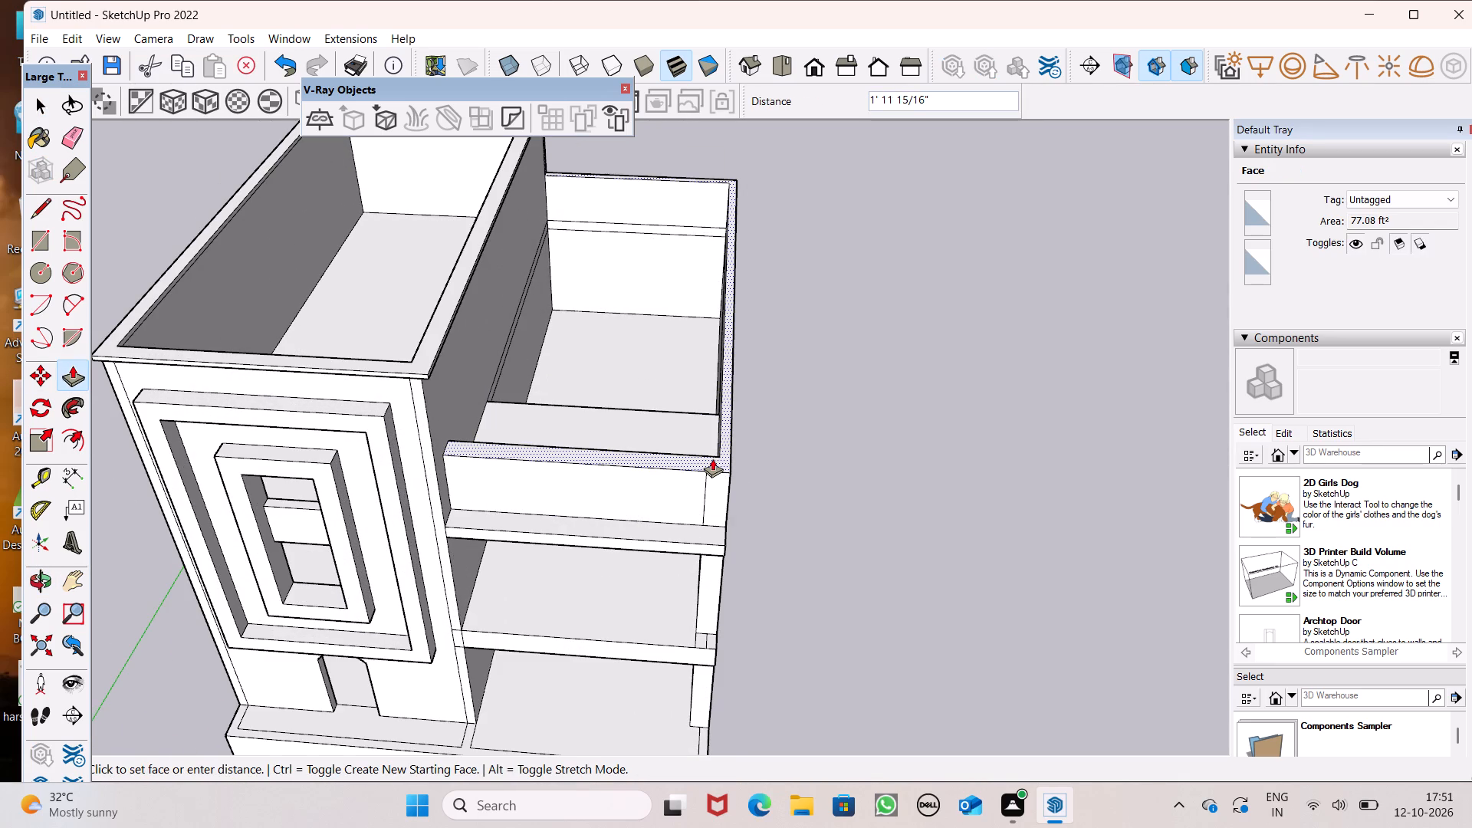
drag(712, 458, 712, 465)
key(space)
Measure the terrace parapet's height at its front outer corner.
scroll(692, 374, down, 4)
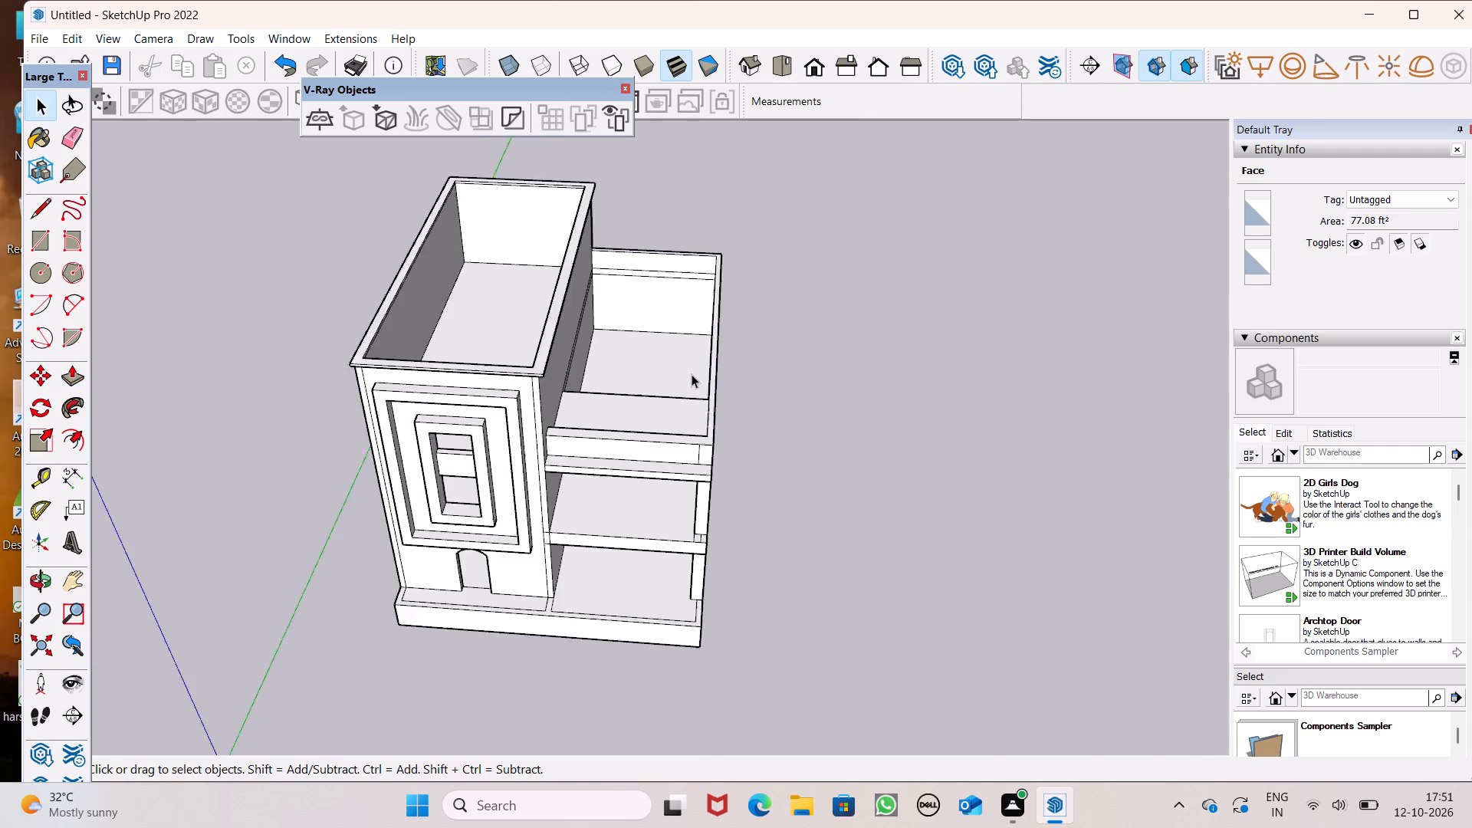
scroll(692, 374, down, 2)
middle_drag(669, 445, 630, 403)
click(73, 468)
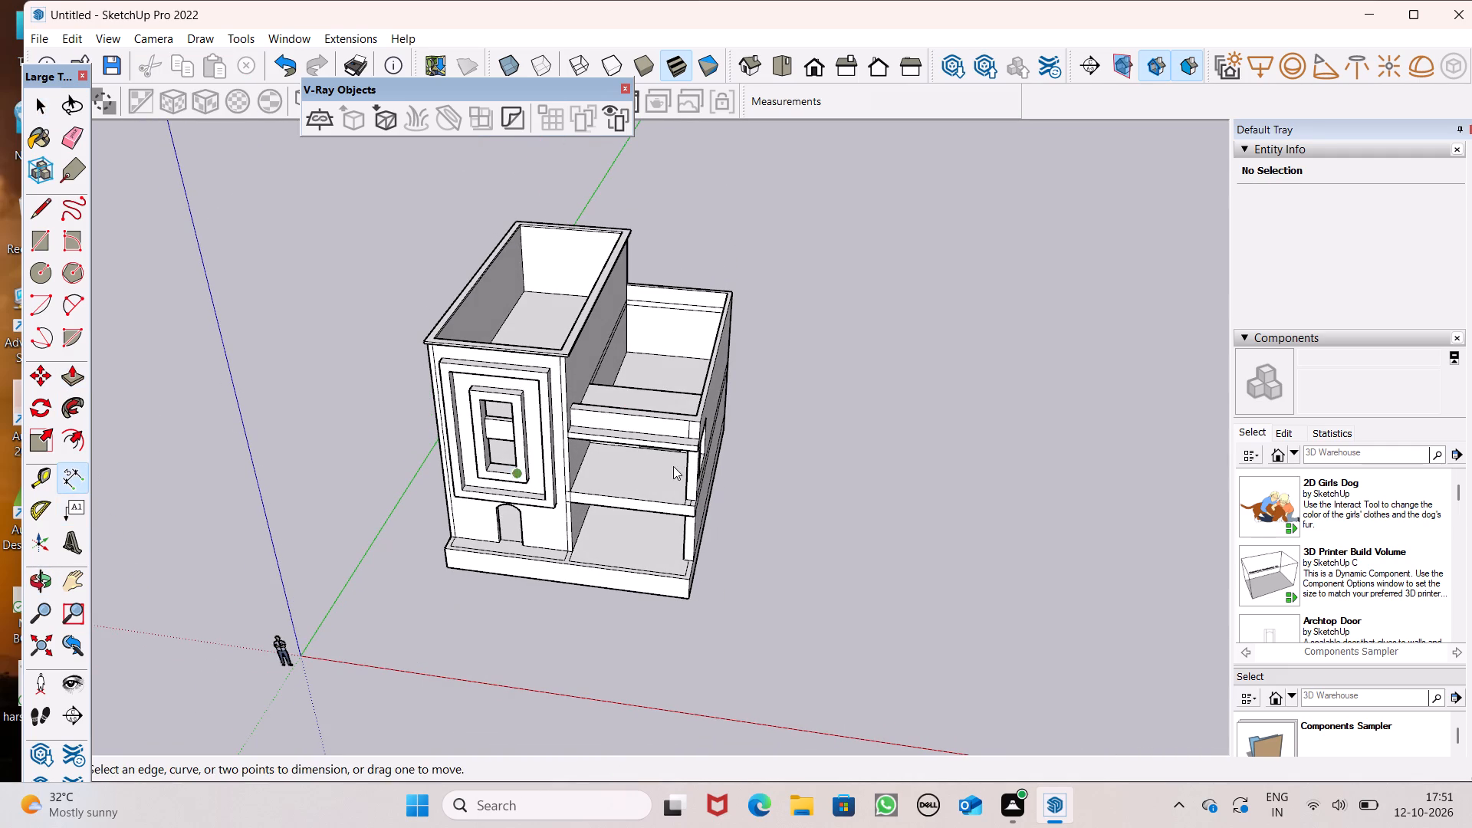
middle_drag(787, 525, 580, 490)
scroll(582, 521, up, 1)
scroll(630, 403, up, 6)
scroll(723, 472, up, 2)
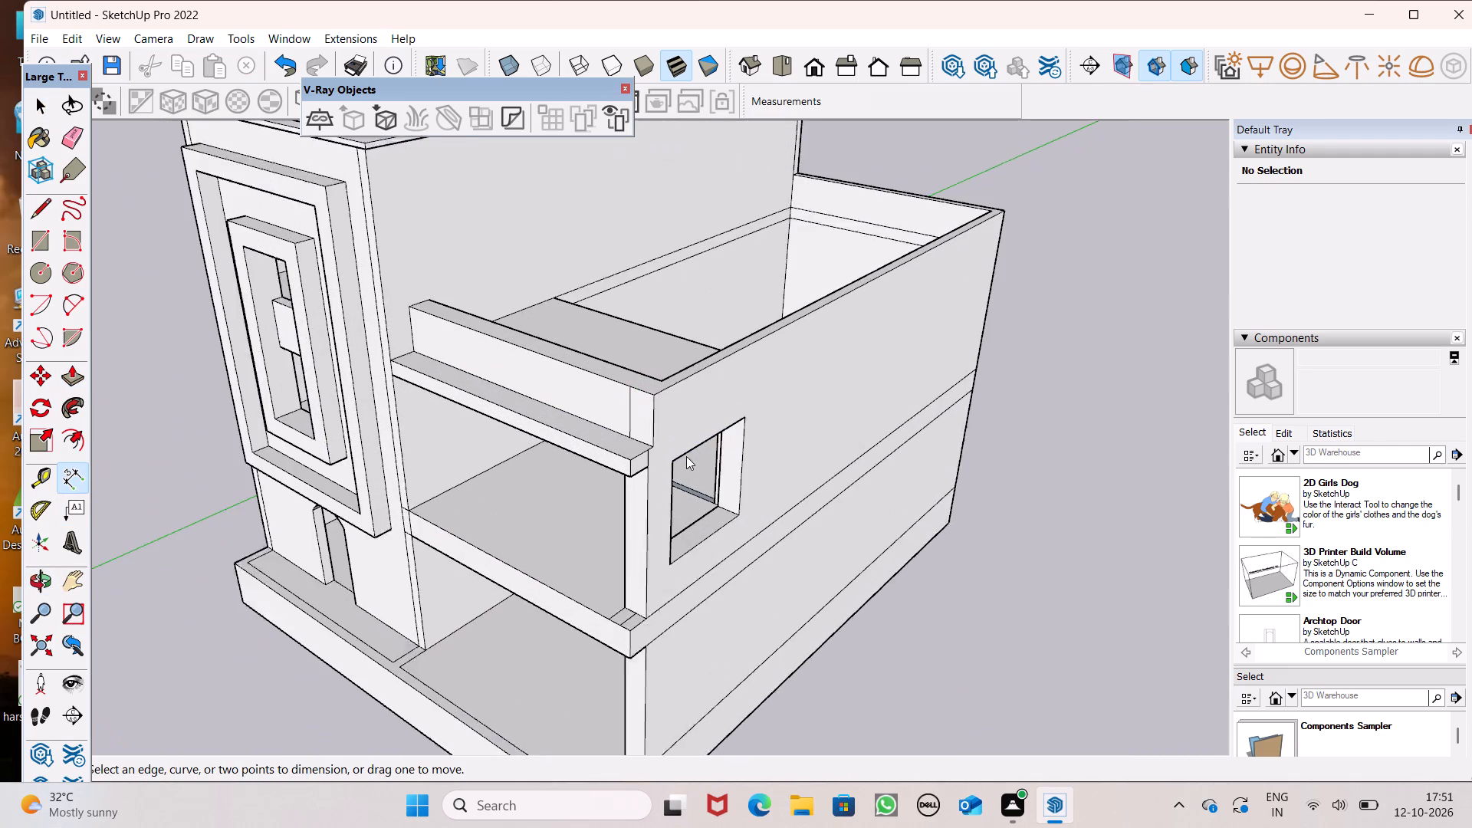
scroll(686, 456, up, 1)
click(658, 387)
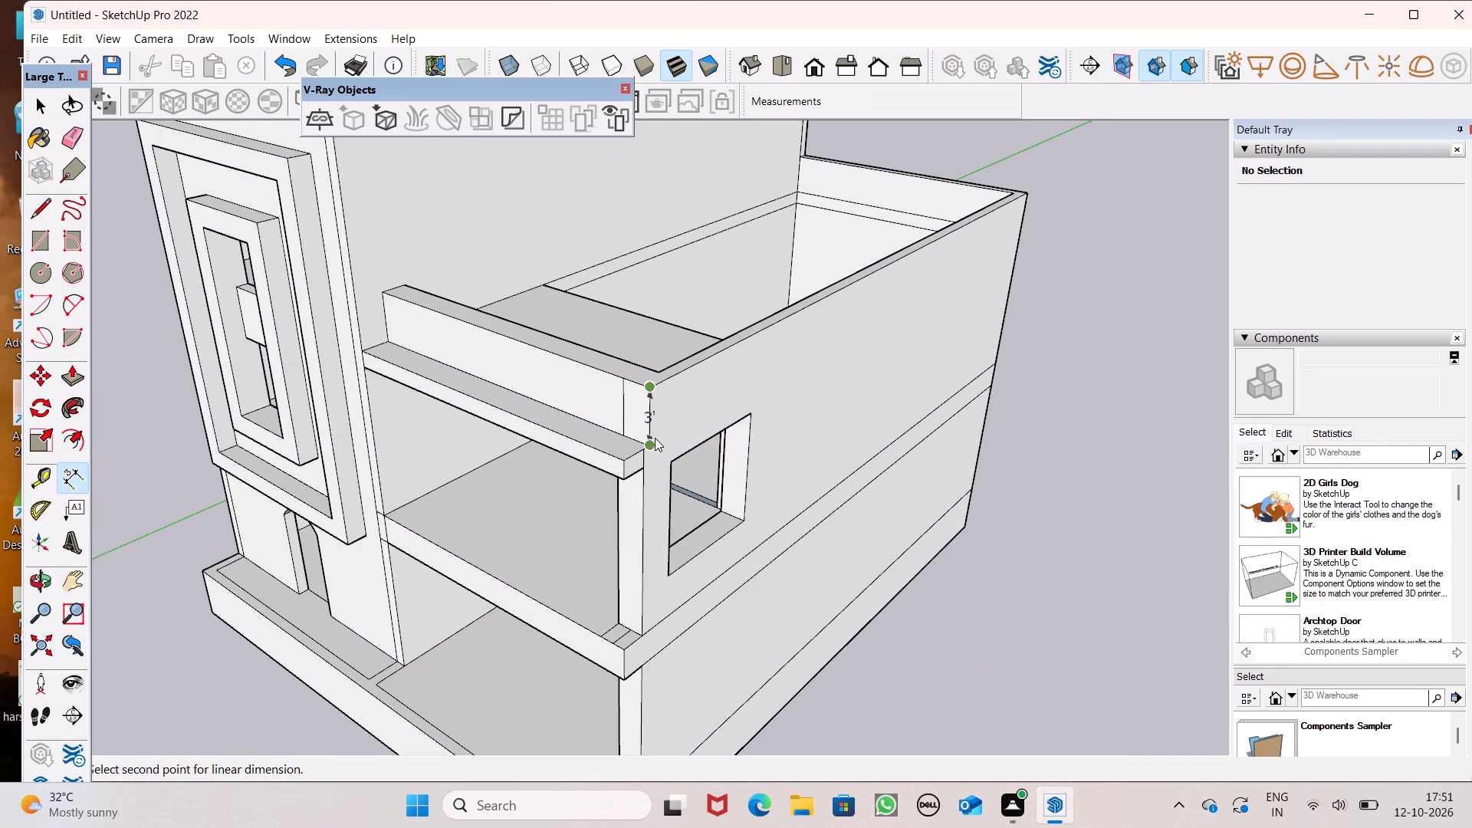
key(space)
Pull the top face of the terrace parapet up 1' along the front and side walls.
scroll(729, 678, down, 2)
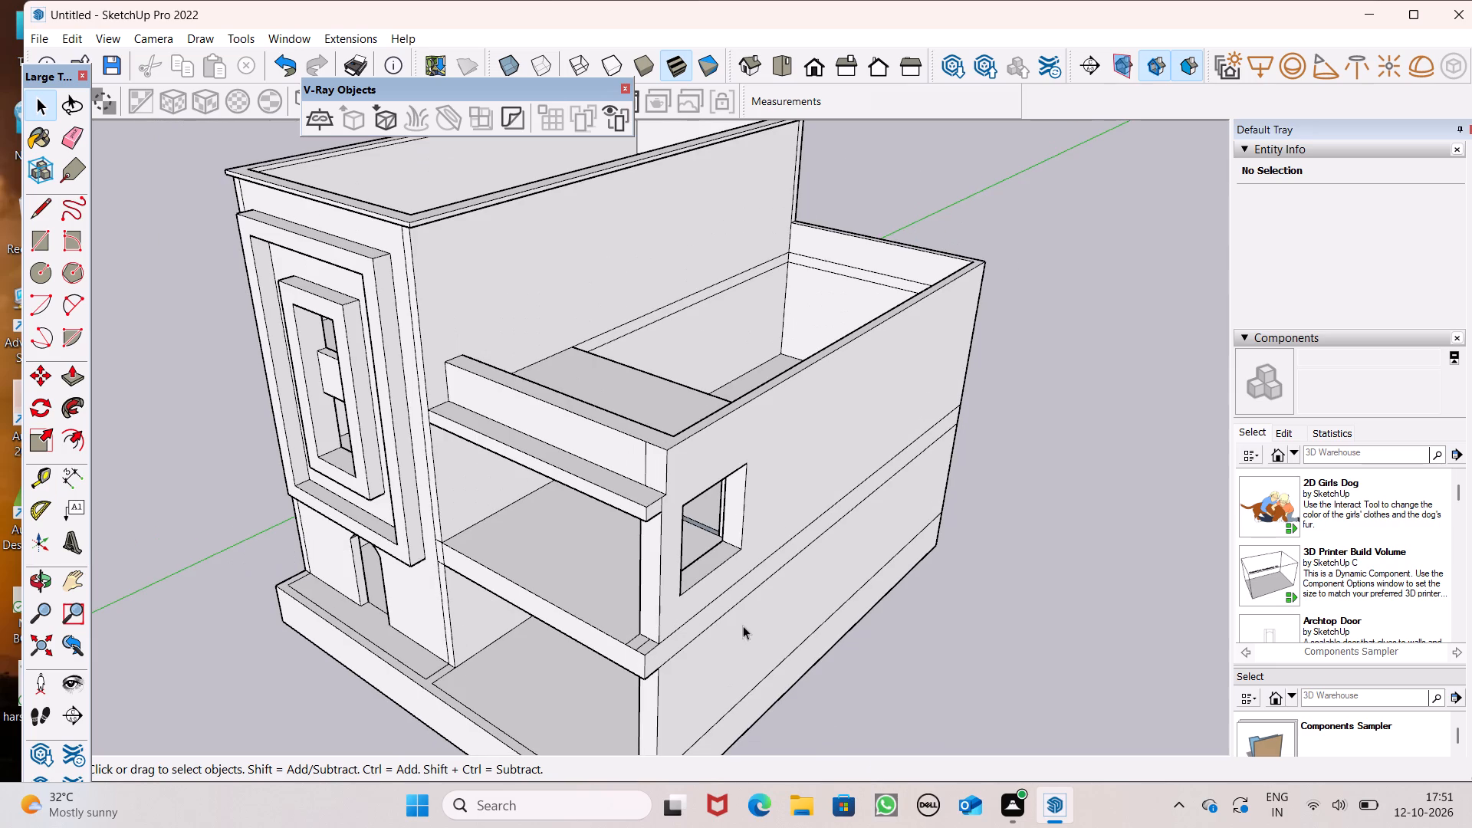
scroll(682, 370, down, 2)
middle_drag(776, 424, 930, 573)
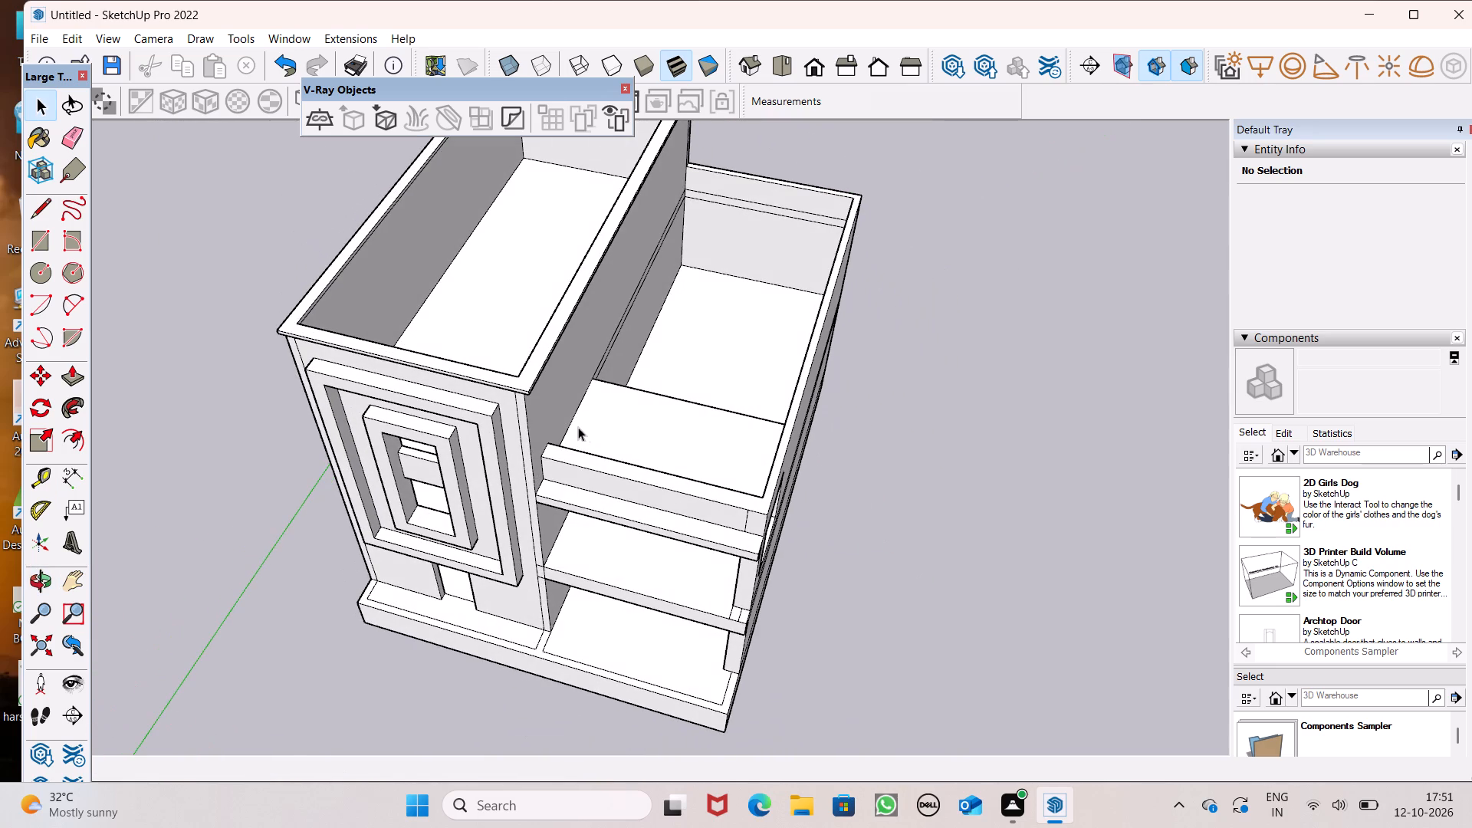
click(68, 368)
scroll(566, 413, up, 1)
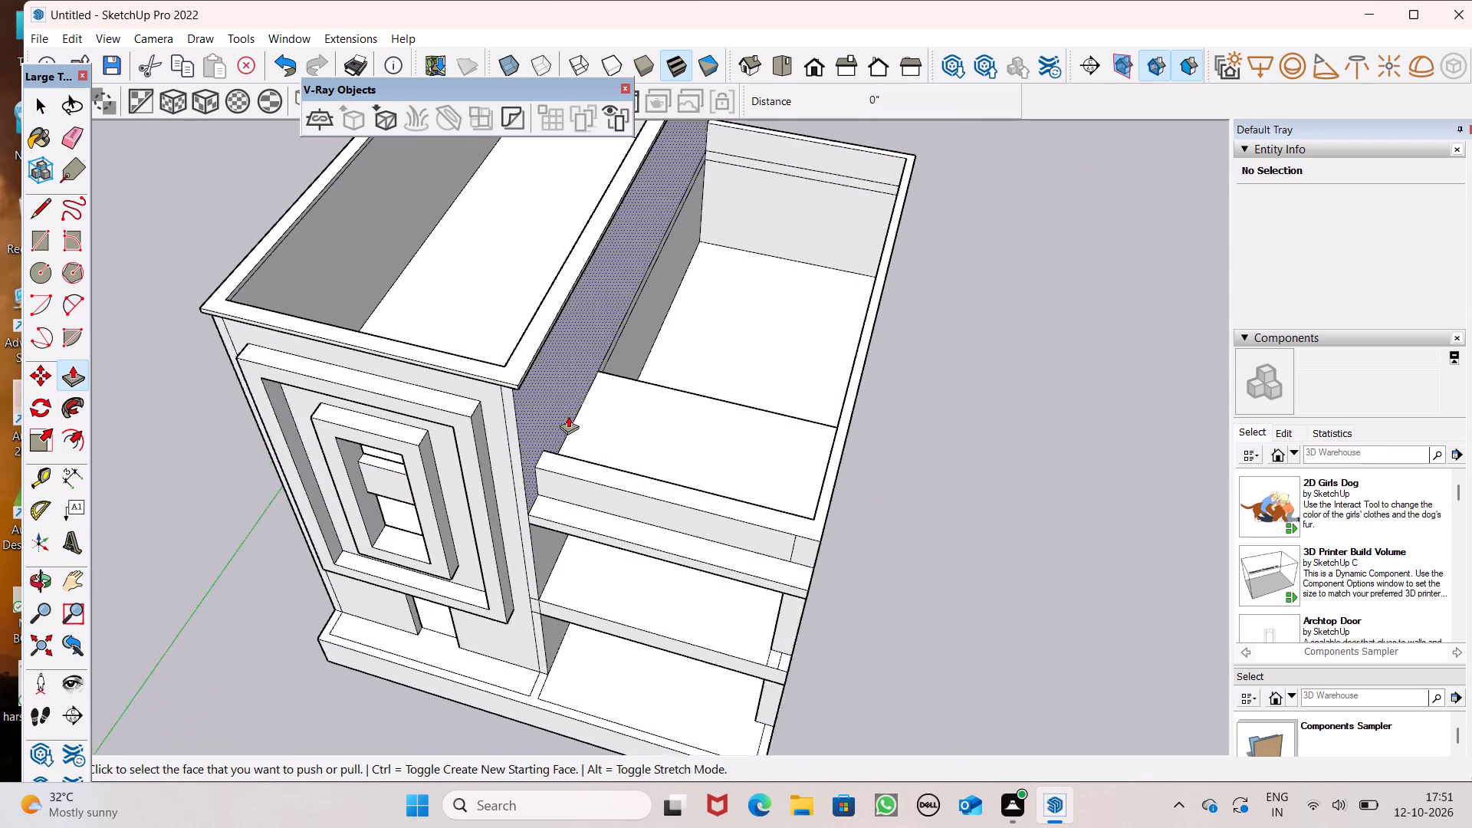
scroll(568, 416, up, 4)
drag(561, 469, 557, 457)
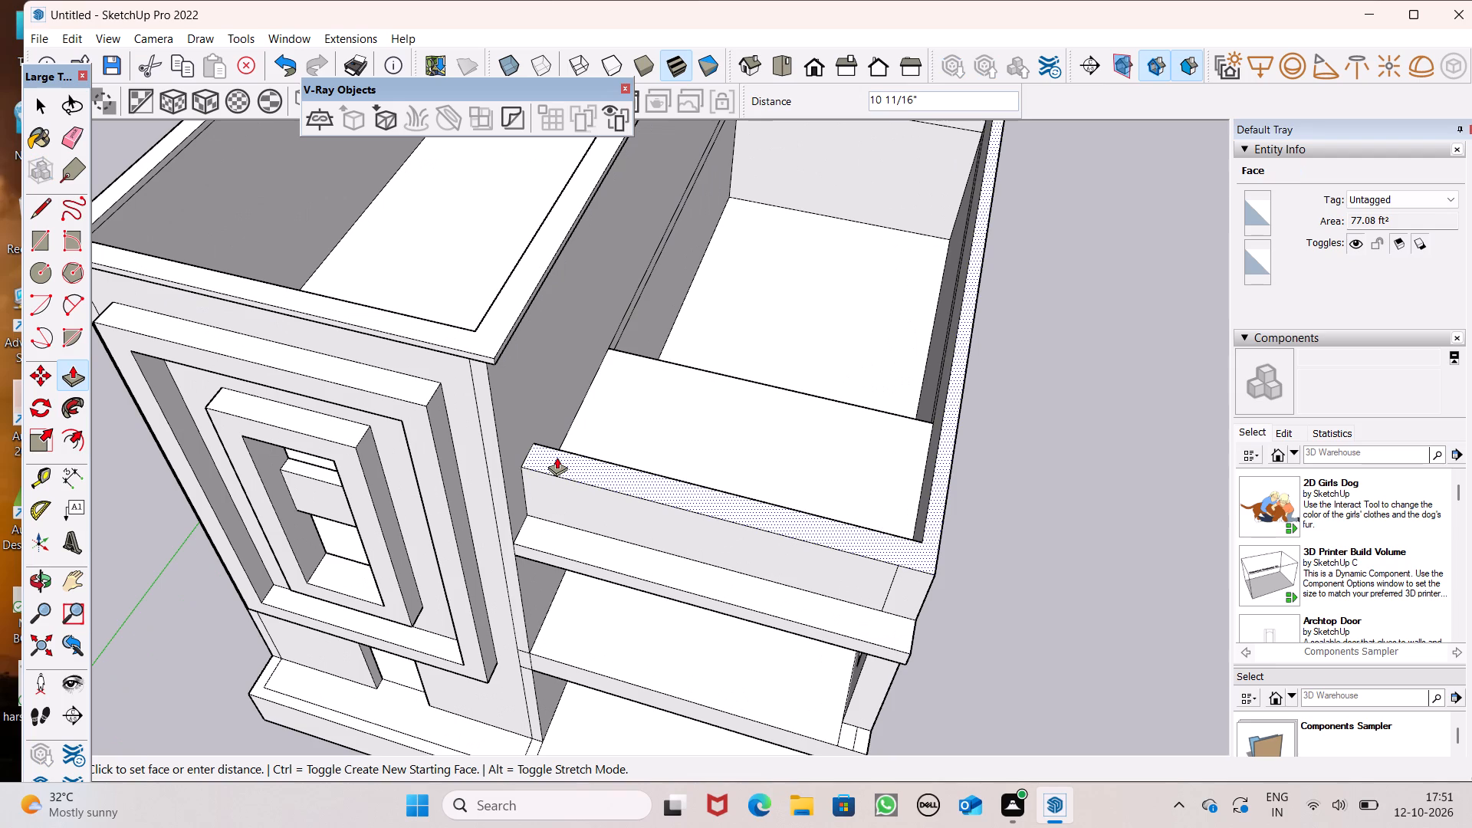
drag(557, 457, 554, 459)
key(1)
key(apostrophe)
key(Return)
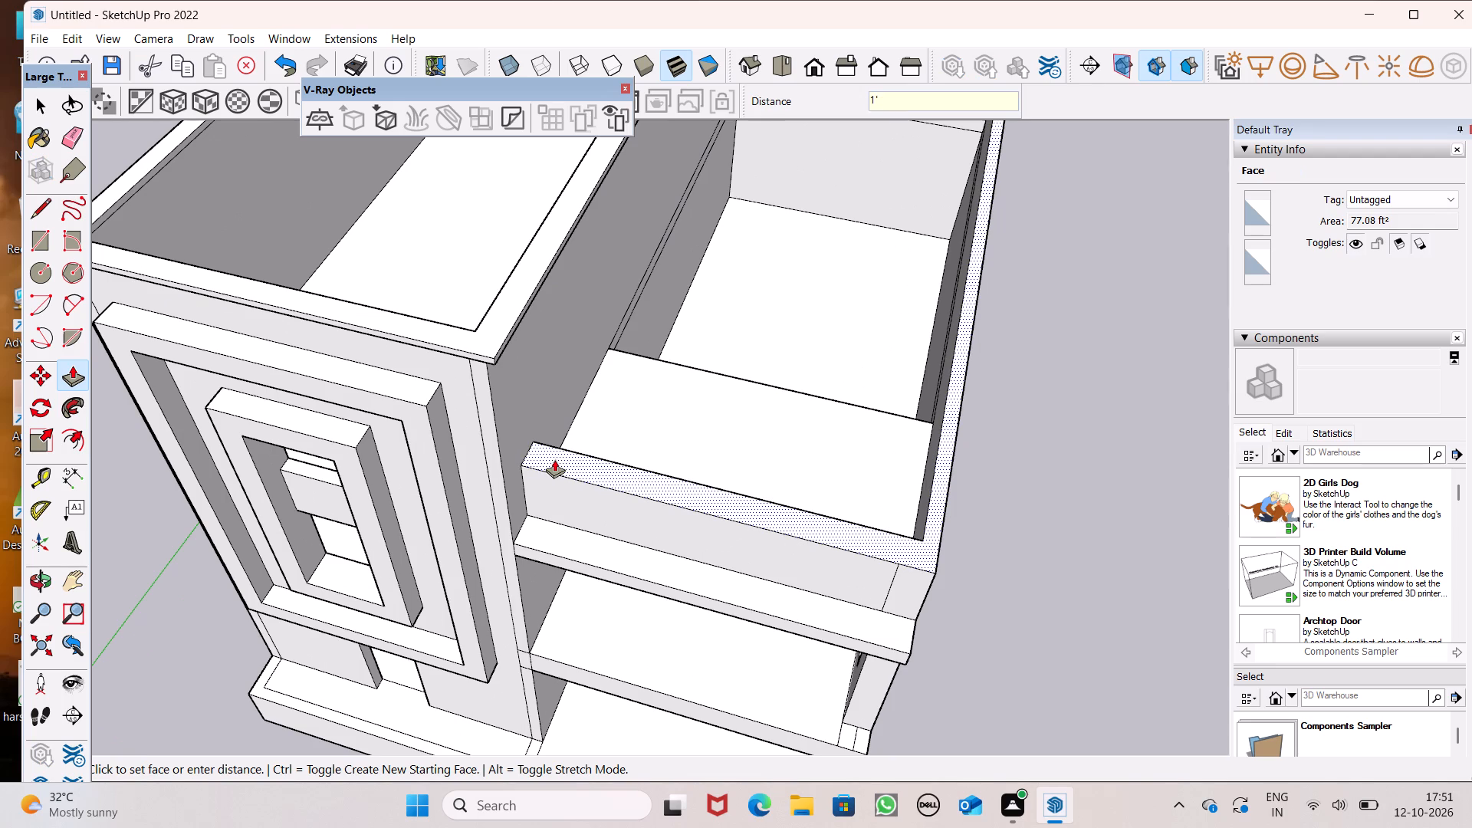
drag(554, 459, 555, 459)
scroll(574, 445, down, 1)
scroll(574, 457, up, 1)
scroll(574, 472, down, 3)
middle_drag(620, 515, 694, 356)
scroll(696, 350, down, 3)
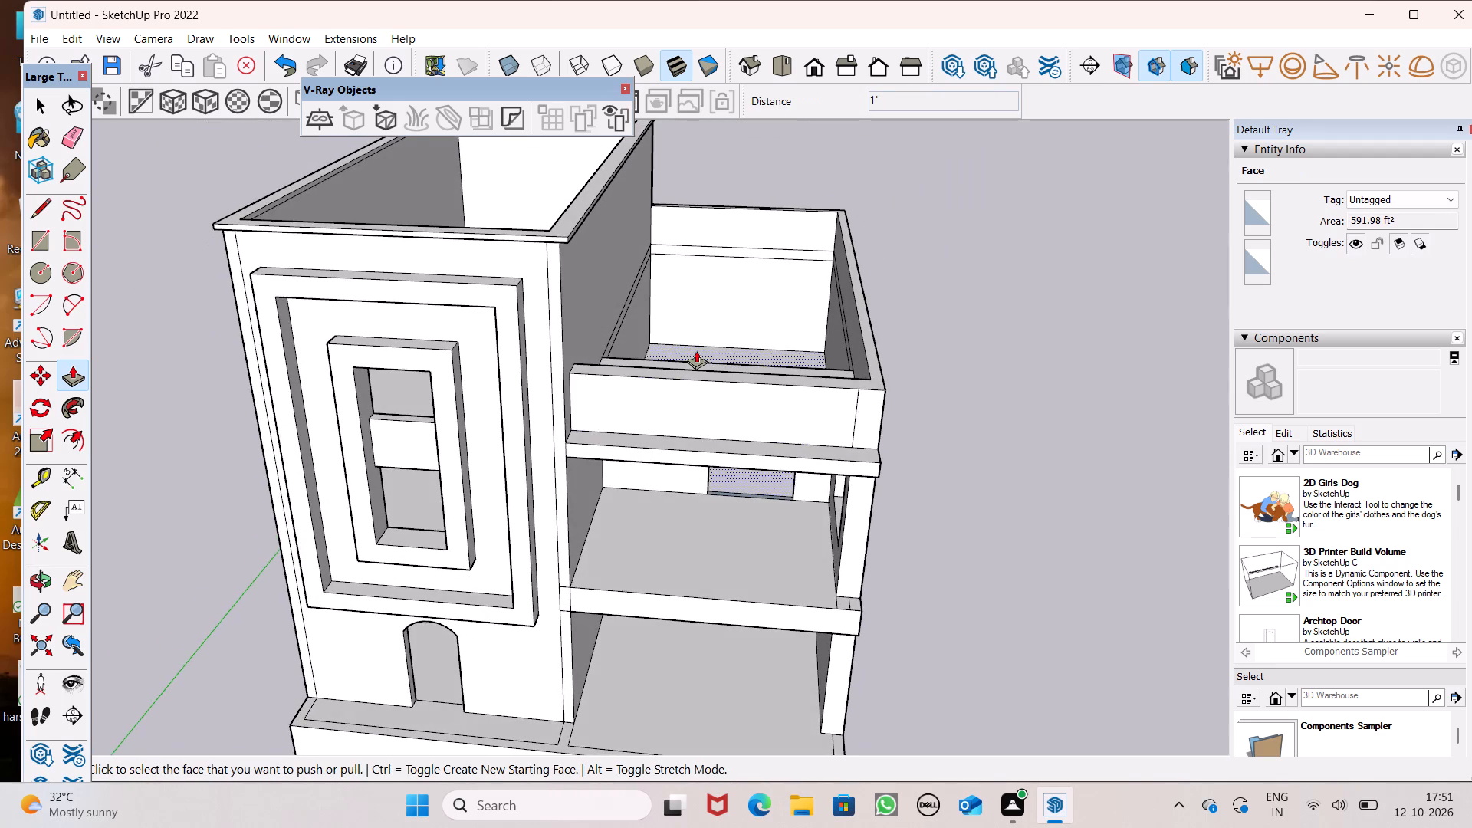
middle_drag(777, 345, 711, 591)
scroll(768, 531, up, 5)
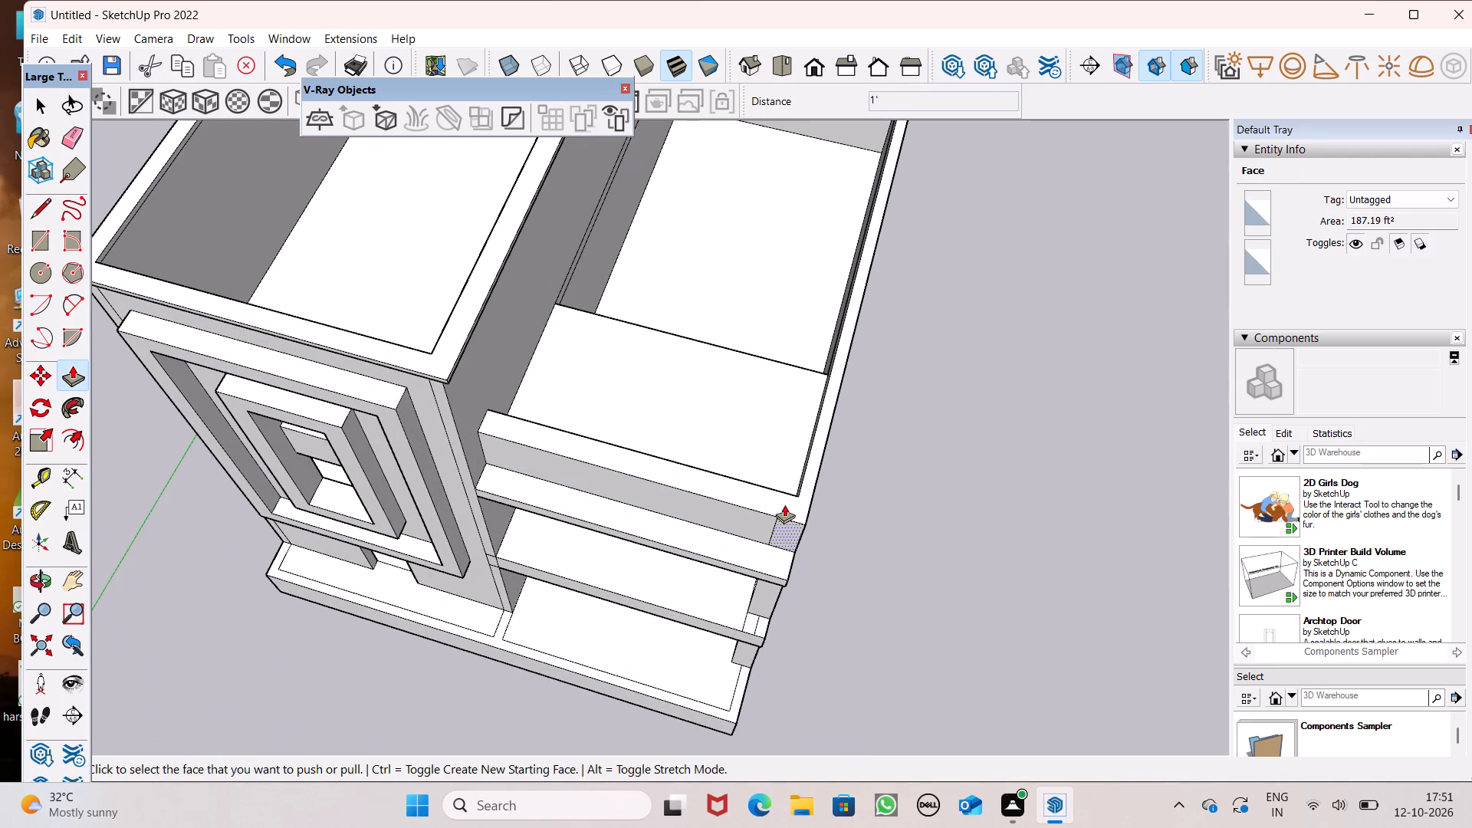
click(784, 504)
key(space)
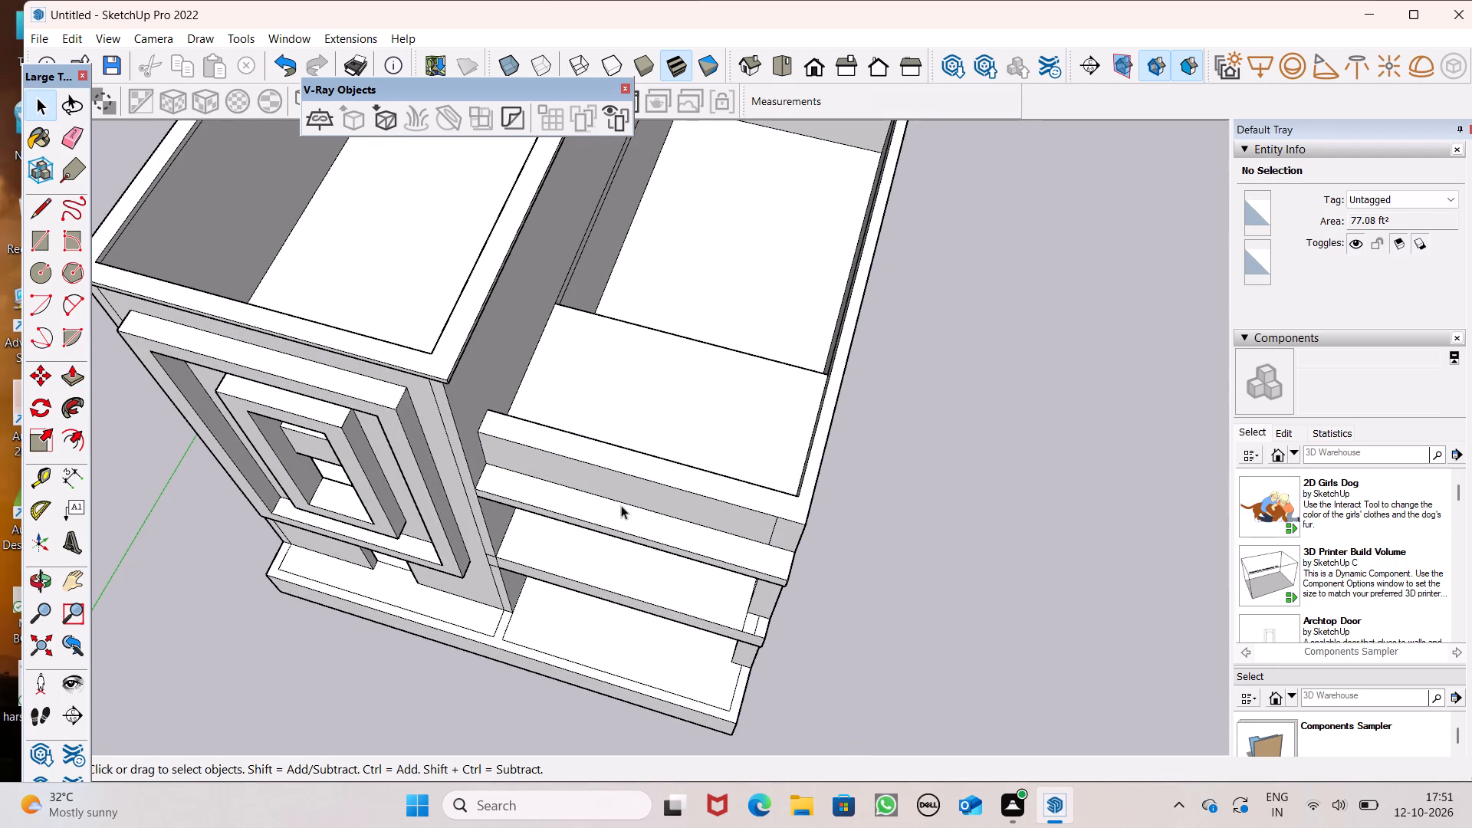
Measure the front terrace parapet's height above the slab at its end beside the tall block.
scroll(609, 500, down, 5)
middle_drag(603, 497, 590, 232)
scroll(584, 393, up, 1)
middle_drag(586, 384, 588, 380)
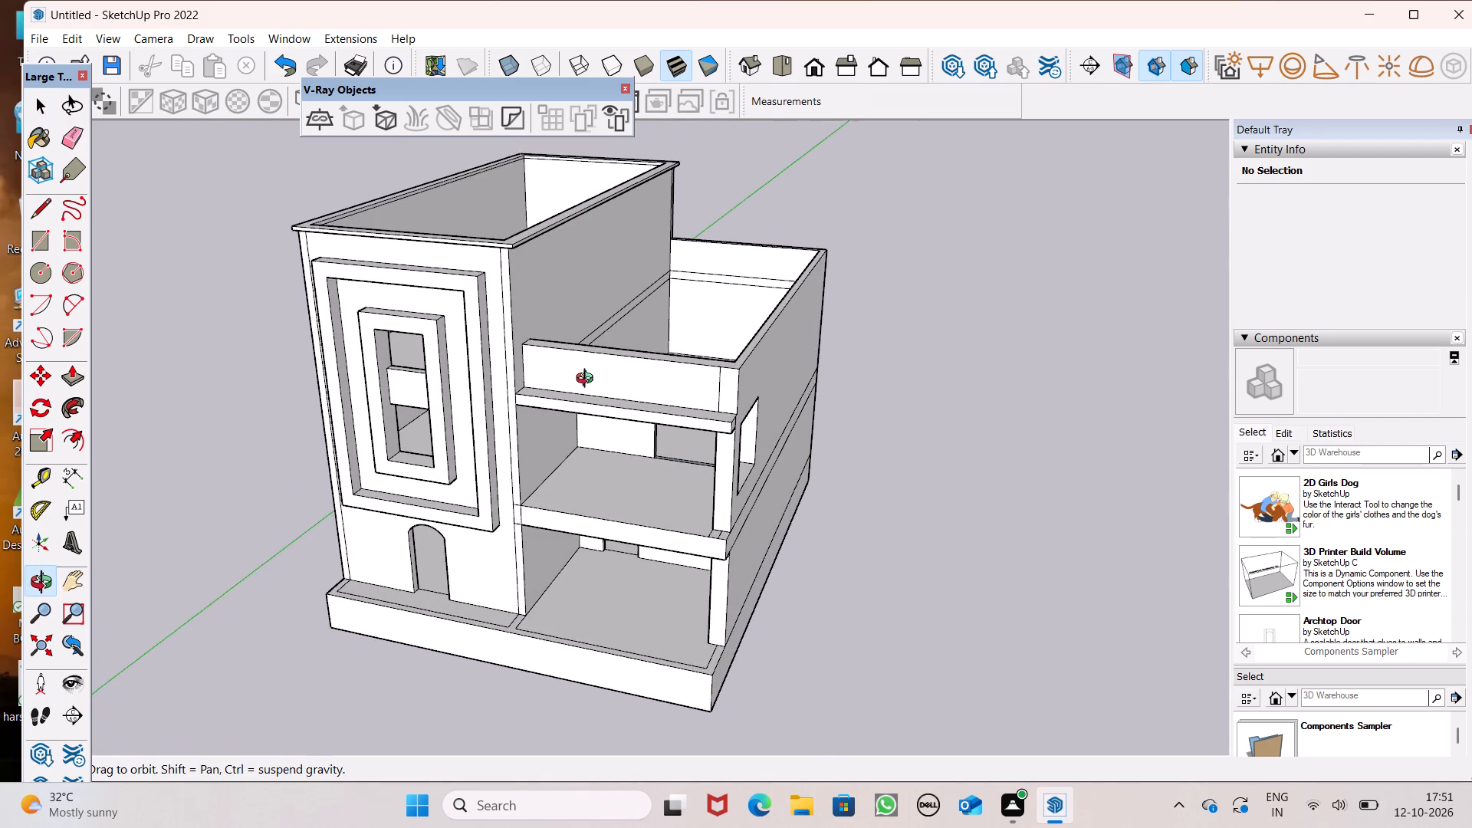
middle_drag(588, 380, 642, 337)
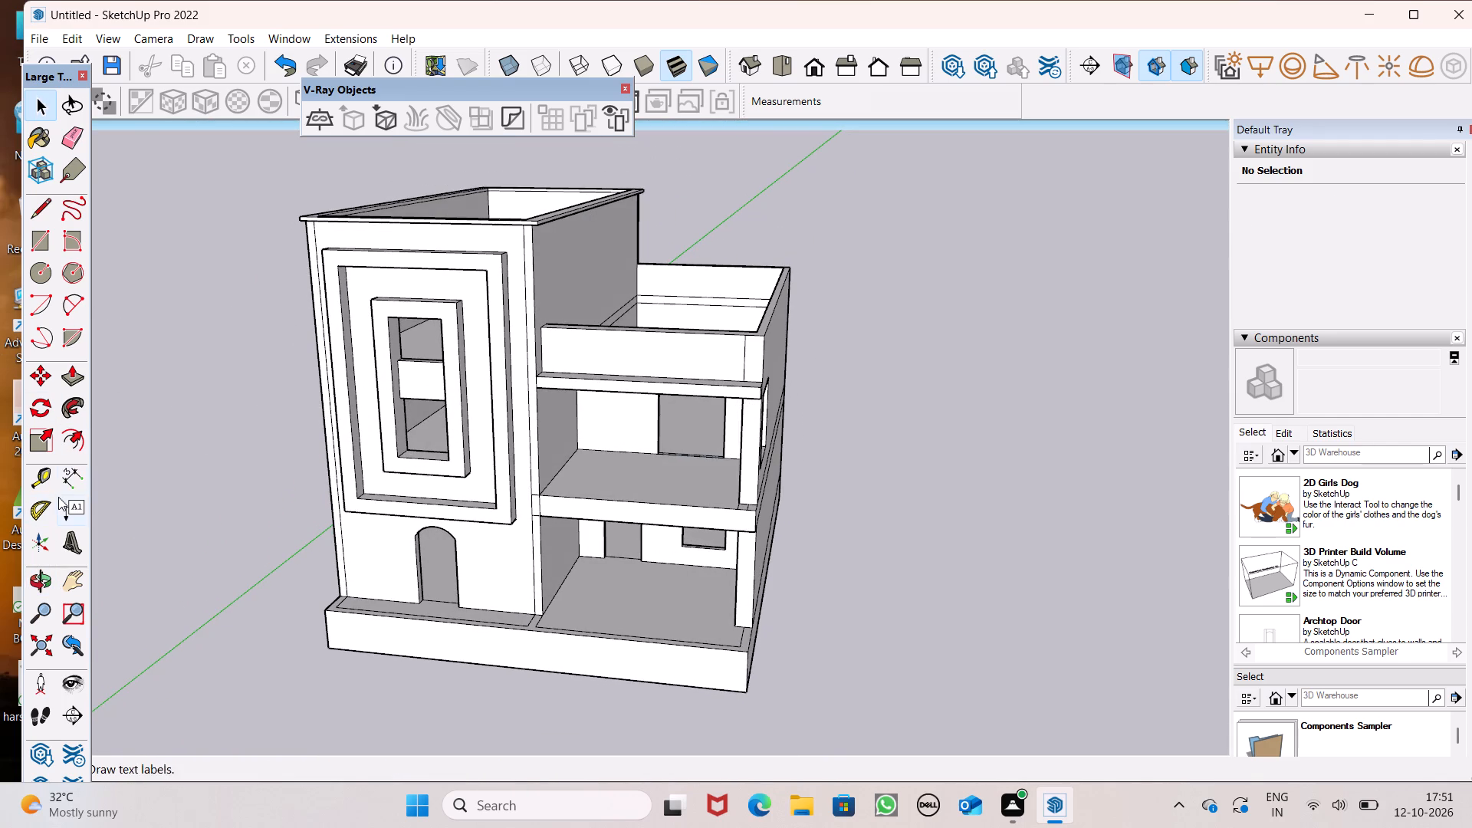
click(76, 478)
scroll(542, 379, up, 7)
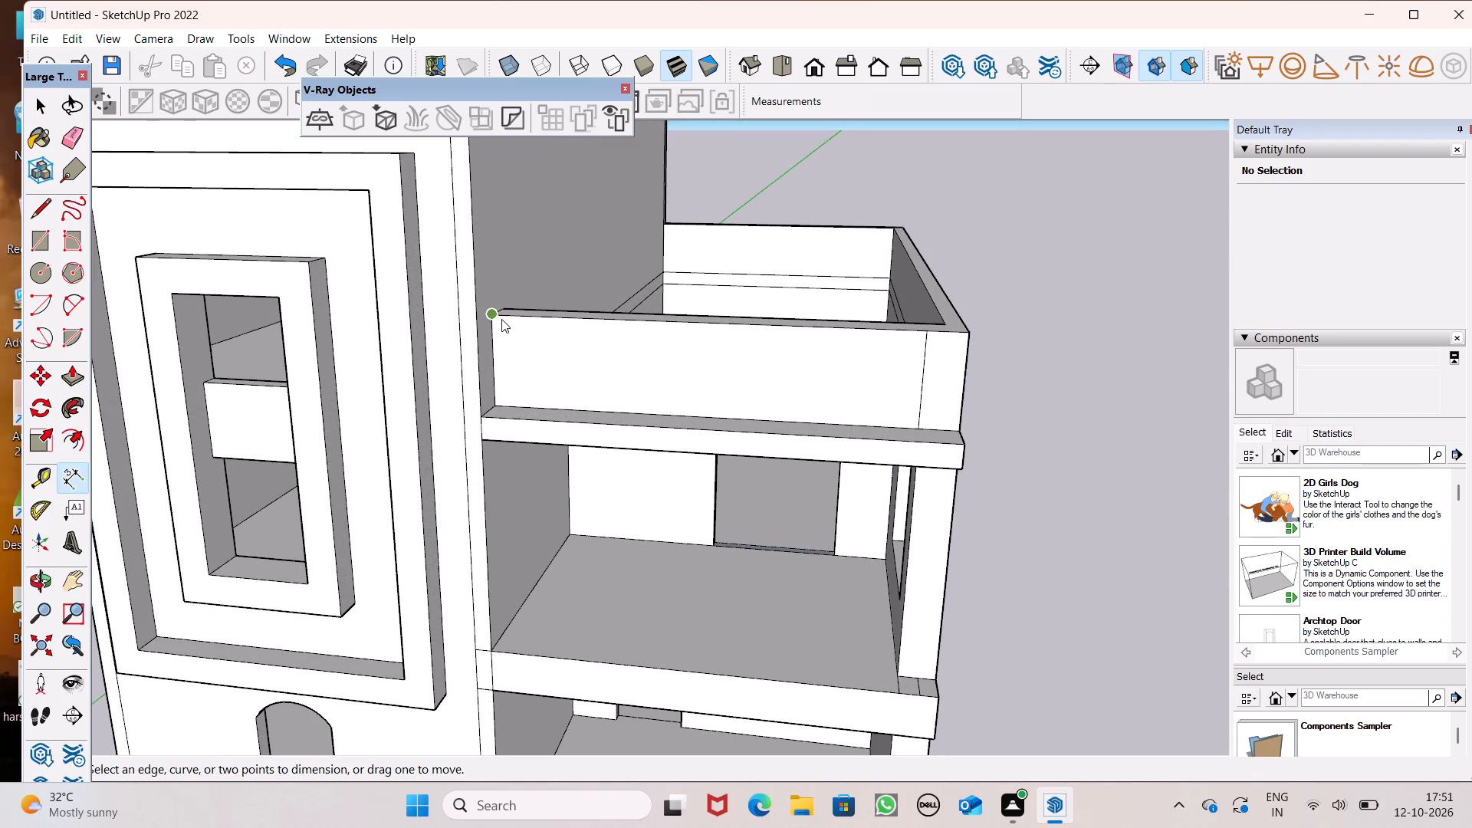
click(501, 319)
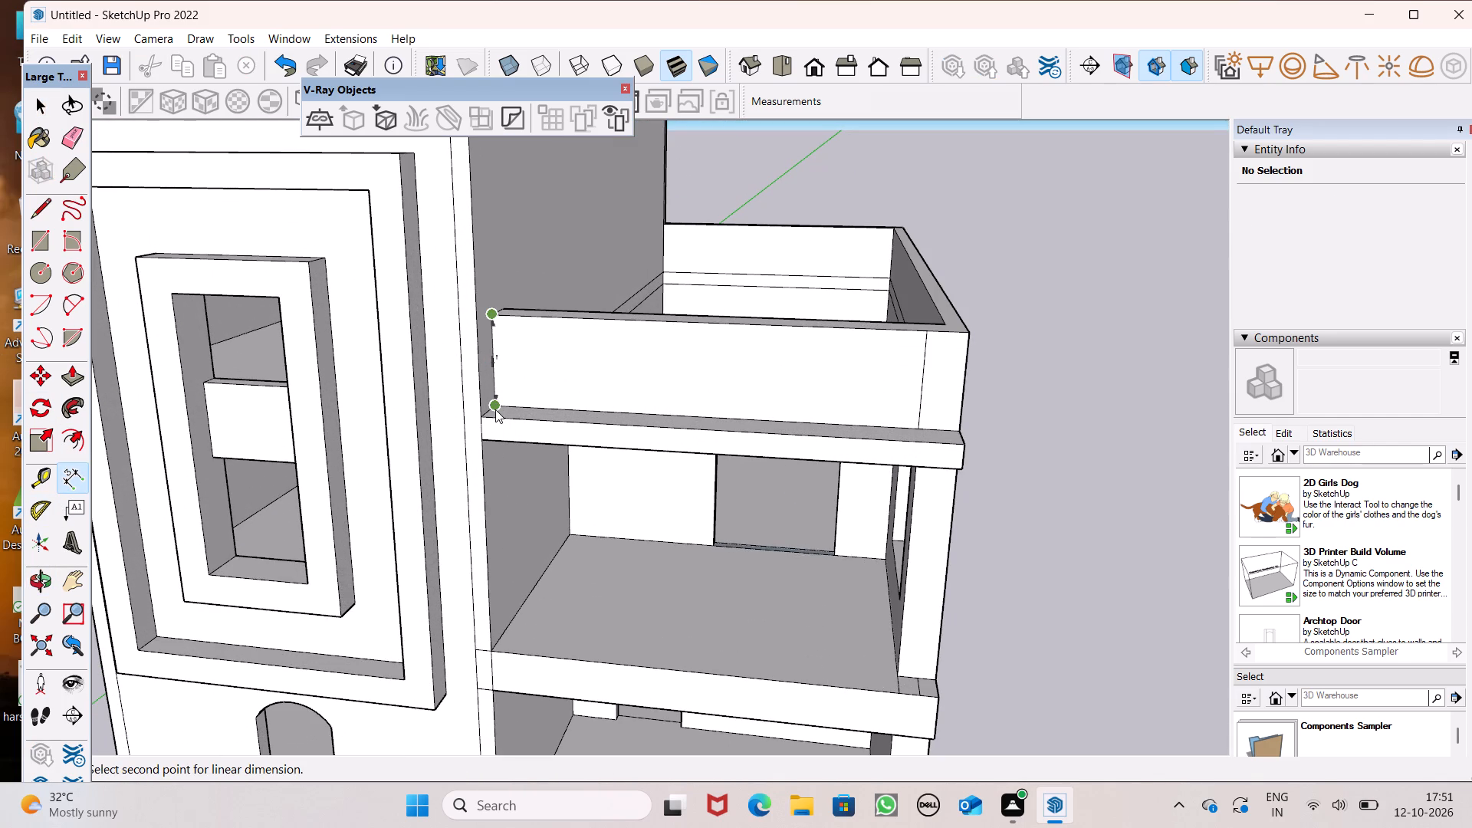
click(495, 409)
key(space)
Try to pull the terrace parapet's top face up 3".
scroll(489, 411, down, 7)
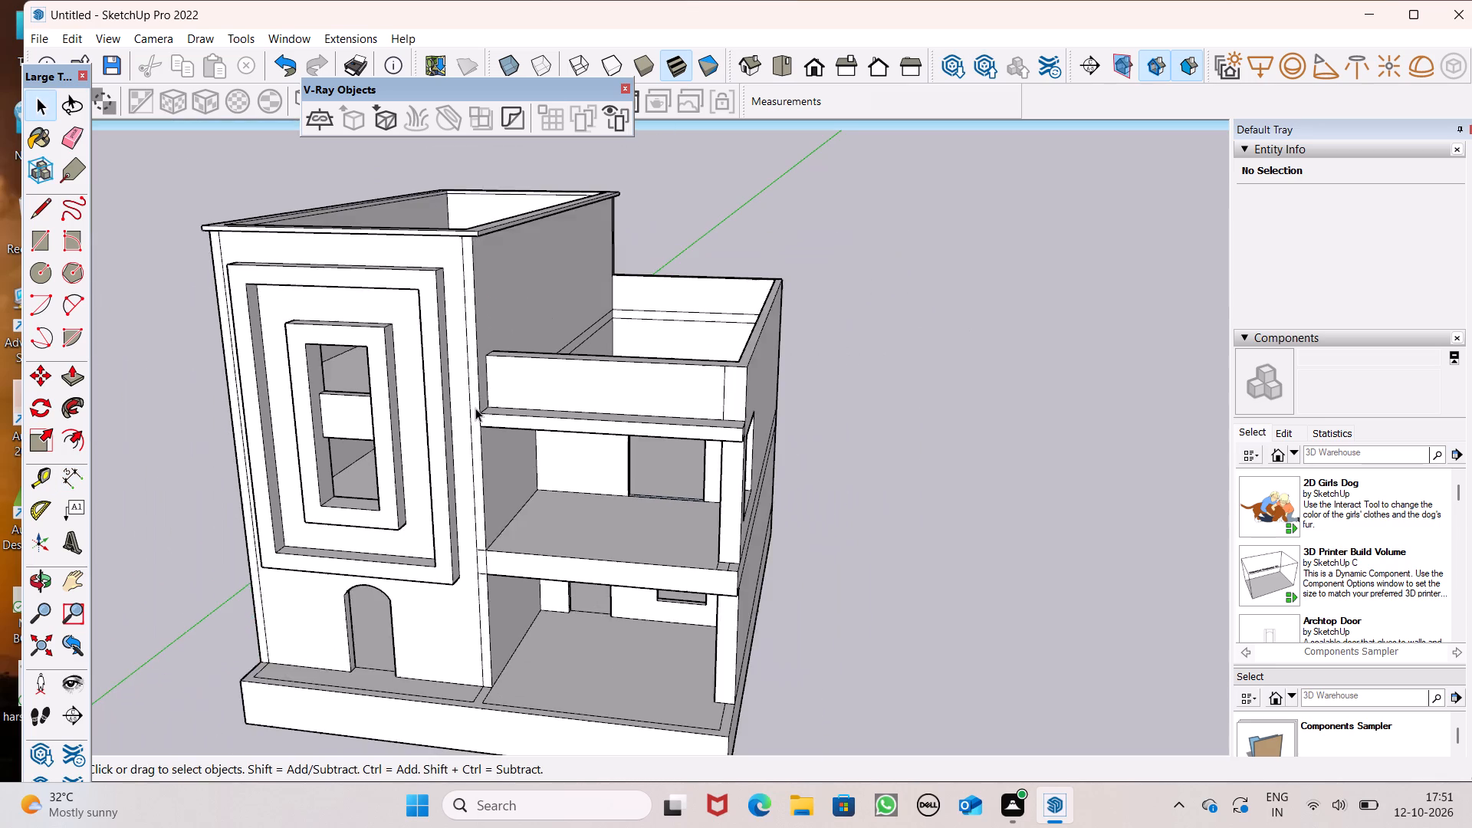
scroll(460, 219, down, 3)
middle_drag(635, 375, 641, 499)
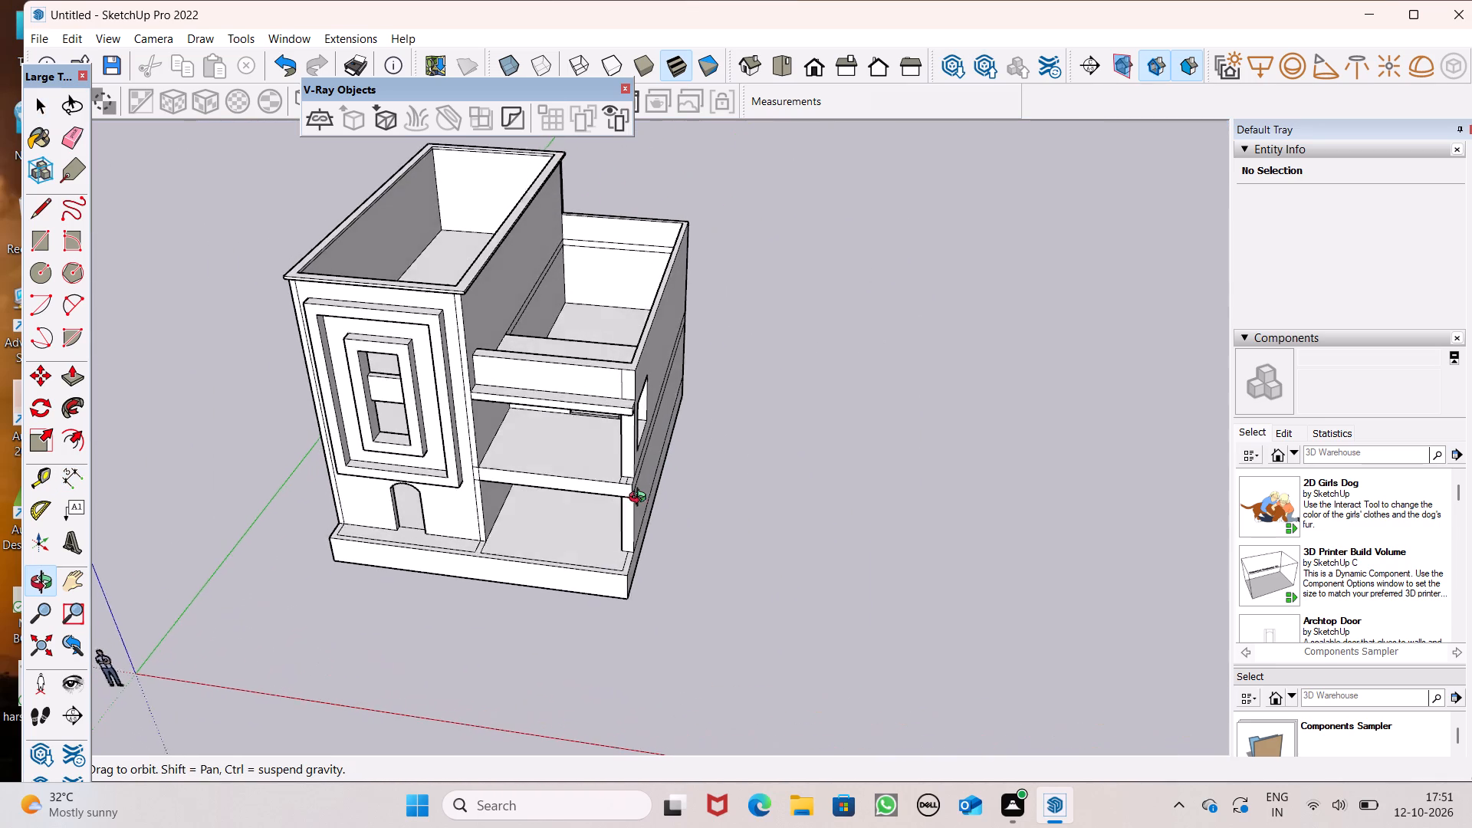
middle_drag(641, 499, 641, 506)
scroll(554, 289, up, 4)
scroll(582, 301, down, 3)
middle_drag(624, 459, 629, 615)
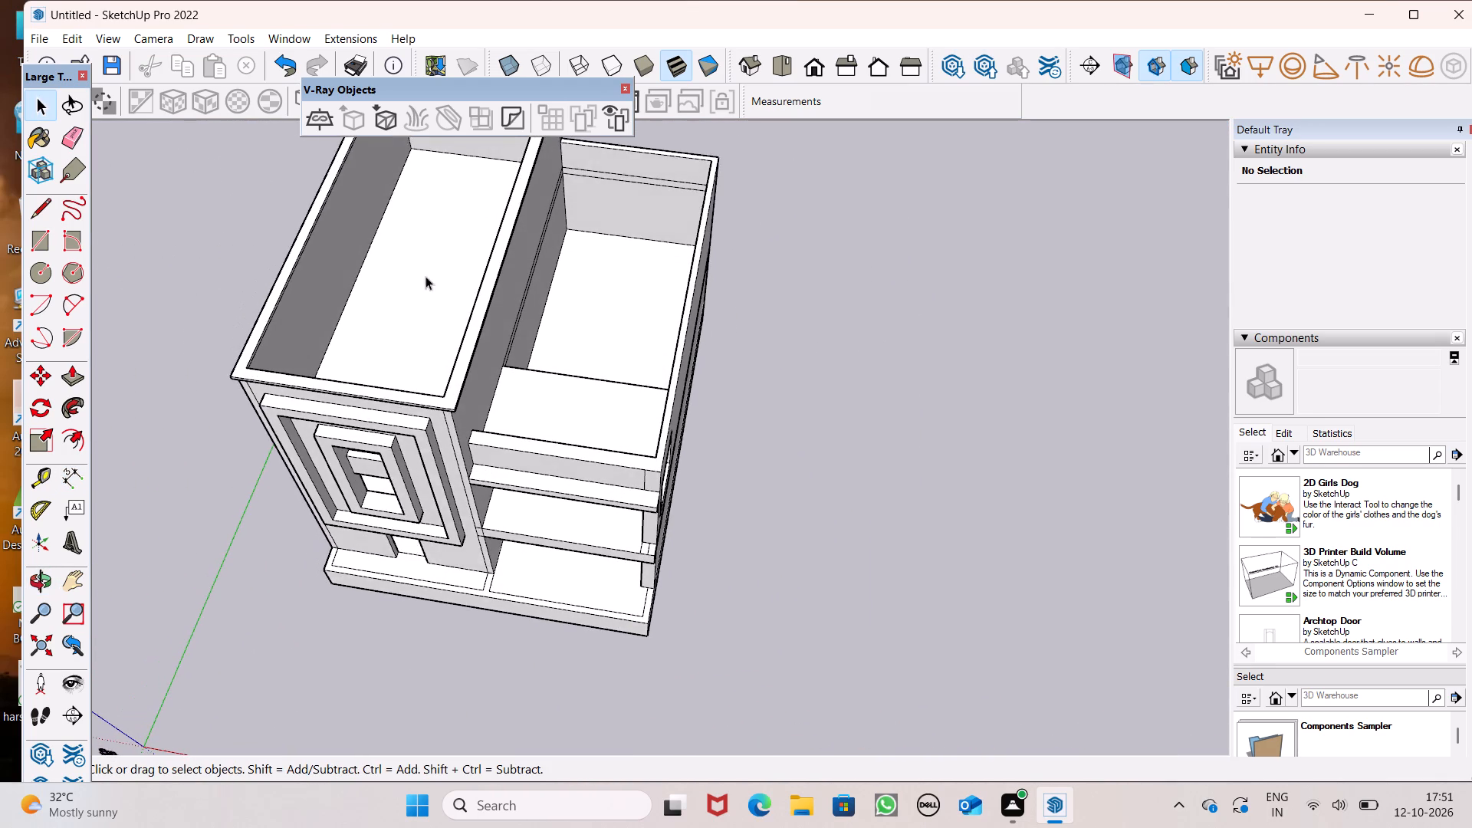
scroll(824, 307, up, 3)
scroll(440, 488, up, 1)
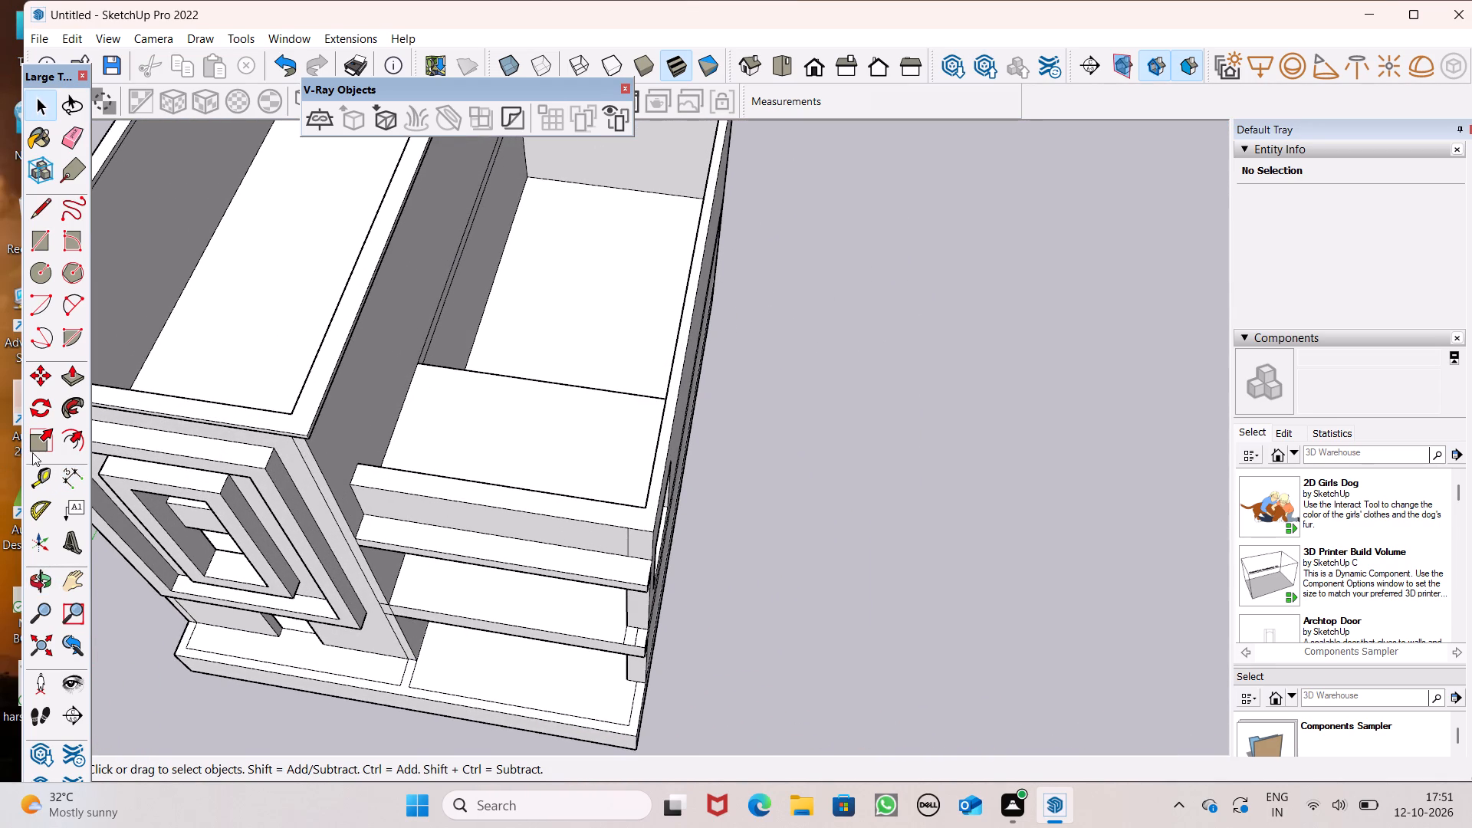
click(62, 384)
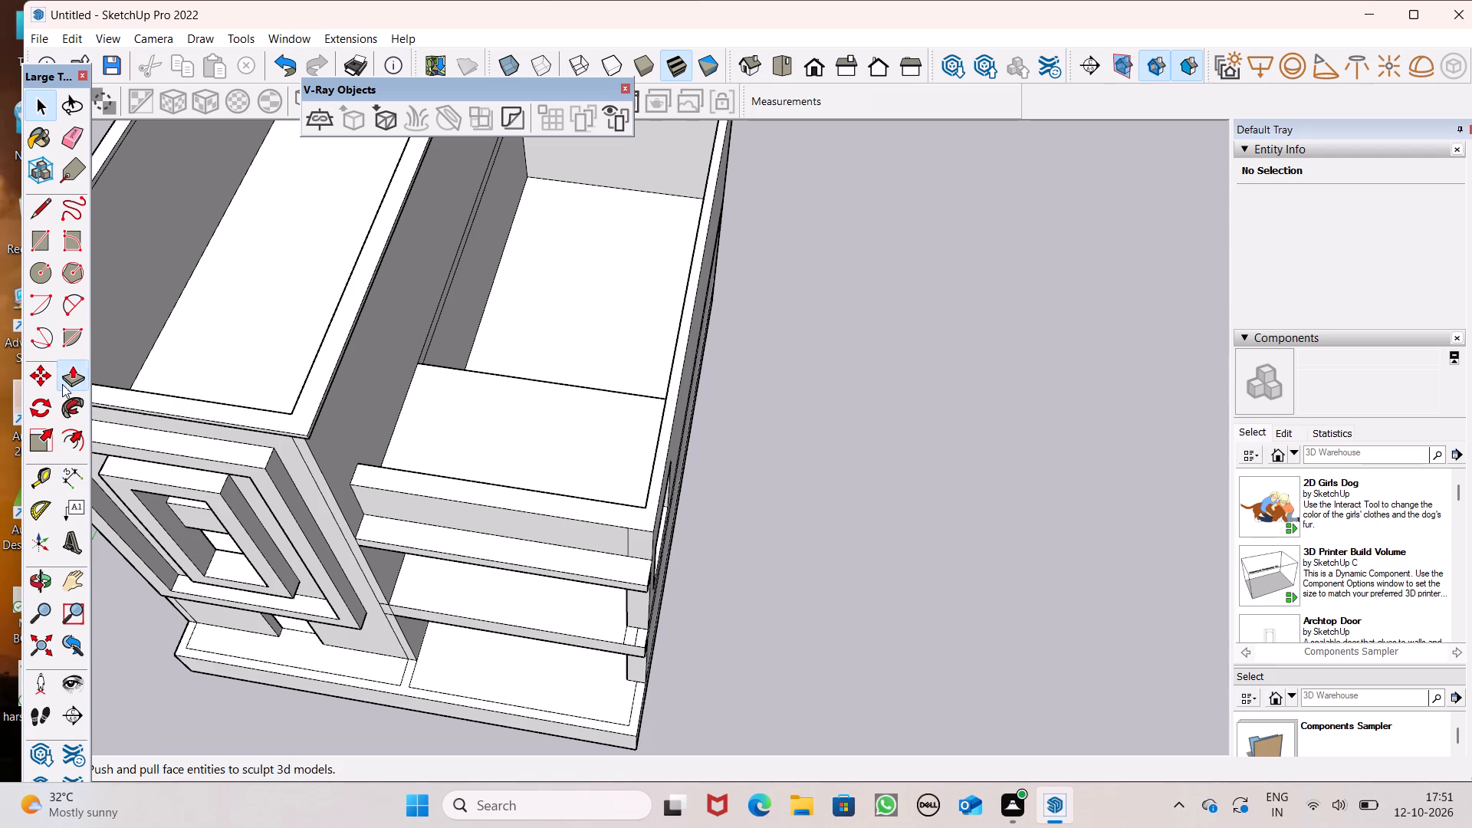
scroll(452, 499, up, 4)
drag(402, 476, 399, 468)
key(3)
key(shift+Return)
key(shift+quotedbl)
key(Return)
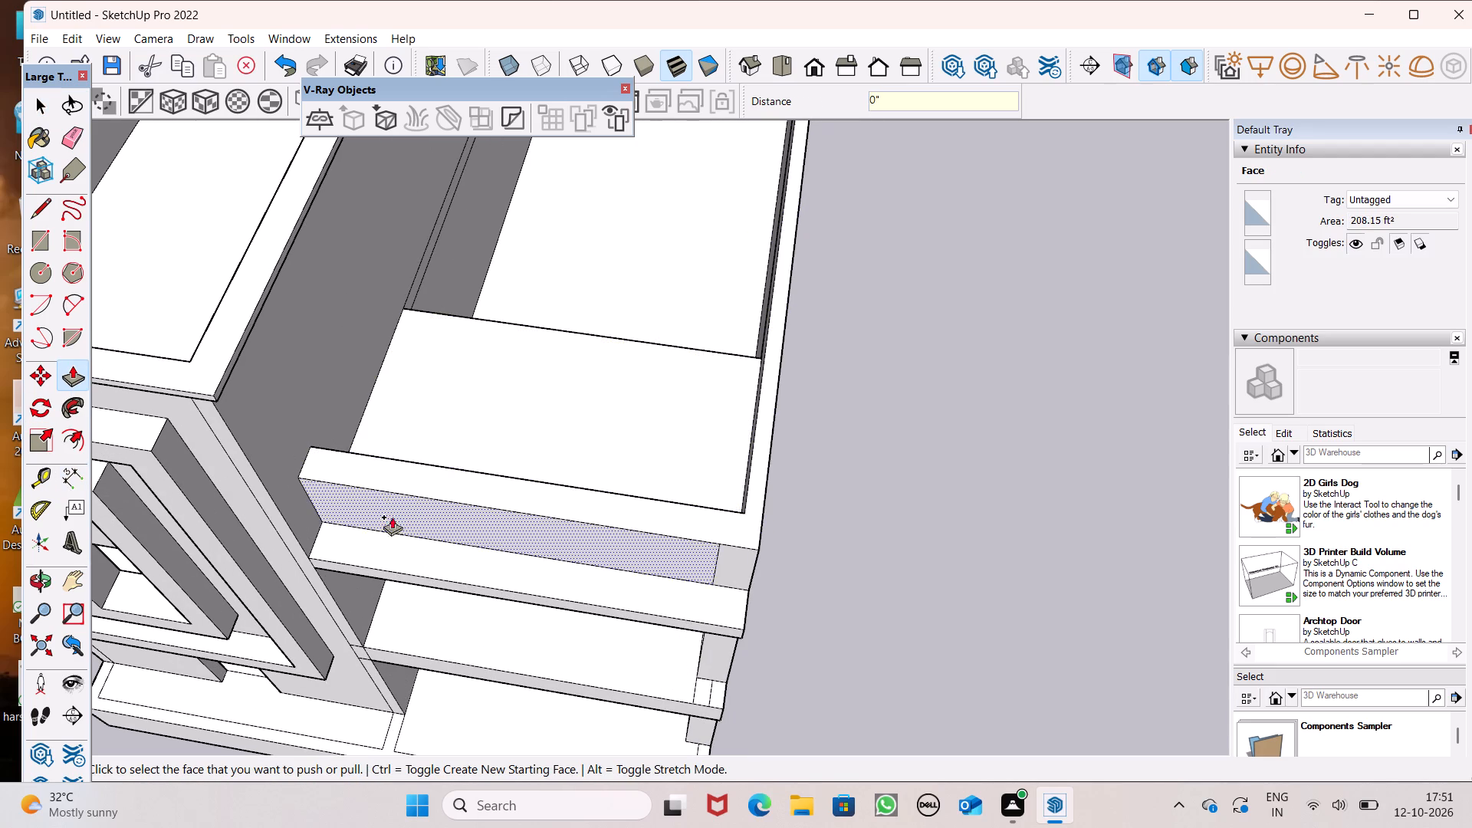
Check the height of the front terrace parapet at its end beside the tall block.
middle_drag(392, 517, 415, 354)
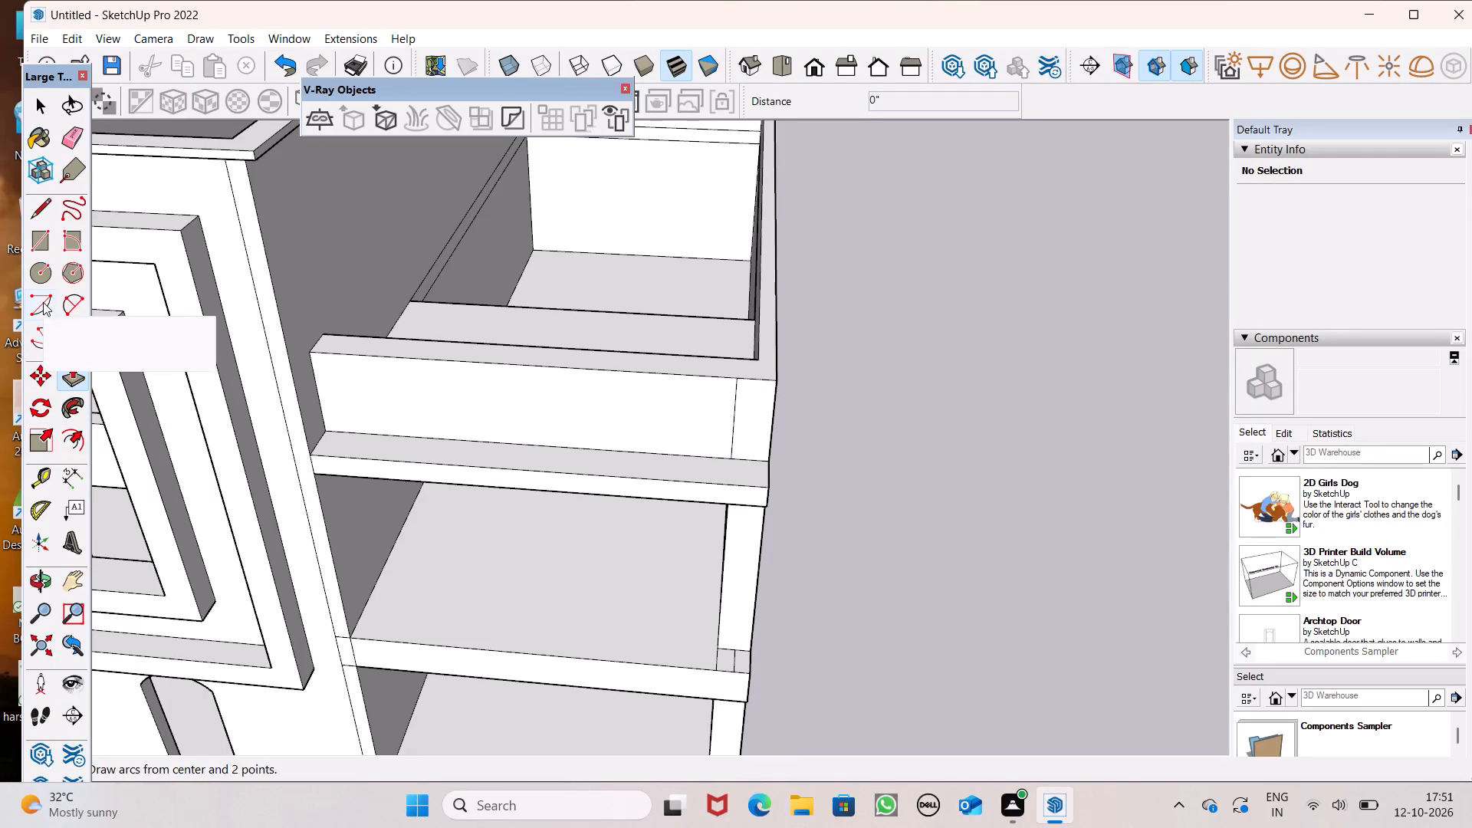
click(63, 485)
click(309, 353)
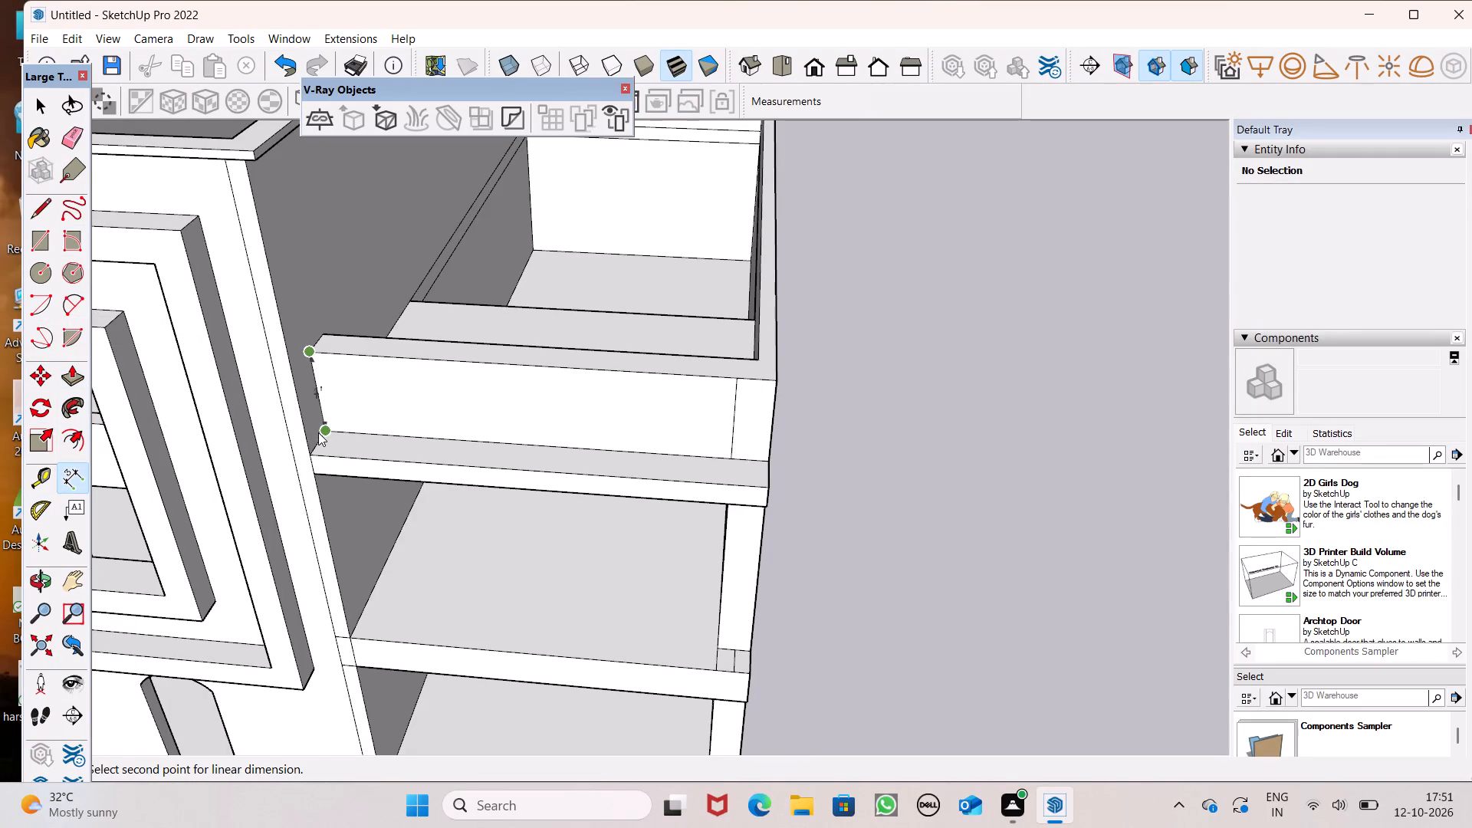
key(space)
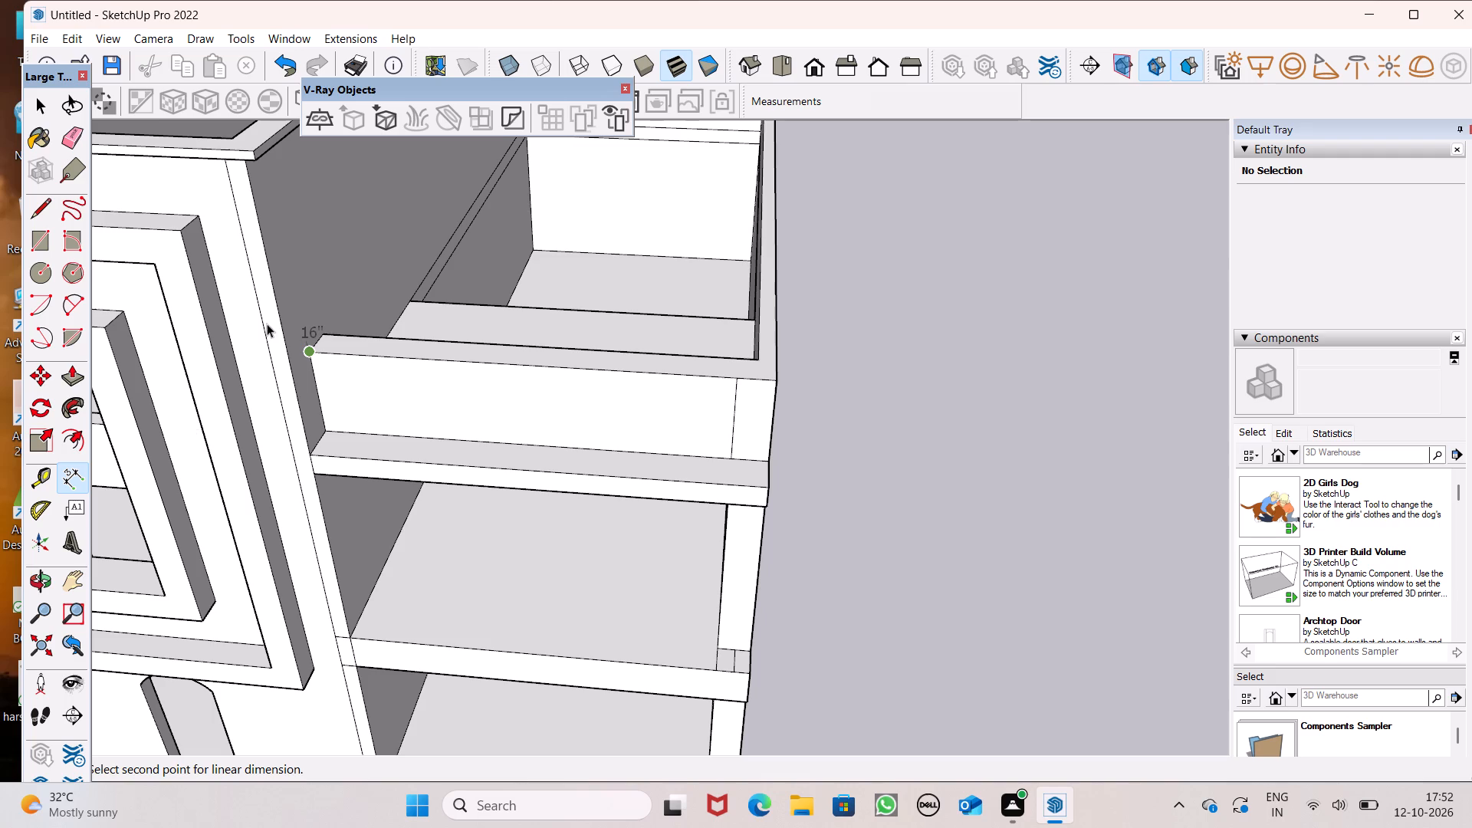
Pull the terrace parapet's top face up 4" from a new starting face, forming a separate band along the top.
click(79, 383)
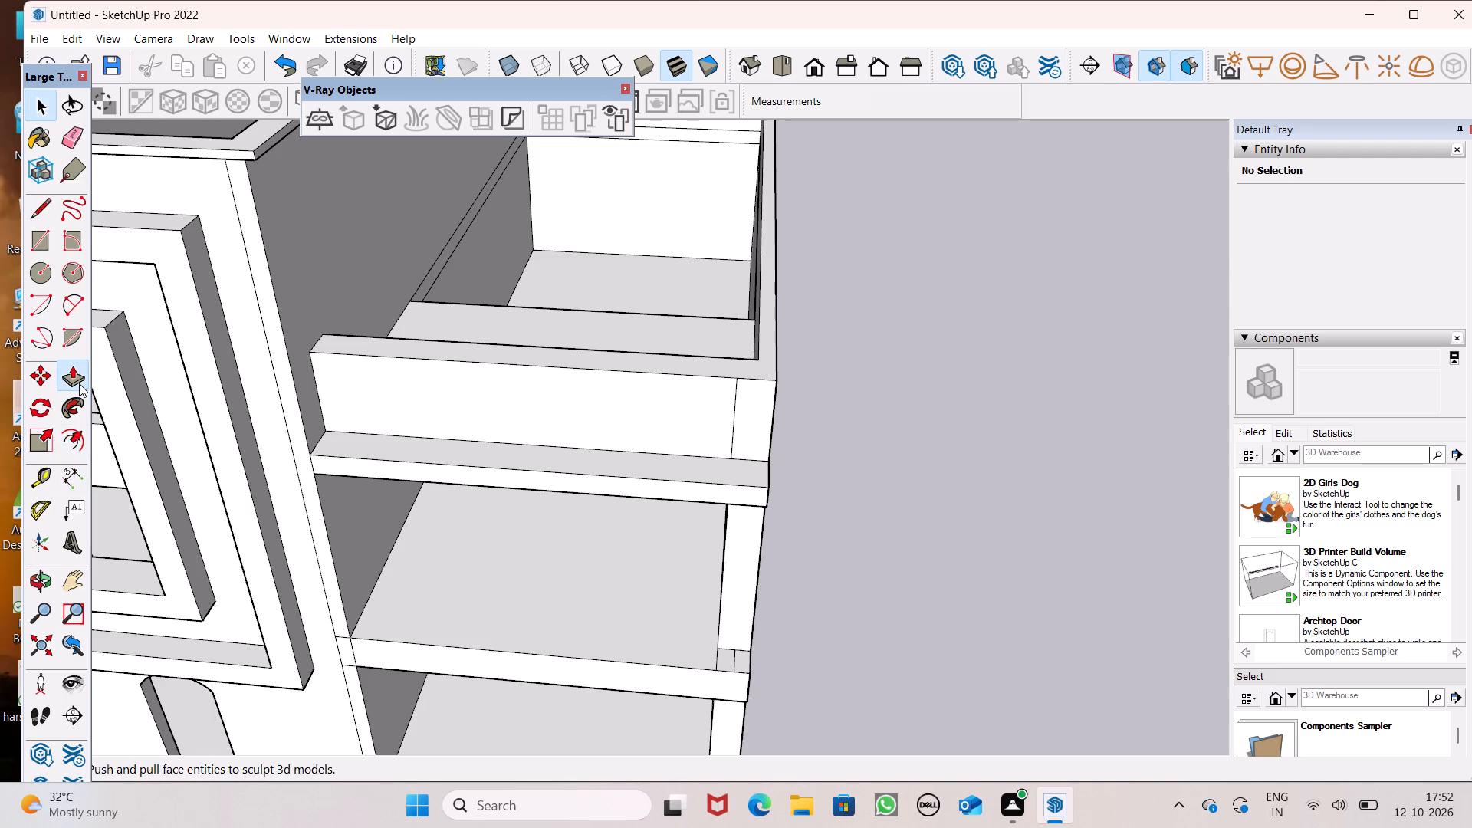
scroll(536, 373, up, 1)
middle_drag(527, 389, 566, 492)
scroll(482, 395, up, 1)
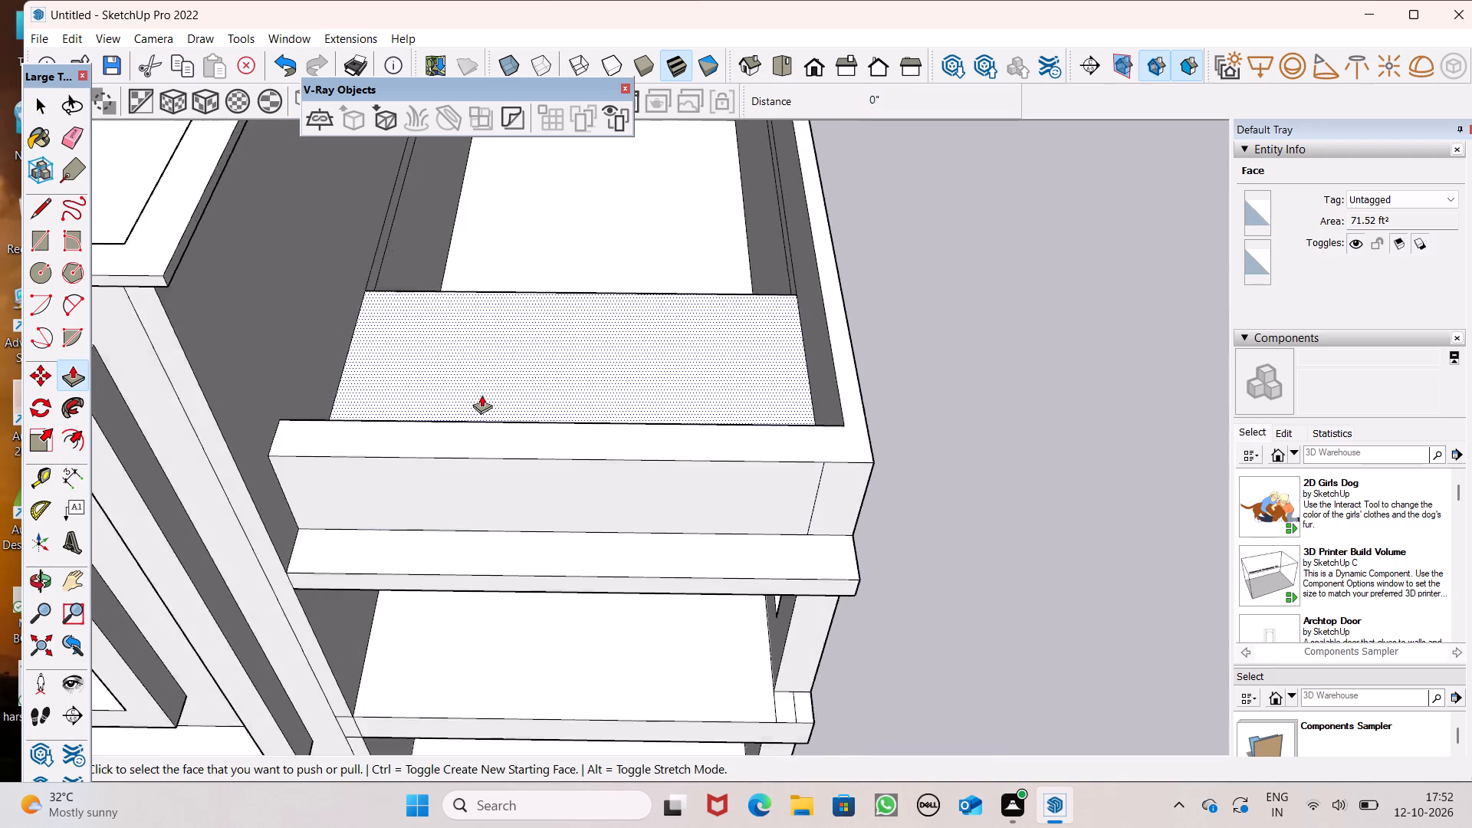
scroll(481, 395, up, 1)
scroll(458, 442, down, 4)
middle_drag(642, 493, 581, 540)
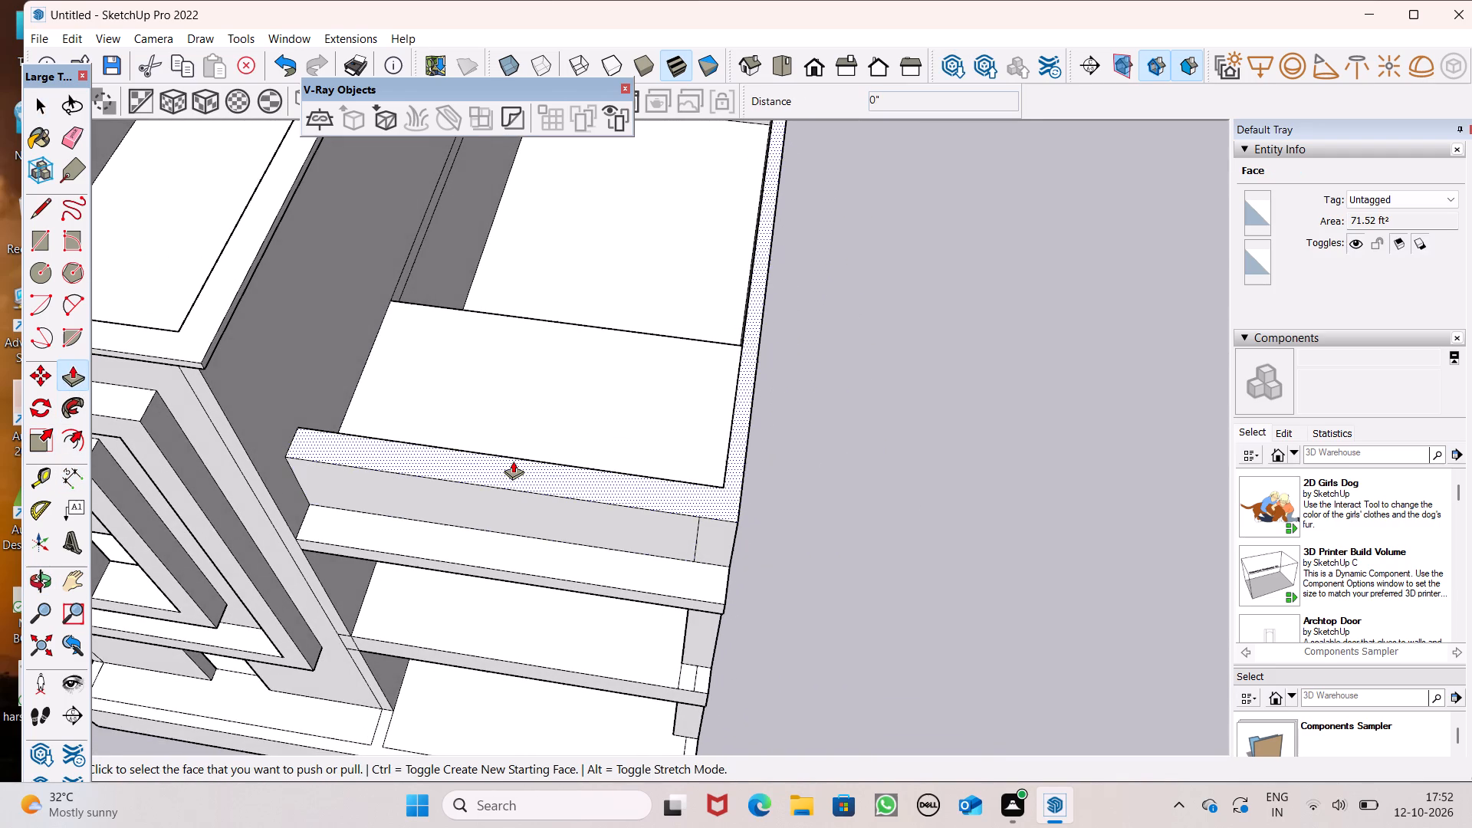
scroll(469, 461, up, 1)
drag(425, 457, 424, 450)
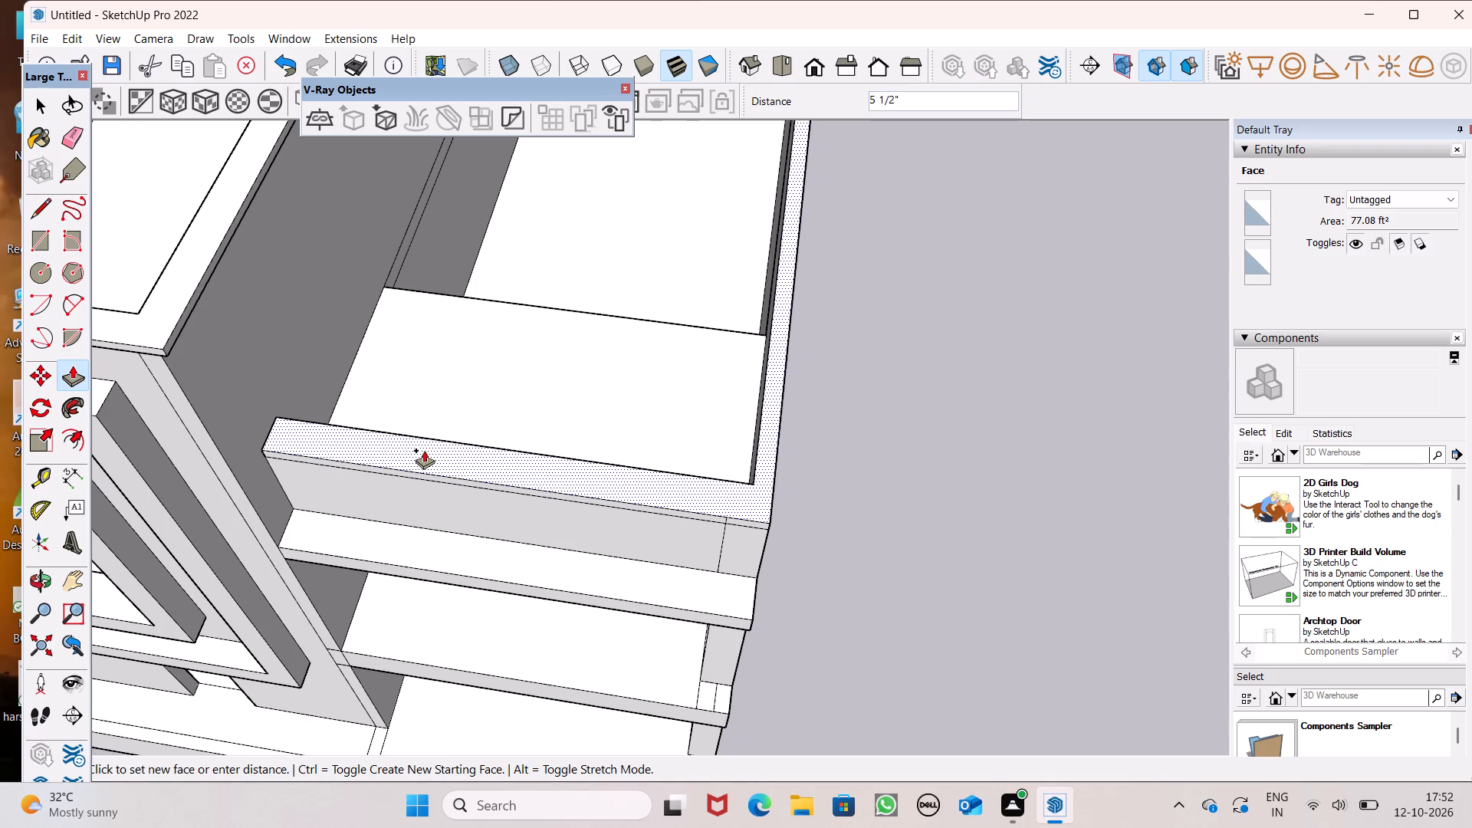
drag(424, 450, 424, 448)
key(4)
key(shift+quotedbl)
key(Return)
key(backslash)
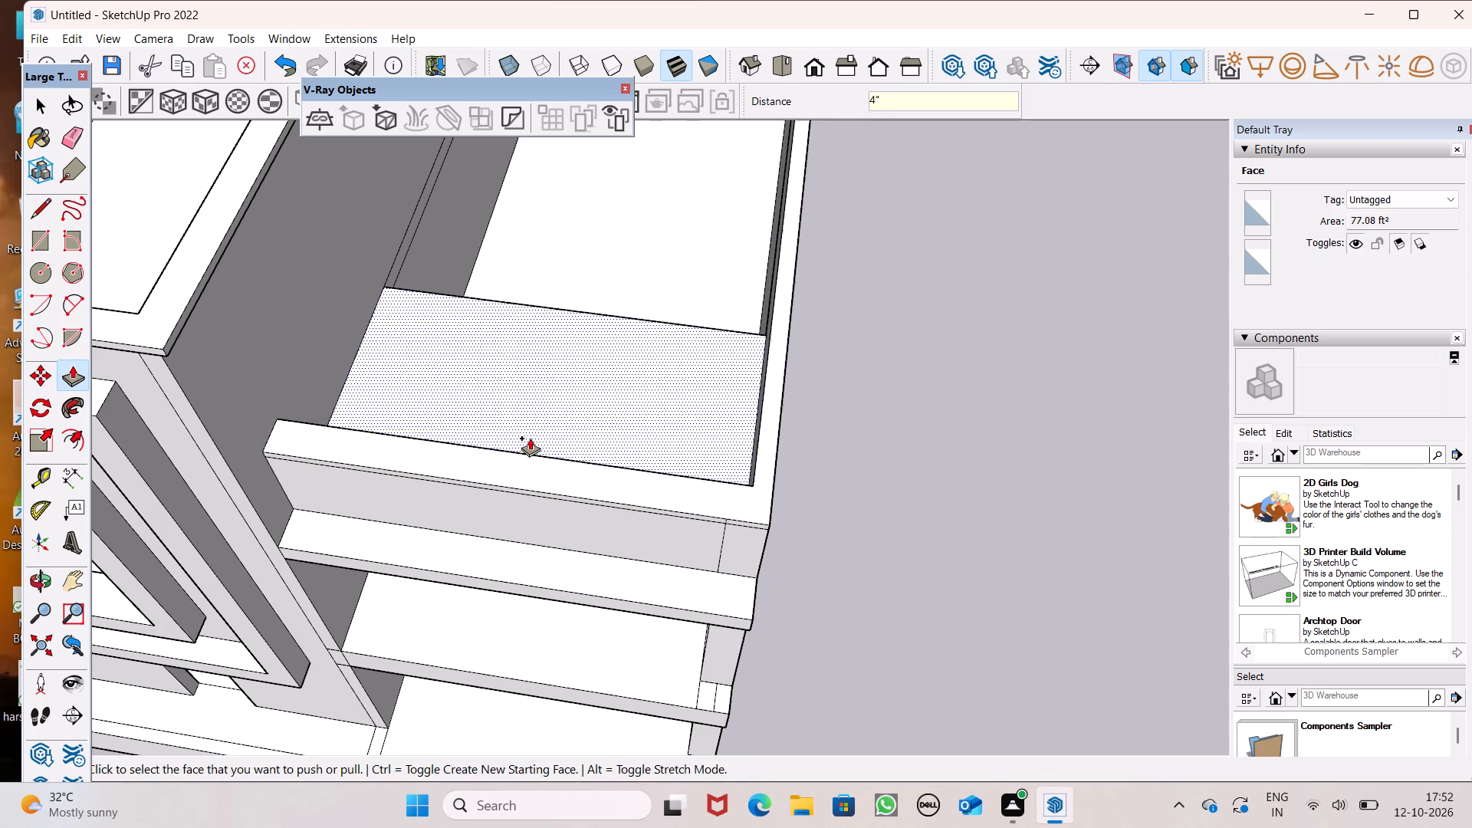
scroll(636, 467, down, 4)
middle_drag(695, 510, 716, 375)
key(space)
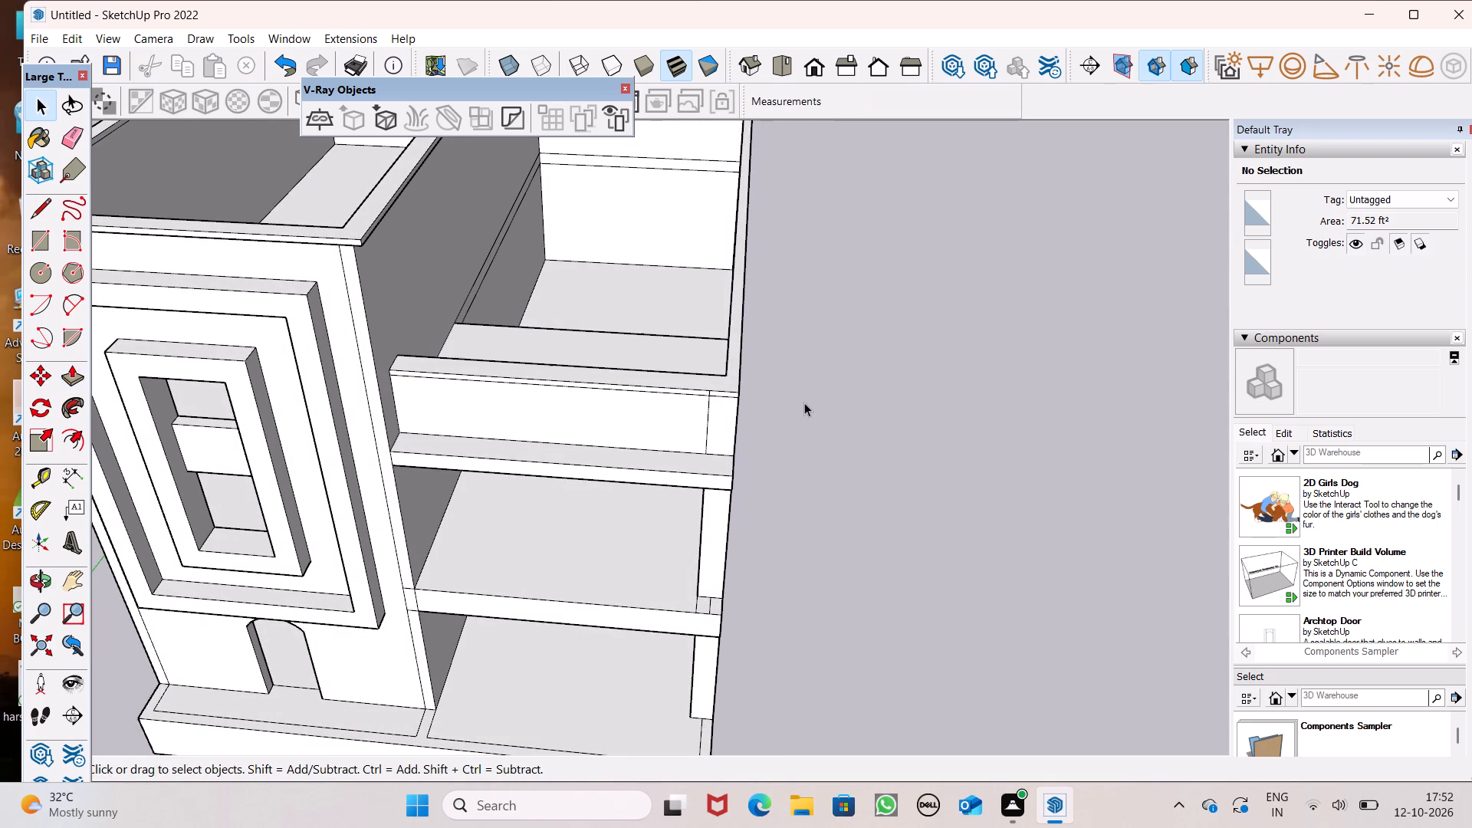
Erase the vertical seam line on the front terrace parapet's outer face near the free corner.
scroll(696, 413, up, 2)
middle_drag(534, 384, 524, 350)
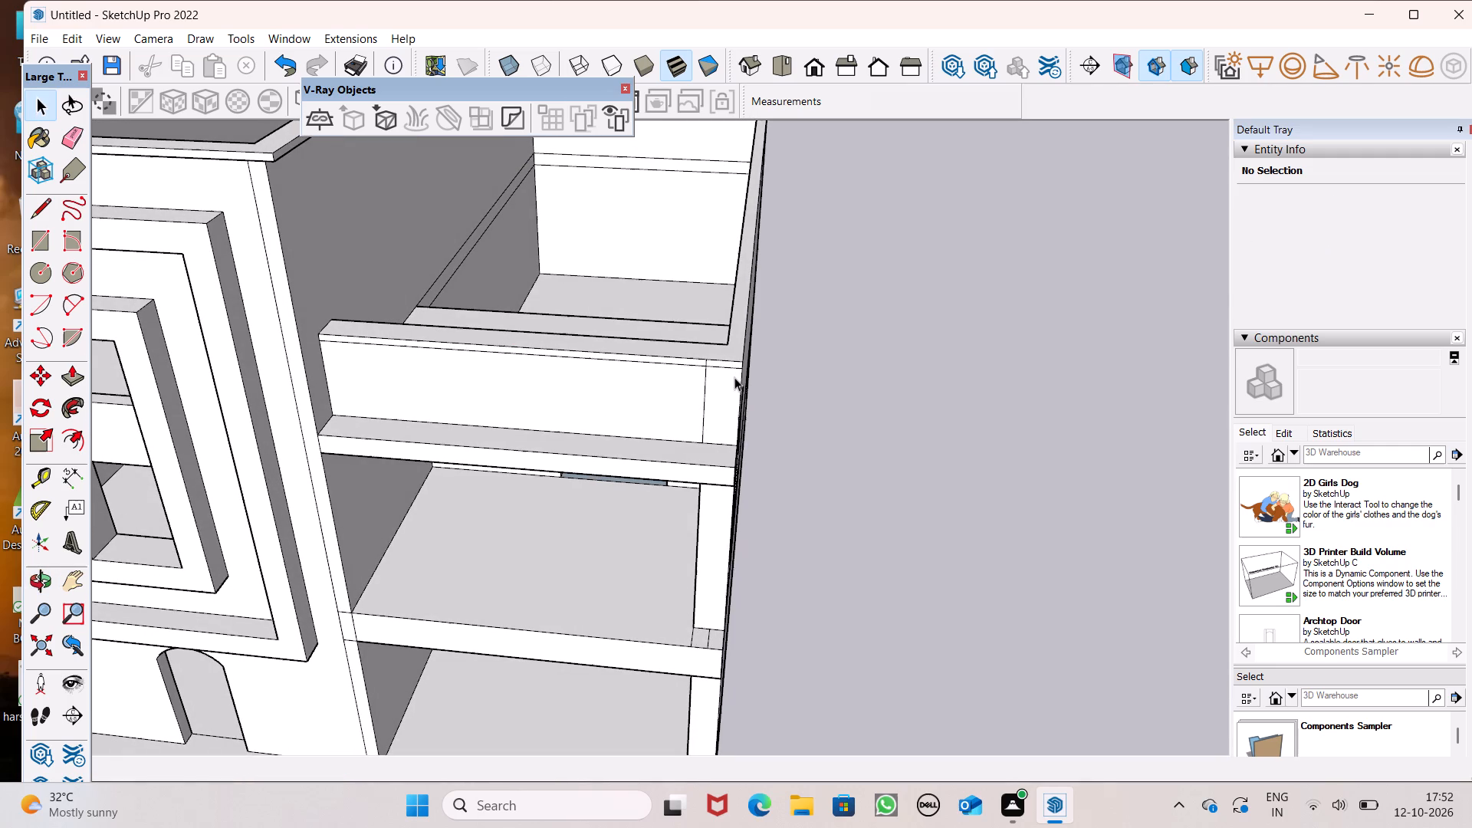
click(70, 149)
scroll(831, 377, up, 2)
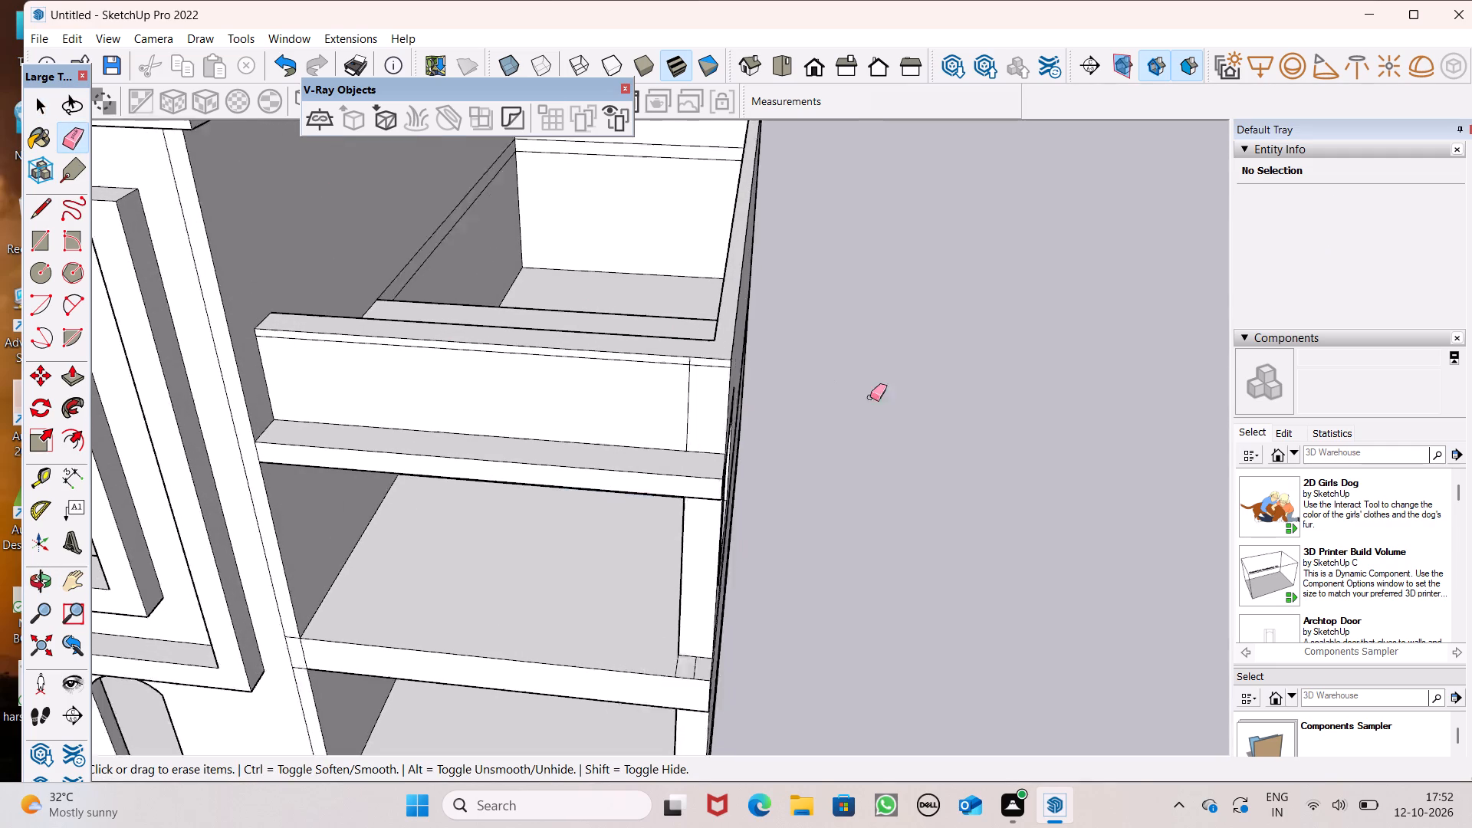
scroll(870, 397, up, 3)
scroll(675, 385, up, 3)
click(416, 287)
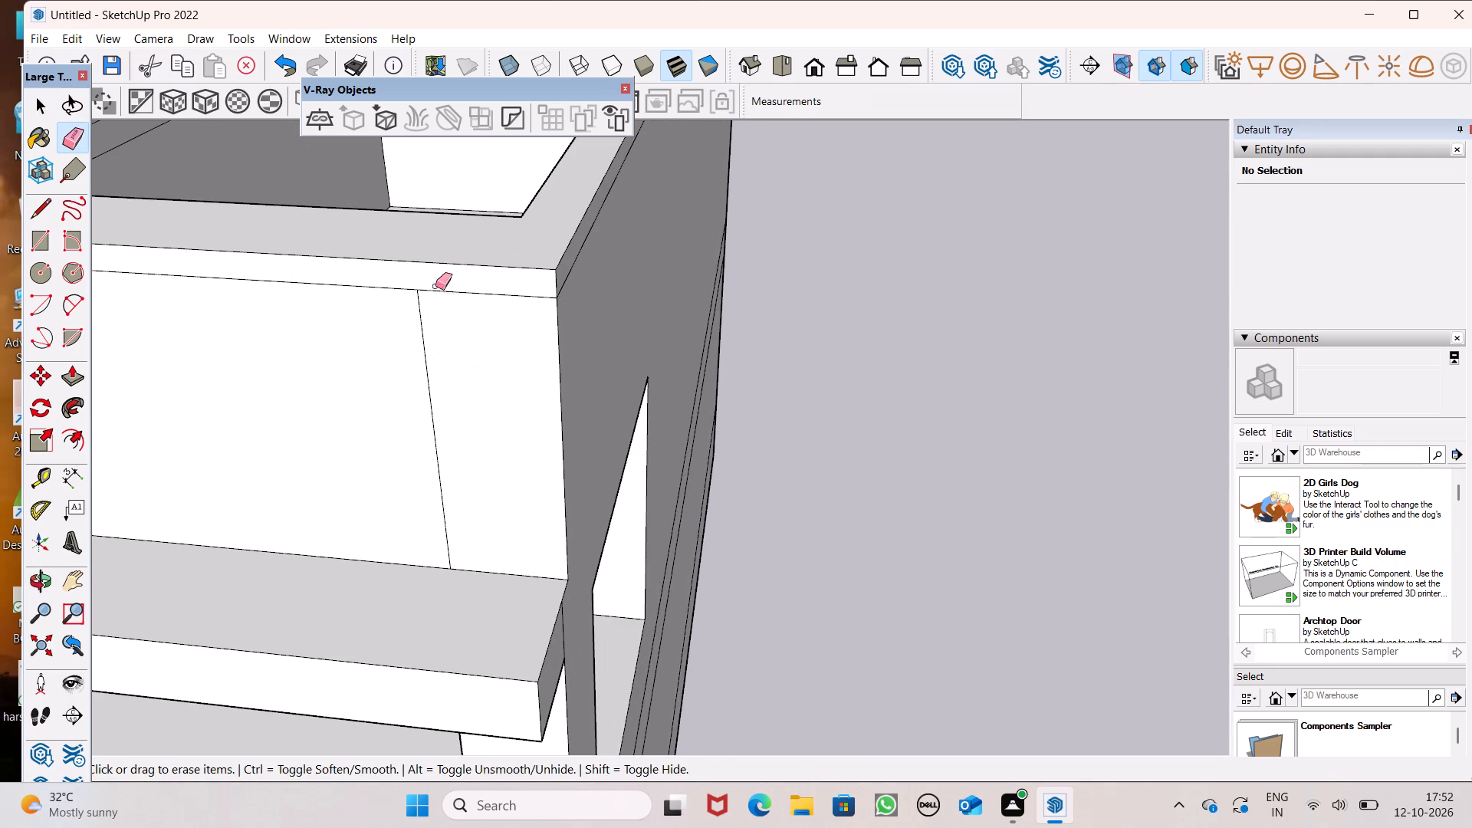
Undo the recent edits to the terrace parapet, back to the plain parapet without the raised bands along its top.
scroll(698, 286, down, 10)
middle_drag(777, 335, 790, 316)
scroll(790, 316, up, 1)
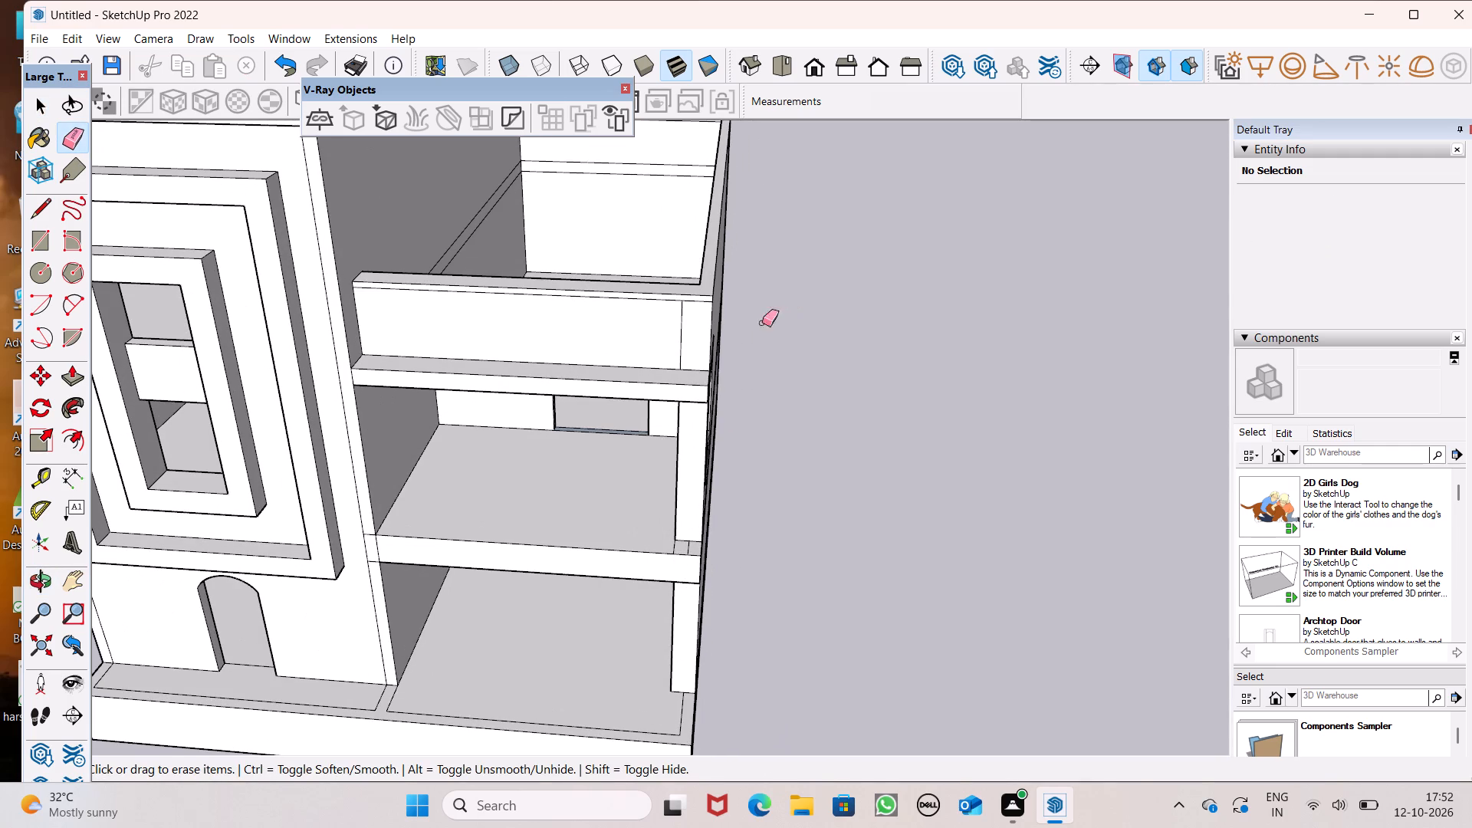
scroll(624, 329, down, 5)
middle_drag(676, 344, 632, 388)
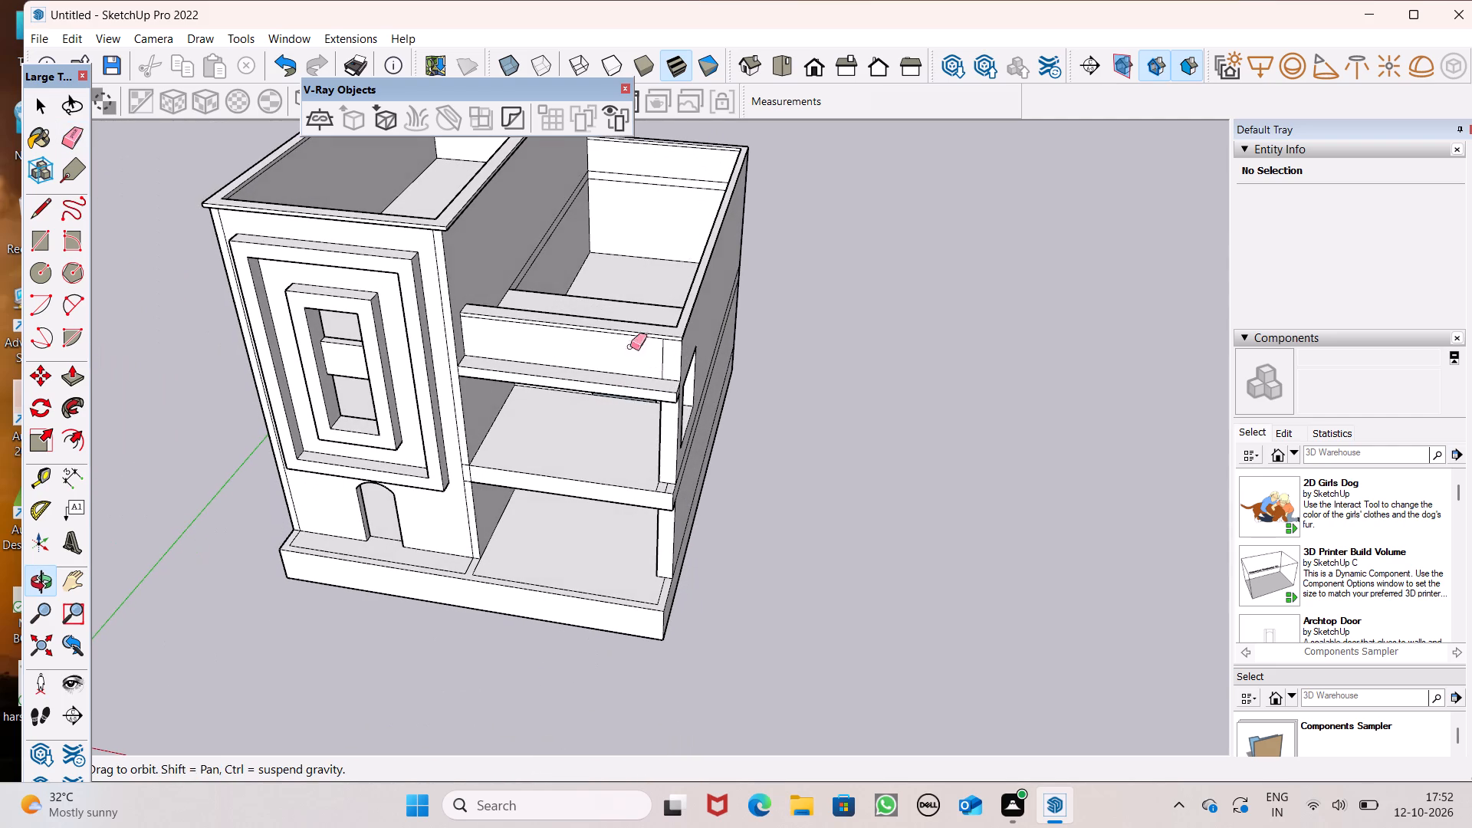
scroll(527, 258, up, 2)
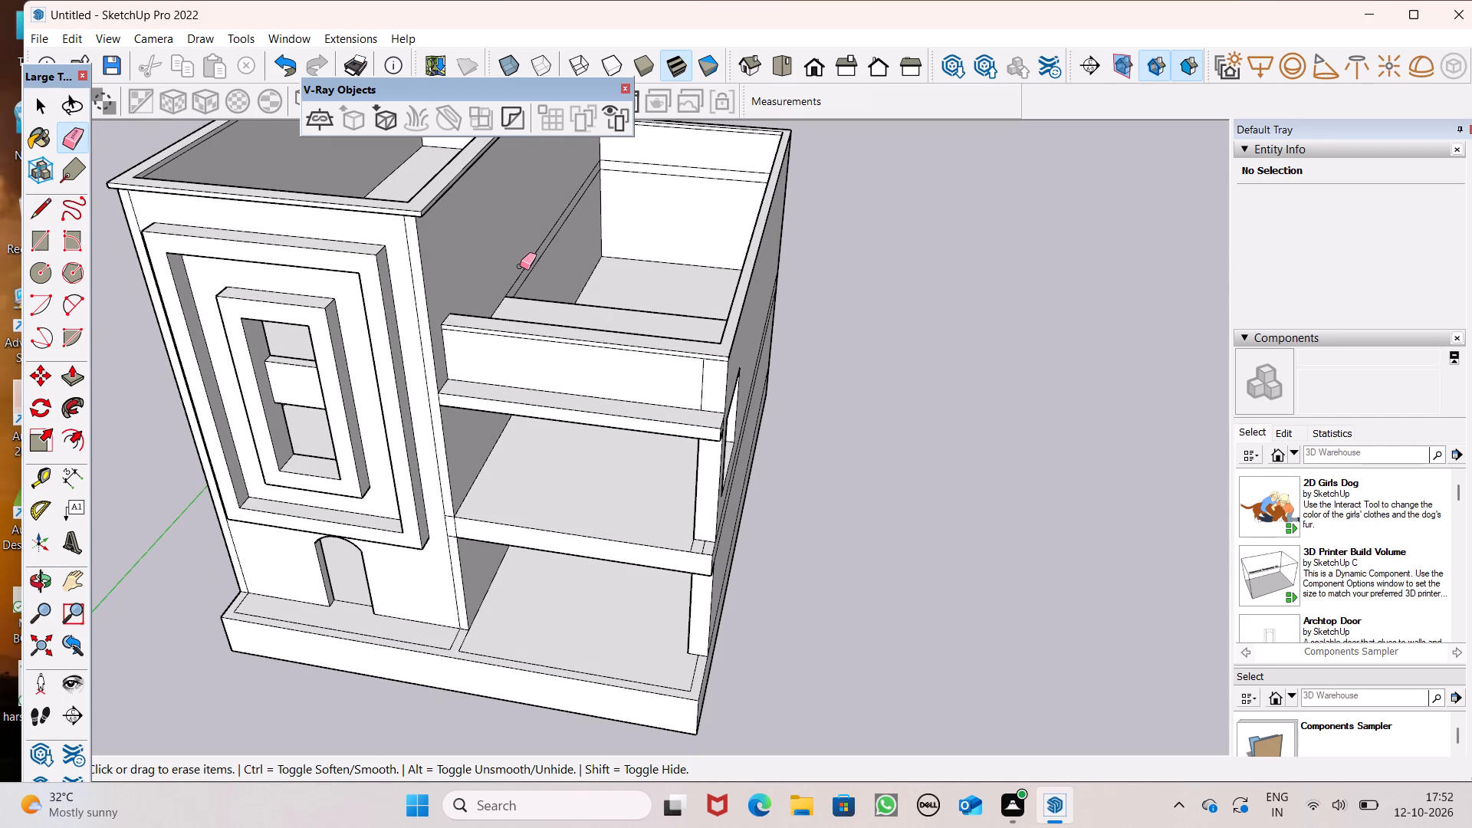
middle_drag(545, 448, 611, 307)
scroll(609, 304, up, 1)
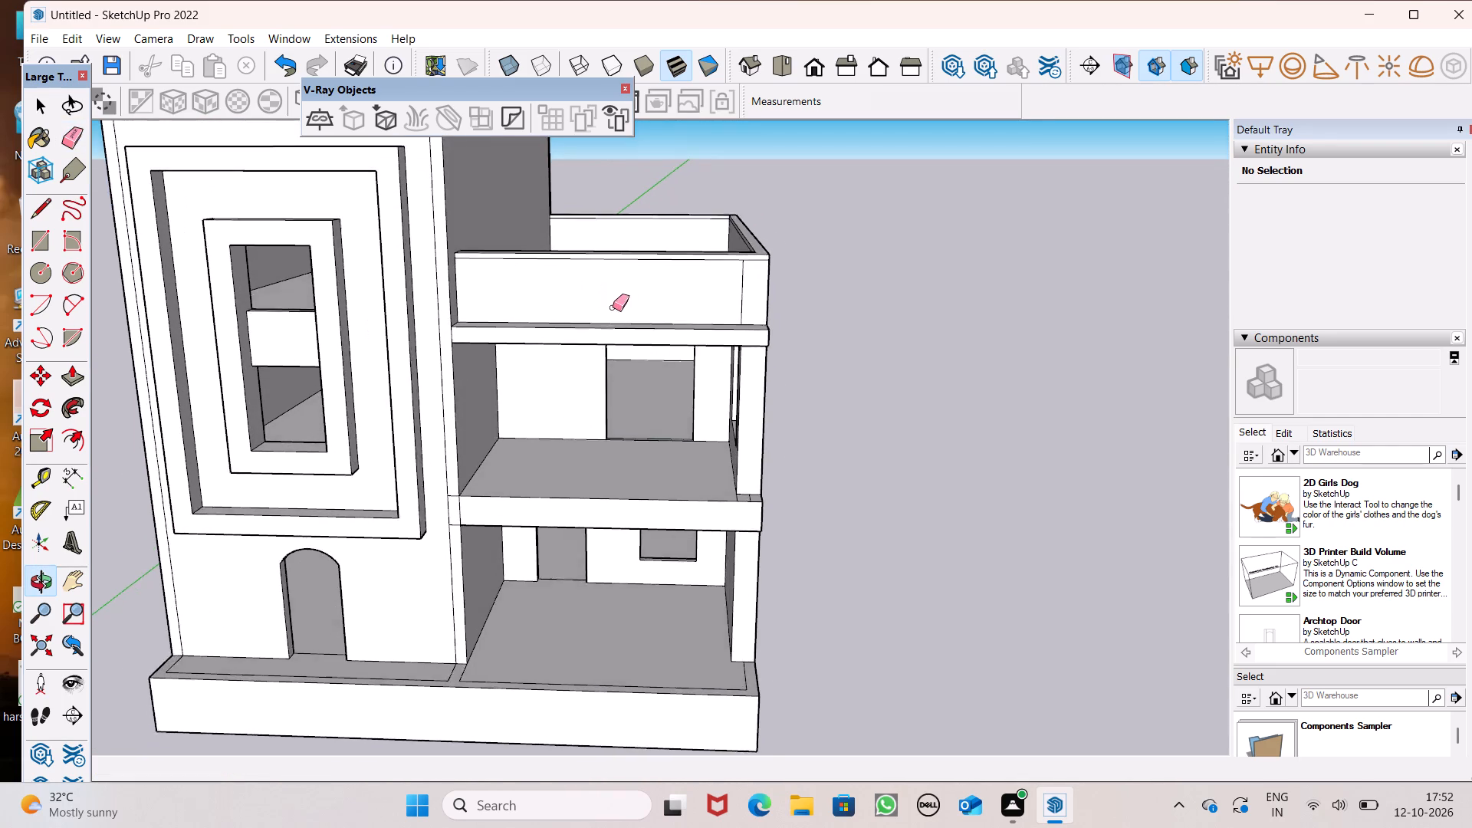
scroll(613, 307, up, 2)
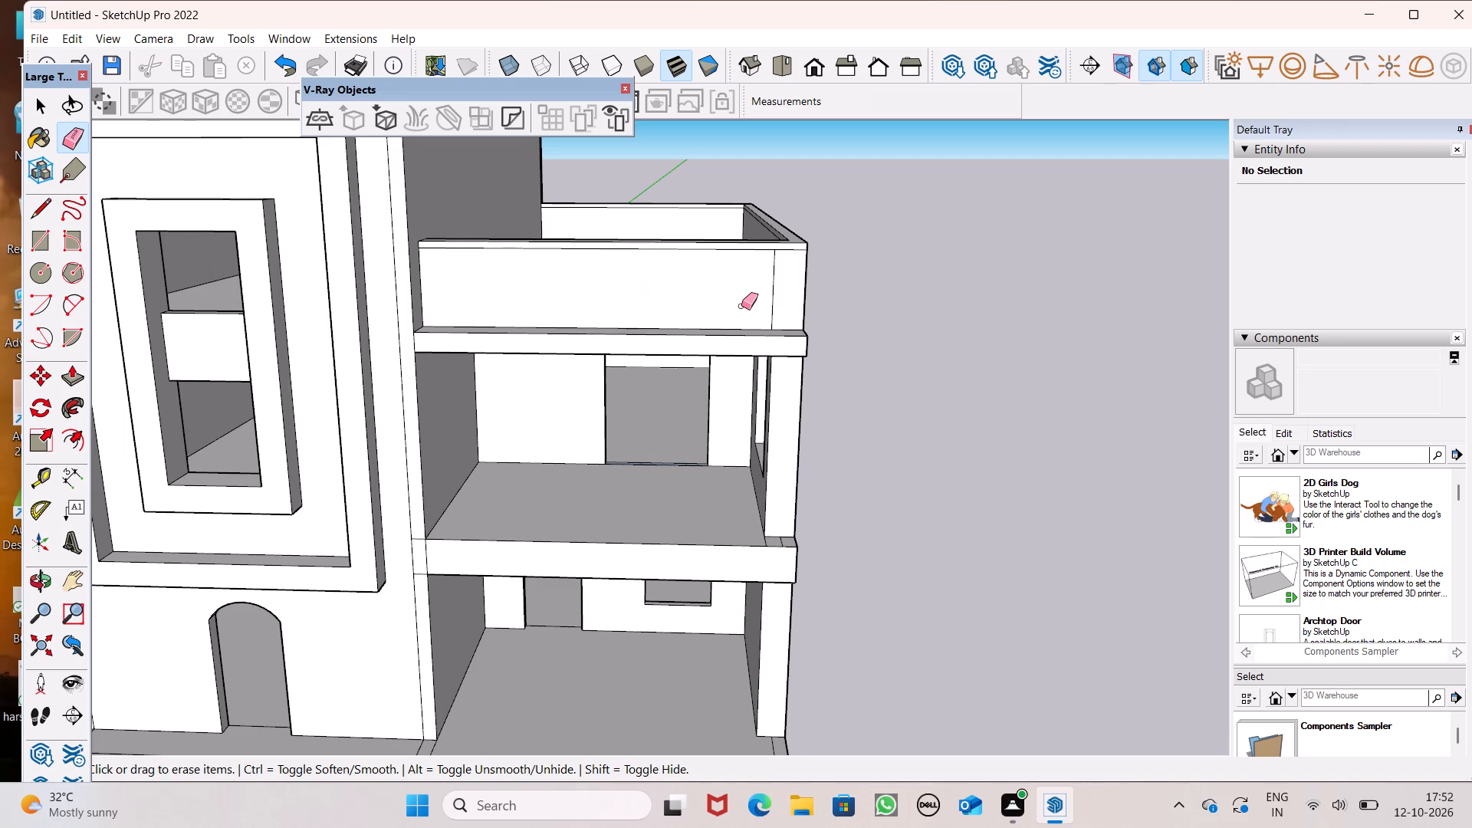
middle_drag(738, 344, 656, 438)
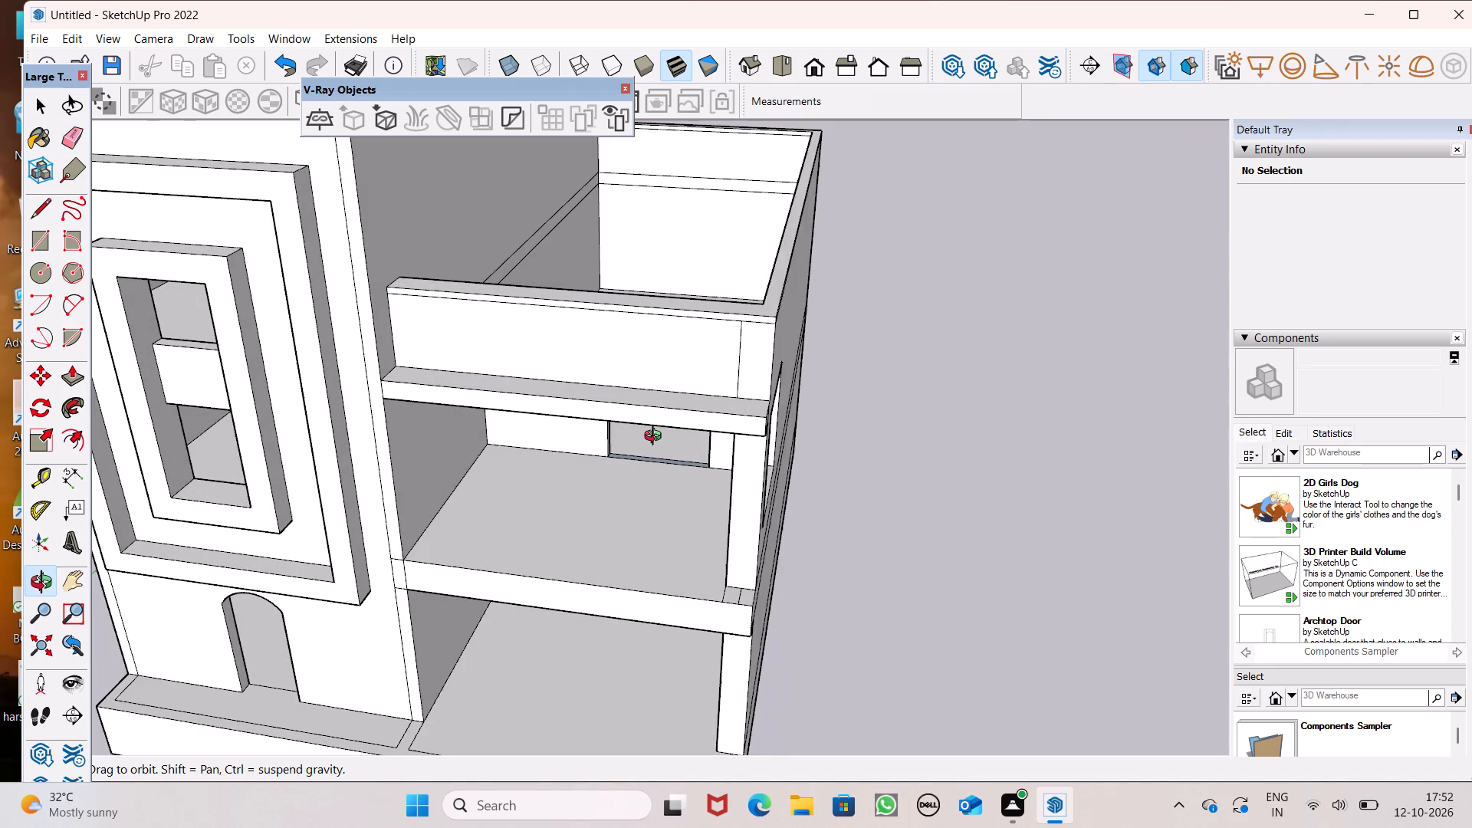
middle_drag(656, 438, 686, 417)
key(ctrl+z)
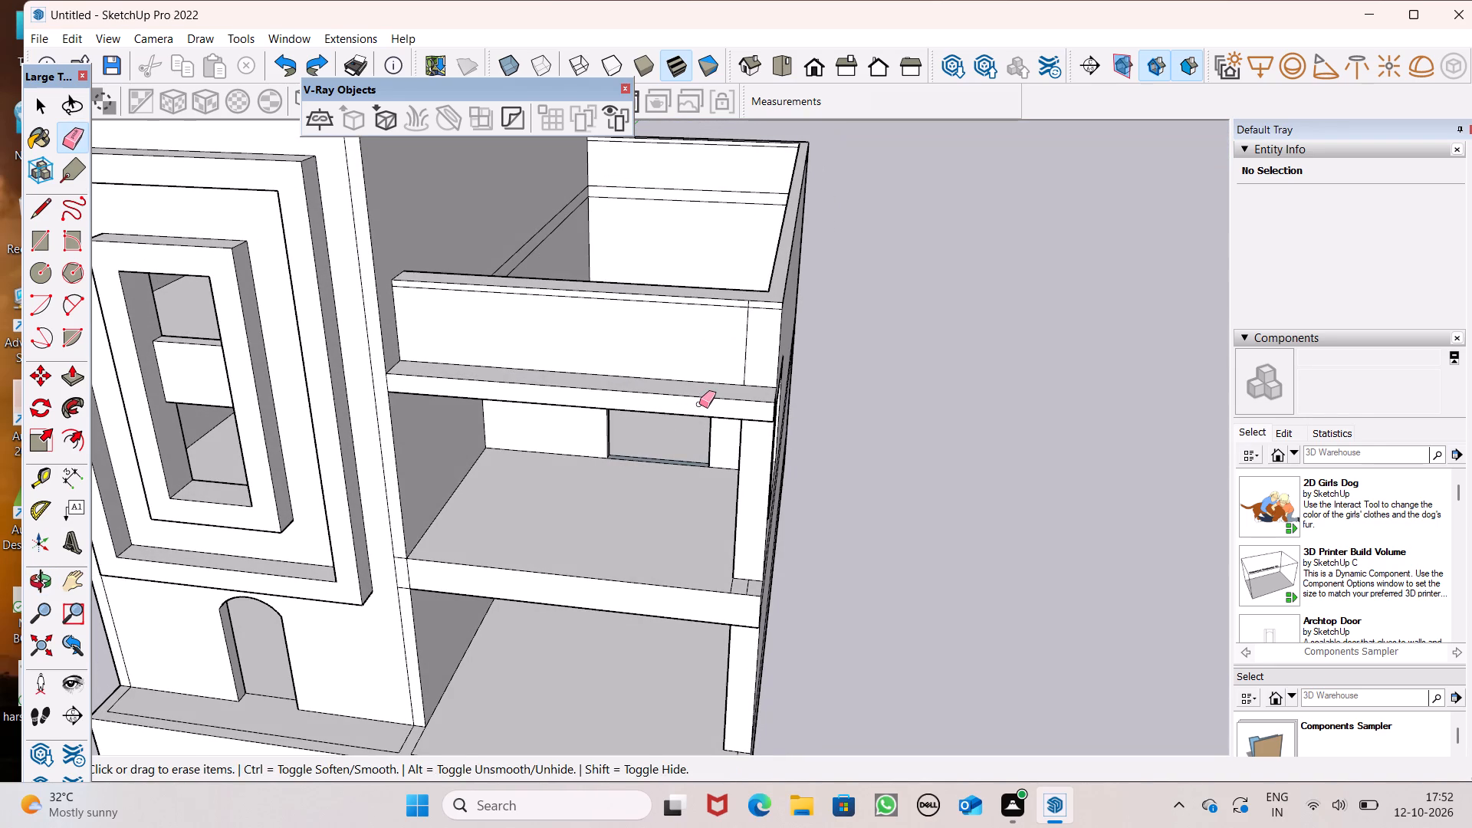
key(z)
key(z)
key(z)
key(ctrl+z)
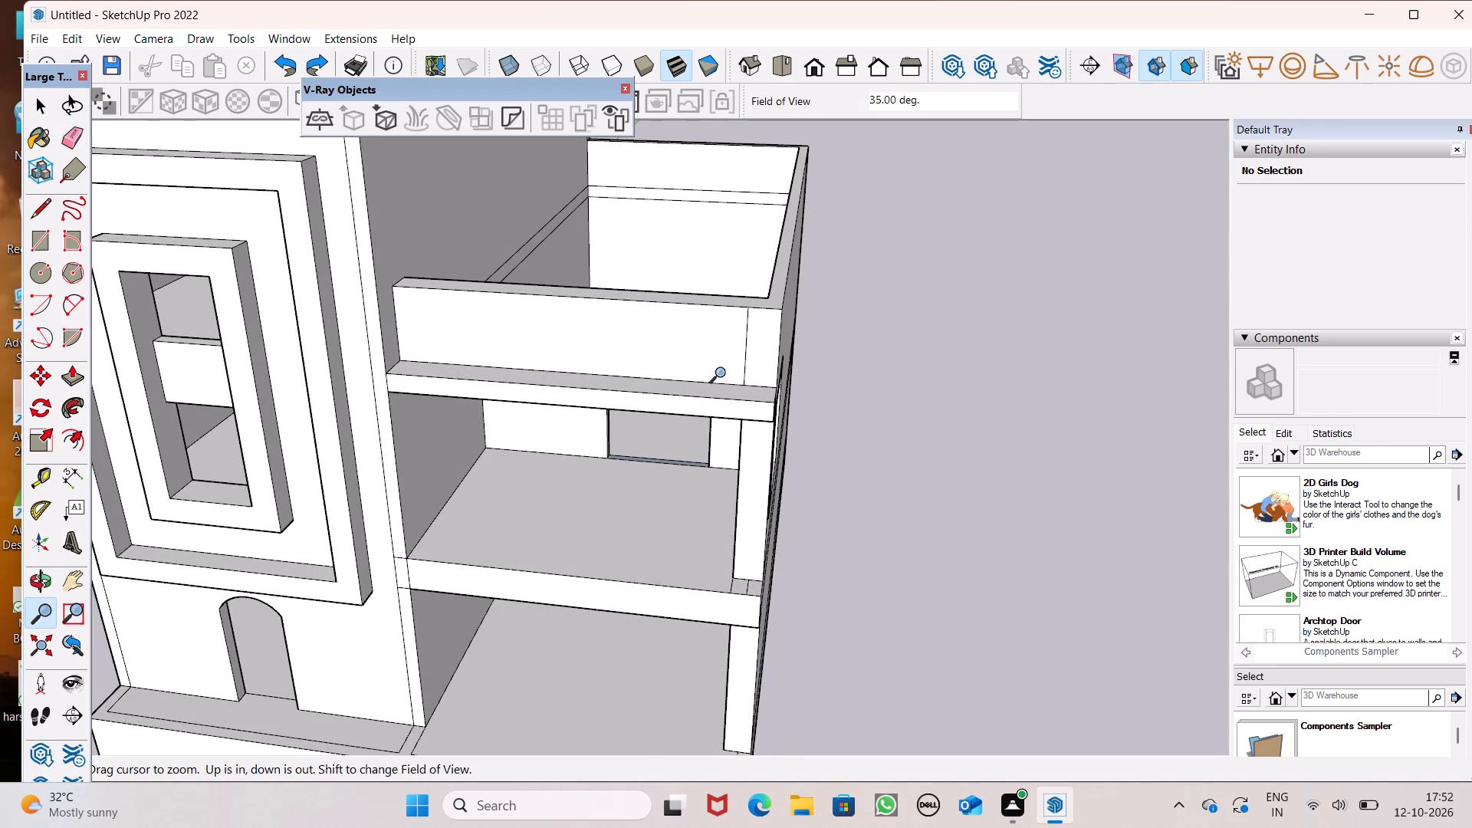
key(z)
key(ctrl+z)
key(ctrl+z)
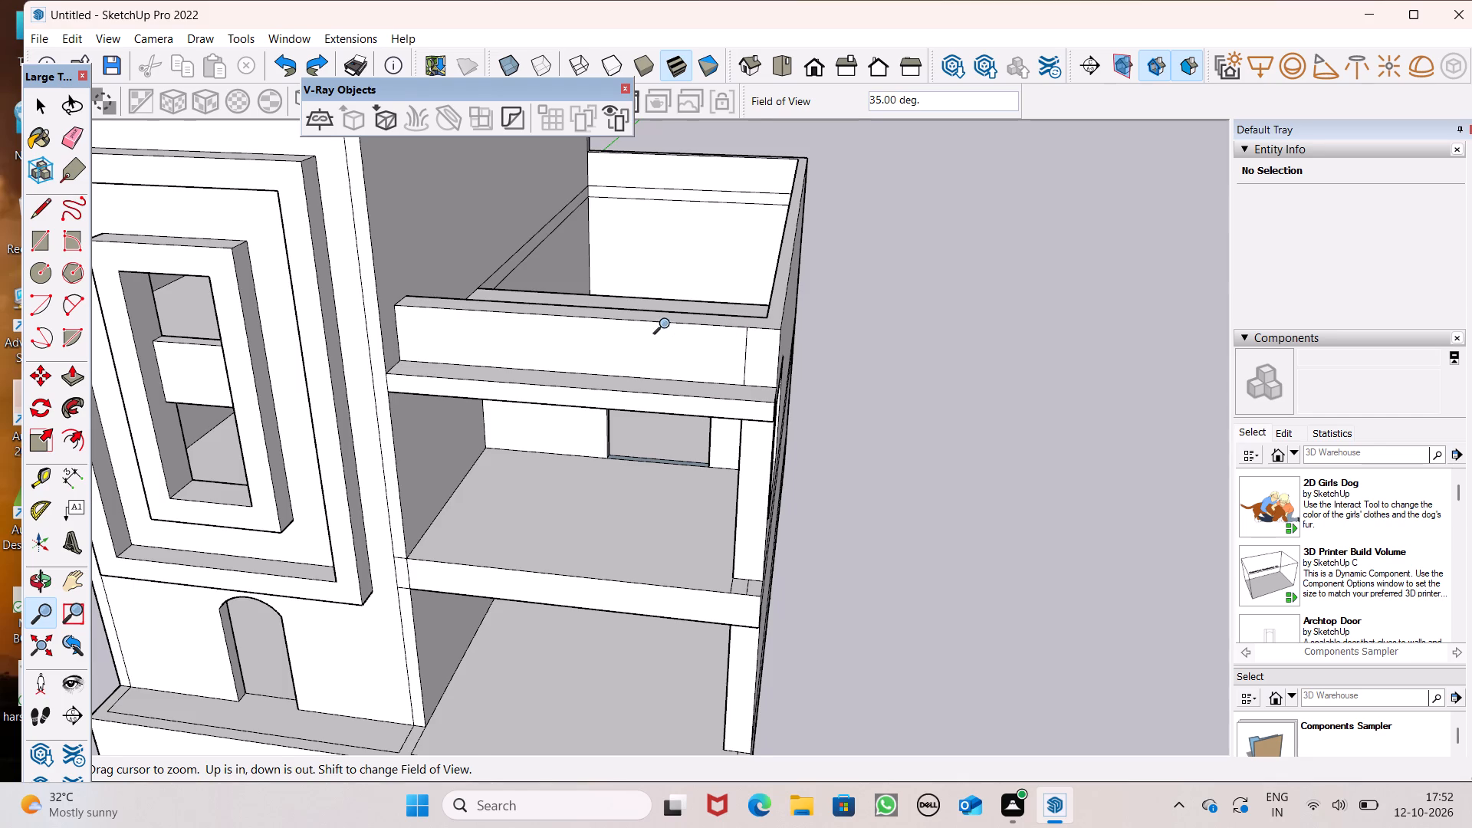
Pull the front terrace parapet's outer face forward about 3 1/8" and bring the narrow corner strip flush with it.
middle_drag(665, 324, 704, 394)
scroll(625, 314, up, 2)
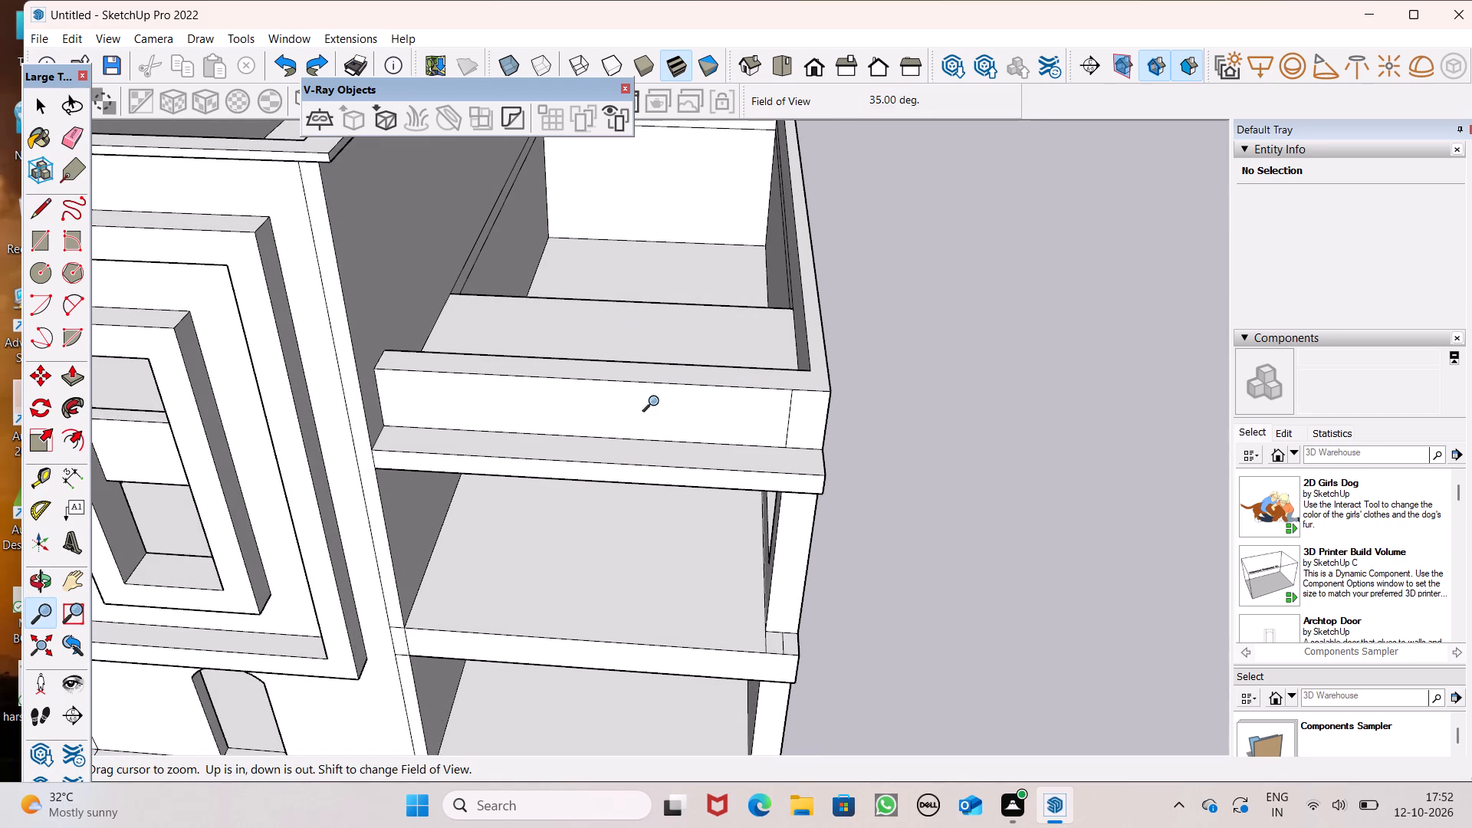
middle_drag(657, 401, 659, 370)
middle_drag(678, 421, 680, 395)
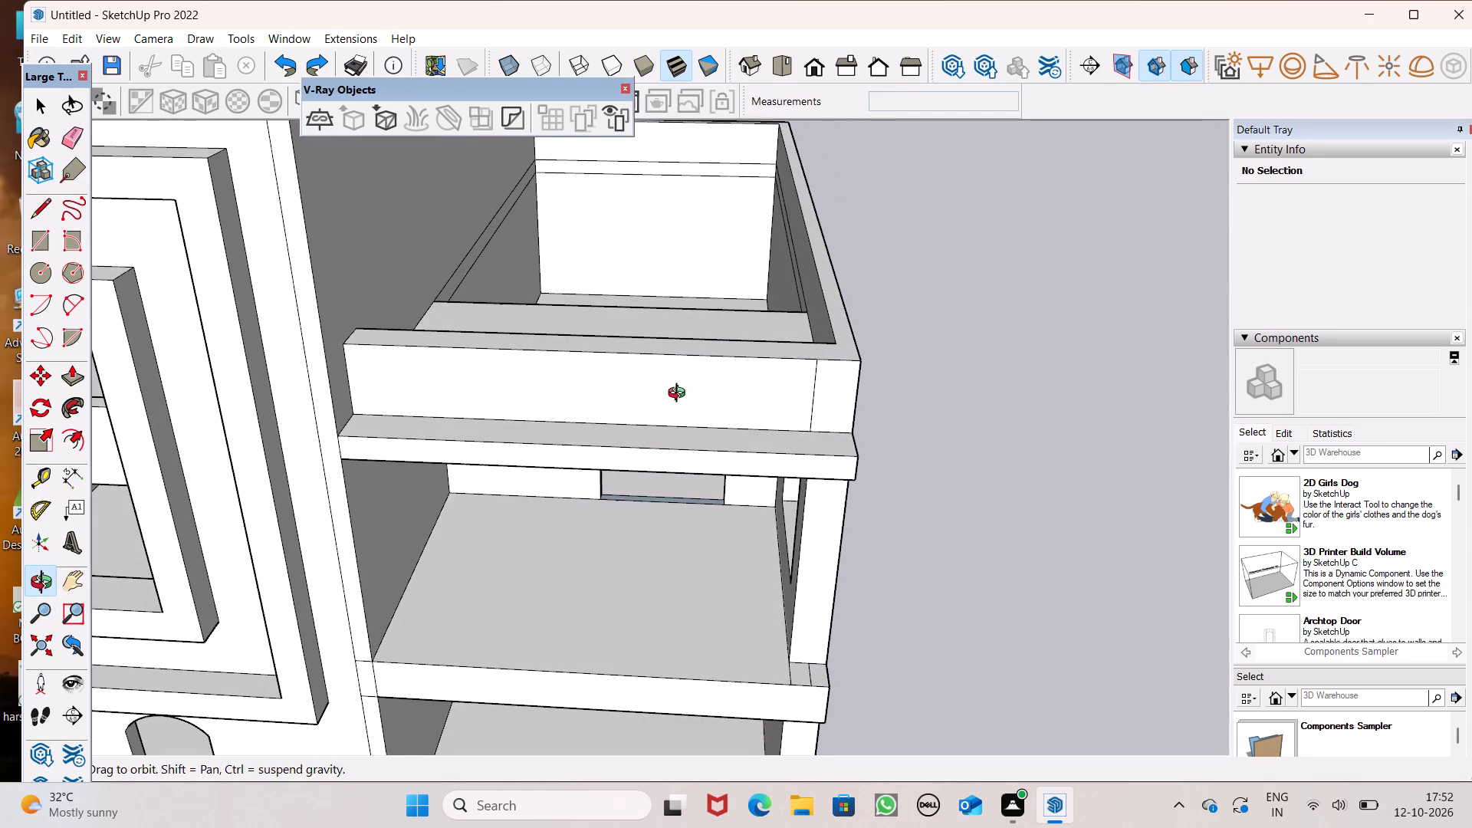
middle_drag(680, 395, 680, 393)
scroll(903, 453, down, 3)
middle_drag(876, 468, 844, 567)
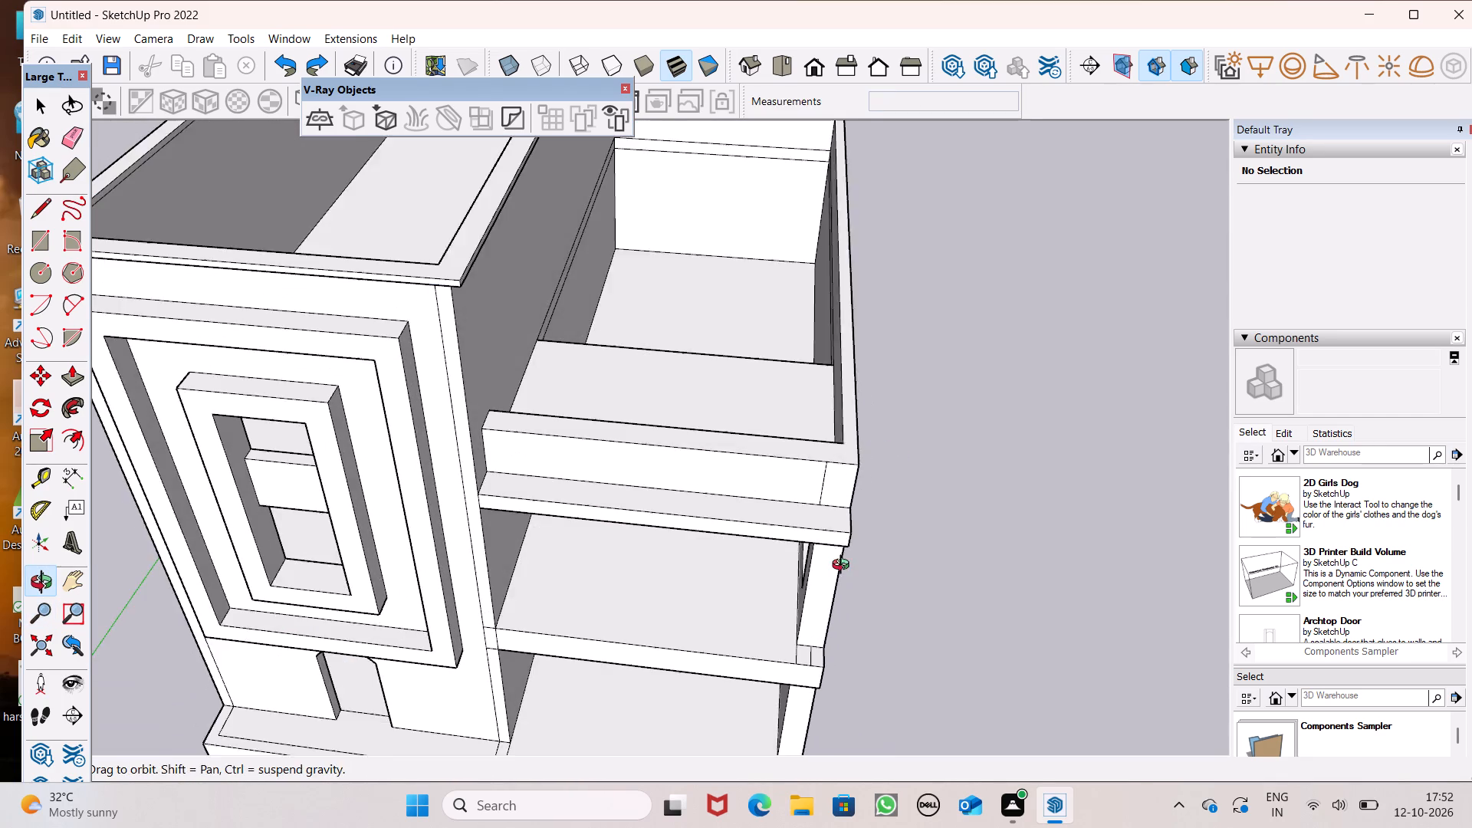
middle_drag(844, 567, 826, 550)
click(66, 379)
scroll(515, 454, up, 2)
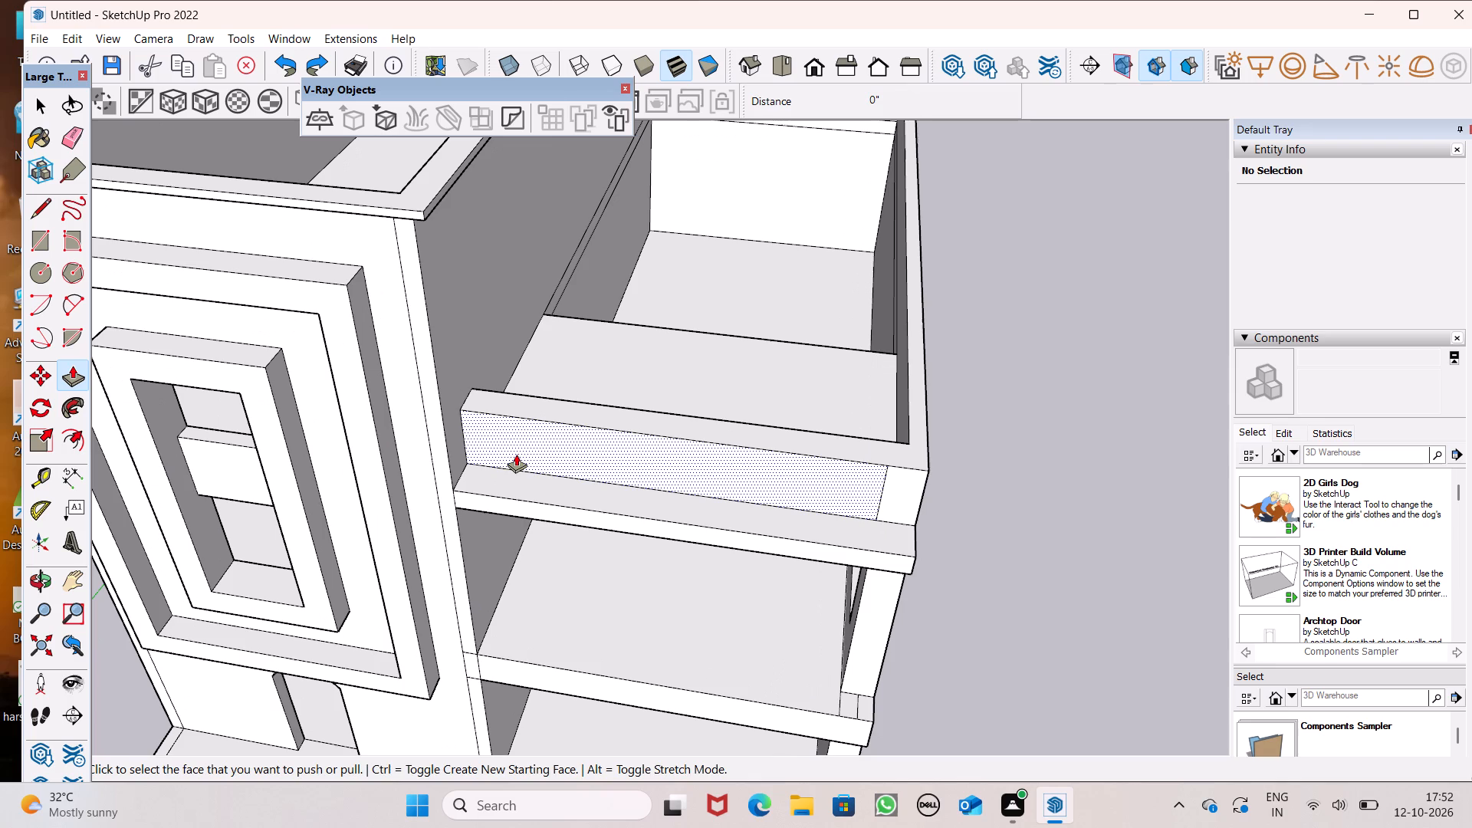
drag(525, 446, 529, 454)
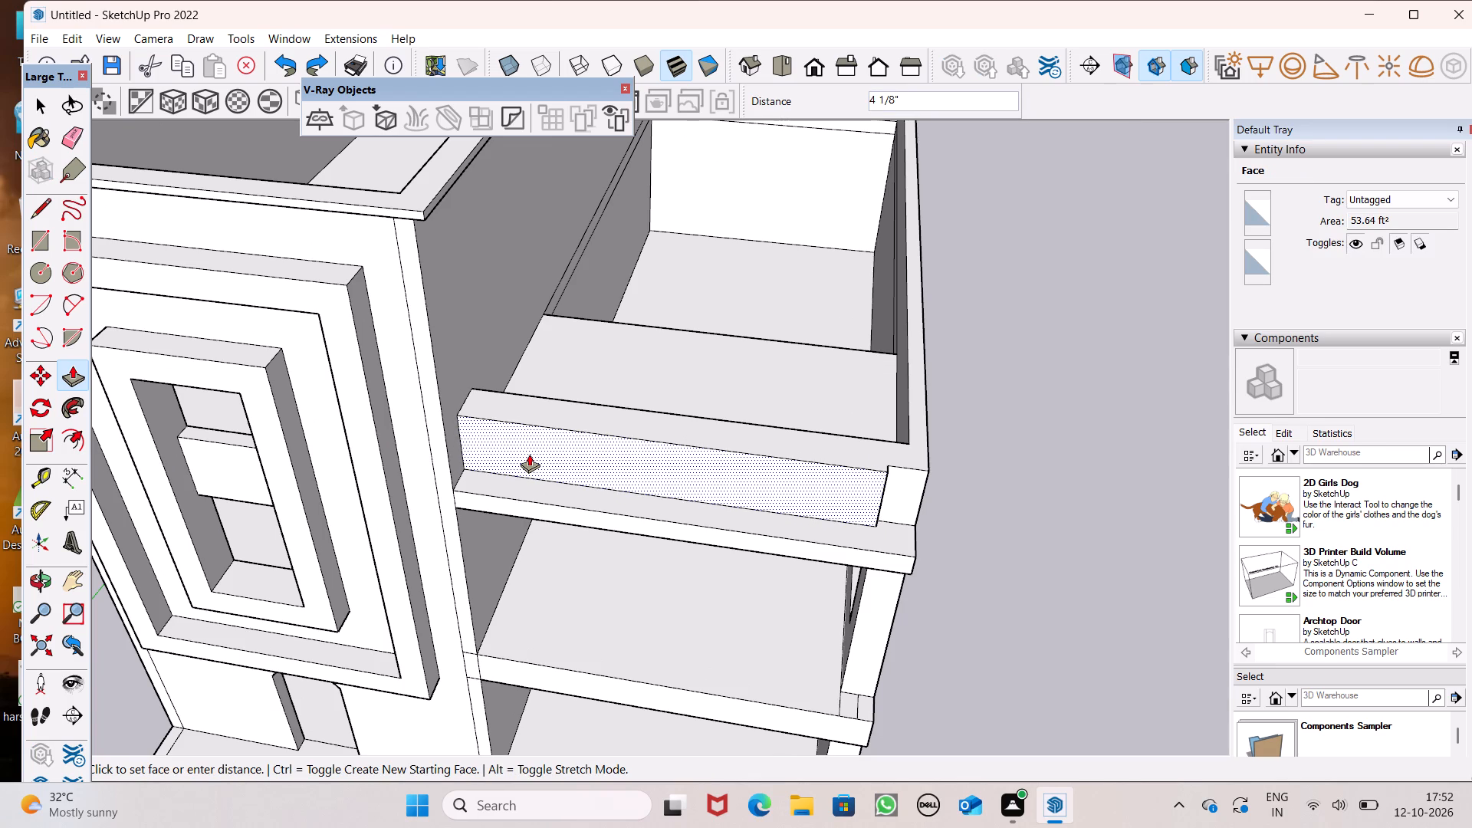
drag(529, 454, 531, 453)
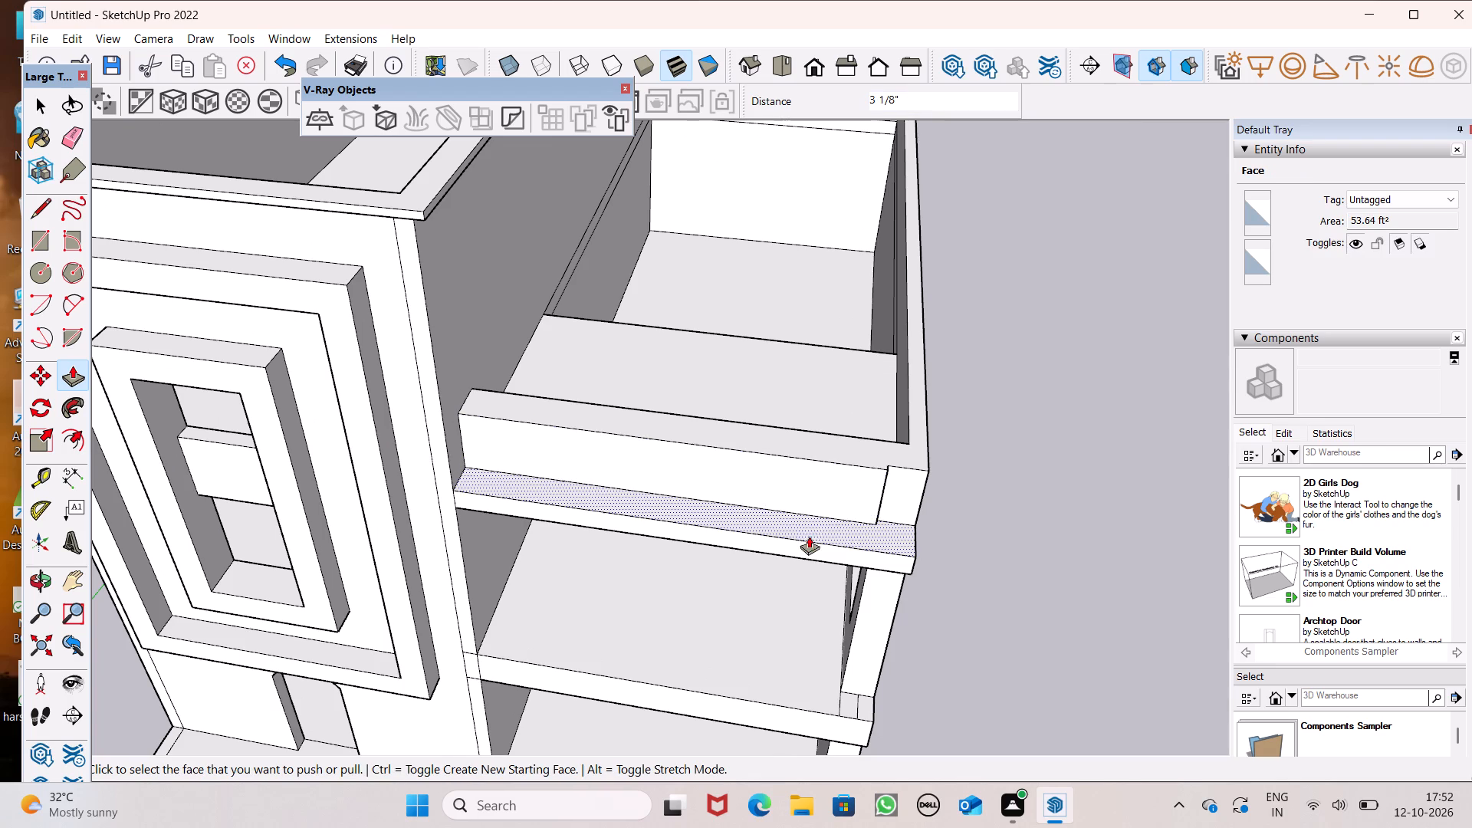
drag(889, 496, 862, 509)
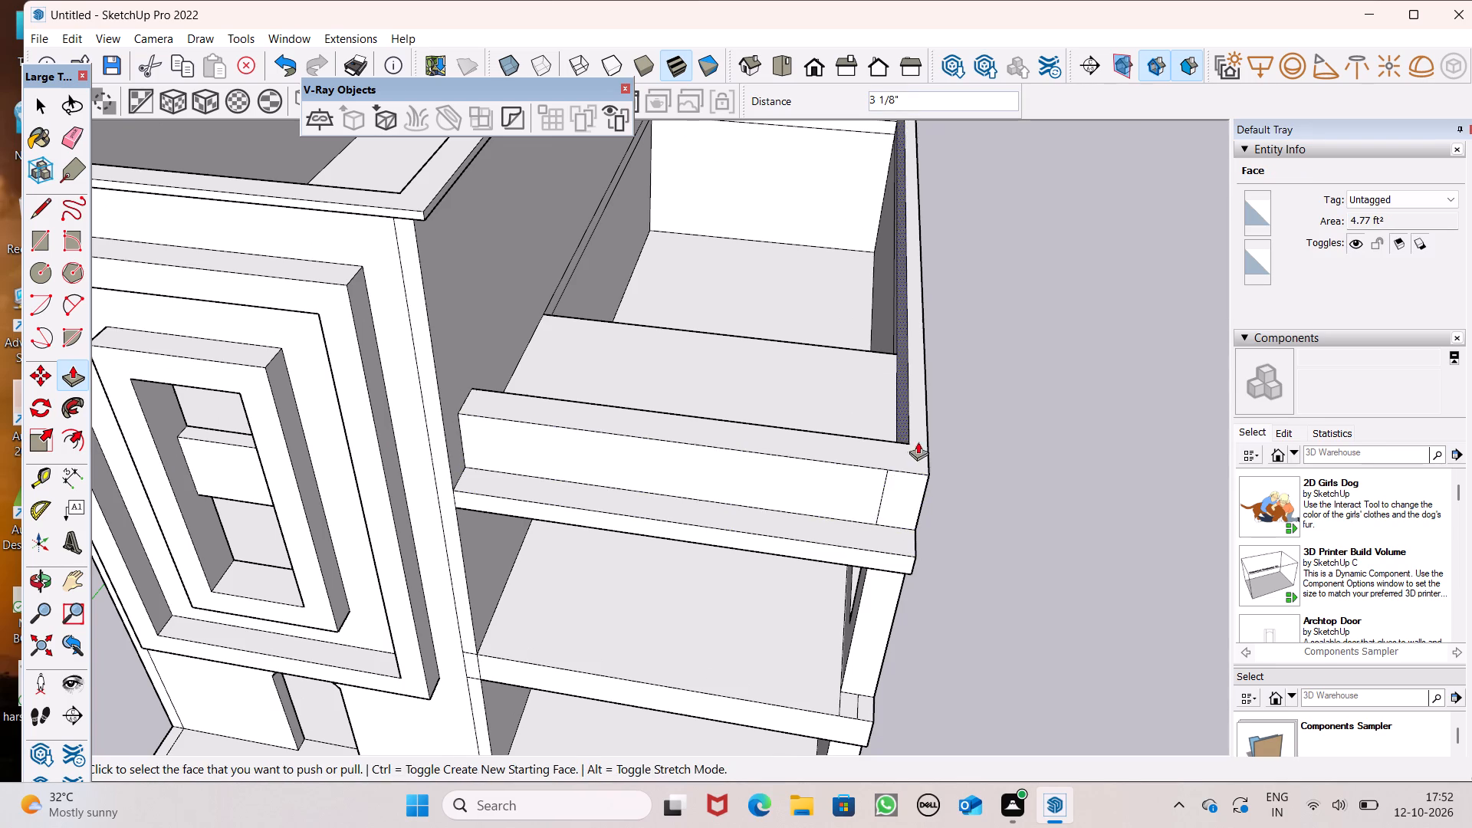
Push the front terrace parapet's inner face outward about 11 1/4" to thin the parapet.
middle_drag(924, 479, 0, 574)
scroll(210, 434, up, 3)
scroll(347, 378, down, 1)
scroll(347, 378, up, 1)
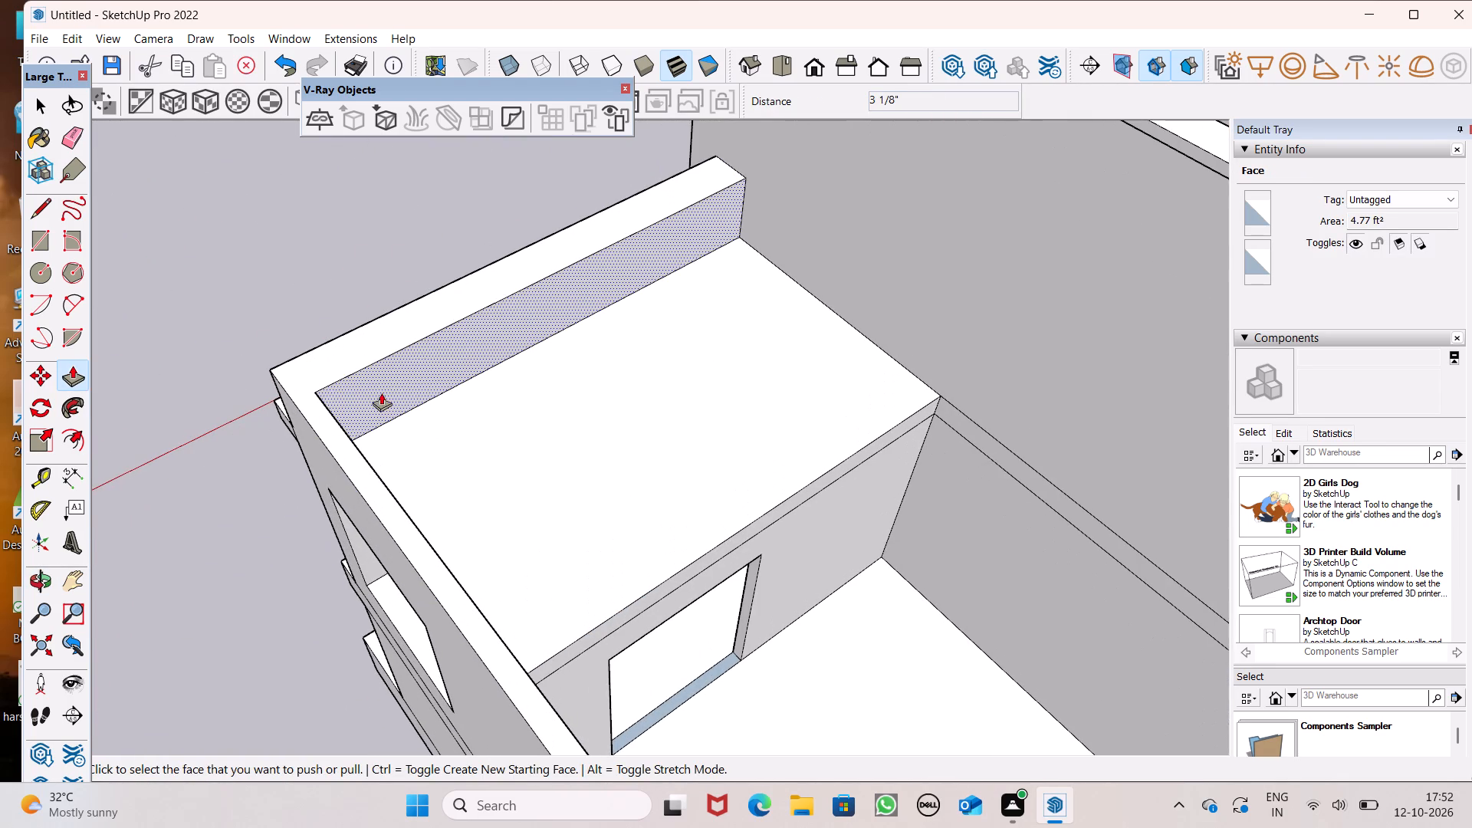
drag(383, 393, 373, 376)
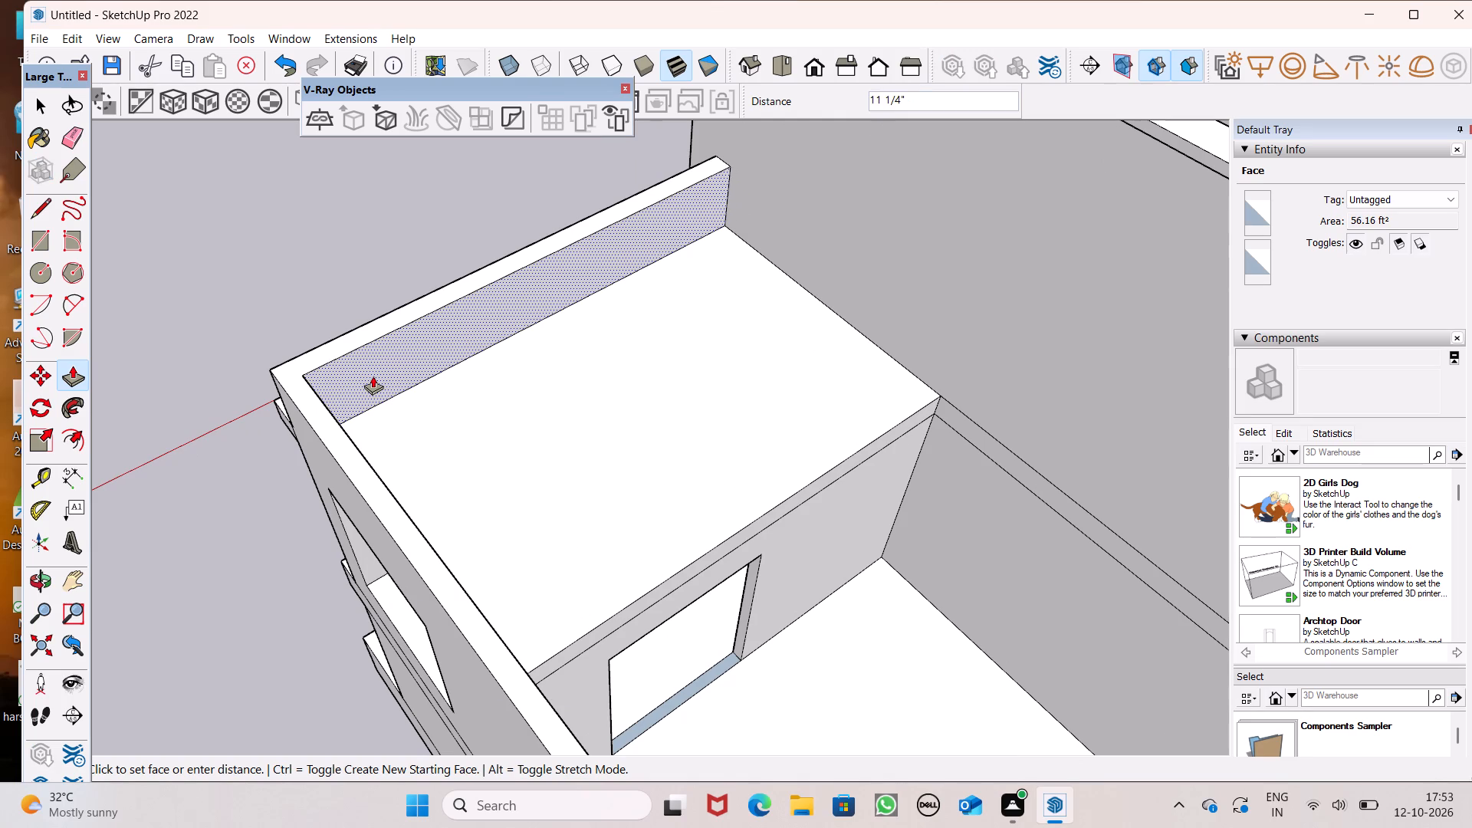
drag(373, 376, 373, 375)
key(space)
Erase the vertical seam line on the front terrace parapet's outer face beside the free corner.
scroll(166, 387, down, 2)
middle_drag(299, 559, 641, 583)
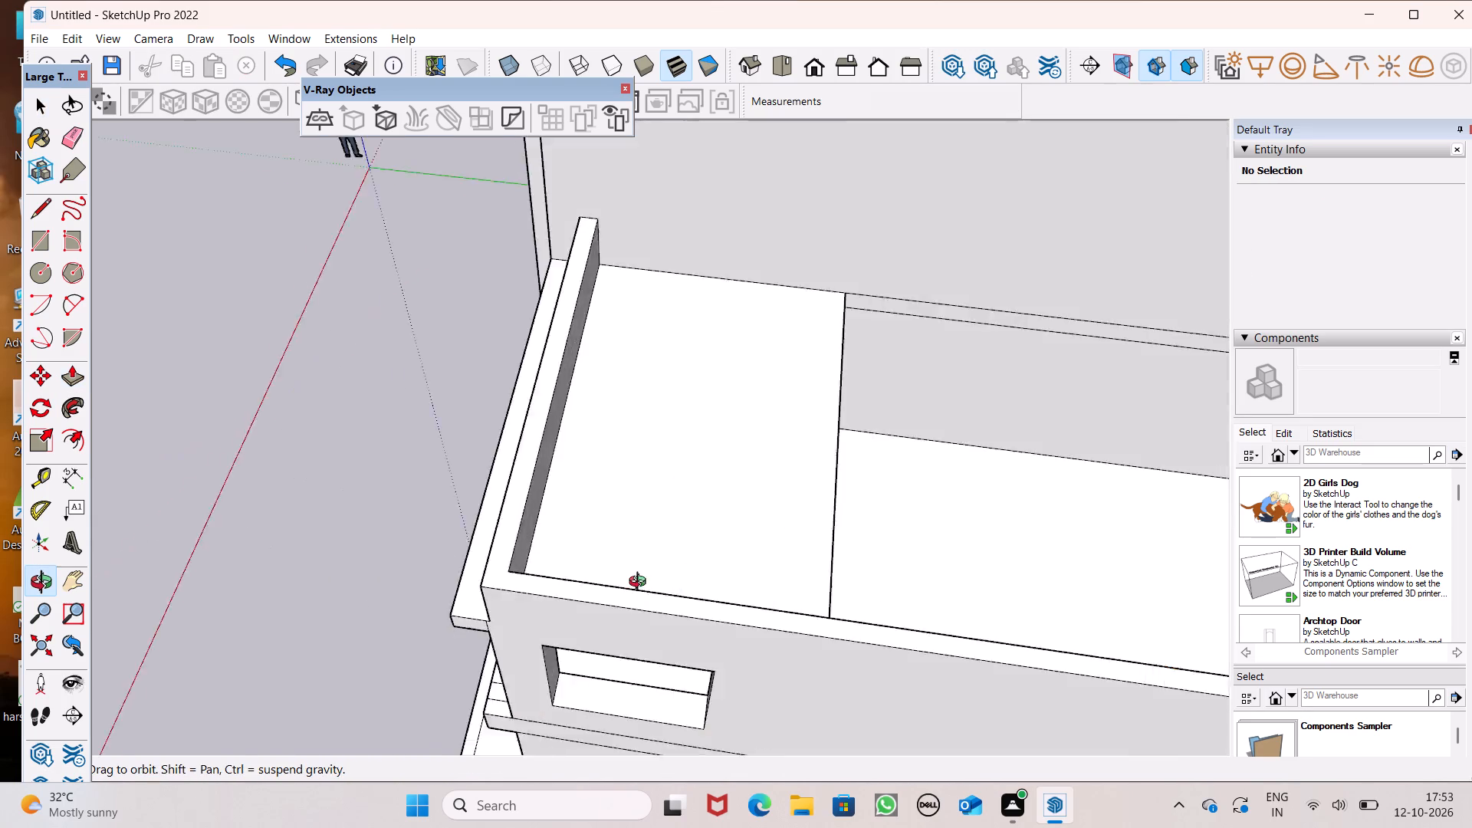
middle_drag(641, 583, 1072, 463)
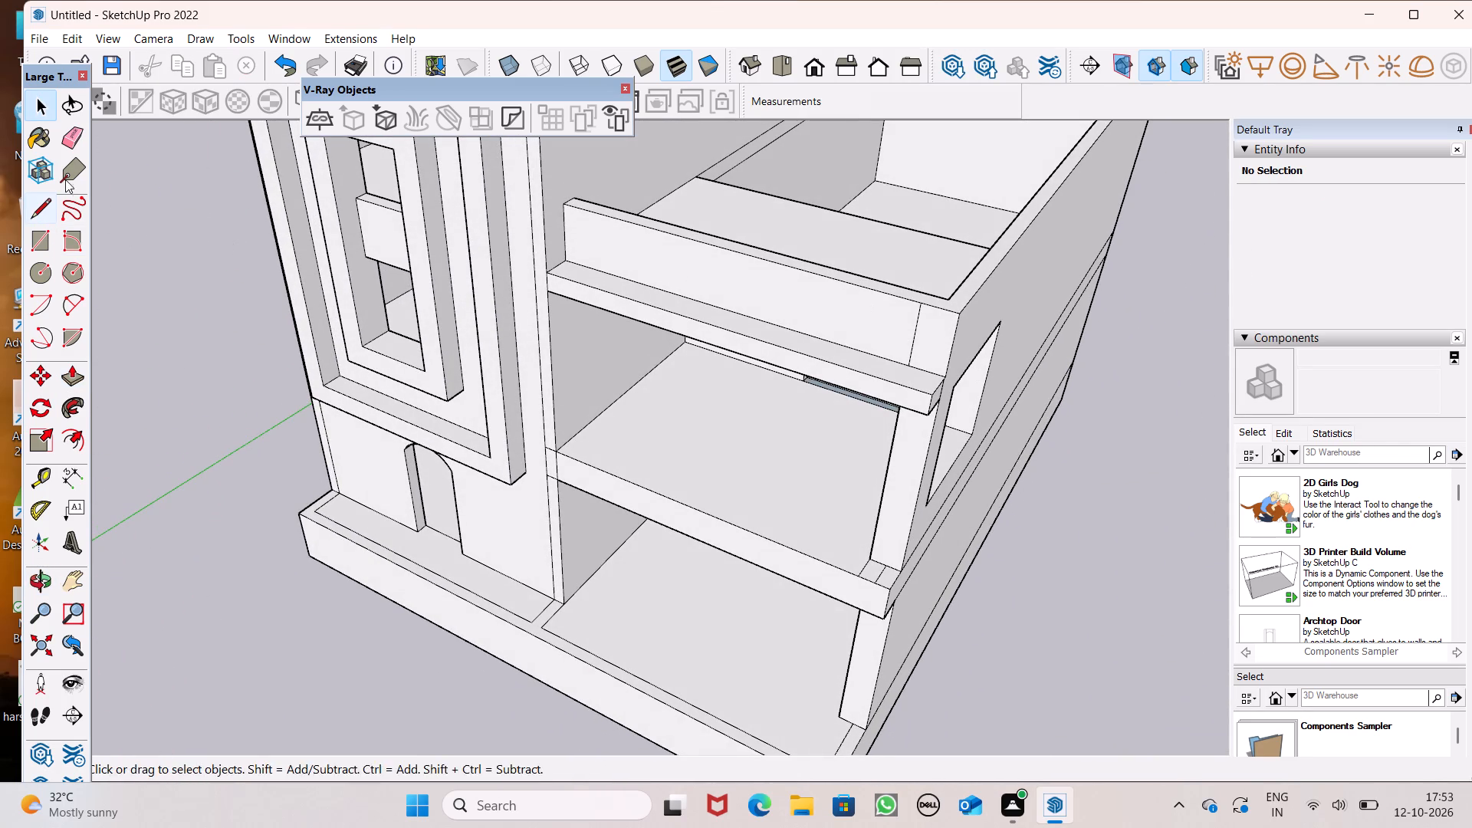
click(66, 163)
click(84, 138)
middle_drag(760, 379, 867, 387)
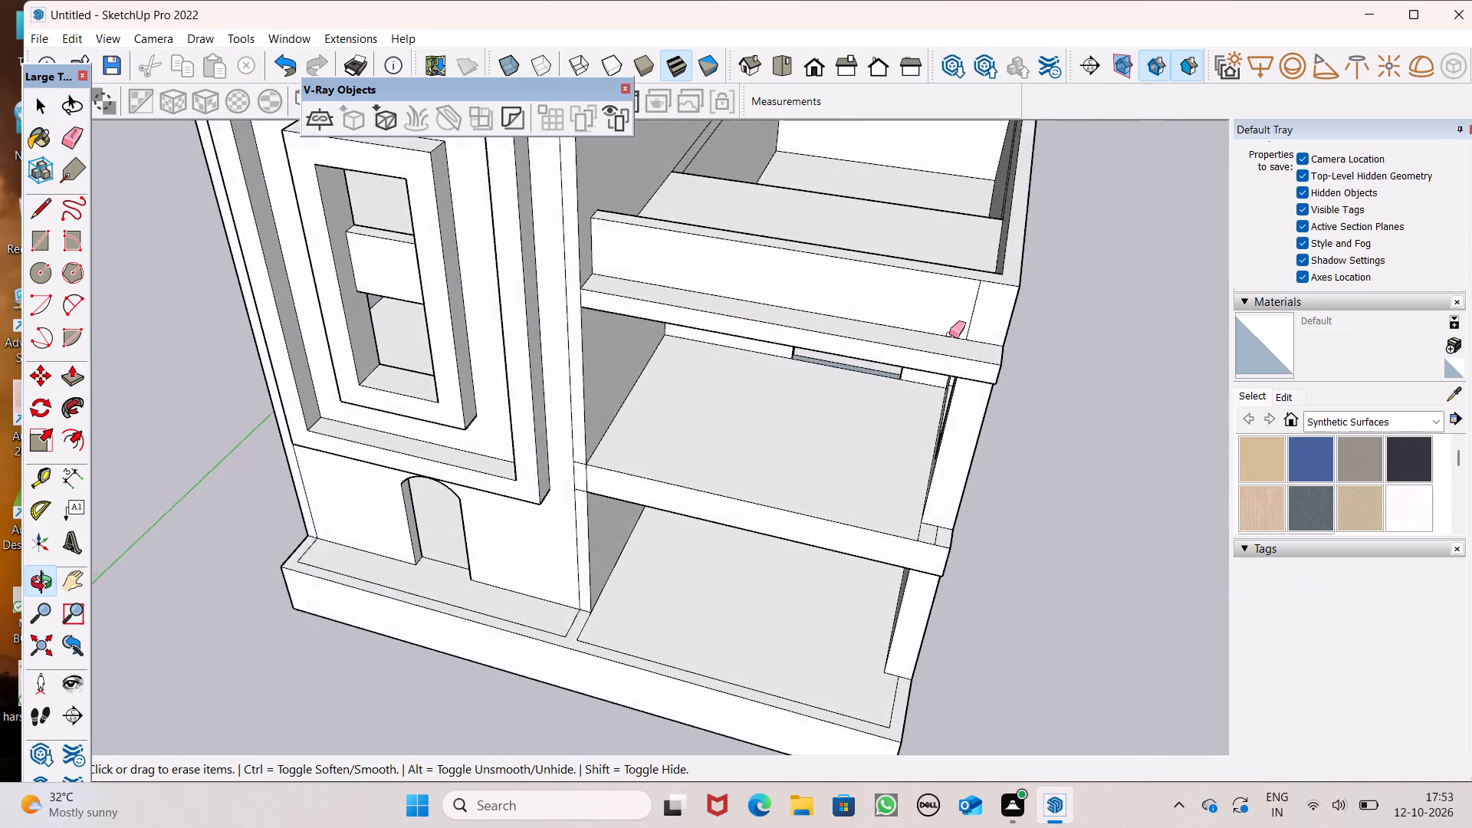
scroll(949, 326, up, 4)
drag(988, 314, 978, 313)
key(space)
Pull the terrace parapet's top face up 3" from a new starting face, forming a thin band.
scroll(781, 530, down, 7)
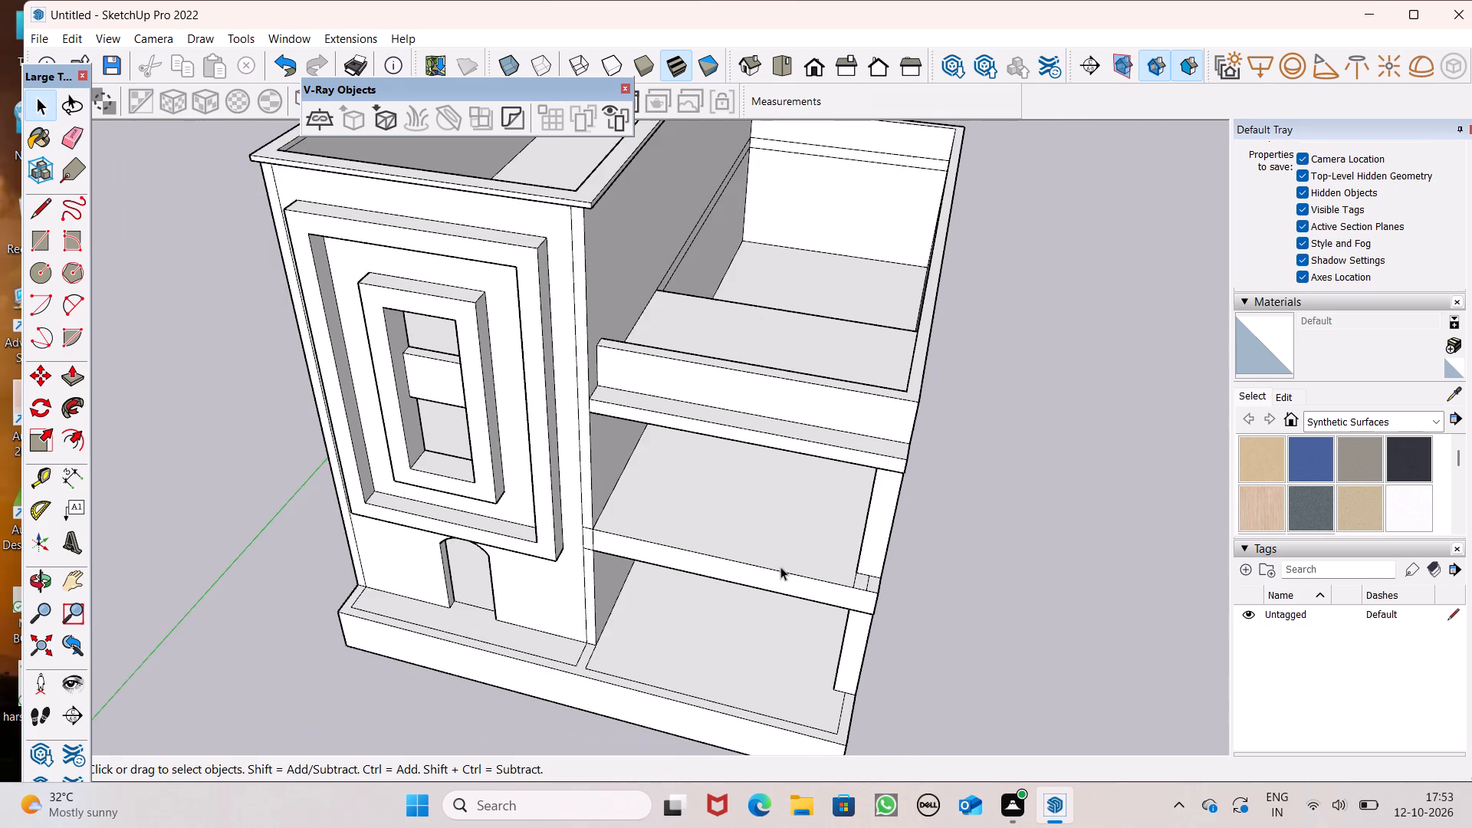
scroll(780, 567, down, 2)
middle_drag(799, 593, 828, 652)
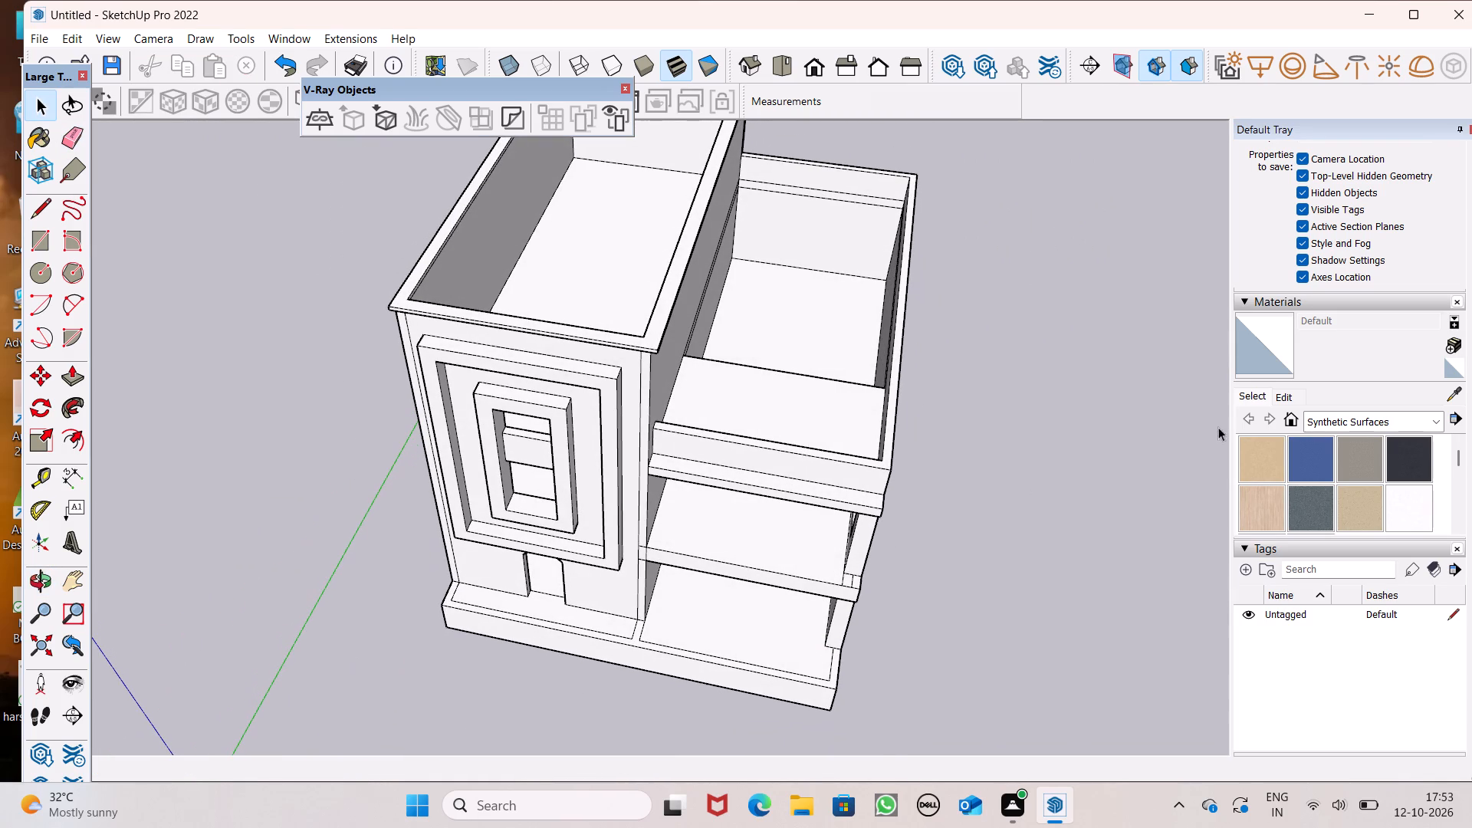
scroll(770, 356, up, 4)
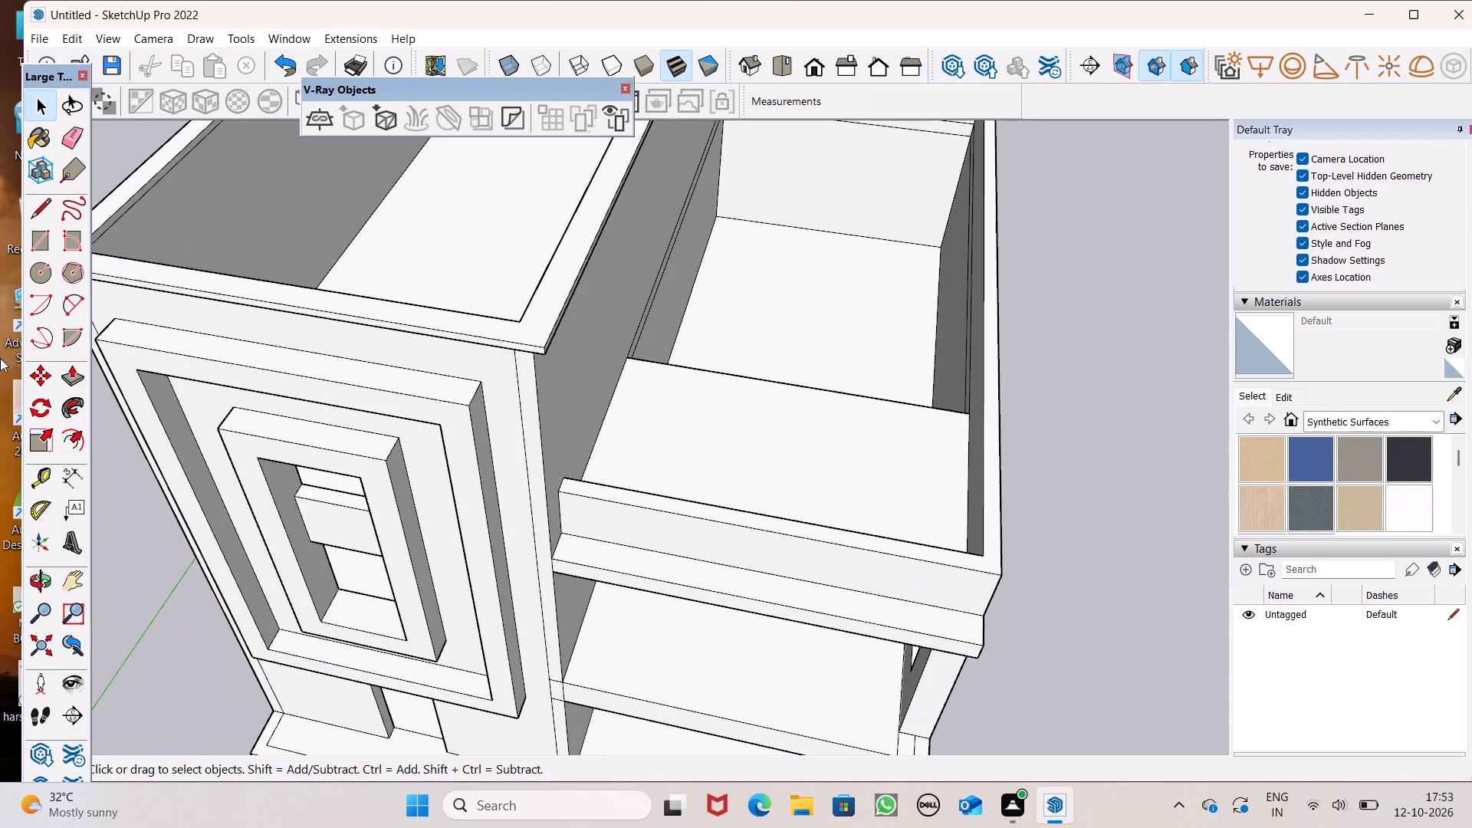
click(68, 379)
scroll(571, 460, up, 1)
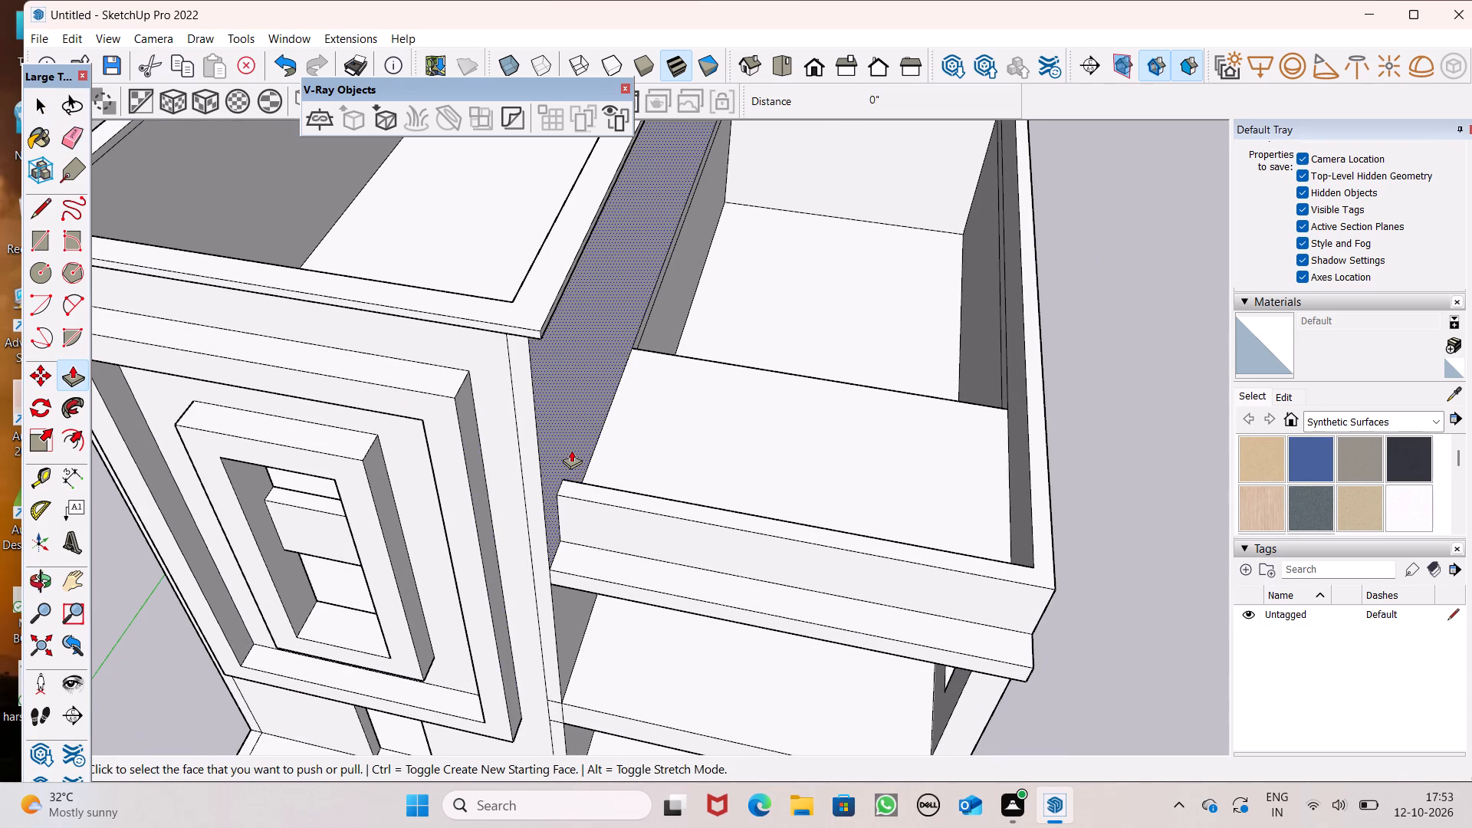
scroll(571, 450, up, 4)
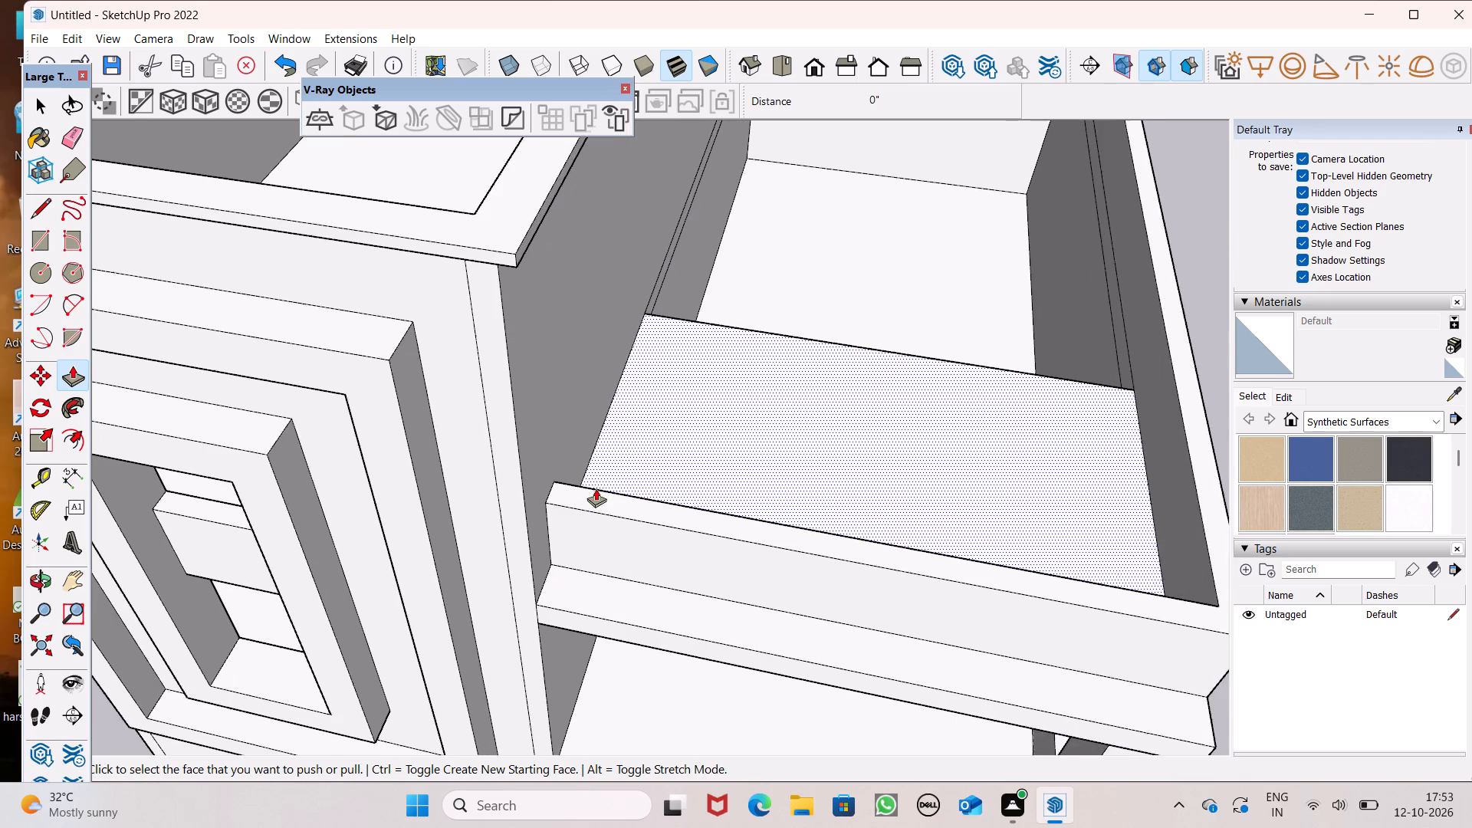
drag(592, 496, 591, 488)
key(3)
key(shift+quotedbl)
key(Return)
Pull the terrace parapet's top face up 3' from a new starting face above the thin band.
scroll(603, 475, down, 3)
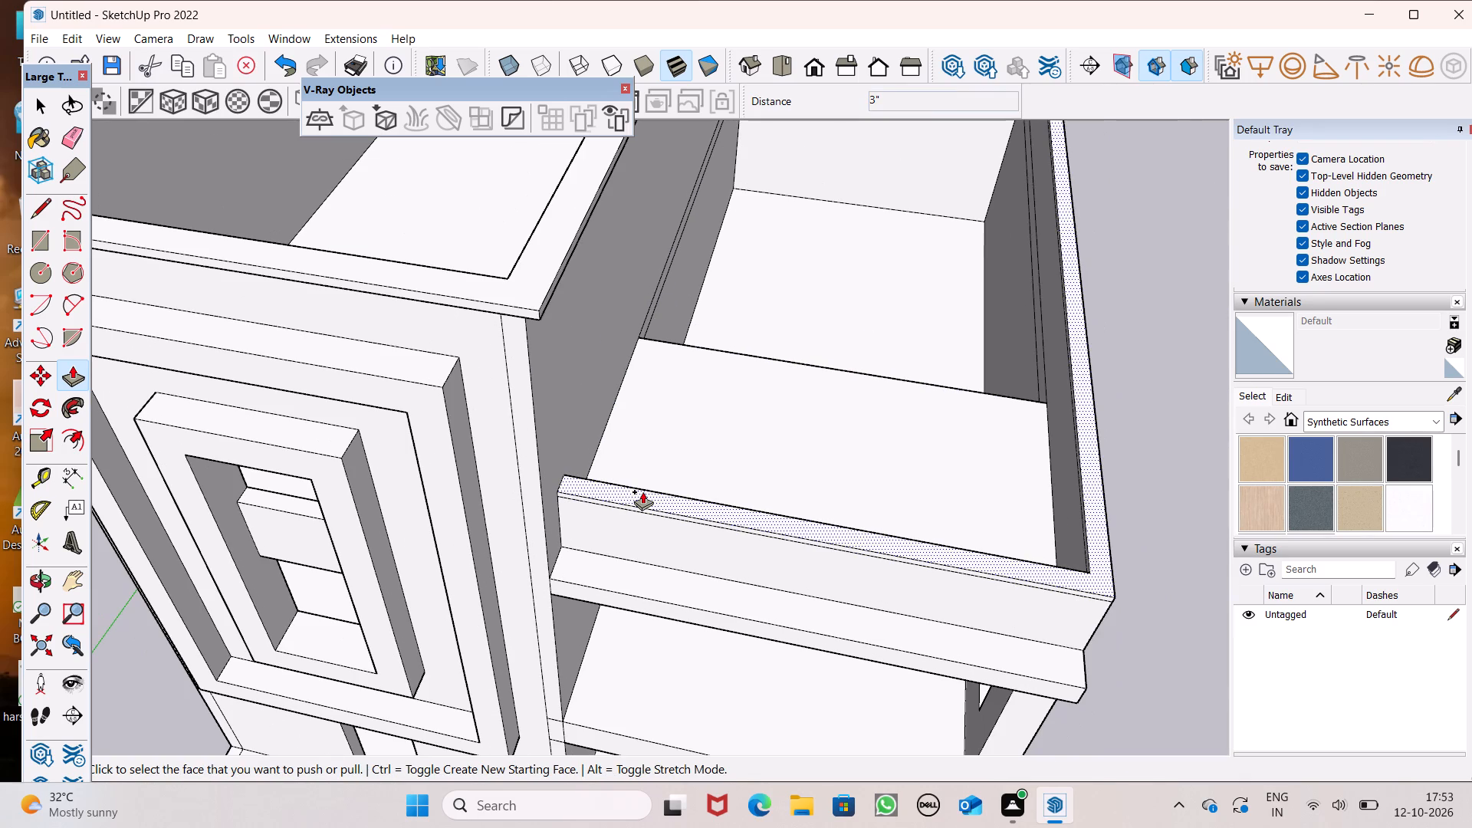
drag(642, 491, 646, 473)
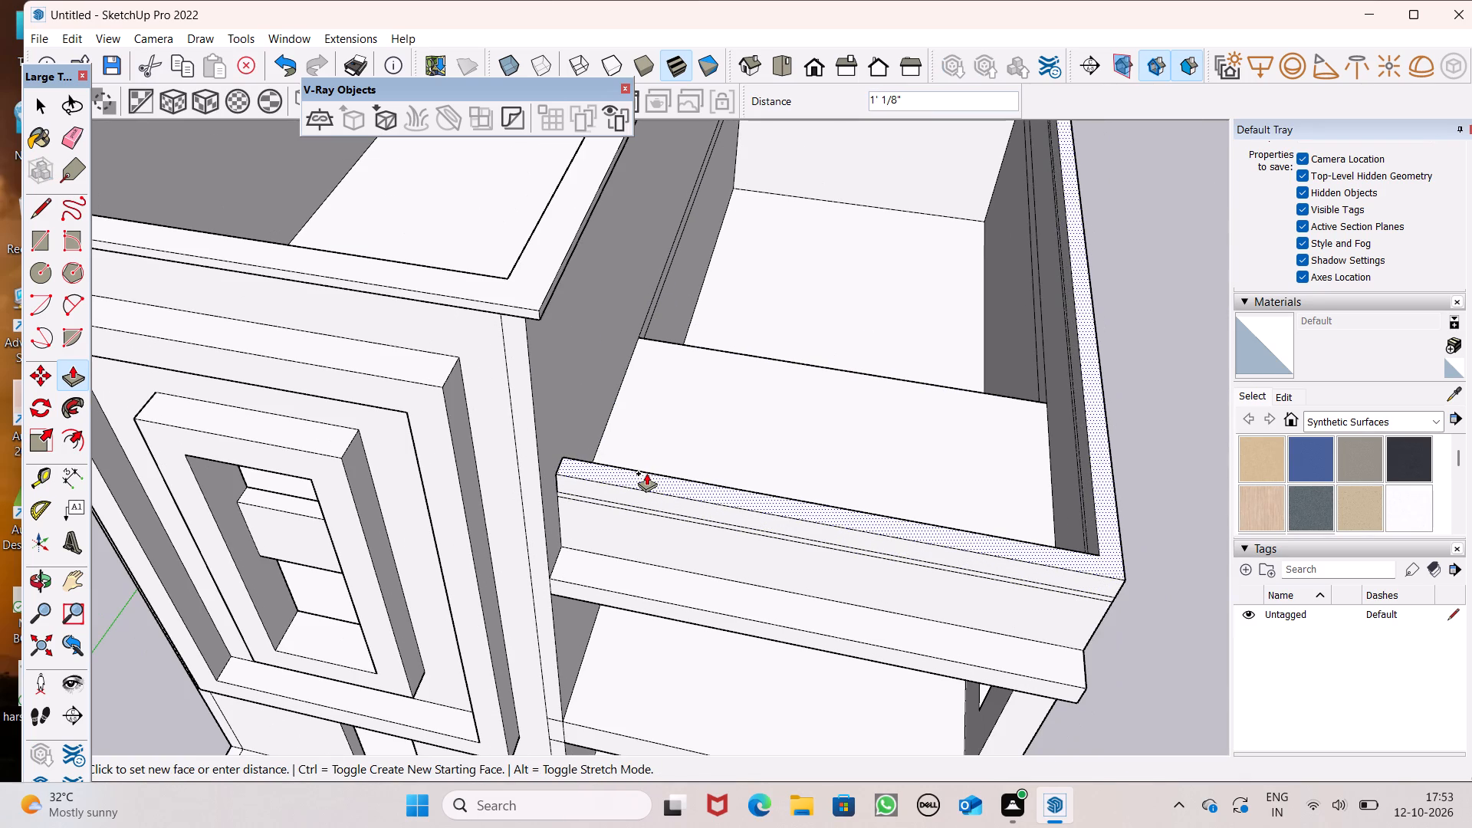
drag(646, 473, 647, 470)
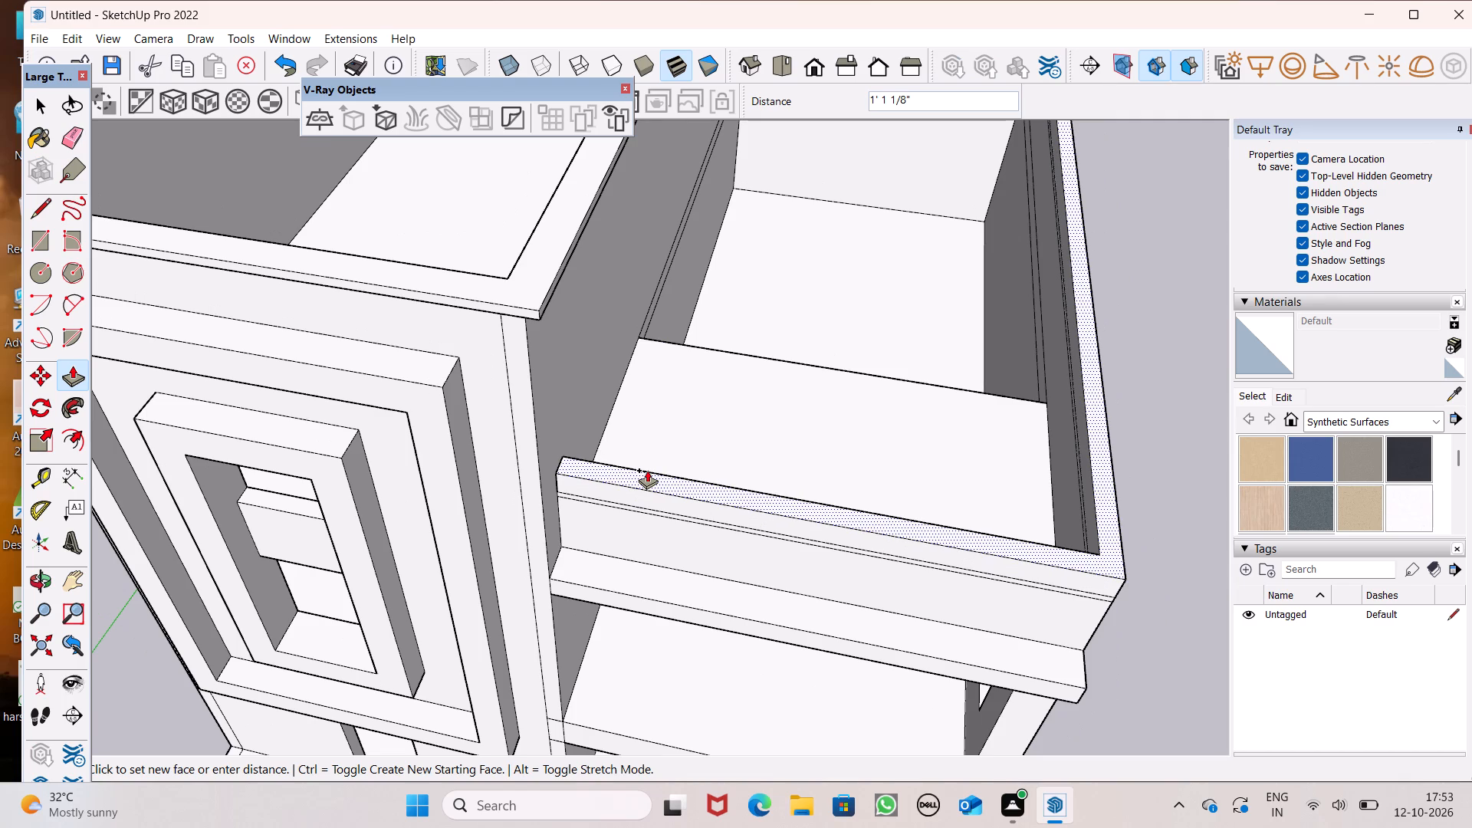
drag(647, 470, 647, 468)
text(3')
key(Return)
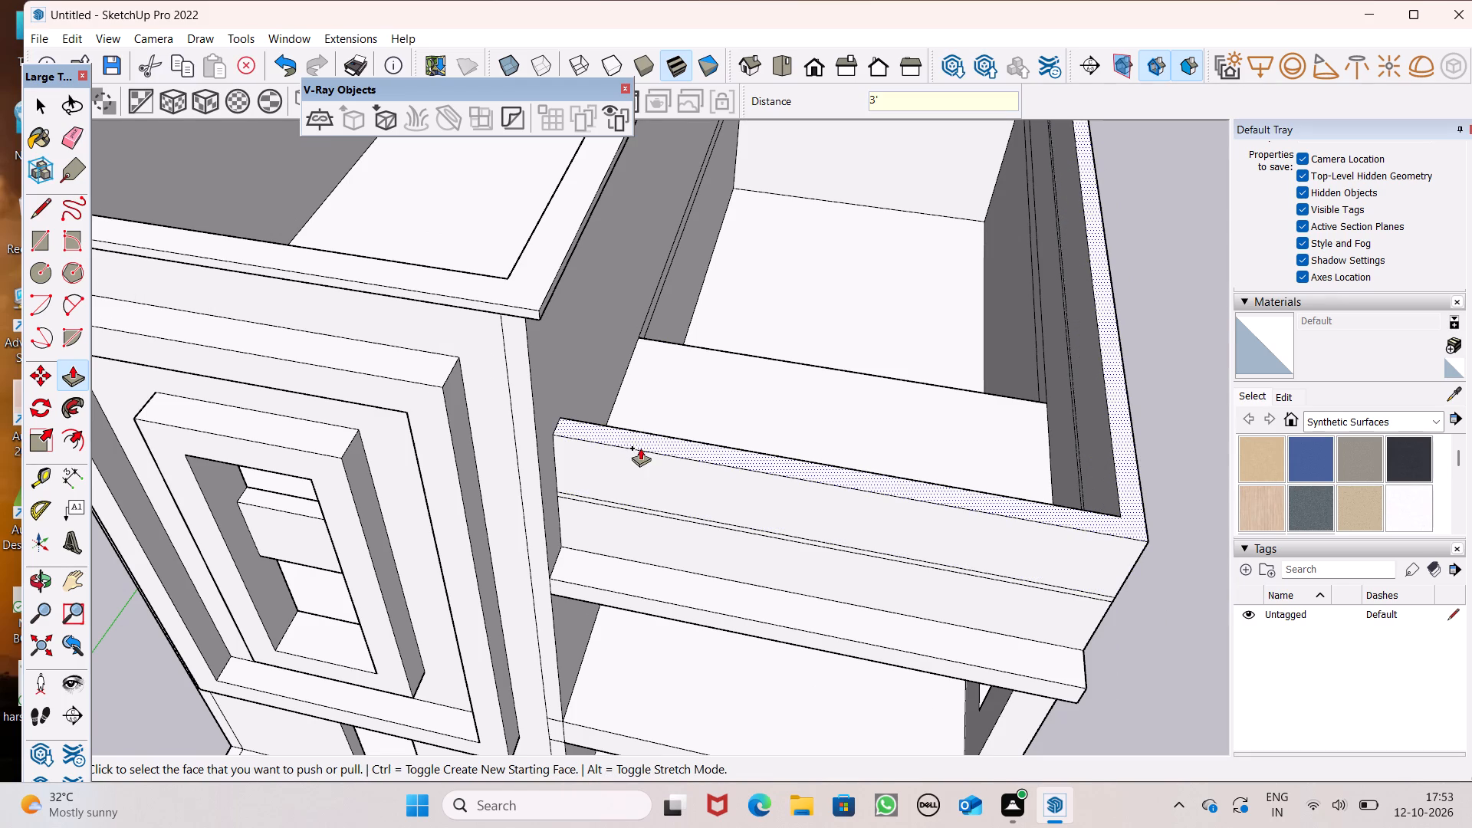
Pull the terrace parapet's top face up 2" from a new starting face, forming a cap band along the top.
drag(639, 444, 640, 436)
key(2)
key(shift+quotedbl)
key(Return)
scroll(639, 432, down, 4)
middle_drag(672, 527, 791, 415)
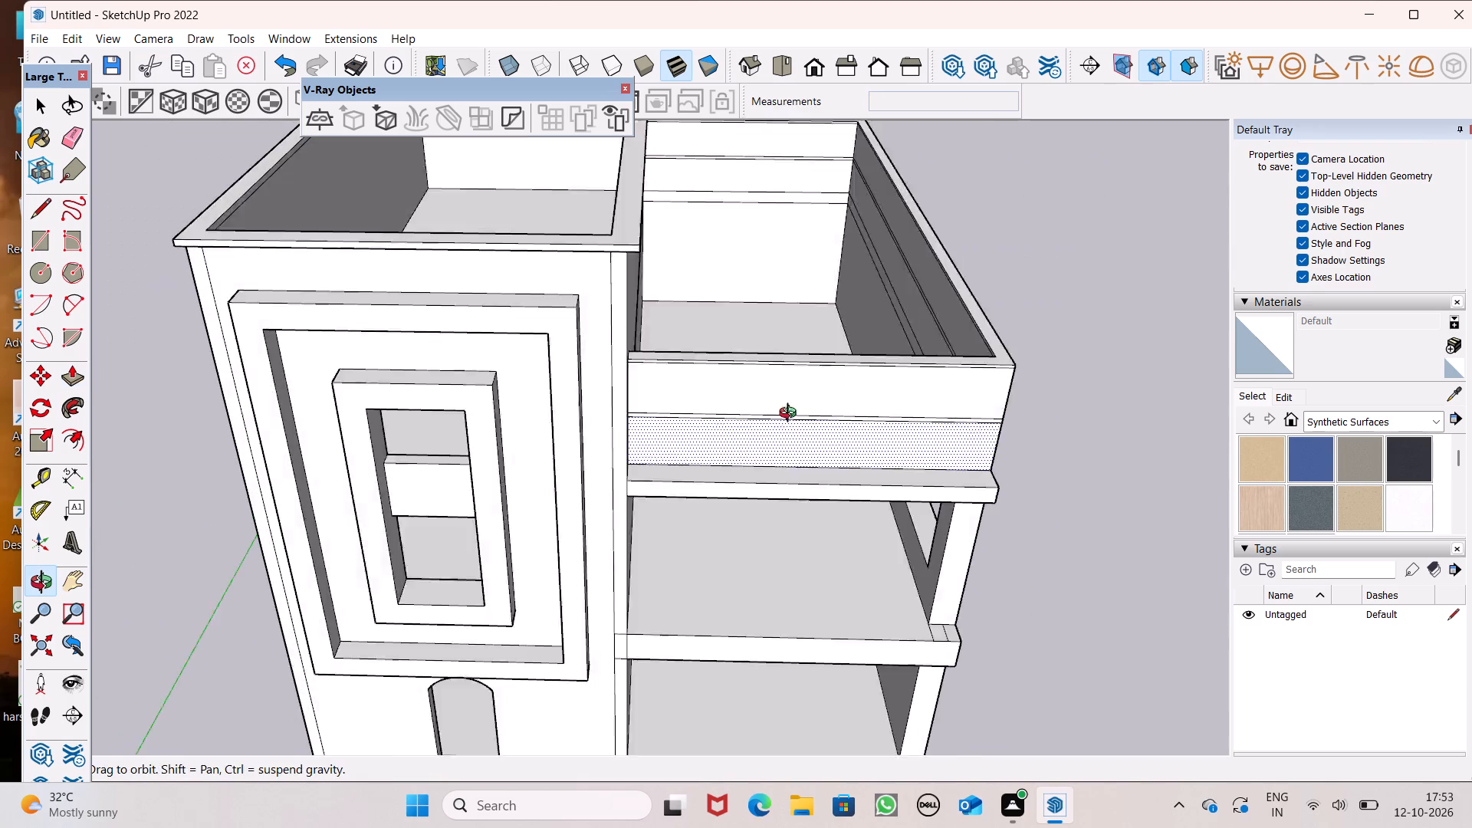
middle_drag(791, 415, 816, 393)
key(space)
scroll(600, 409, down, 2)
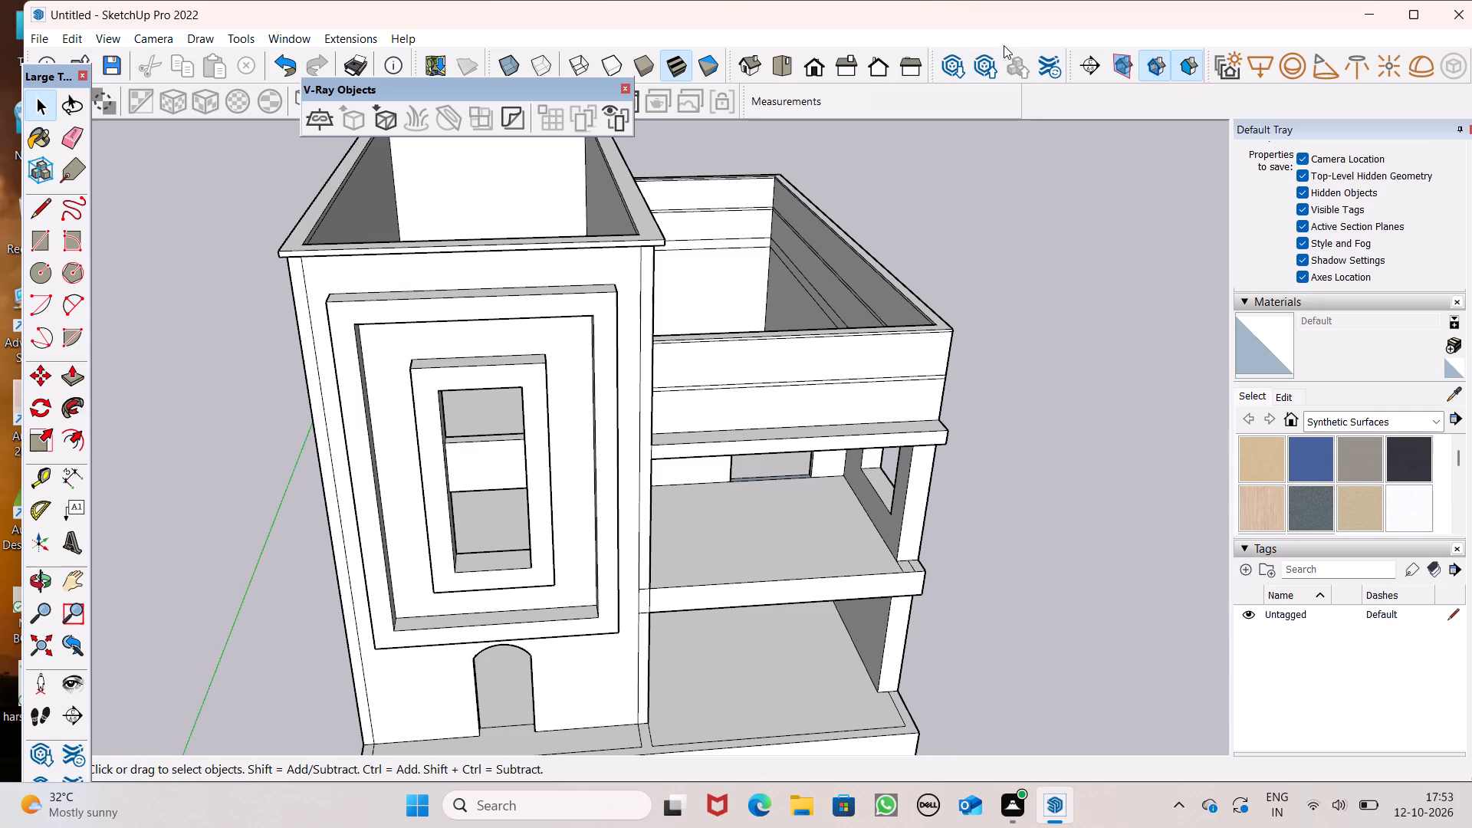
Push the inner face of the front terrace parapet's 3' band outward about 7 3/4", thinning that band.
scroll(989, 87, down, 2)
scroll(965, 261, down, 2)
middle_drag(935, 339, 839, 295)
scroll(839, 294, up, 1)
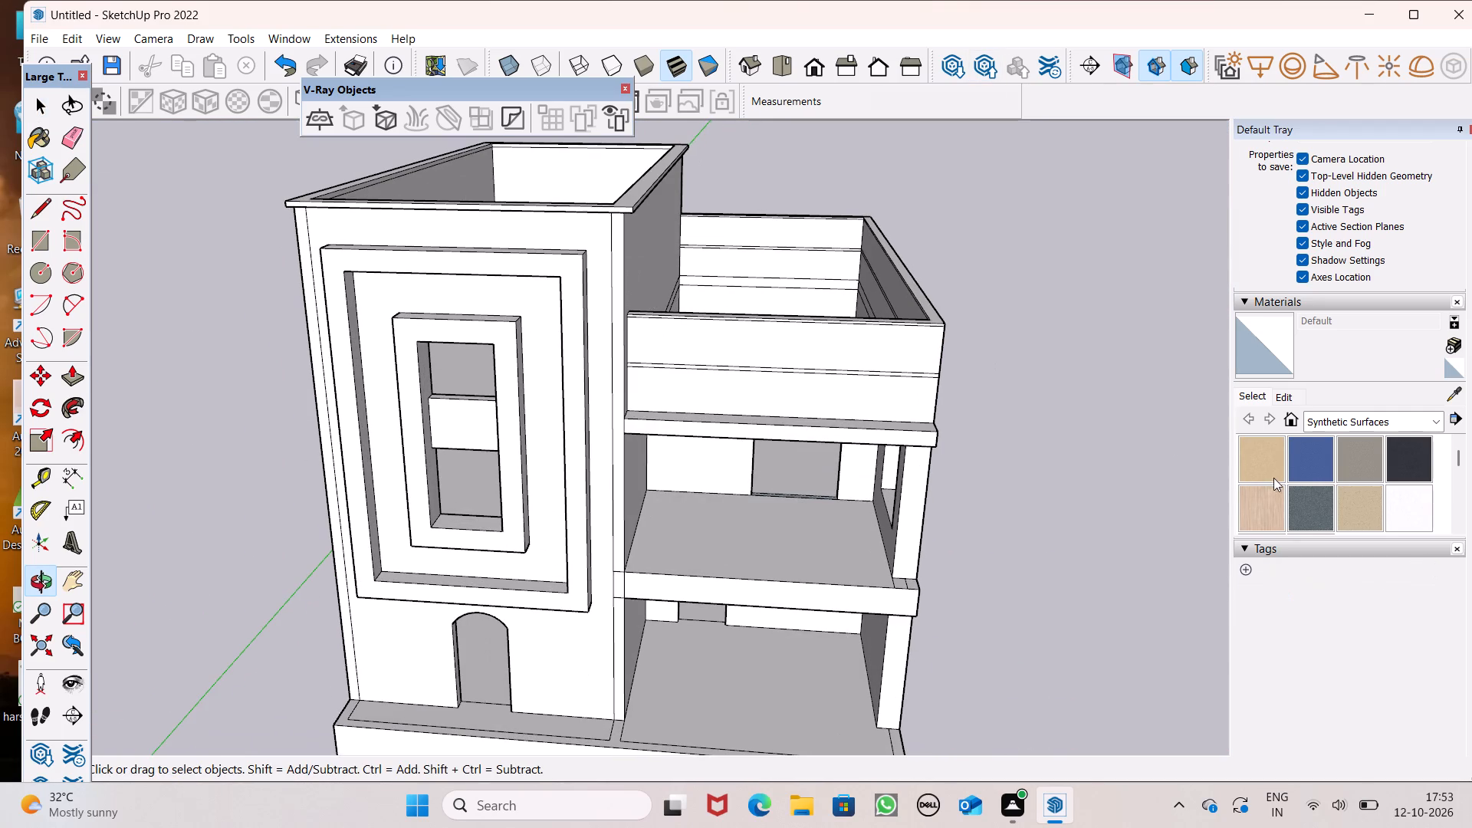
scroll(1302, 459, down, 1)
scroll(706, 293, down, 3)
middle_drag(749, 336, 382, 297)
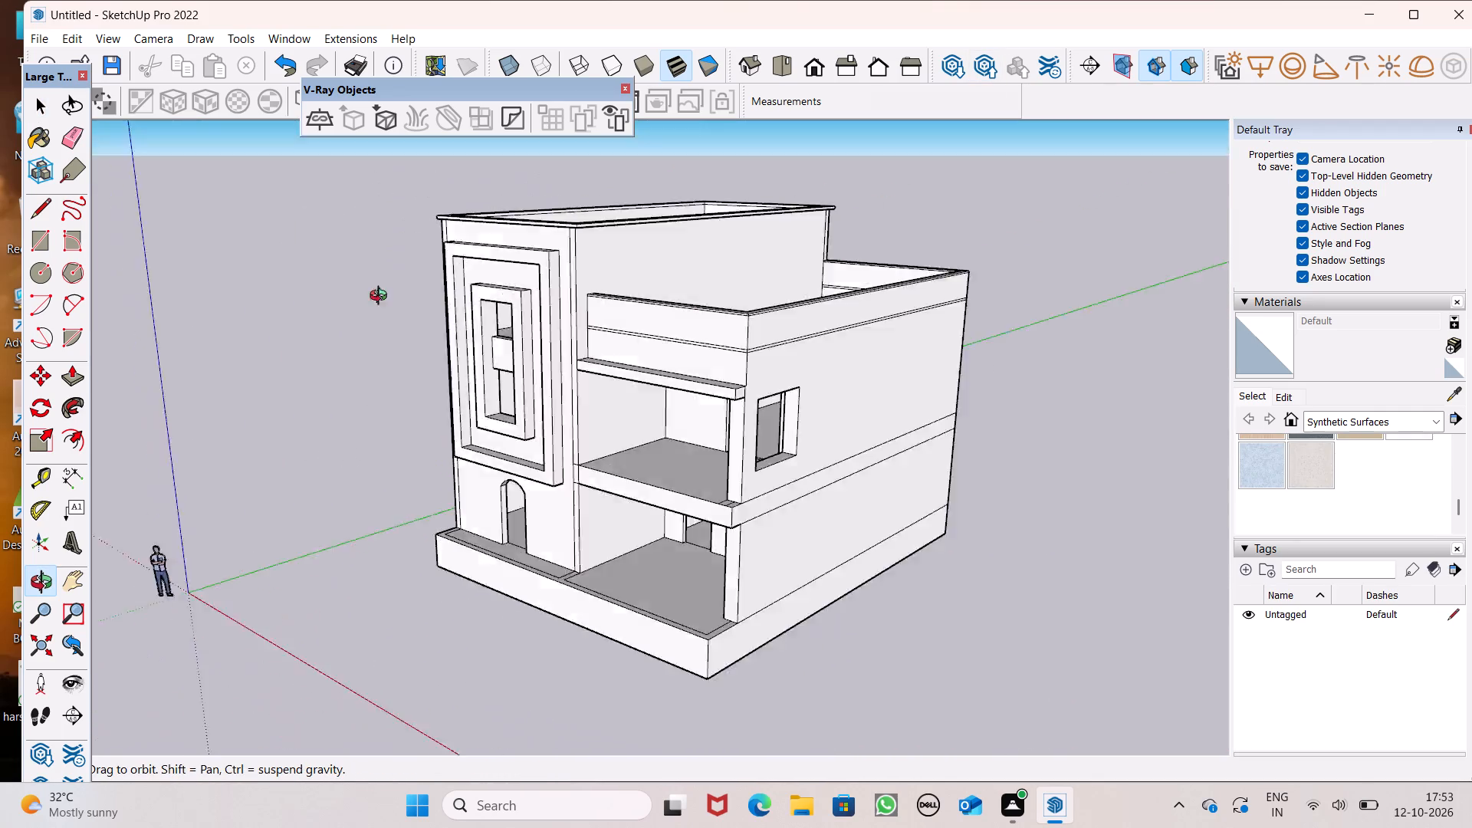
middle_drag(382, 297, 0, 514)
scroll(399, 370, up, 3)
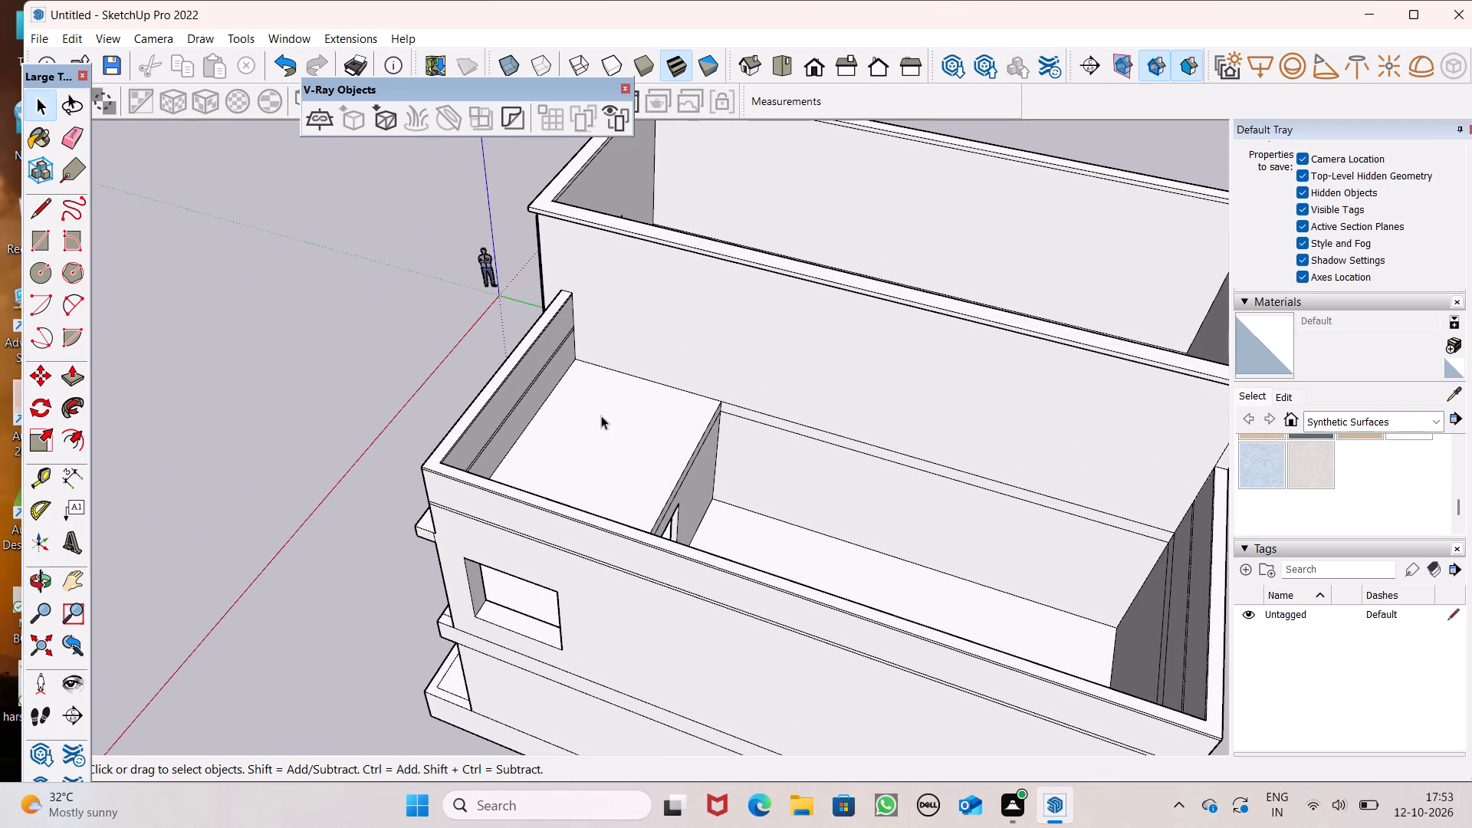
scroll(601, 416, down, 1)
middle_drag(585, 428, 298, 418)
scroll(393, 327, up, 4)
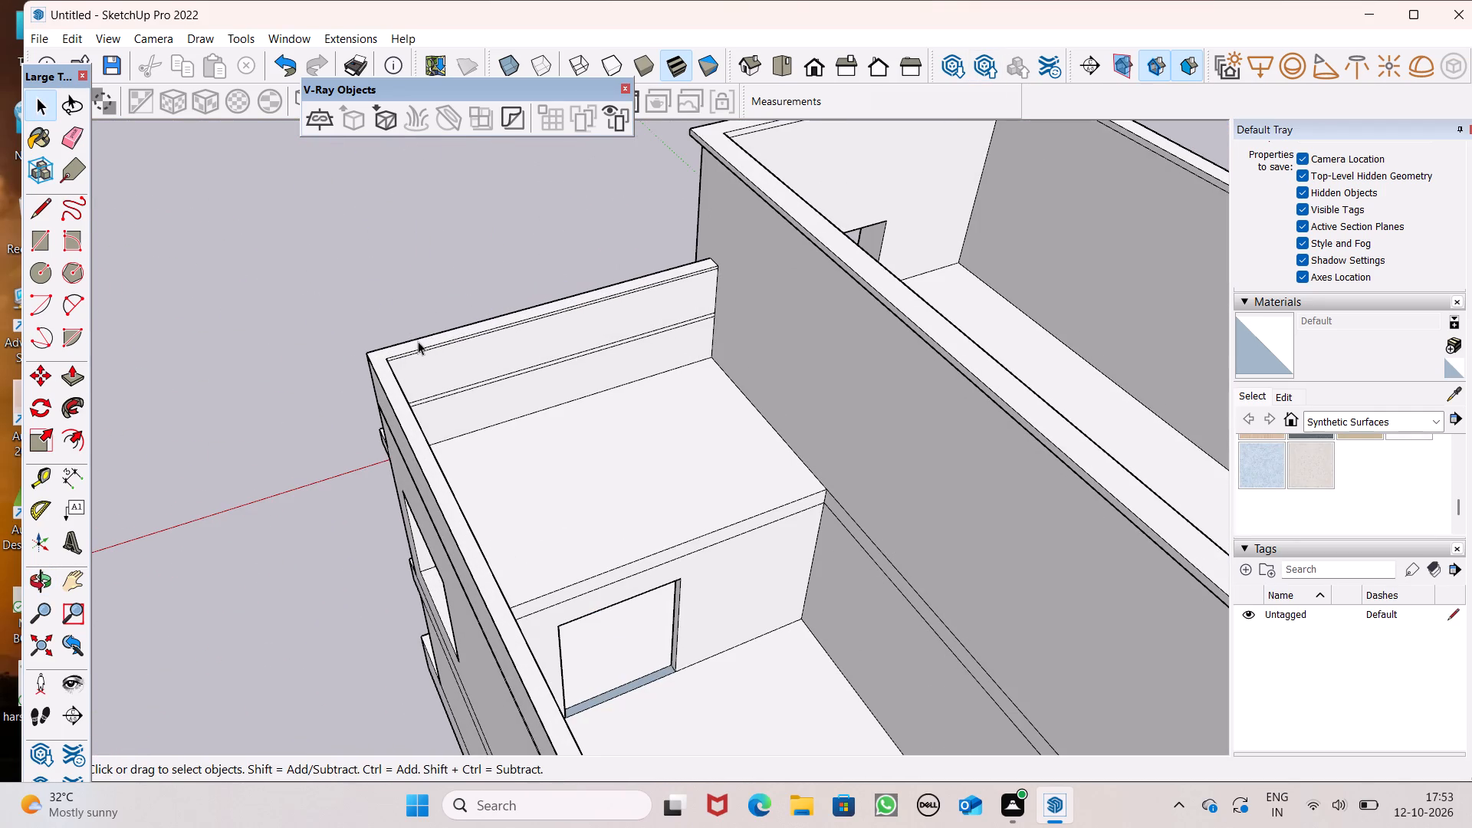
scroll(418, 341, up, 2)
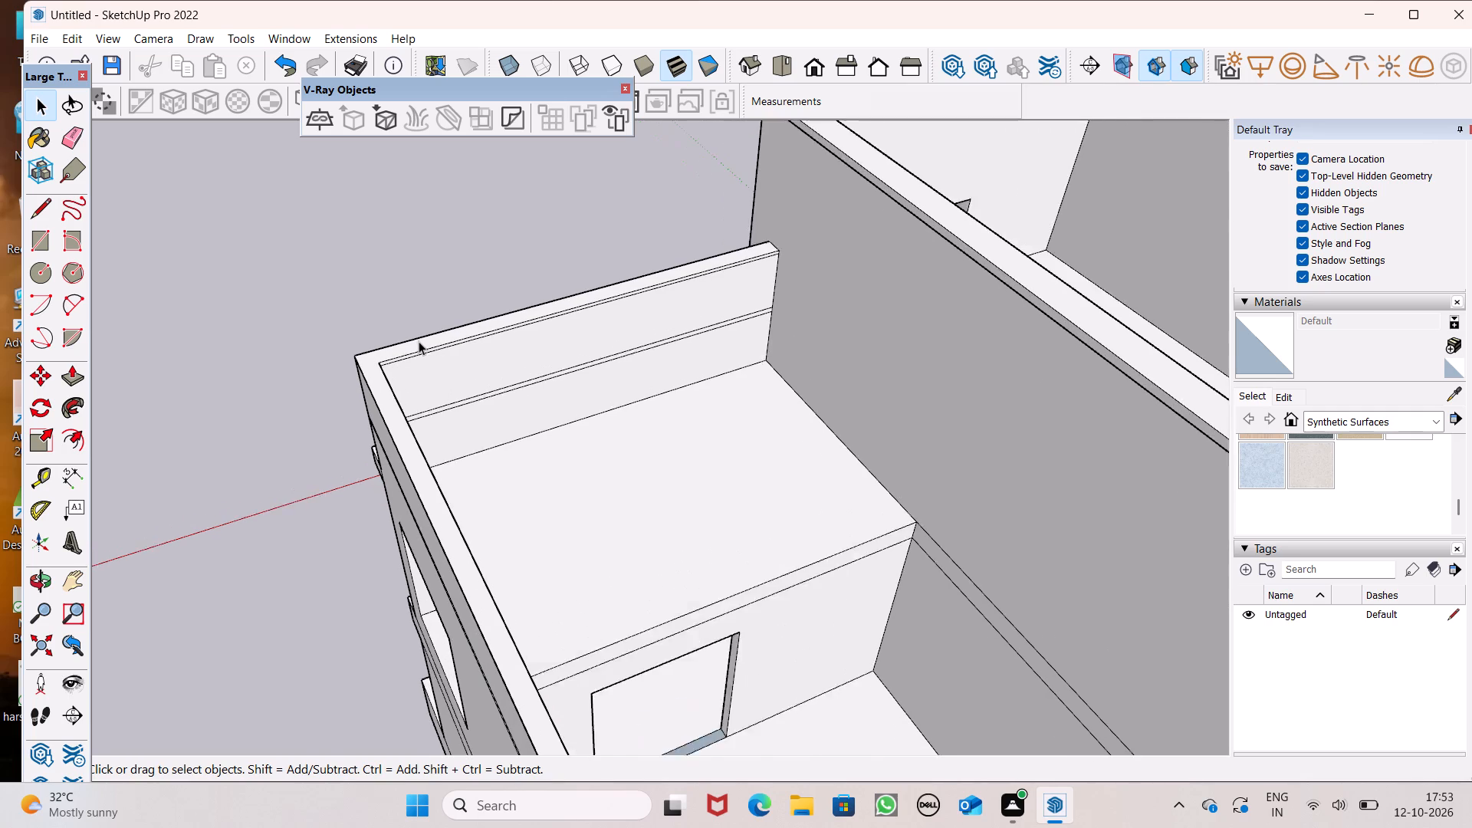
scroll(419, 341, up, 1)
click(73, 379)
scroll(548, 359, up, 4)
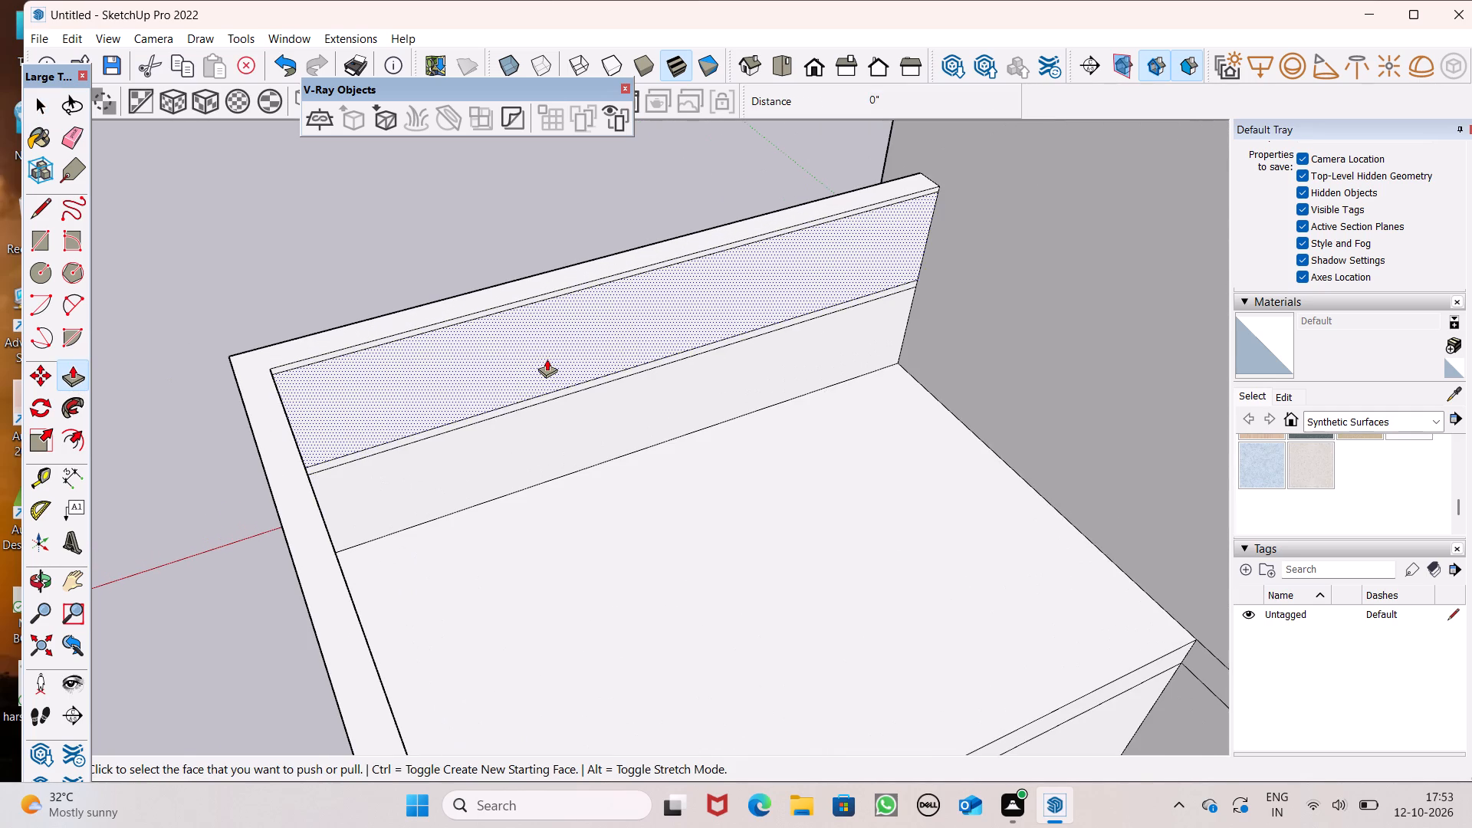
drag(547, 359, 540, 343)
Push the inner face of the front parapet's 2" cap band outward 7 3/4", flush with the thinned band below.
scroll(514, 291, up, 3)
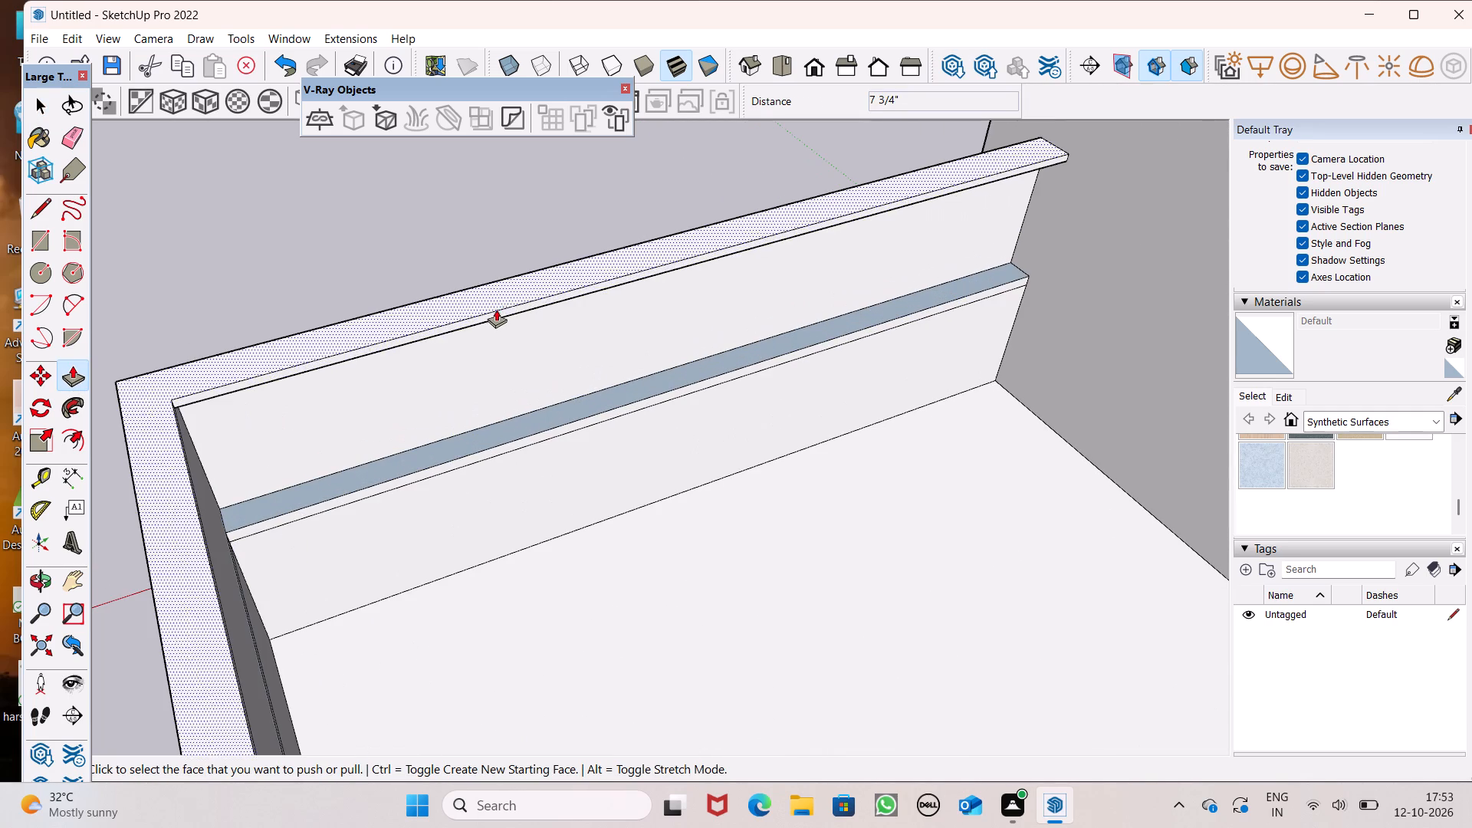
drag(483, 319, 483, 320)
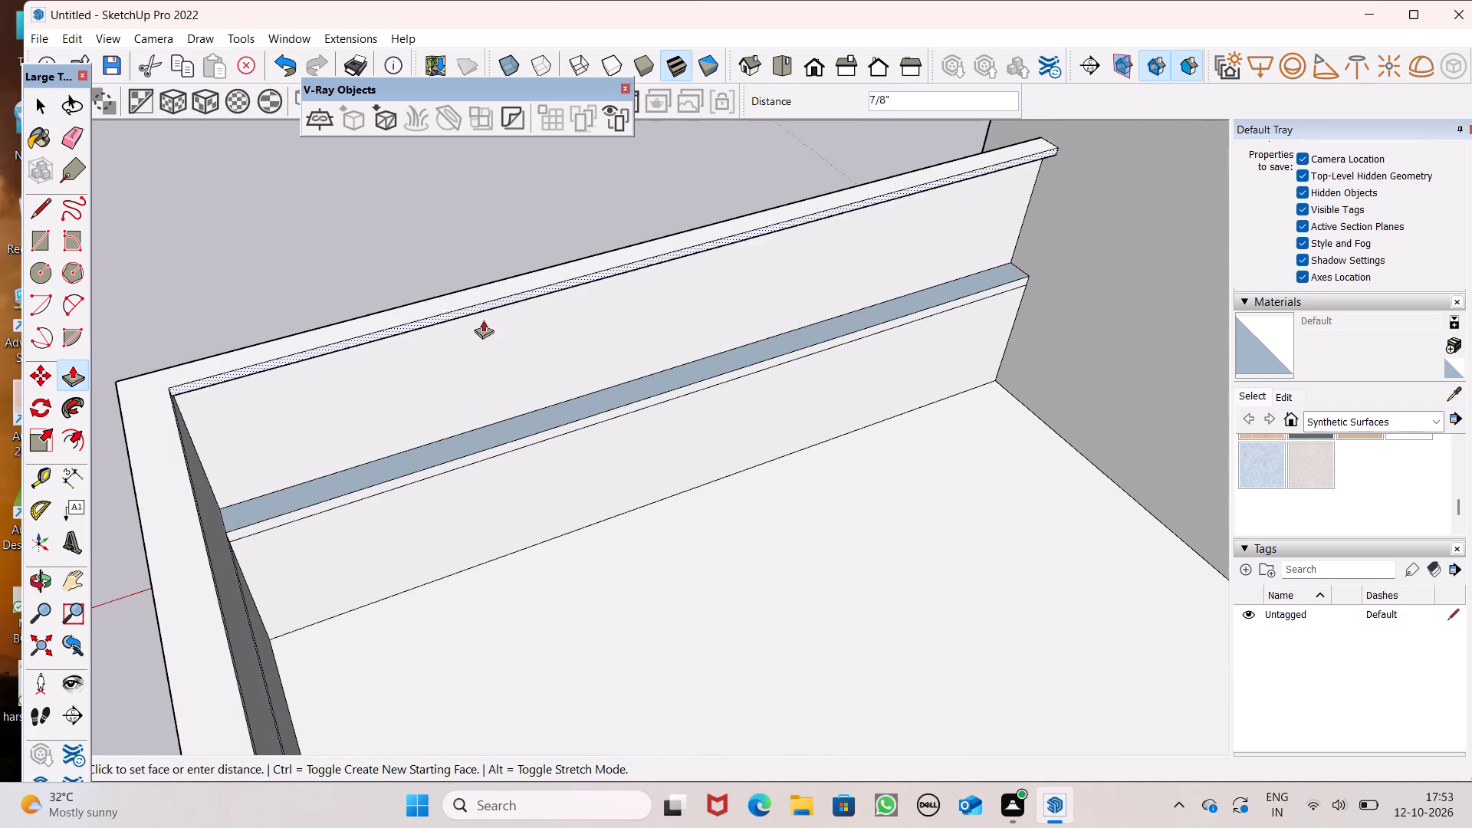
drag(483, 320, 388, 401)
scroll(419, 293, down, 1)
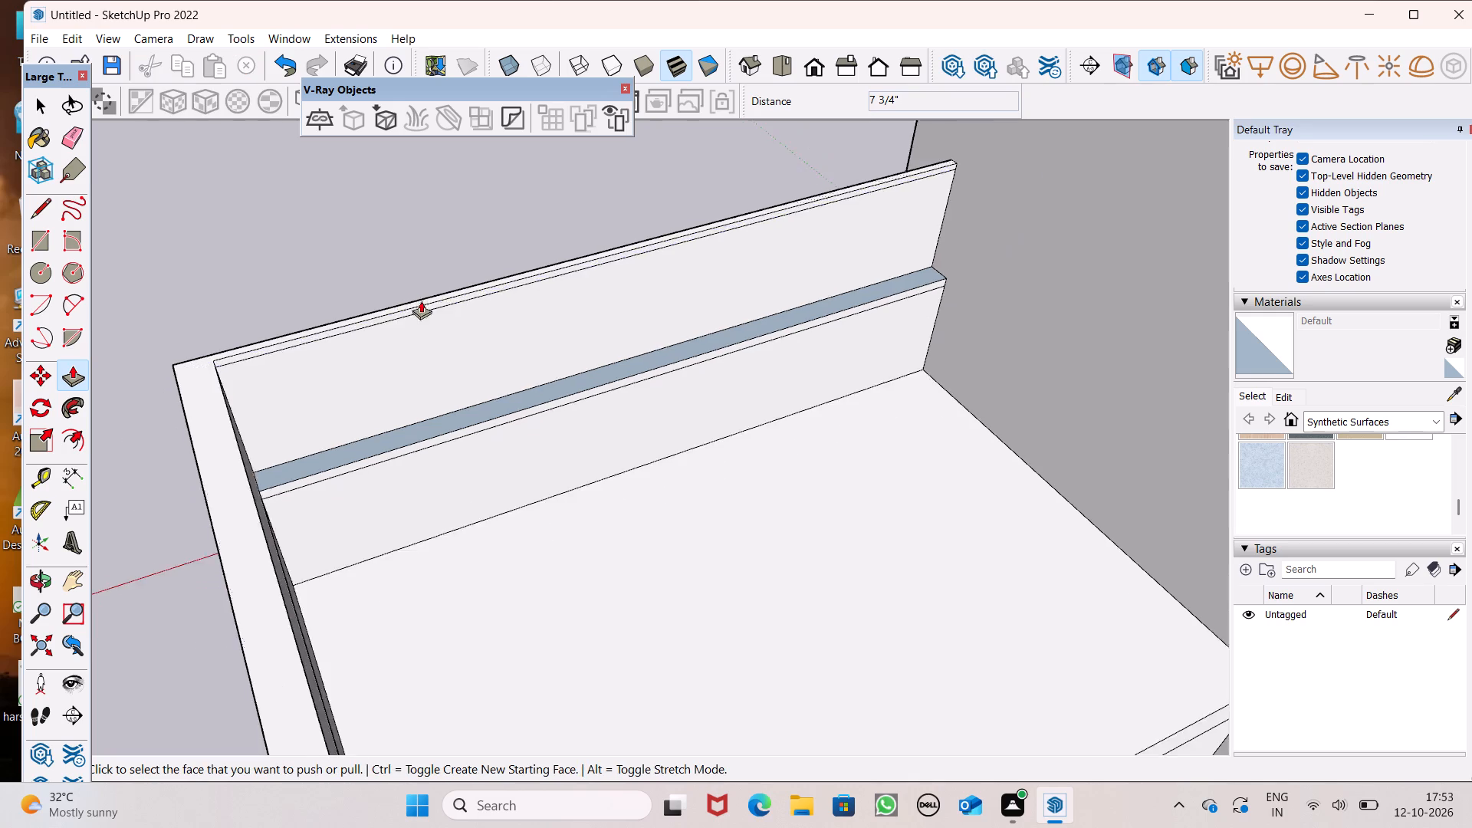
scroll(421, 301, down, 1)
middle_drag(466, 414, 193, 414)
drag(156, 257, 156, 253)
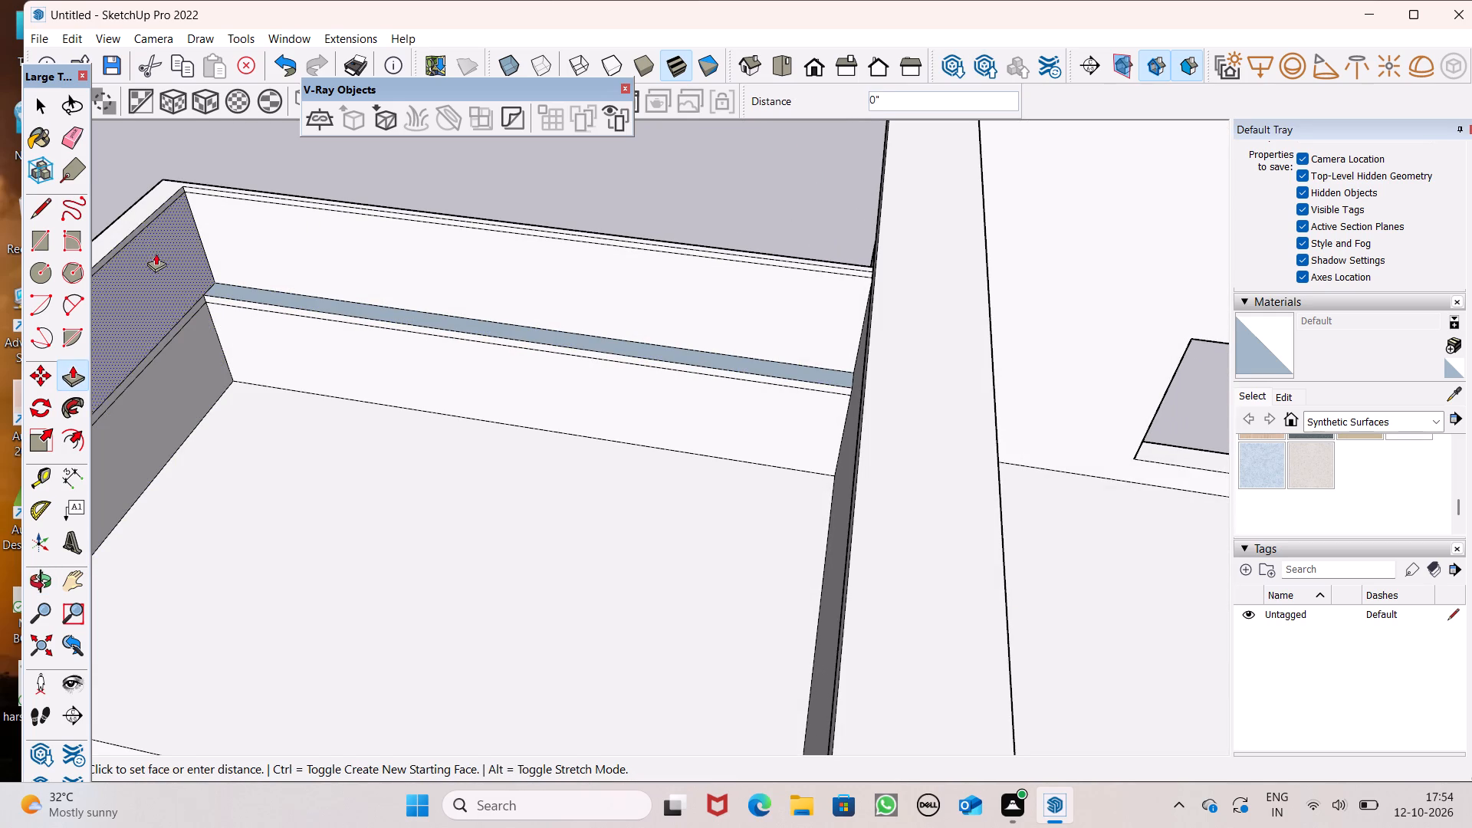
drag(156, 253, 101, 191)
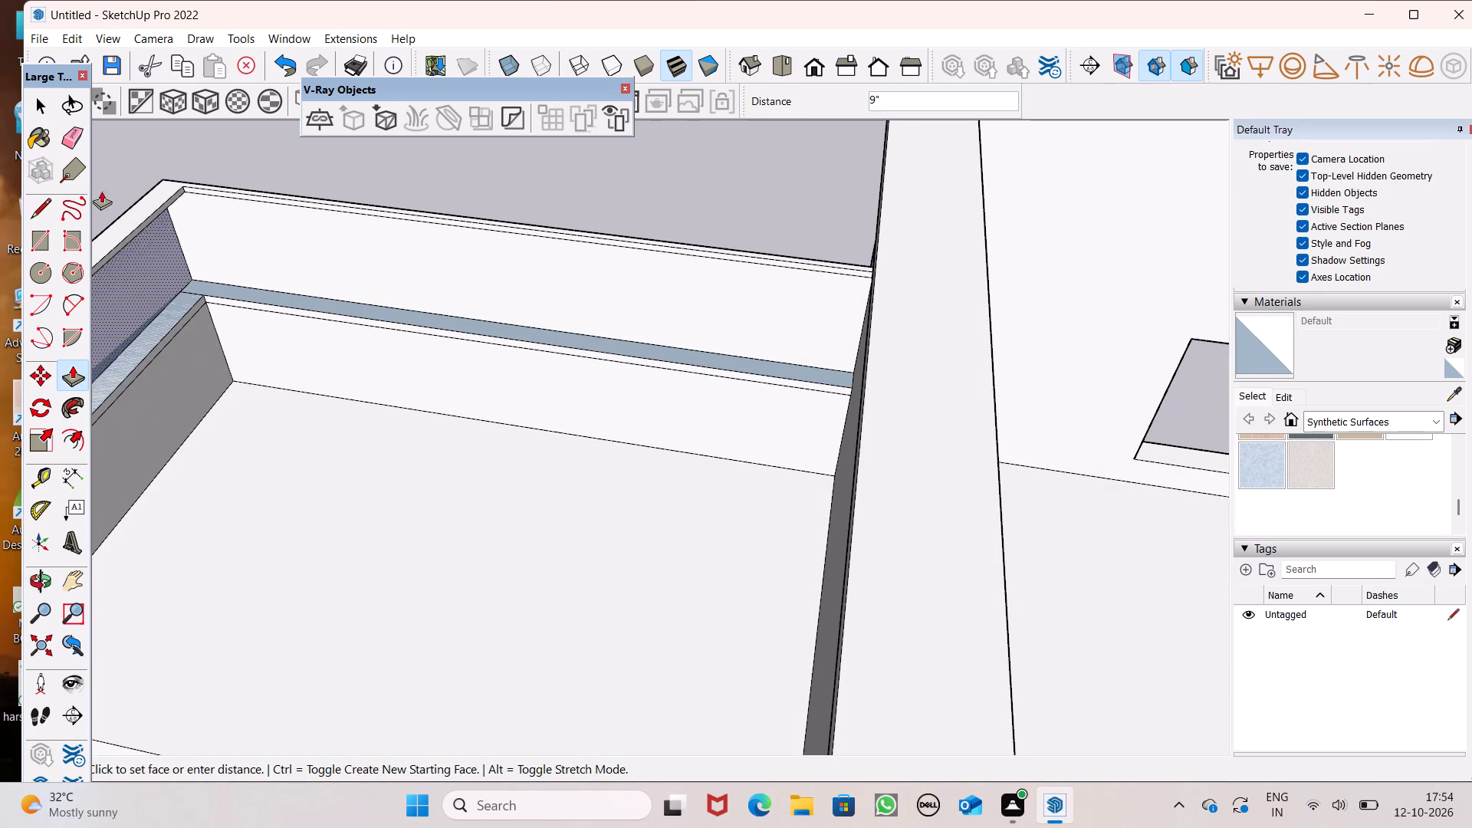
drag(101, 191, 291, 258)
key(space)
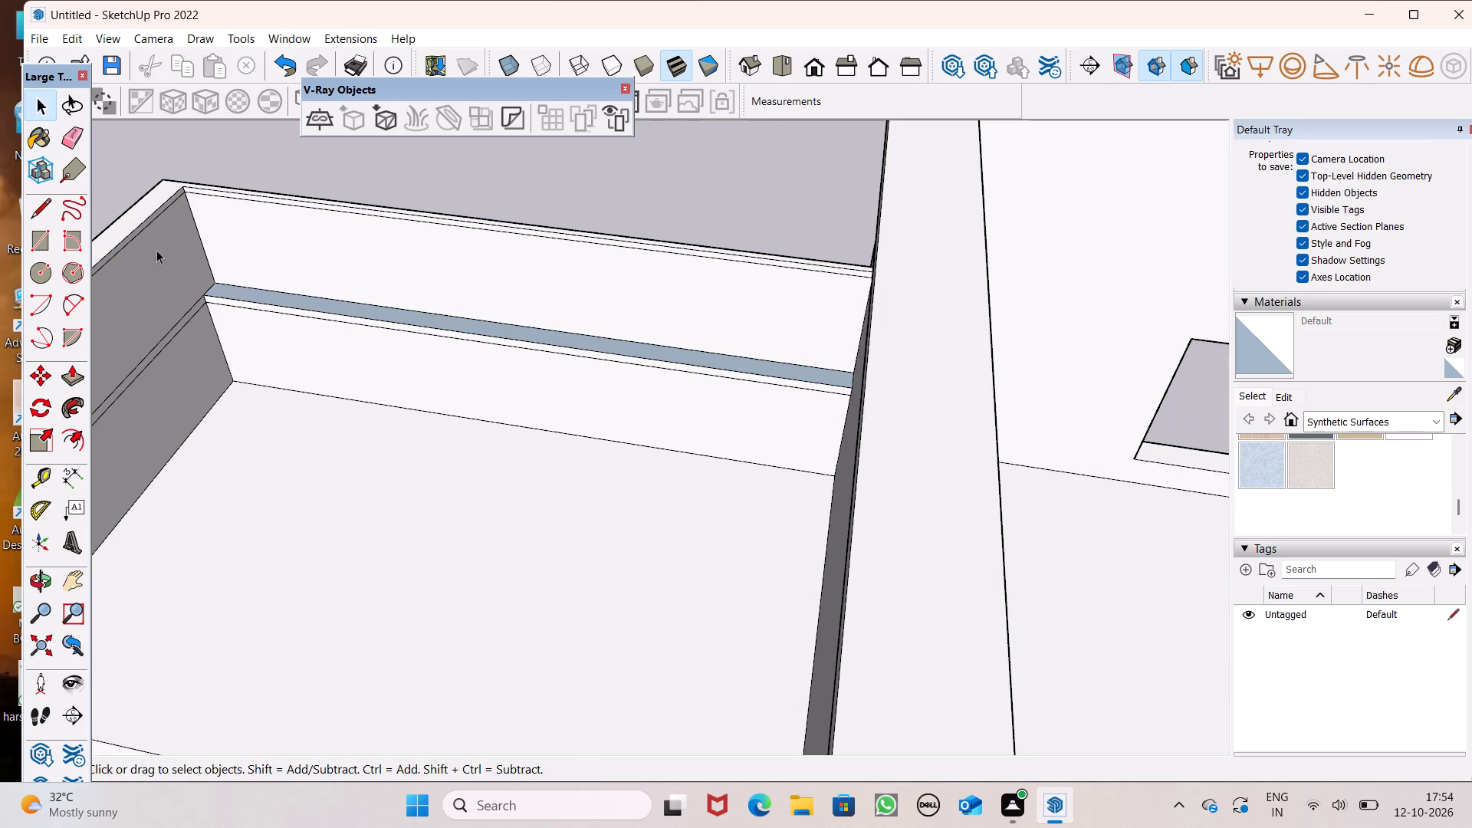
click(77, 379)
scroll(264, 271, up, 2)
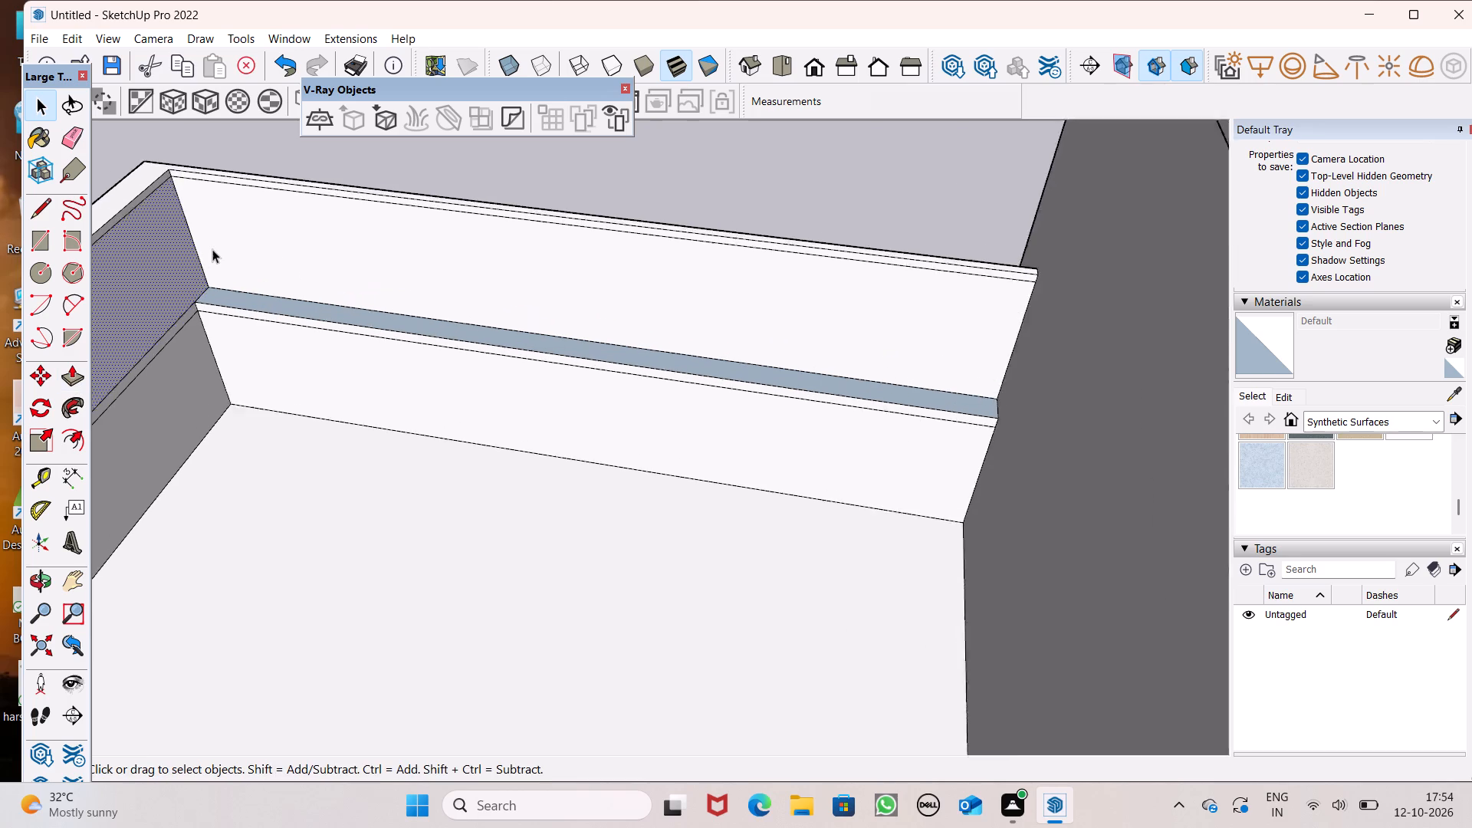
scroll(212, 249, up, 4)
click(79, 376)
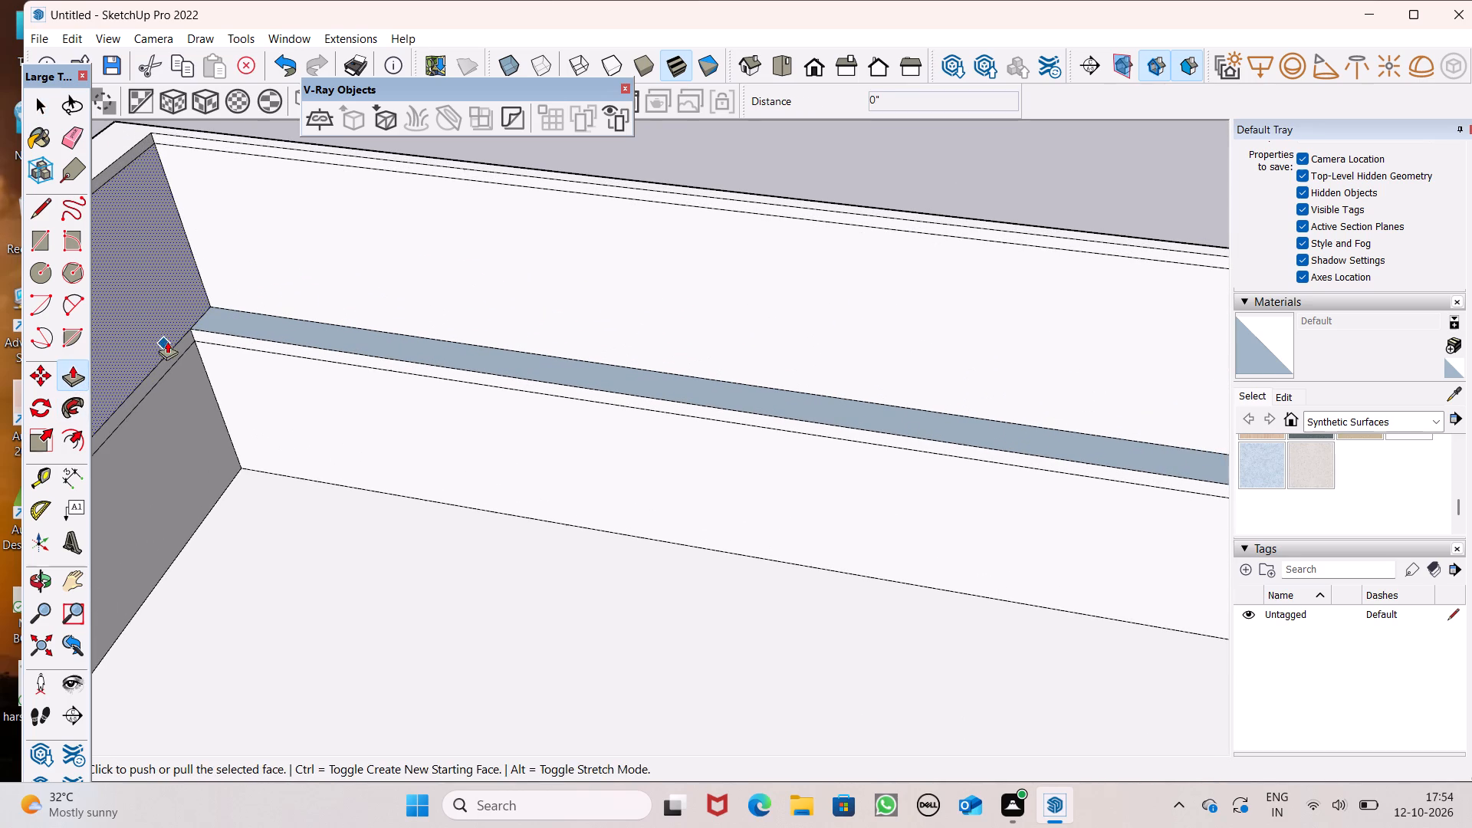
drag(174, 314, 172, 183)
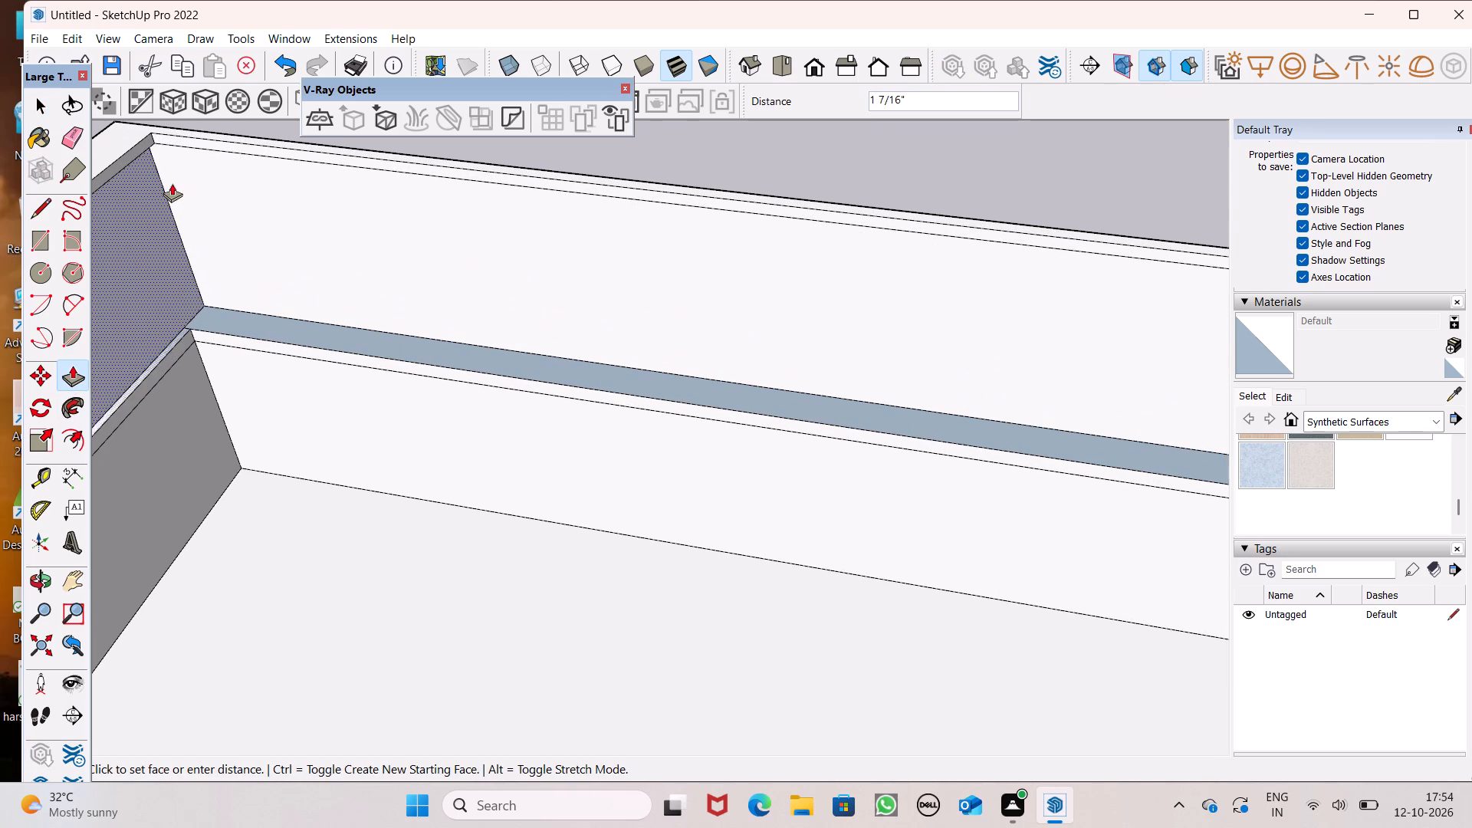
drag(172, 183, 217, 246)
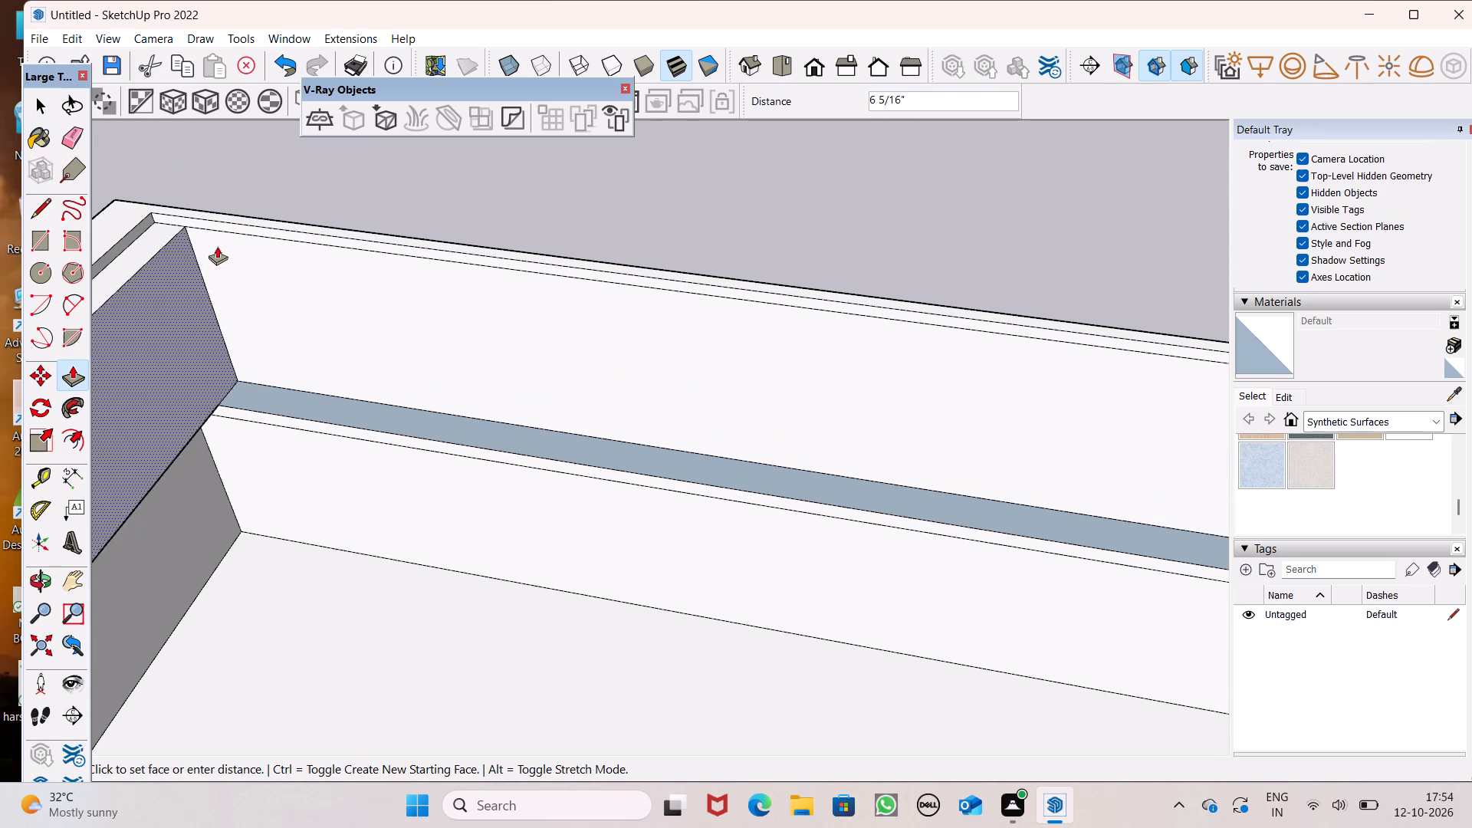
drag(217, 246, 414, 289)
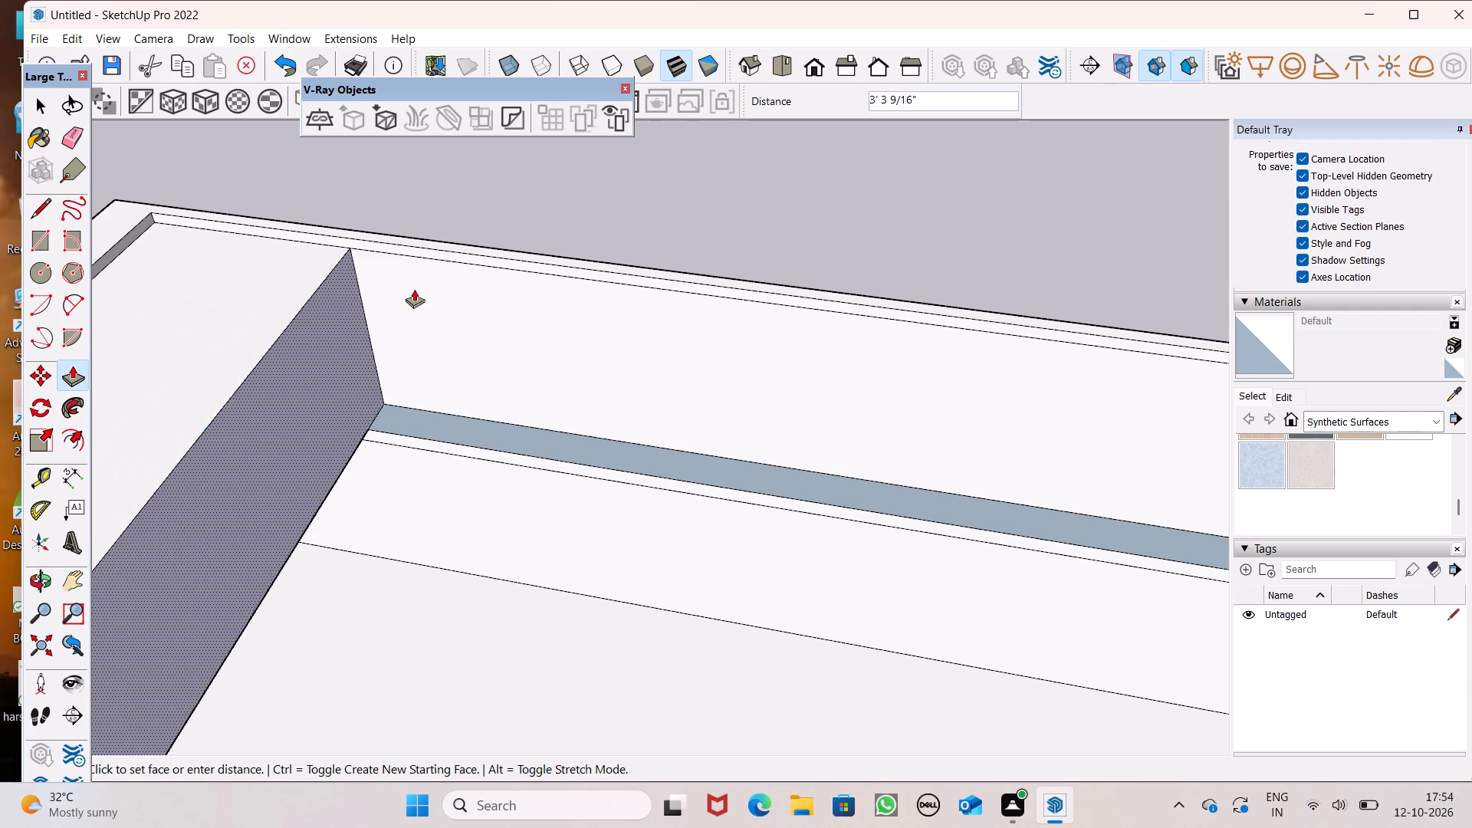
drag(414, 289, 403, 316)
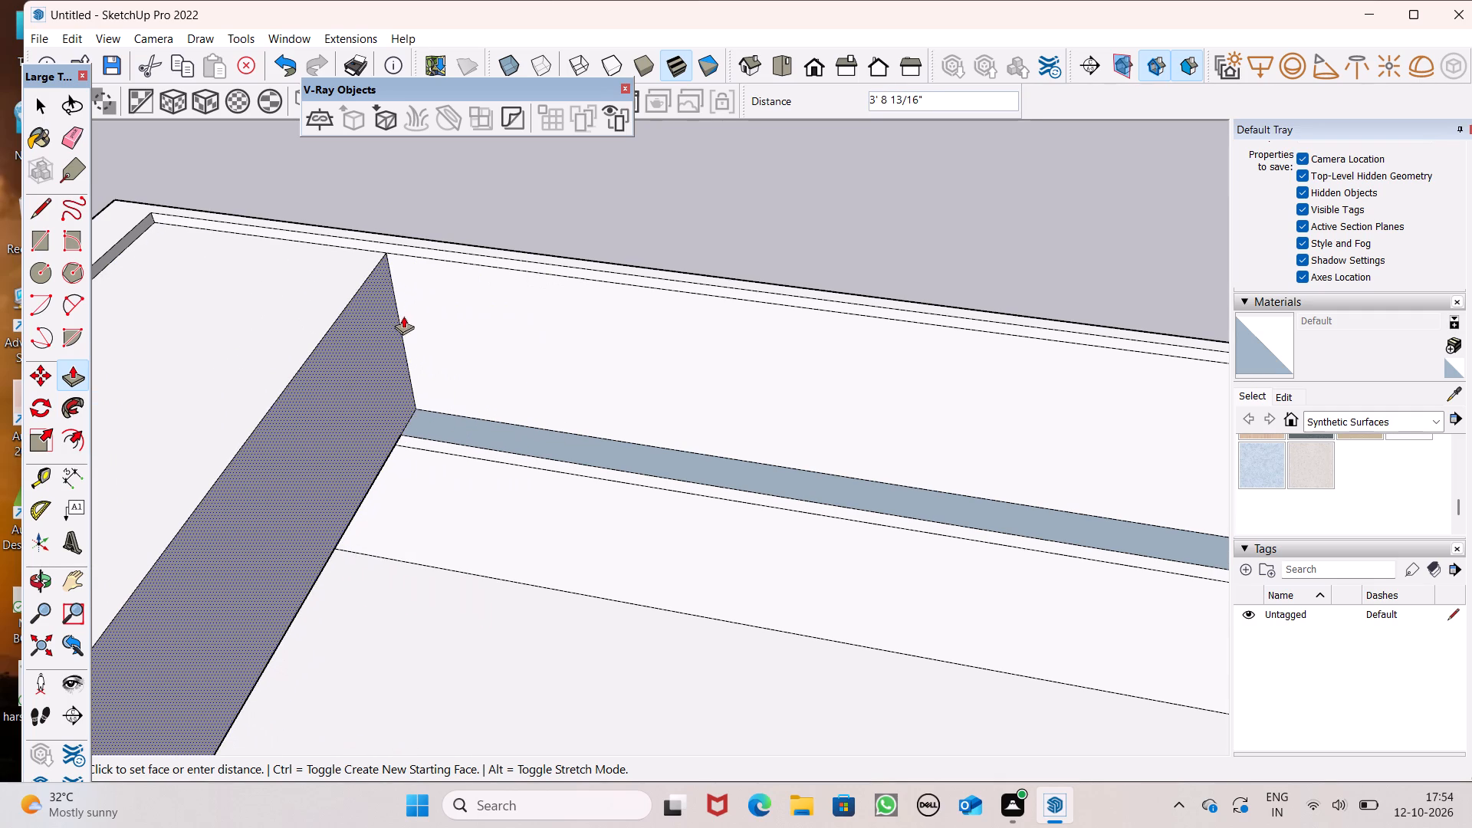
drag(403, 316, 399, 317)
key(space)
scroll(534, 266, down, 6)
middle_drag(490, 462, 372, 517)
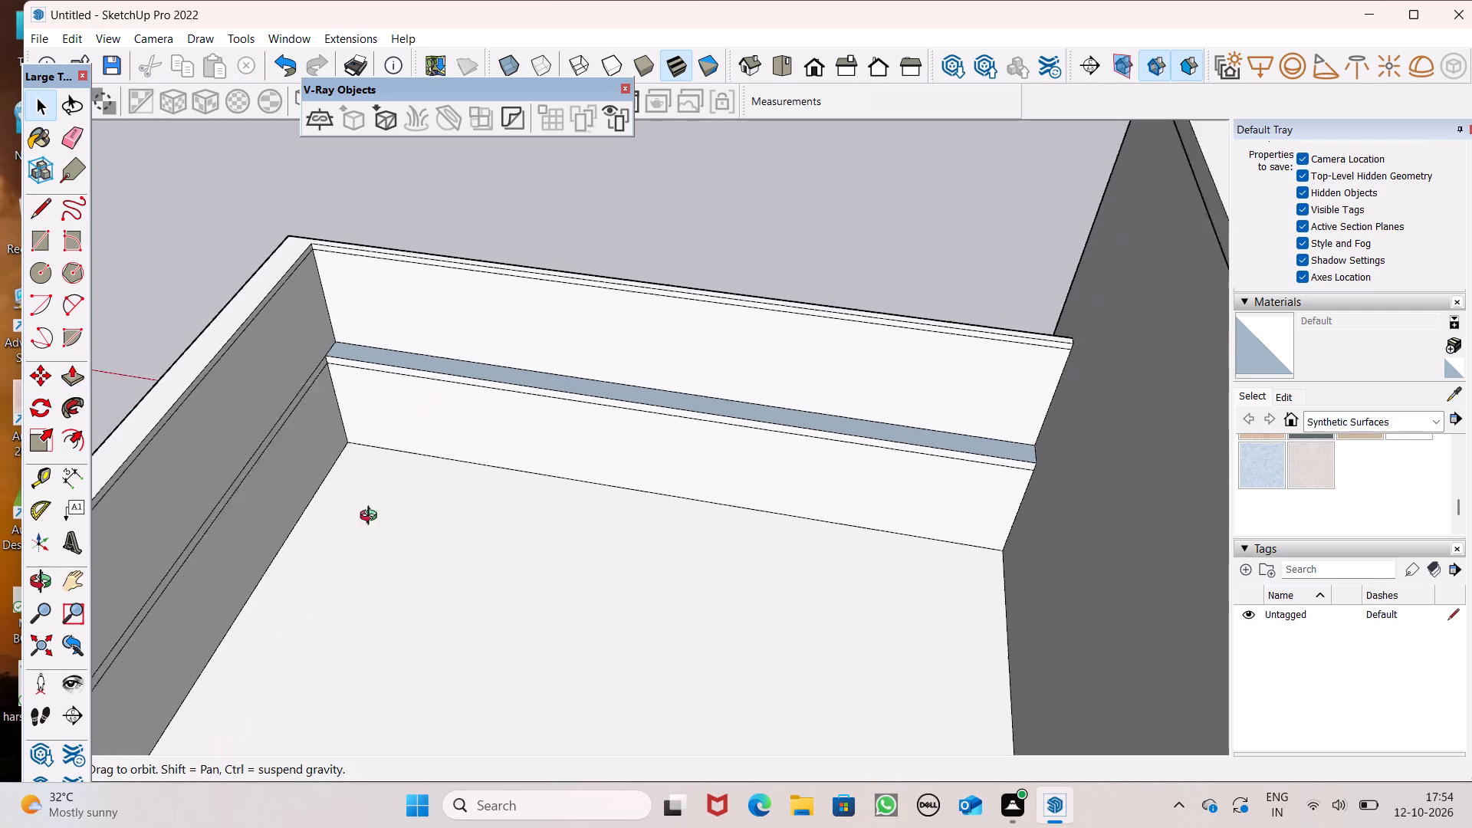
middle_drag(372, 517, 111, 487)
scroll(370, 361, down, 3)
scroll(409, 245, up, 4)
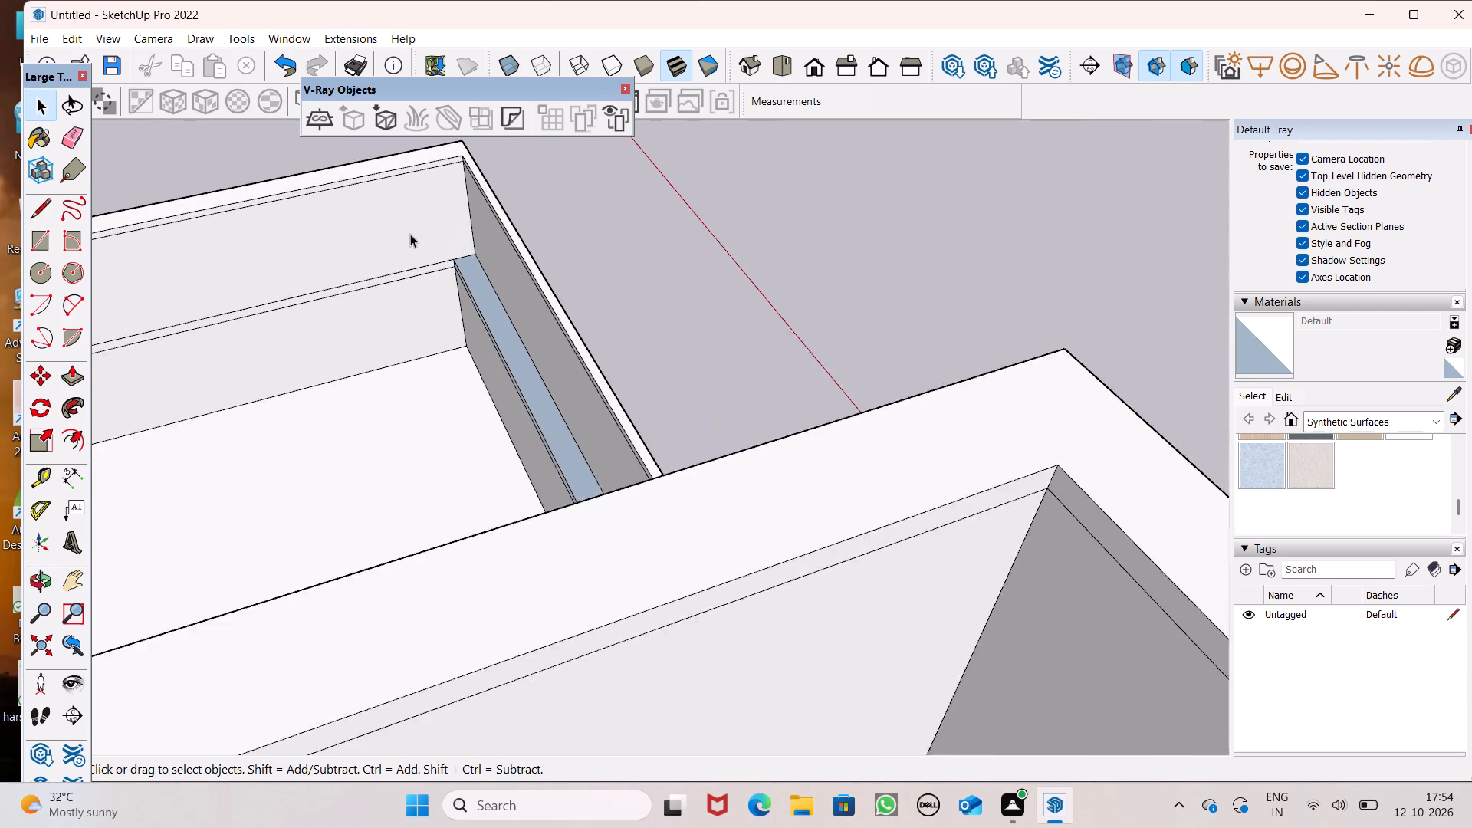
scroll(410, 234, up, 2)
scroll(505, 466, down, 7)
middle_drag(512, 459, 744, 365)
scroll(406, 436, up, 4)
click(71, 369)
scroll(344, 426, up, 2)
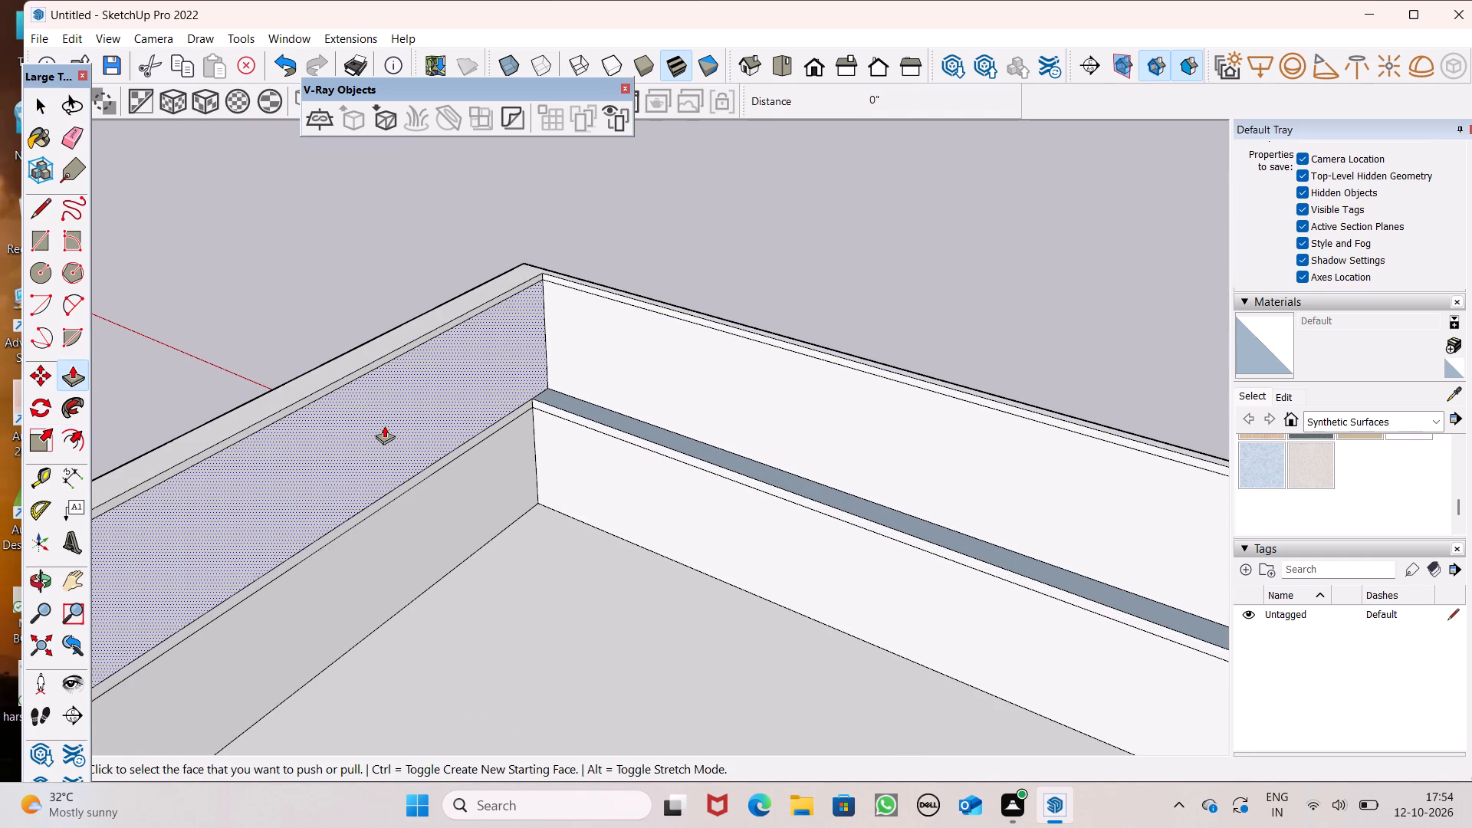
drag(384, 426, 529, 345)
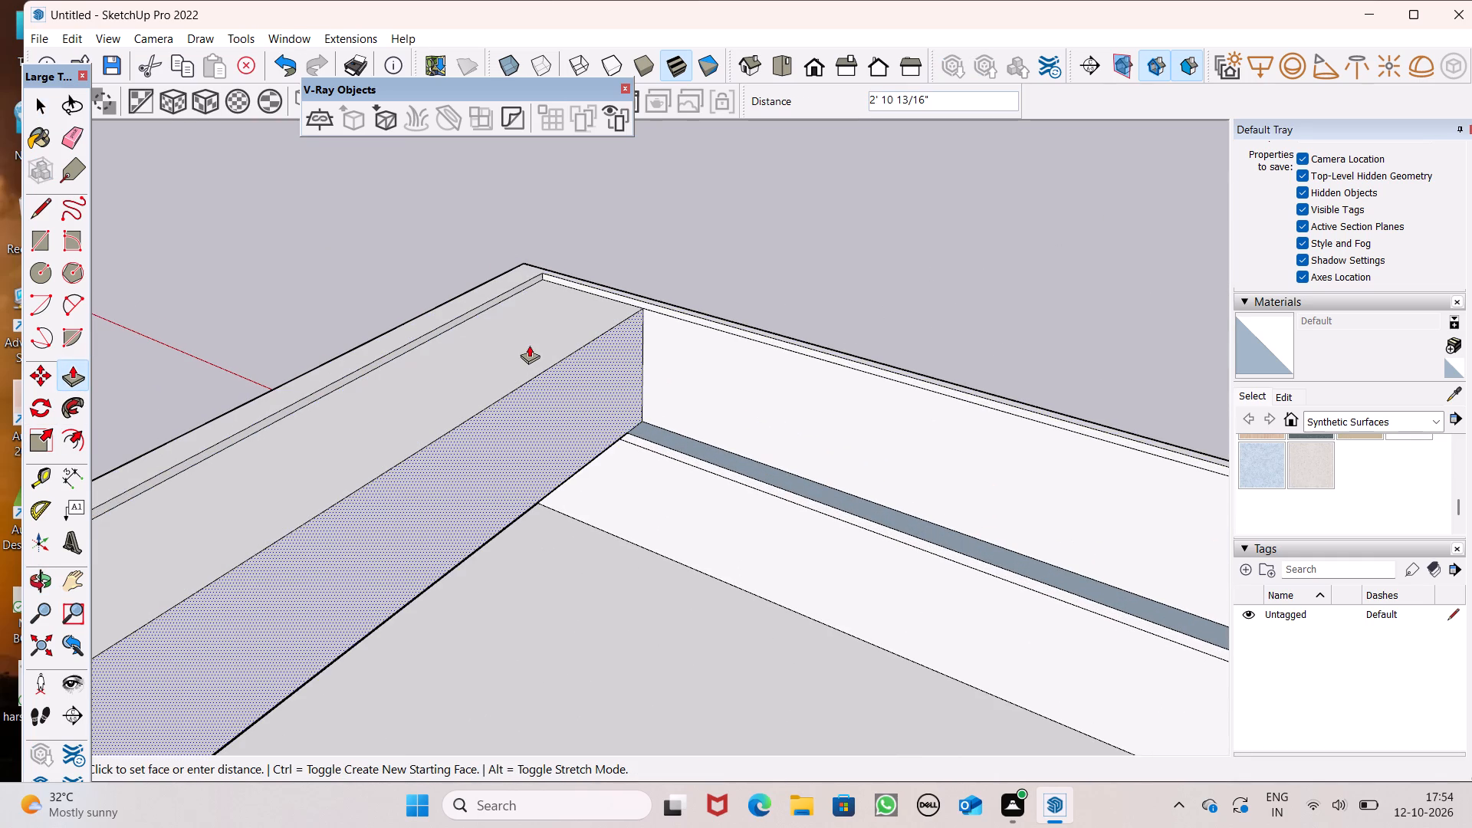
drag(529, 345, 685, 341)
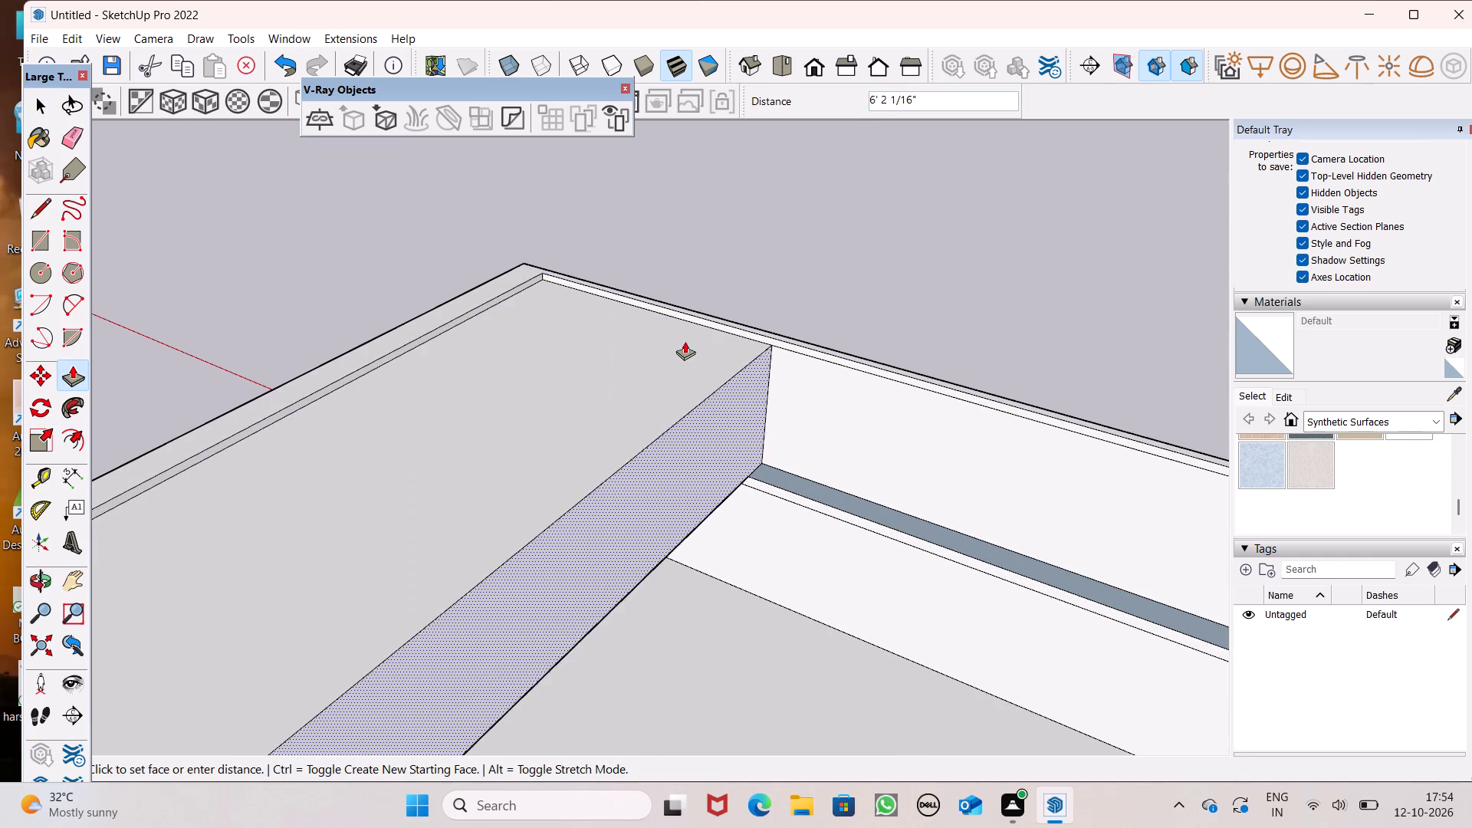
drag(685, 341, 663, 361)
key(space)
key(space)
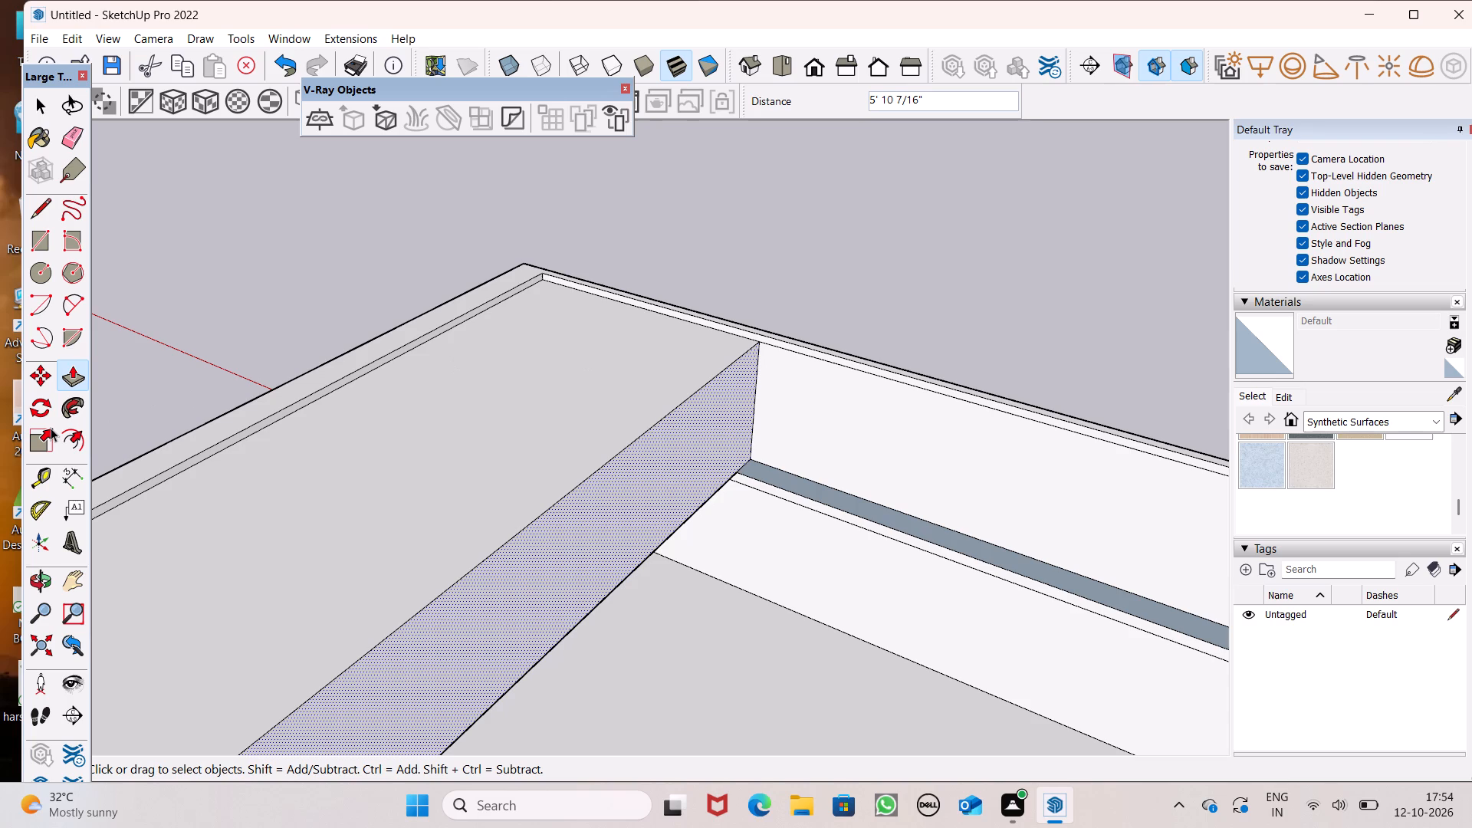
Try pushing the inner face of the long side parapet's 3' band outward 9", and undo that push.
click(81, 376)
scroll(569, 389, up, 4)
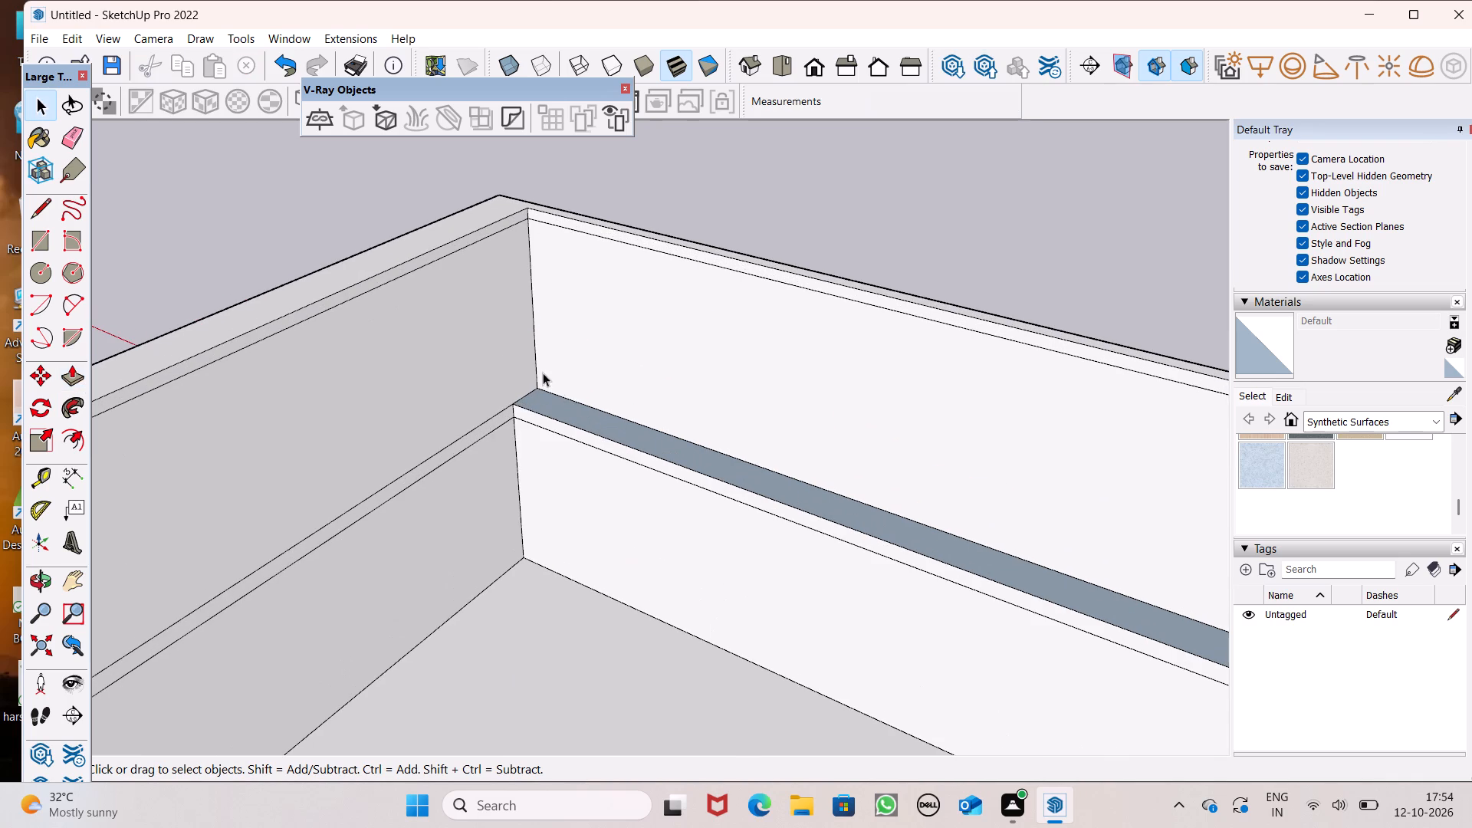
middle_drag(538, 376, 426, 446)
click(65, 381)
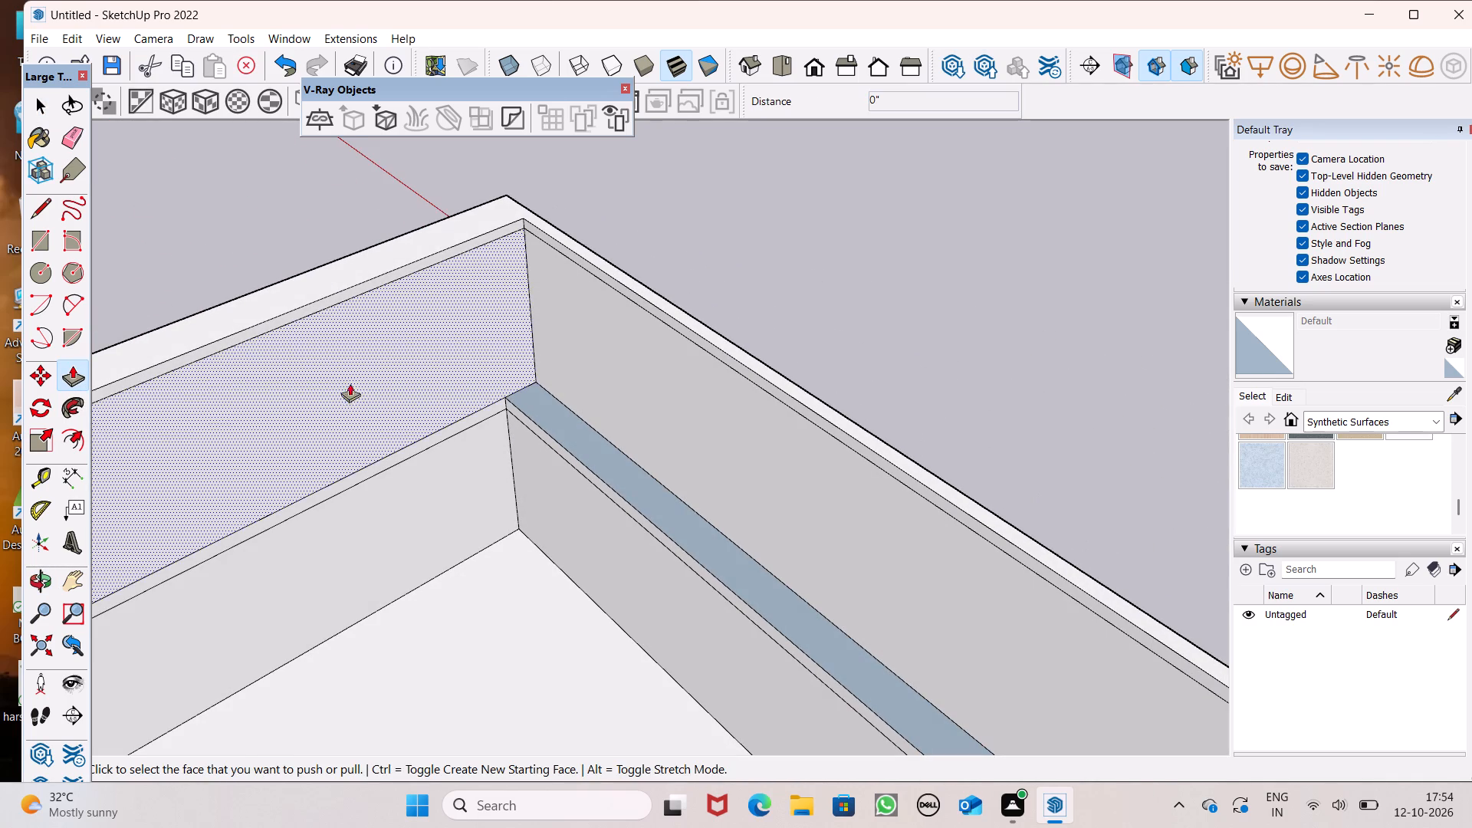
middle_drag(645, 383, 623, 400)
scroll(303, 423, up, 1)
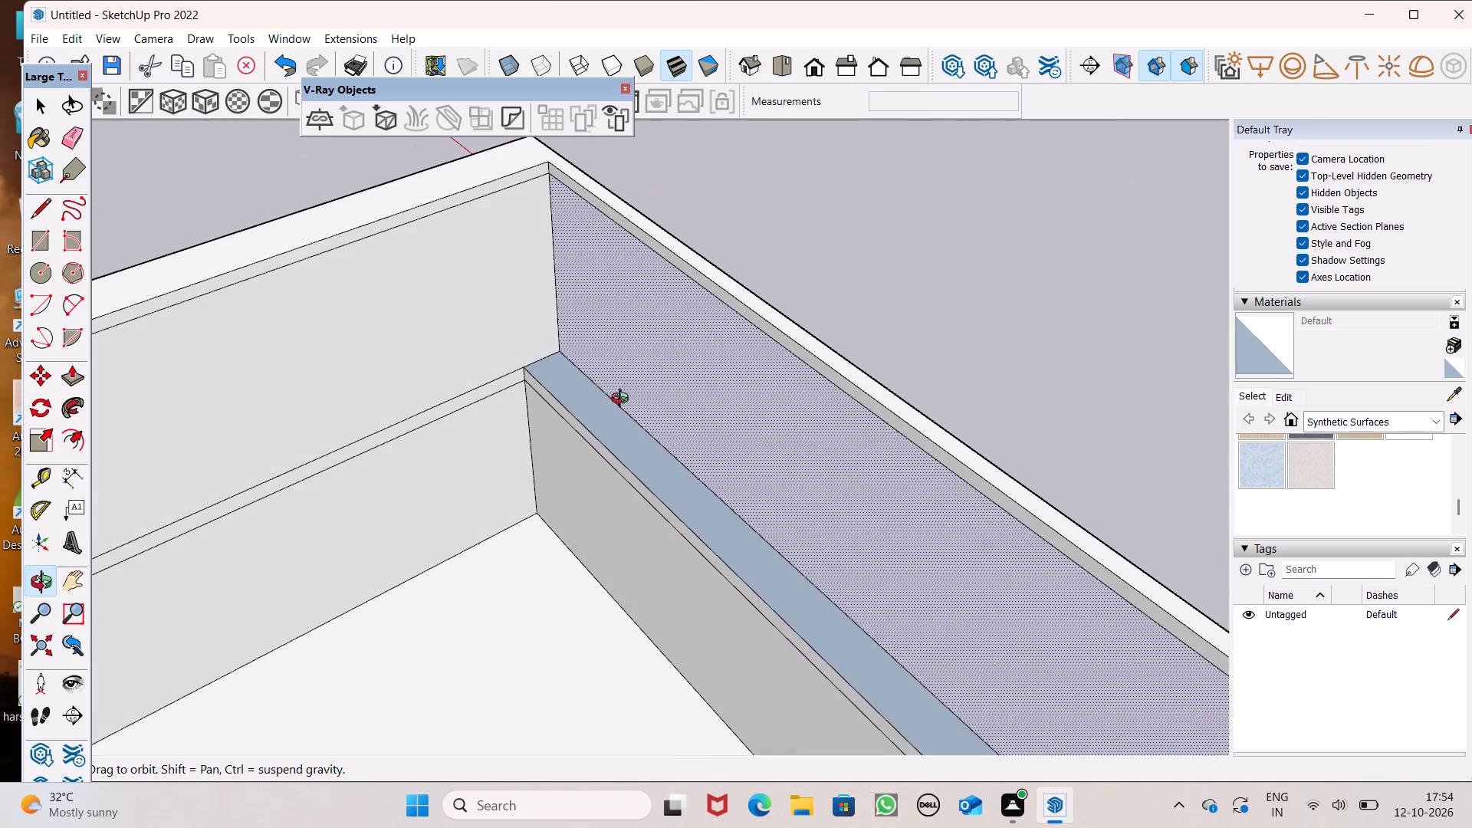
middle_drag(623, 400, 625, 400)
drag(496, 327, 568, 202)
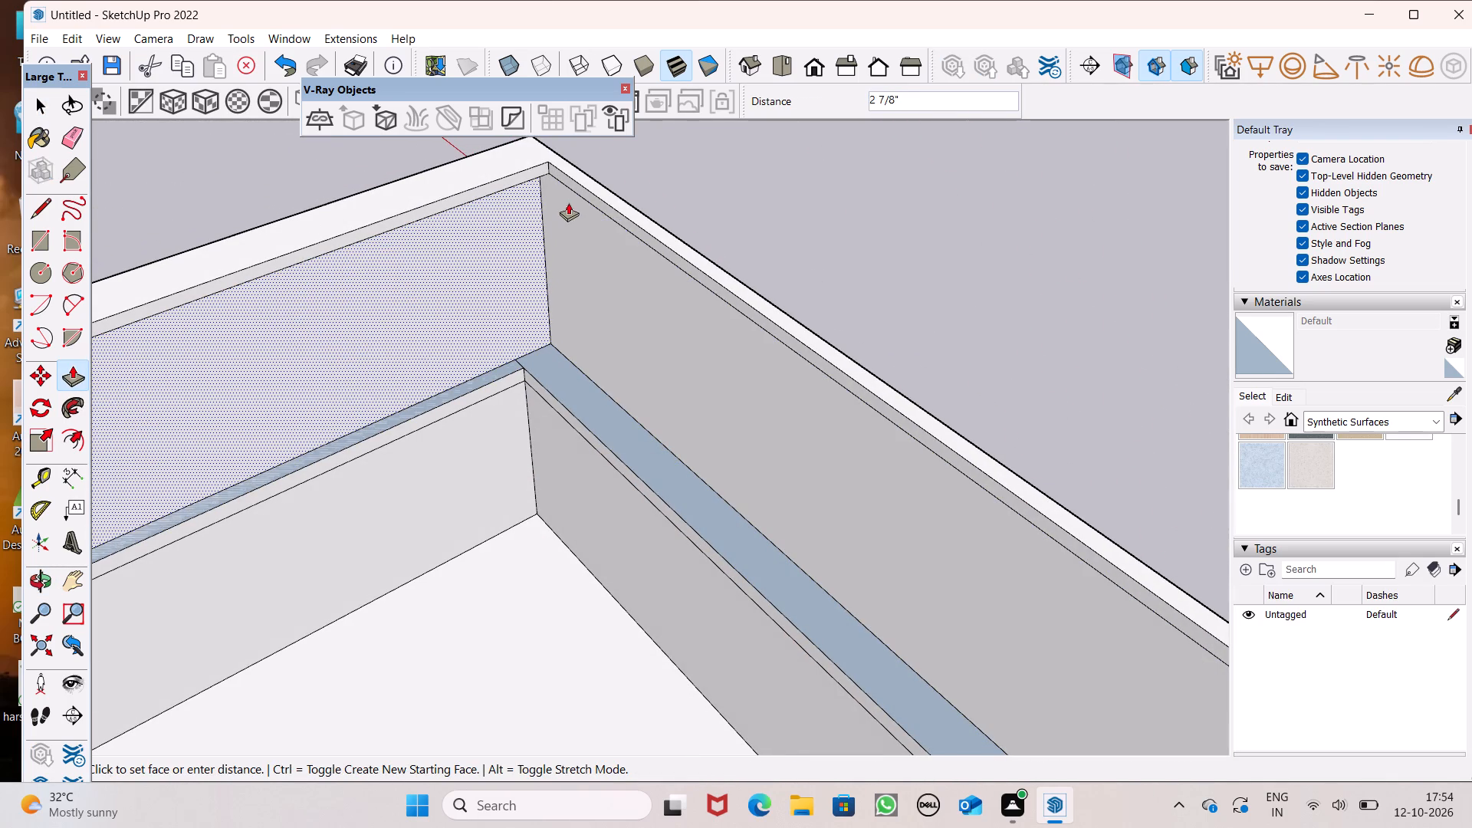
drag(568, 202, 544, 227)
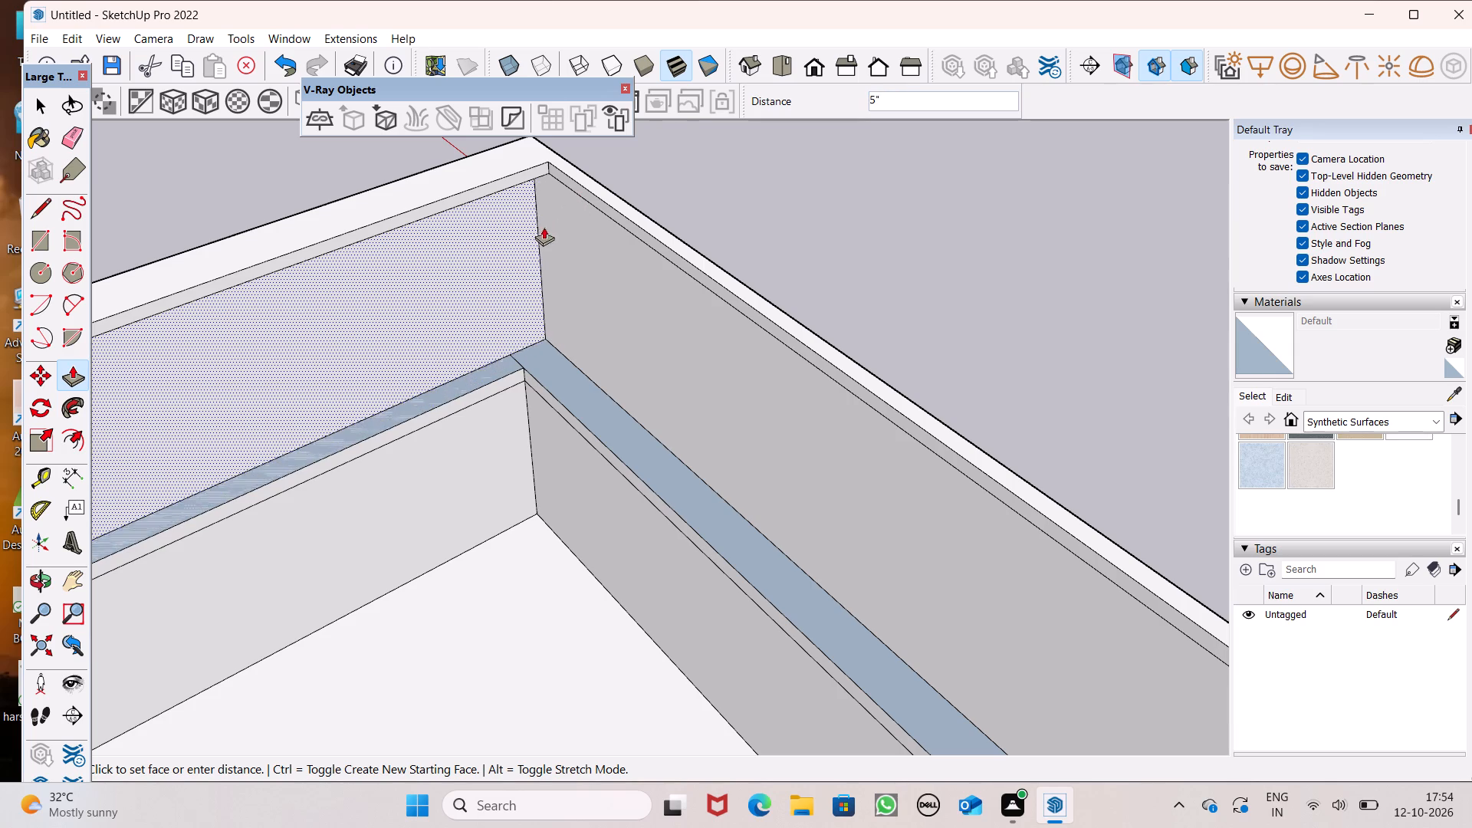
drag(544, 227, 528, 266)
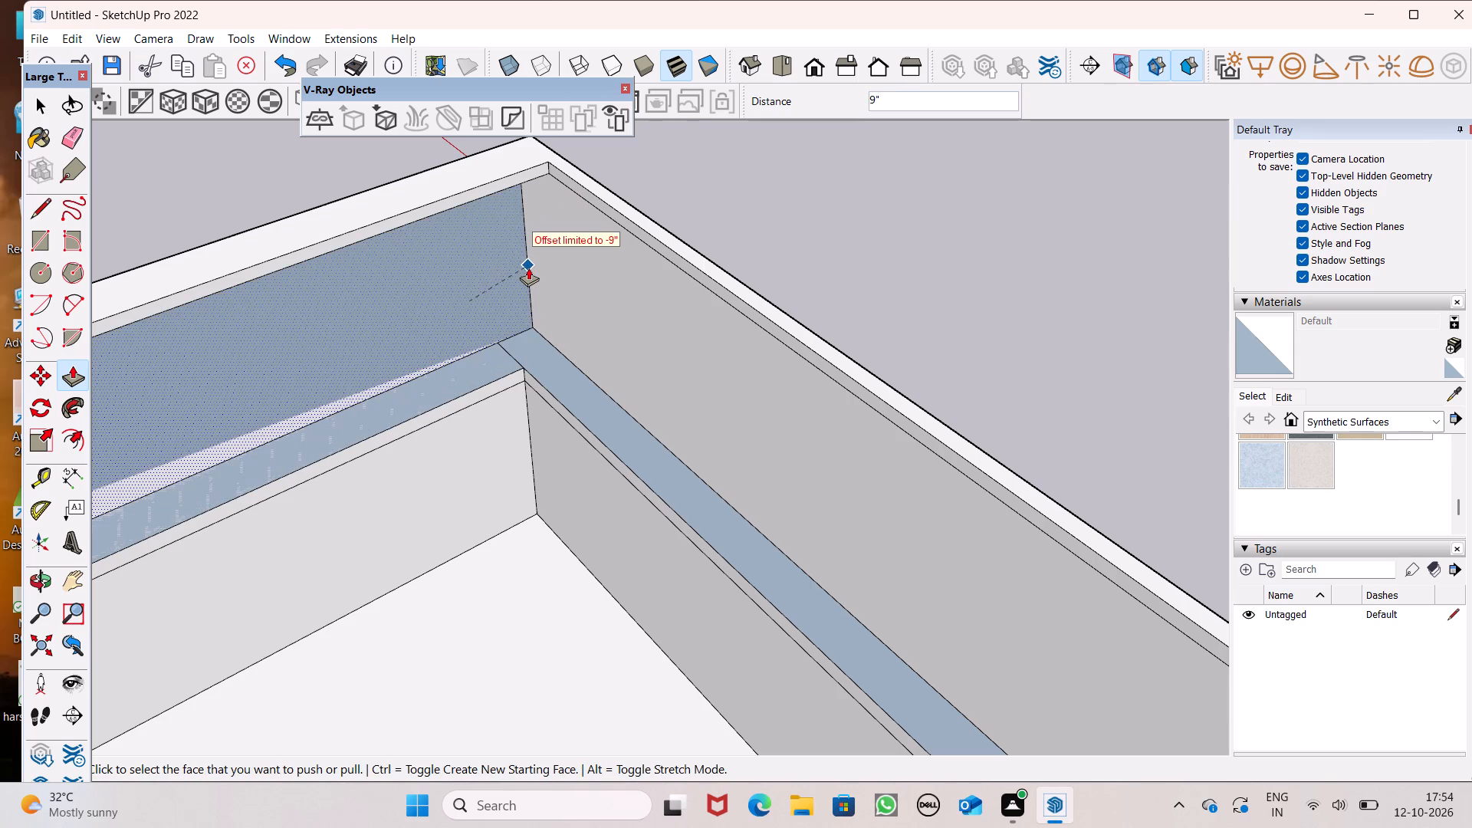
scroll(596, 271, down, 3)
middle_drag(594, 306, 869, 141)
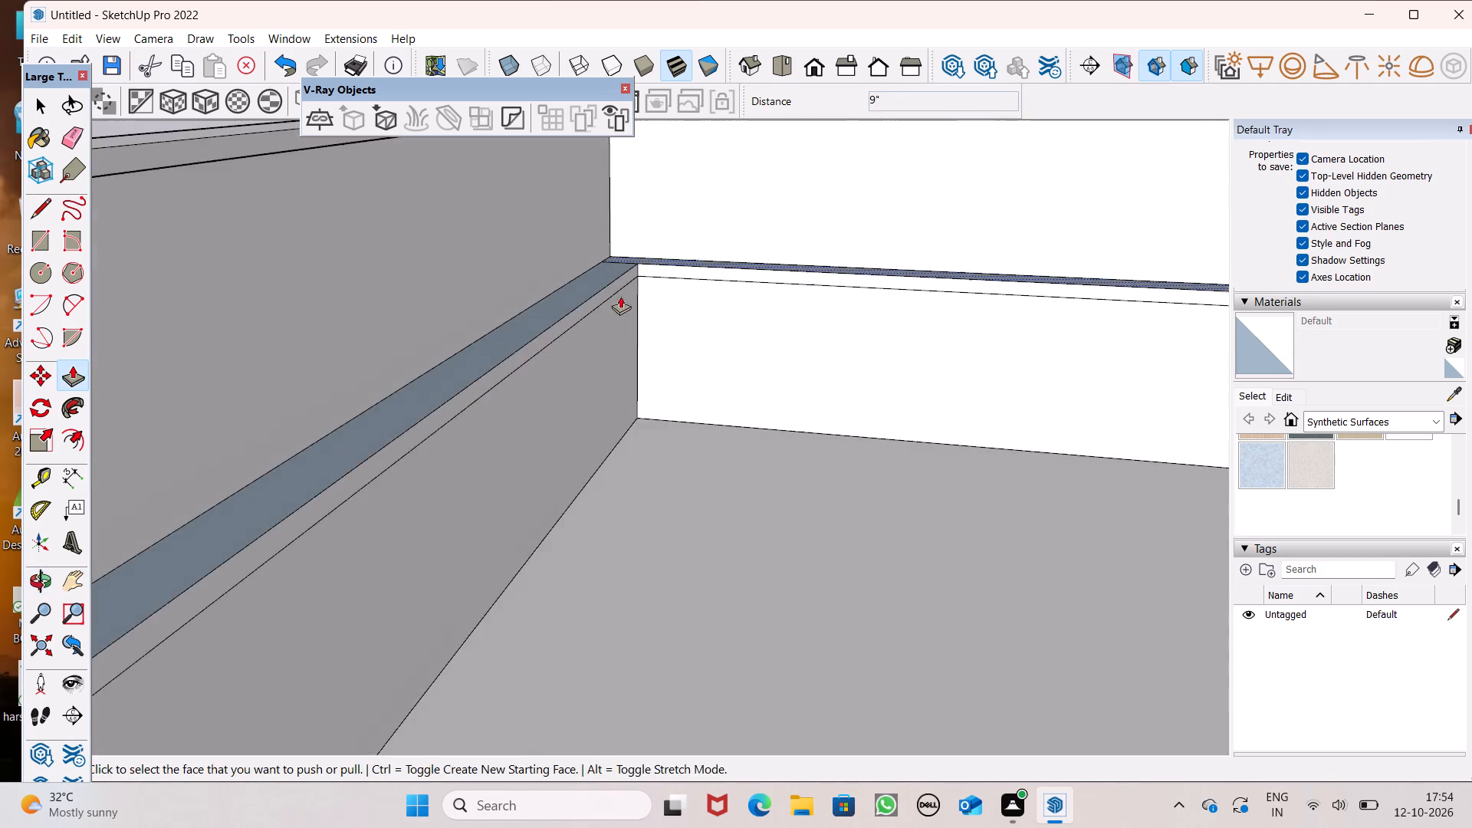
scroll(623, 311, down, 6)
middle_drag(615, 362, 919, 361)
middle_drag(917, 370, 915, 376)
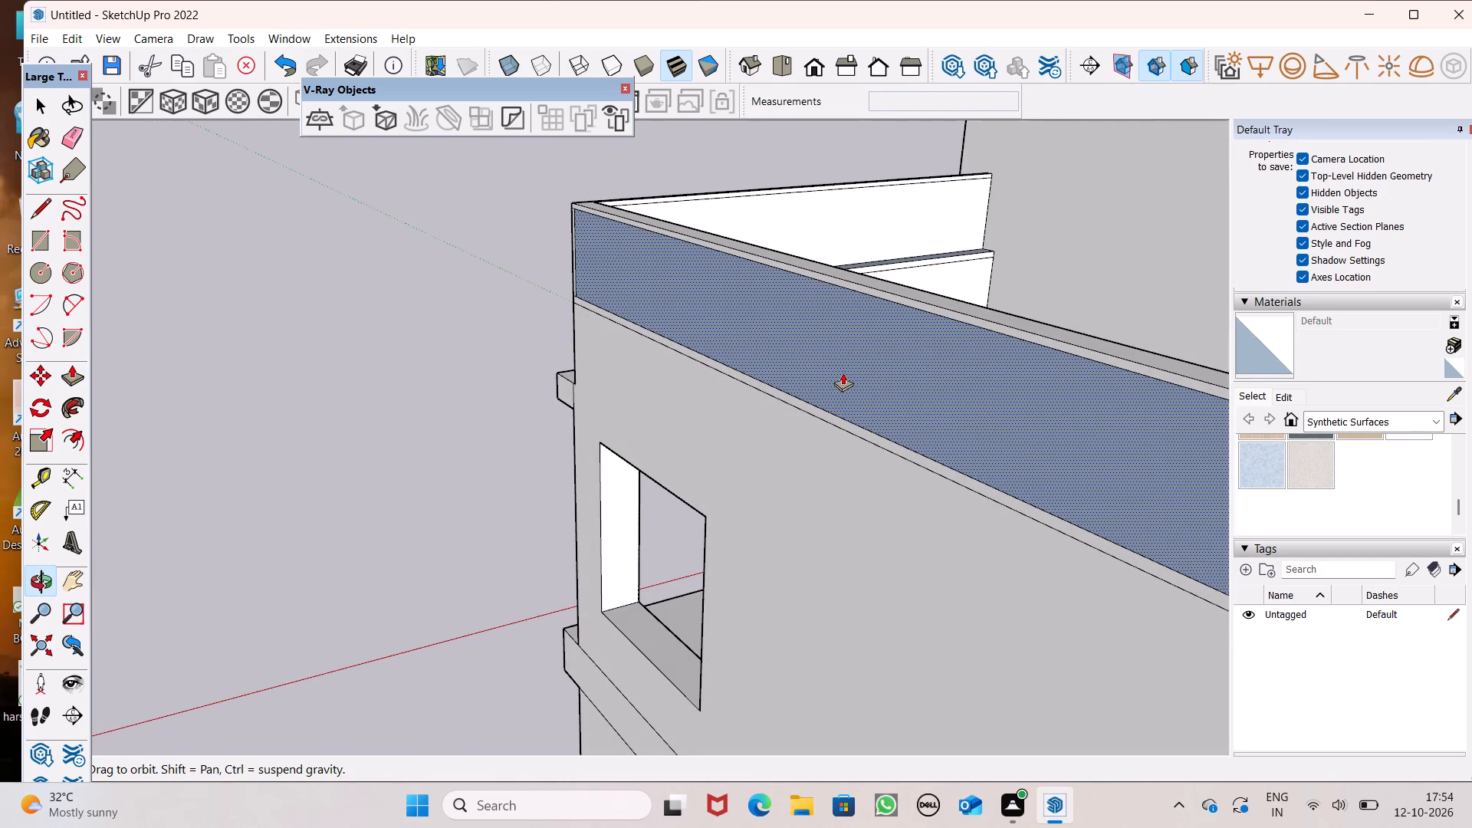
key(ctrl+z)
Push the inner face of the long side parapet's 3' band outward 5 9/16", thinning that band.
scroll(841, 372, down, 4)
middle_drag(854, 407, 448, 441)
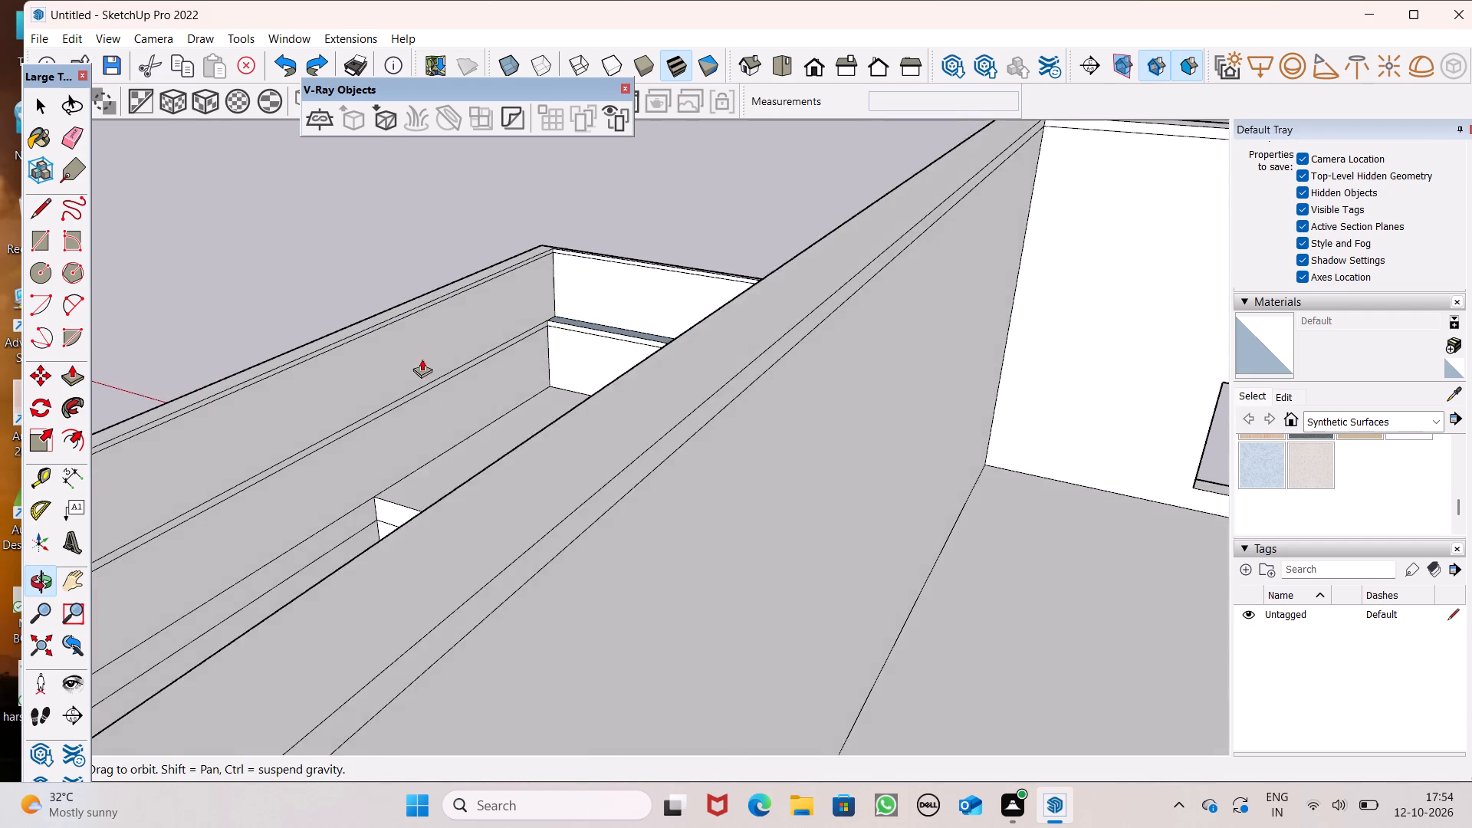
scroll(476, 288, up, 6)
scroll(566, 265, up, 3)
middle_drag(613, 294, 607, 300)
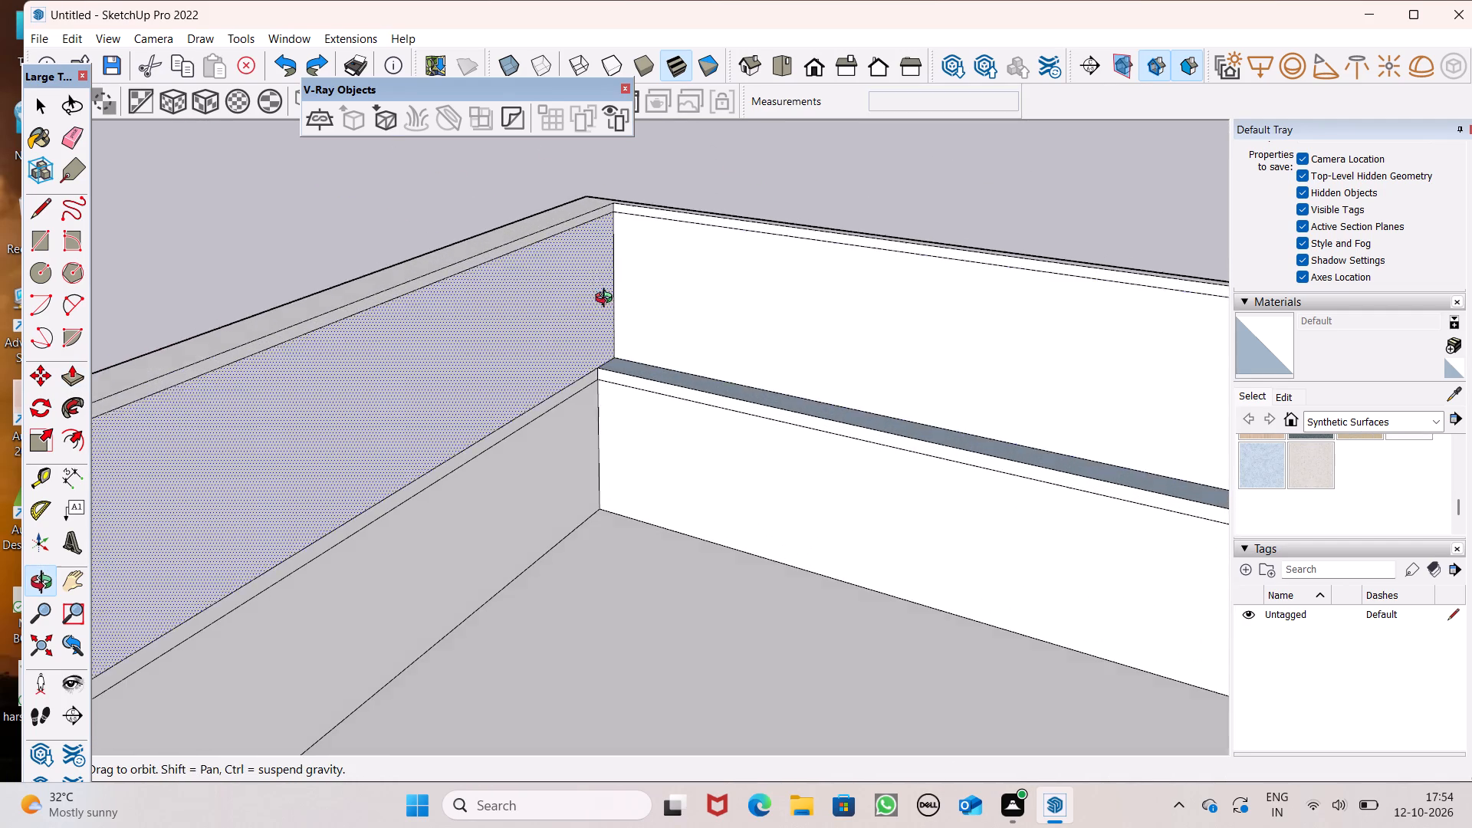
middle_drag(607, 300, 465, 343)
scroll(465, 317, up, 2)
drag(511, 318, 504, 310)
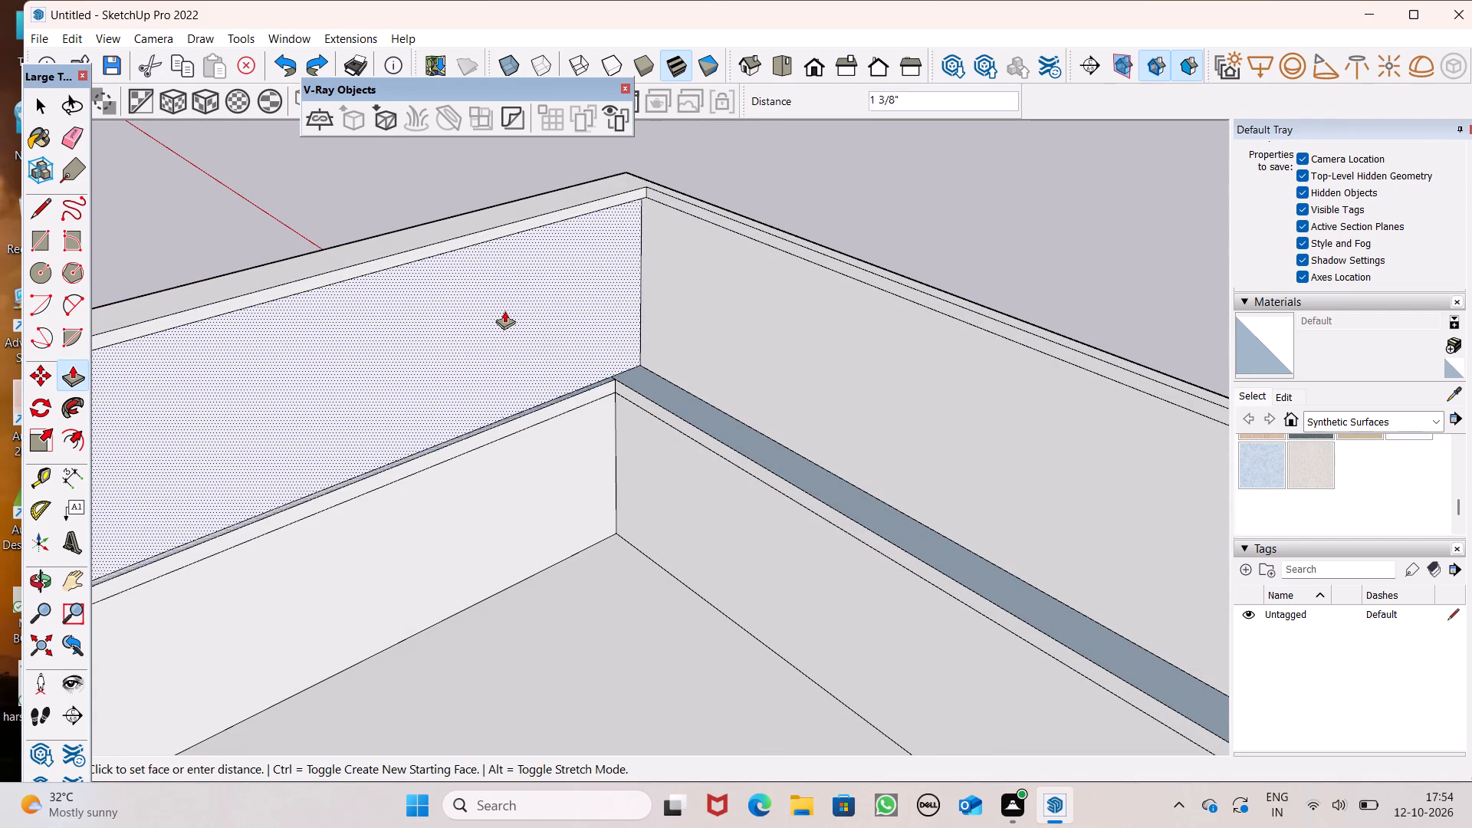
drag(504, 310, 497, 302)
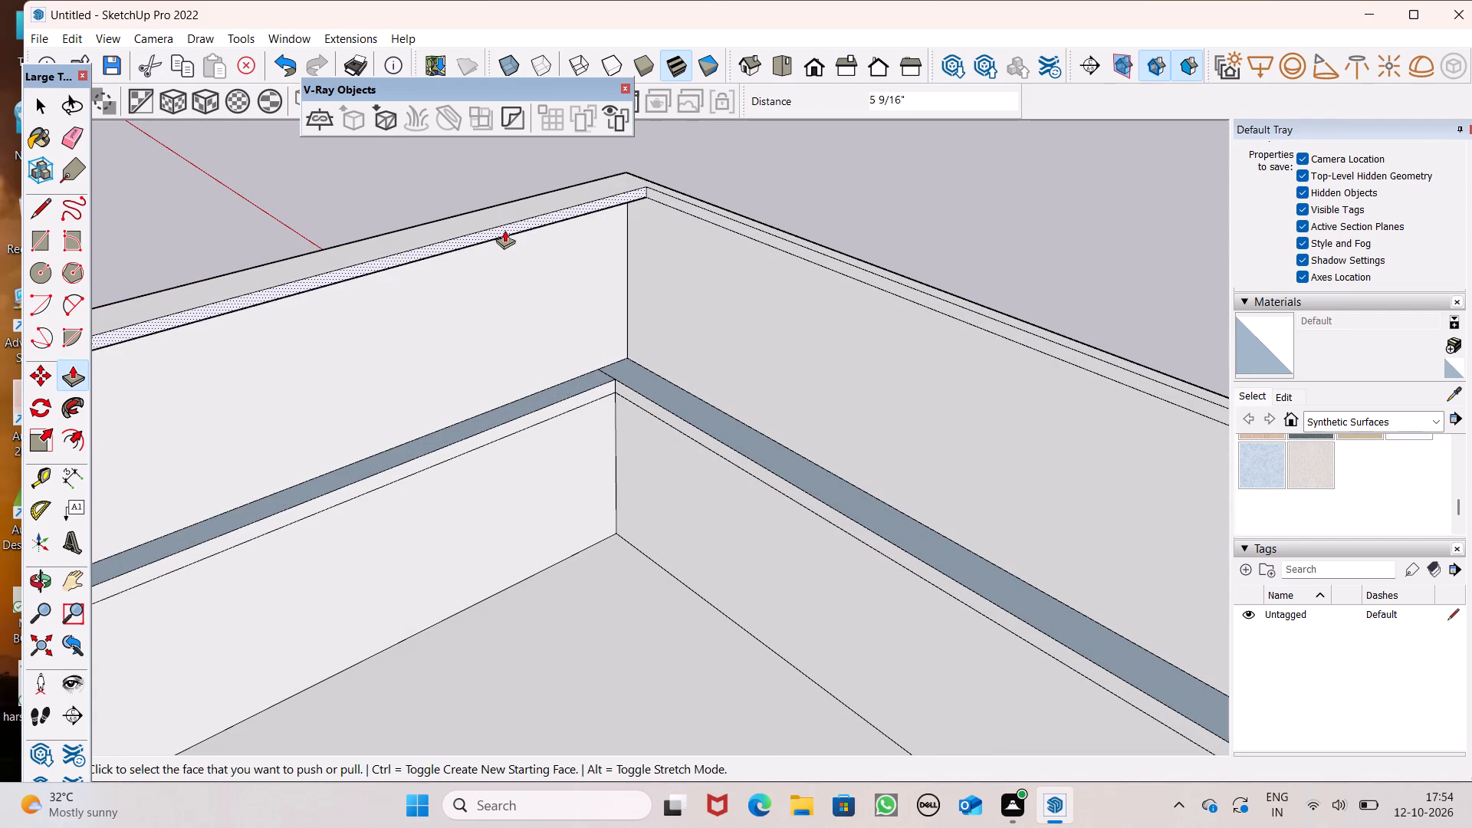
Push the inner face of the long side parapet's 2" cap band outward 5 9/16", flush with the band below.
drag(508, 232, 475, 246)
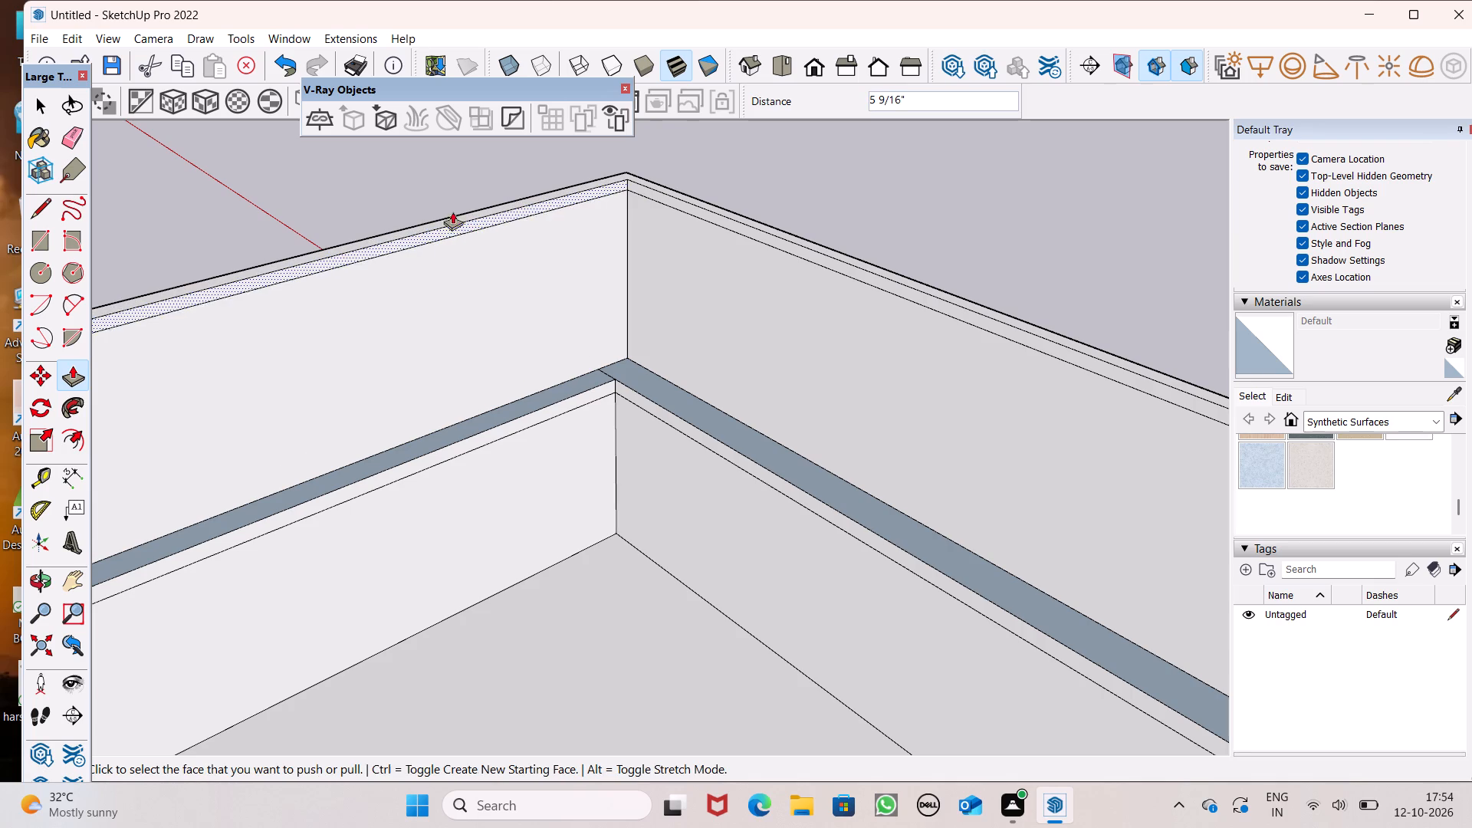
Examine the thinned terrace parapets and the building's upper walls, side and front facade from several angles.
scroll(531, 140, down, 5)
middle_drag(569, 288, 704, 380)
scroll(698, 308, down, 10)
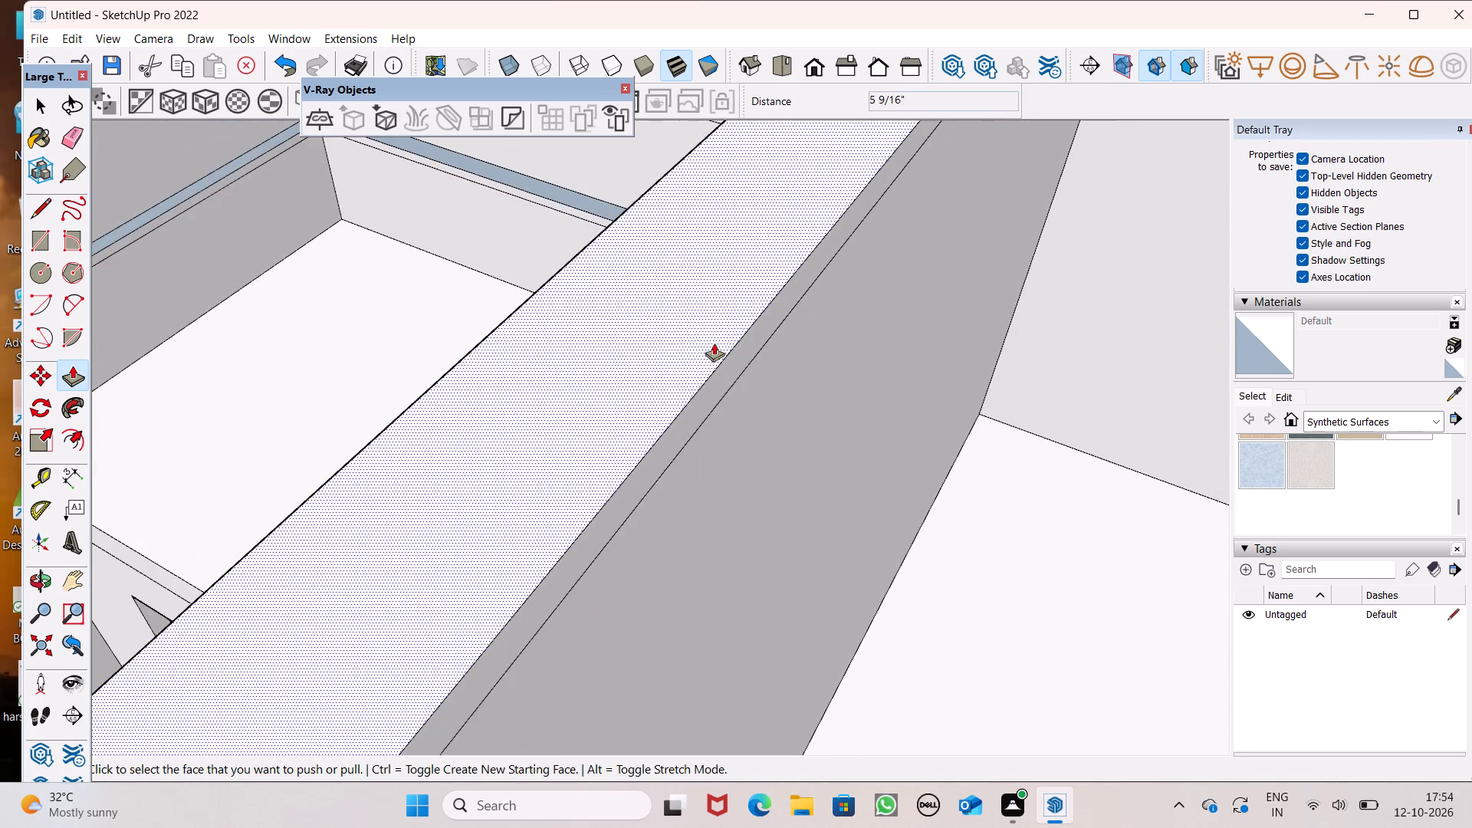
scroll(722, 312, down, 11)
scroll(890, 149, down, 2)
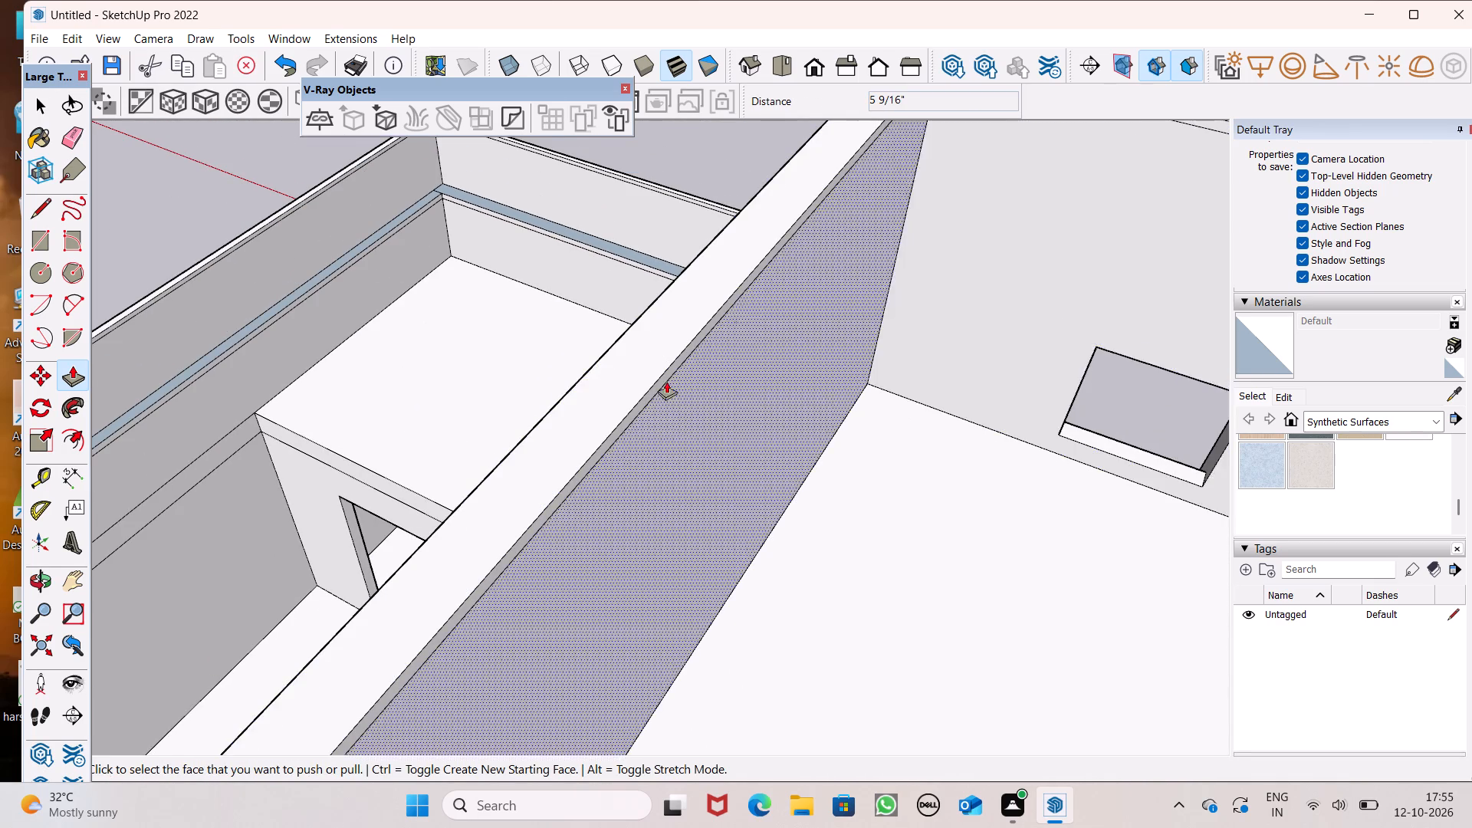
scroll(666, 381, down, 5)
scroll(826, 303, down, 7)
middle_drag(602, 407, 906, 360)
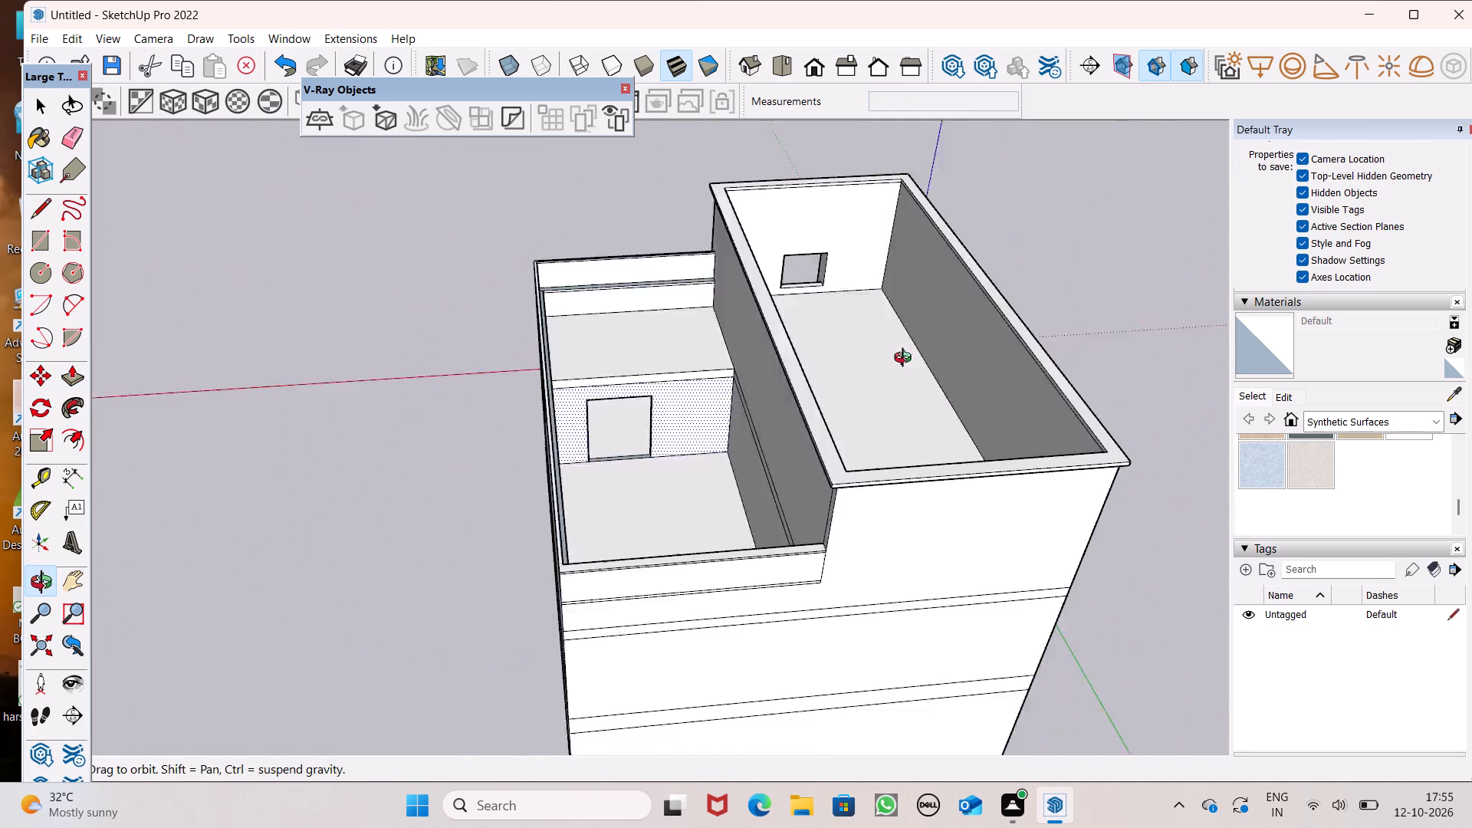
middle_drag(906, 360, 1006, 310)
scroll(643, 330, up, 7)
middle_drag(646, 360, 1057, 382)
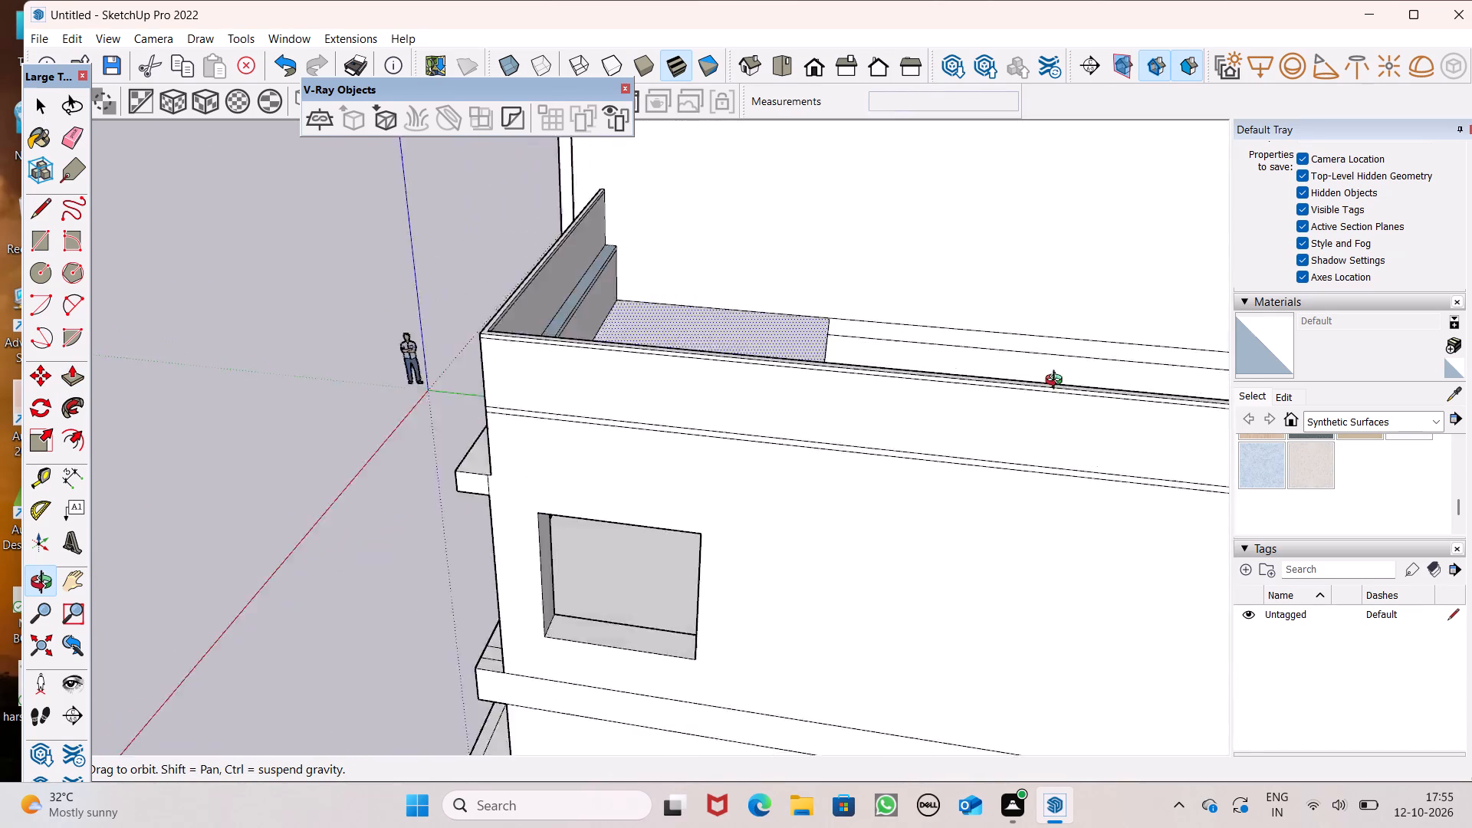
middle_drag(1057, 382, 1418, 344)
middle_drag(670, 333, 879, 333)
Leave Push/Pull and open the list of material collections.
key(space)
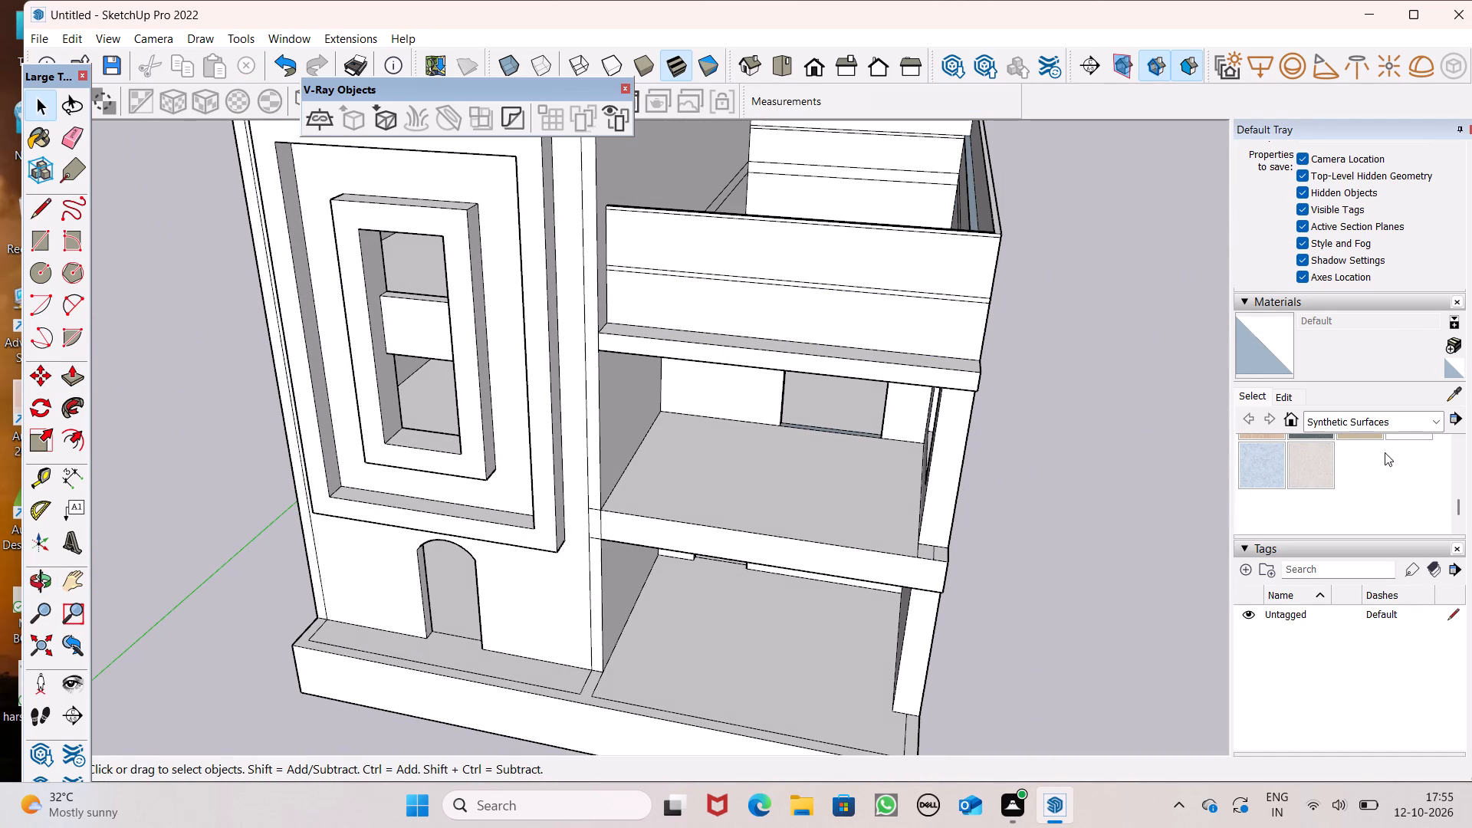
click(1395, 426)
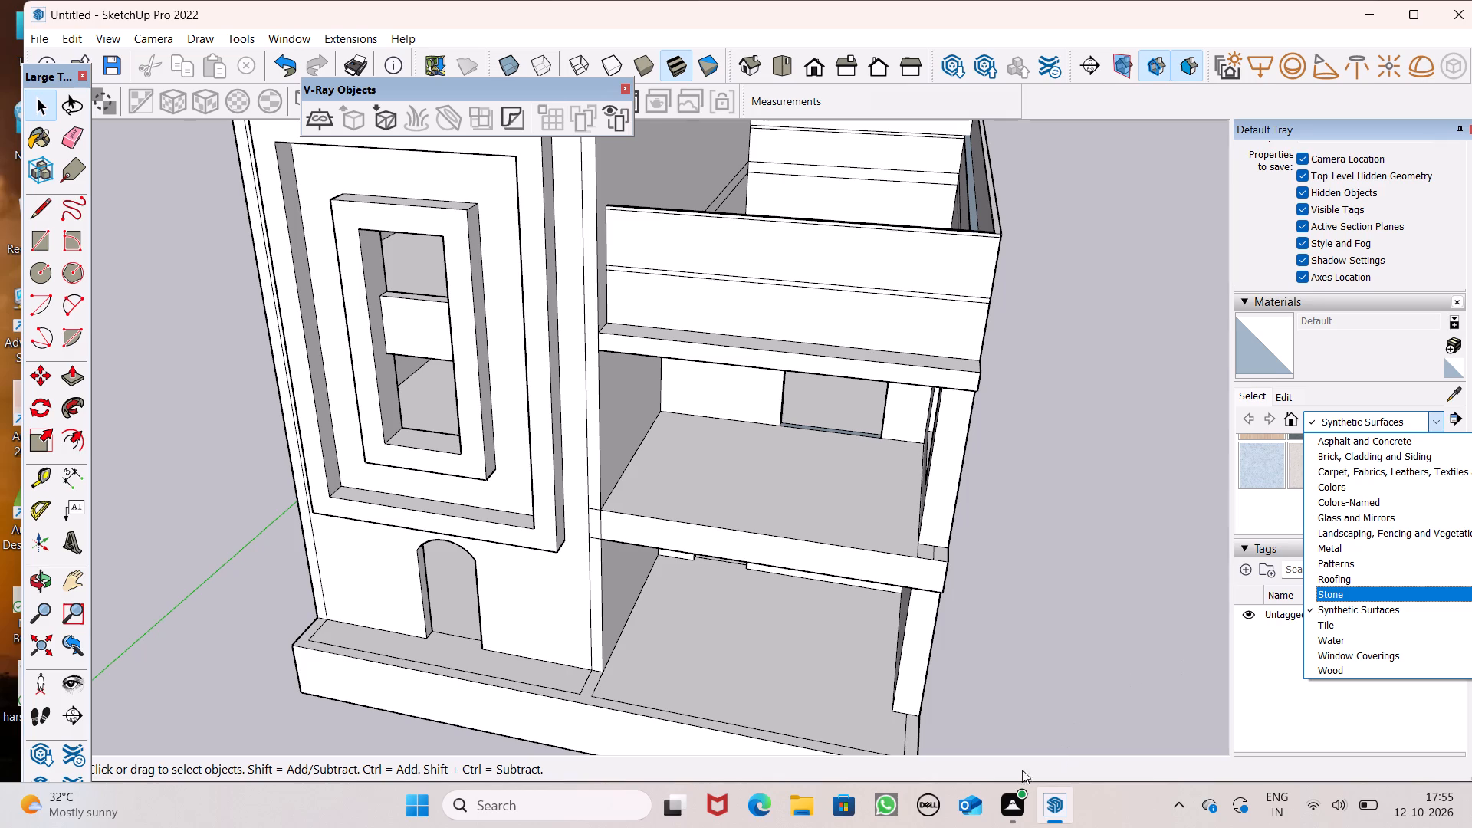
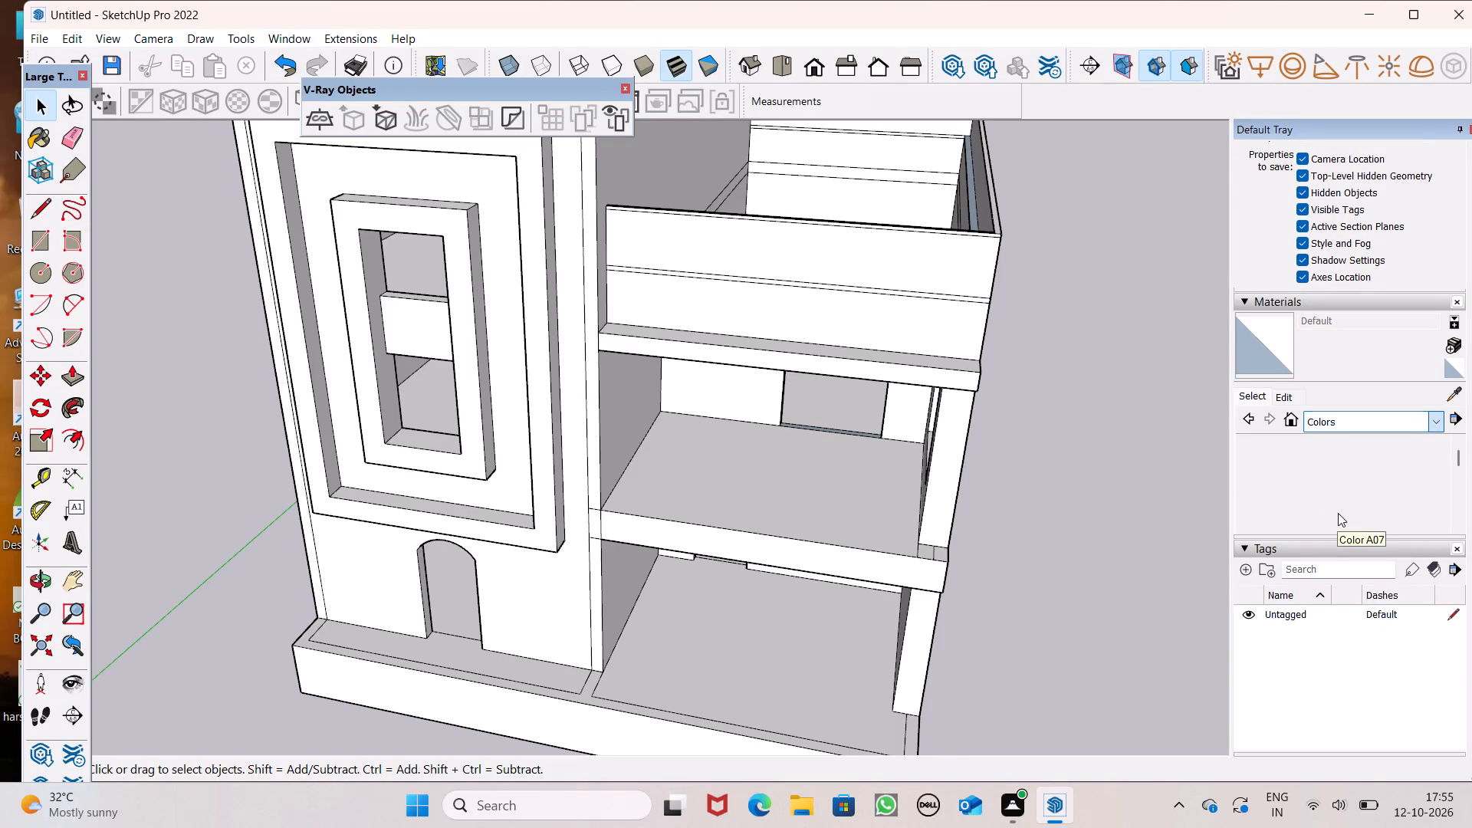
Paint the narrow horizontal band midway up the front terrace parapet with Color M05.
scroll(1338, 513, down, 8)
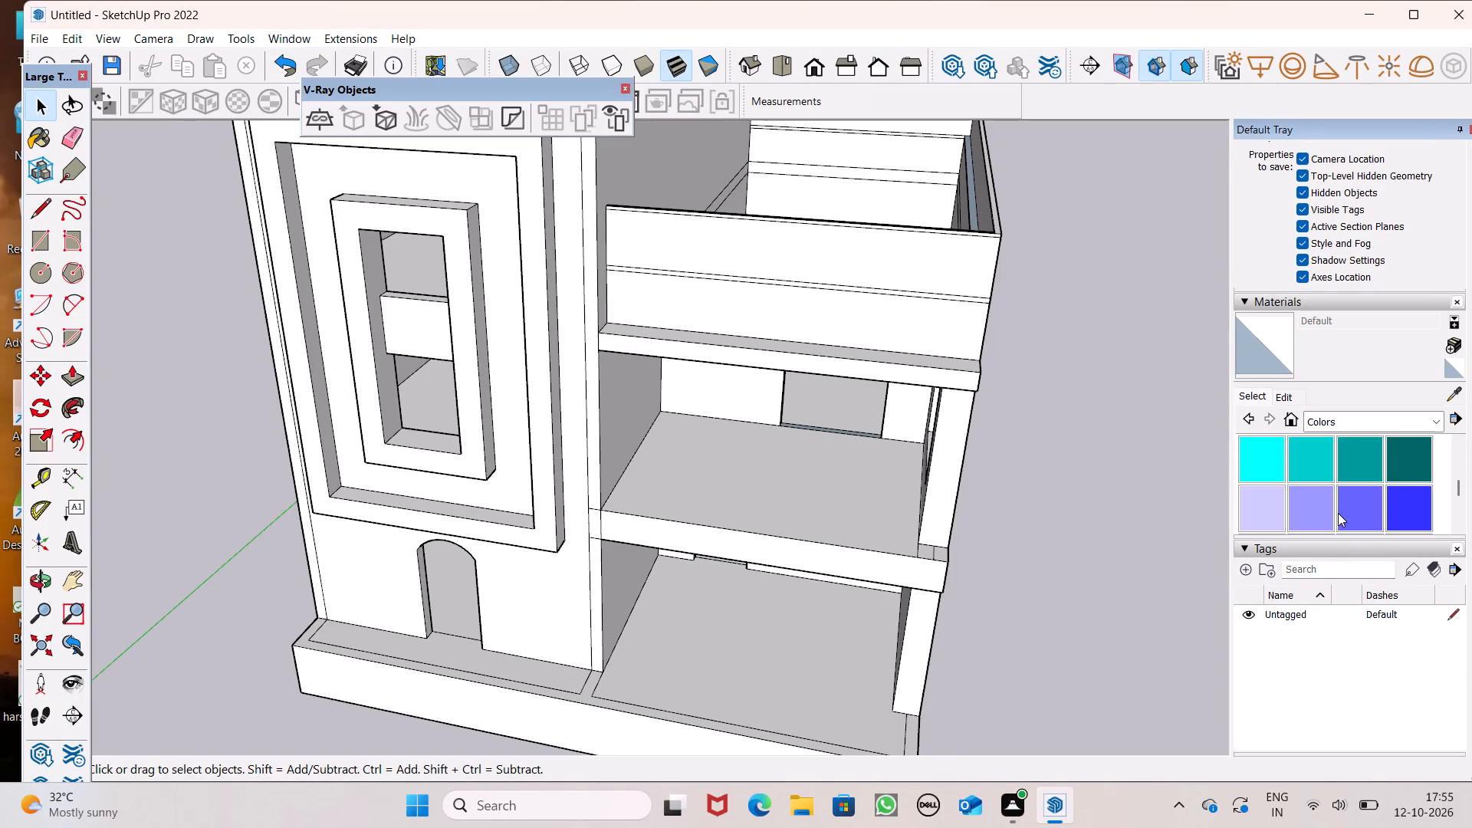
scroll(1338, 513, down, 6)
scroll(1347, 508, up, 1)
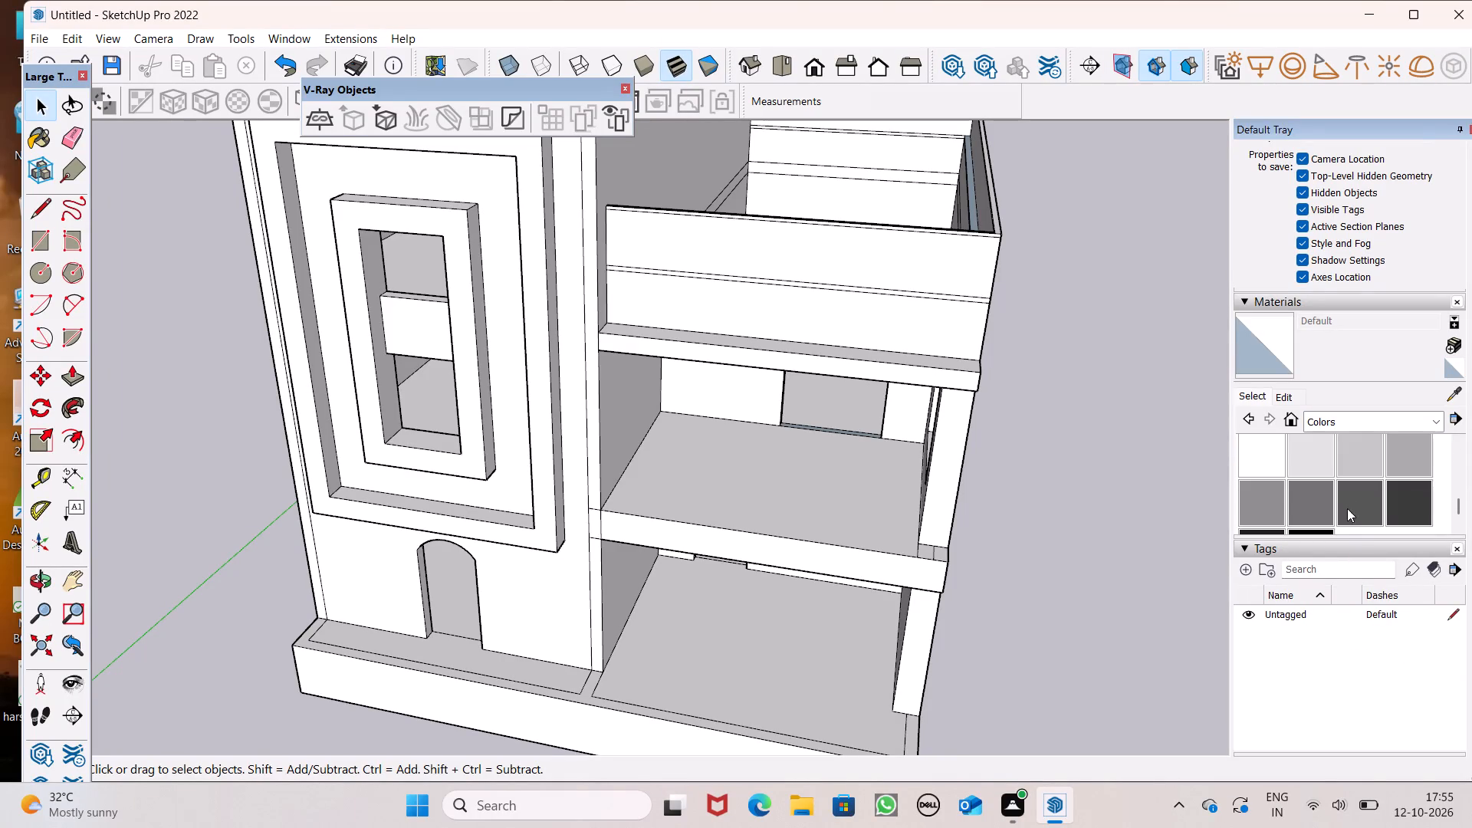
click(1334, 508)
click(1306, 507)
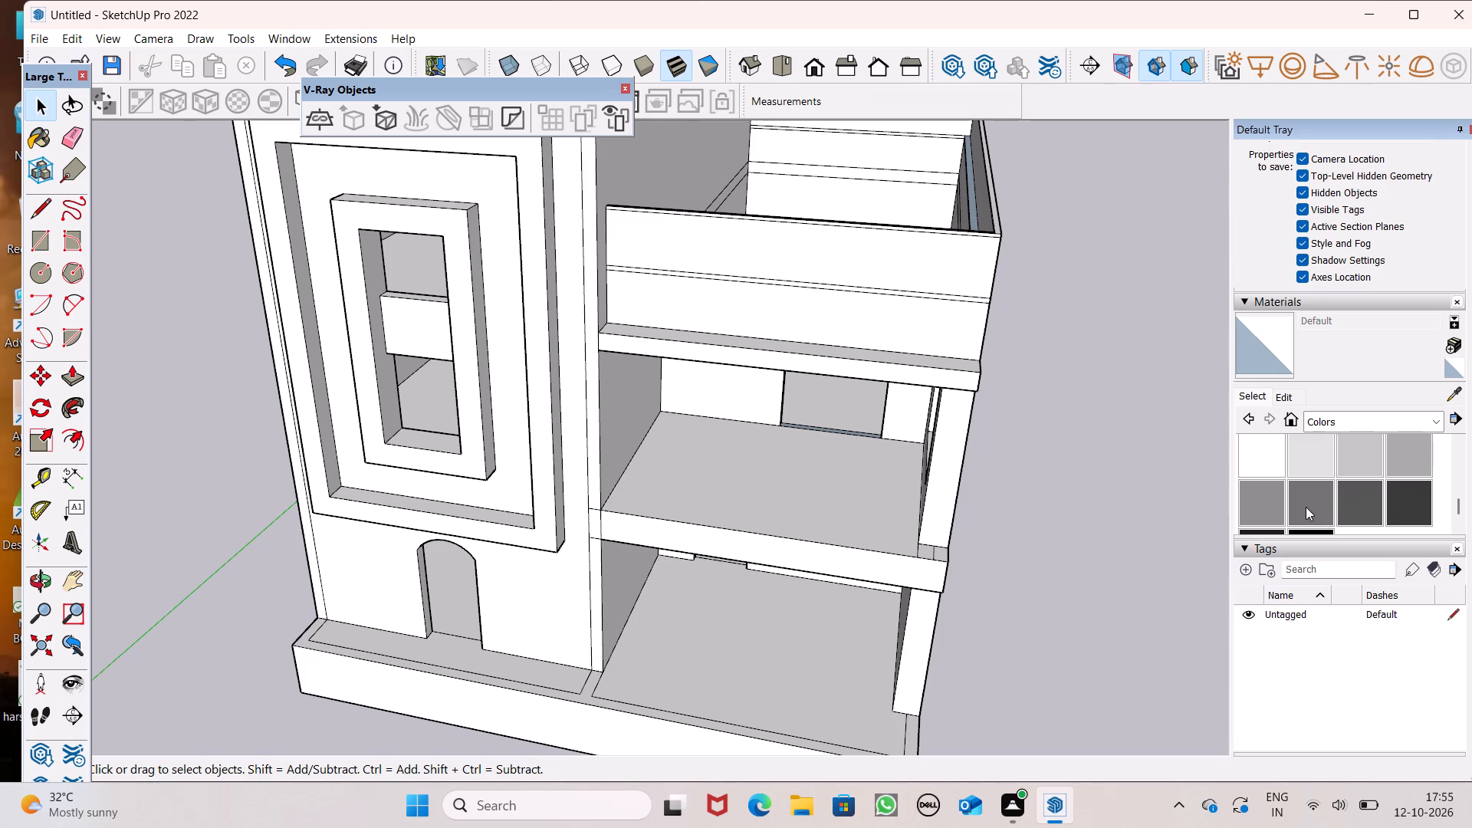
scroll(710, 286, up, 4)
scroll(678, 269, down, 1)
scroll(678, 269, up, 2)
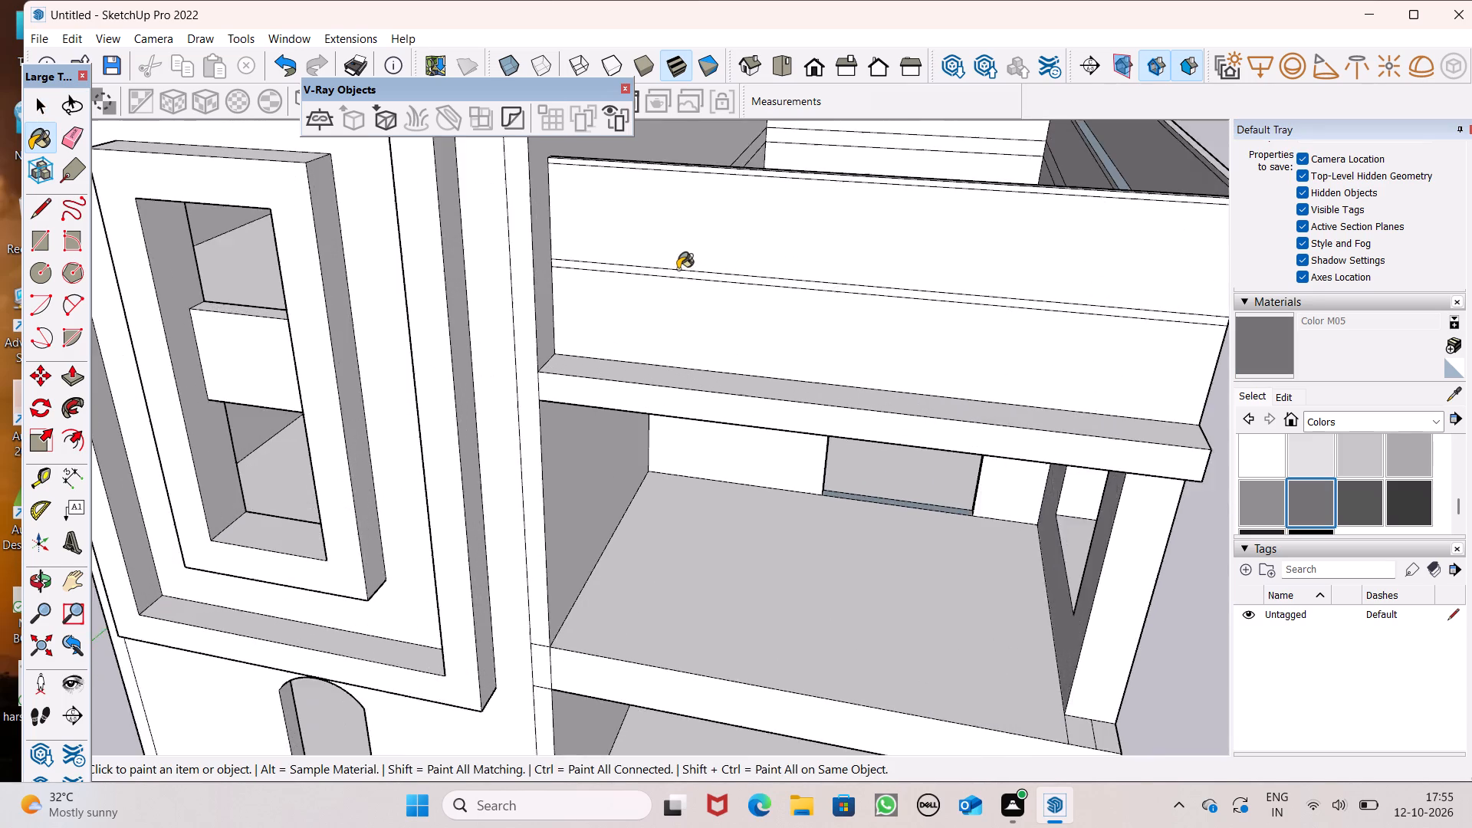
scroll(674, 269, up, 8)
click(633, 276)
Paint the terrace parapet's top surface and the thin band along the front parapet's outer upper edge with Color M05.
scroll(600, 295, down, 8)
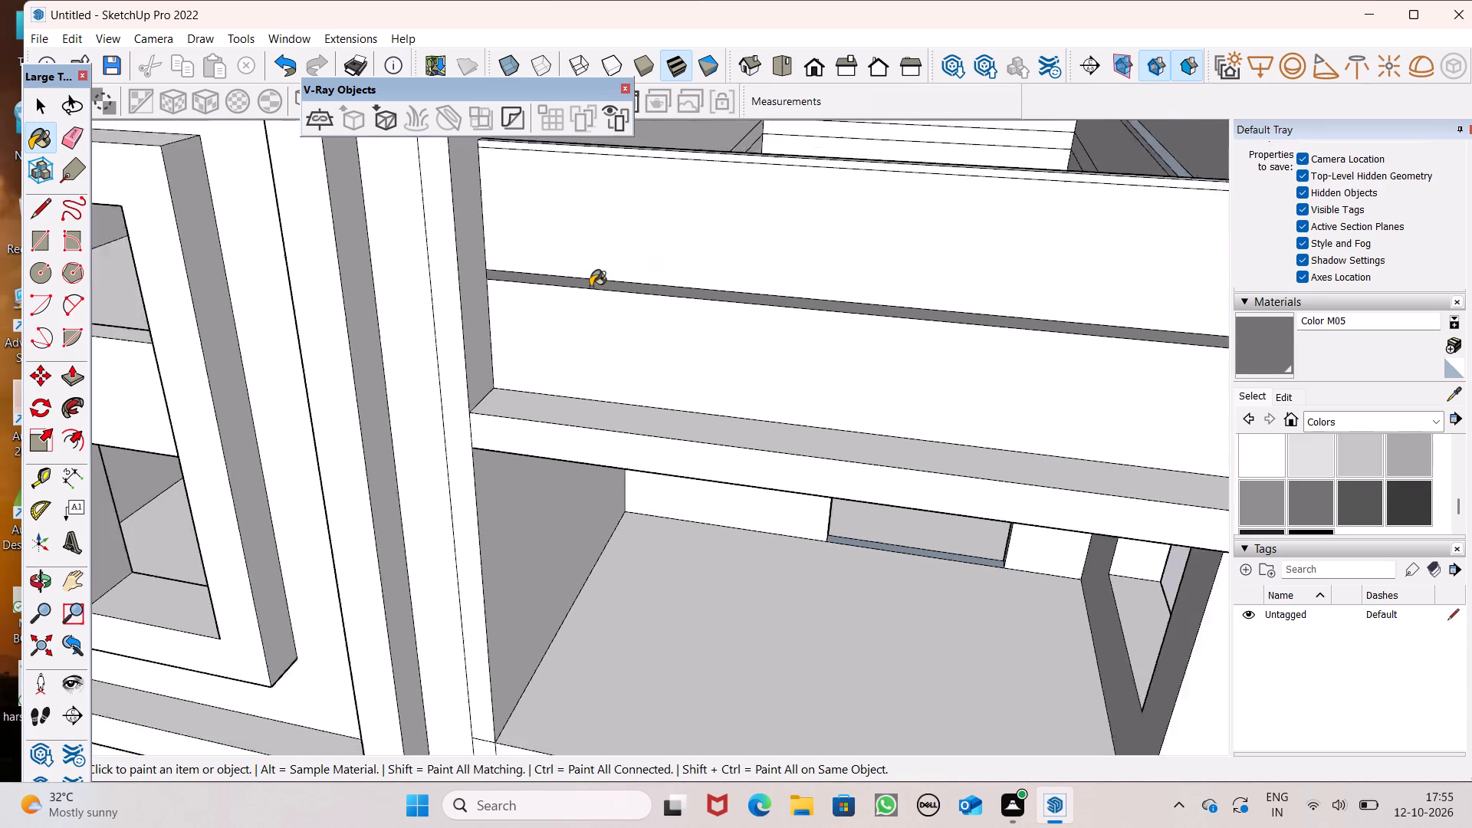
scroll(590, 287, down, 8)
middle_drag(879, 317, 616, 366)
scroll(750, 396, up, 4)
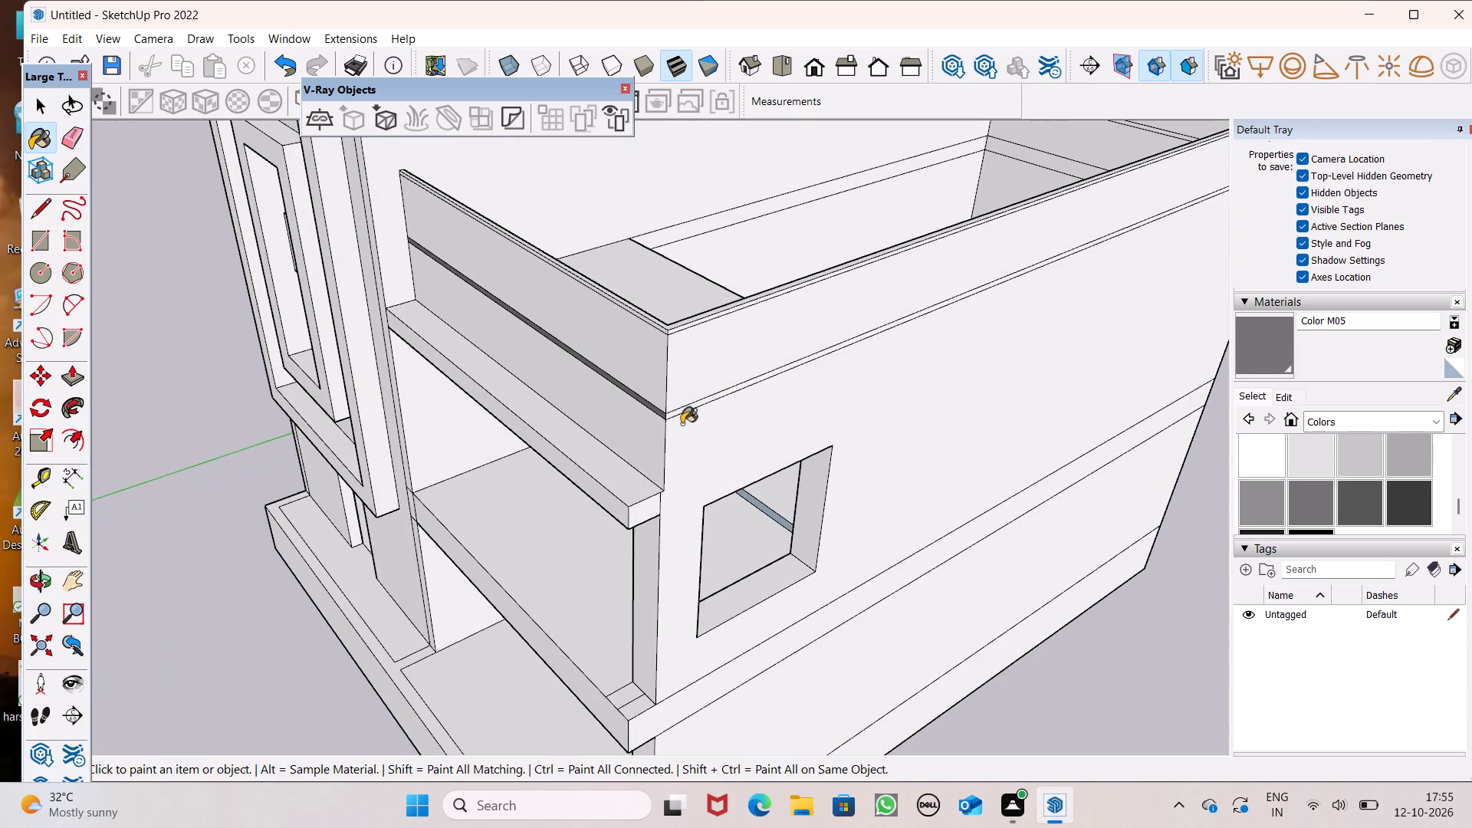
scroll(616, 395, up, 1)
middle_drag(617, 397, 753, 511)
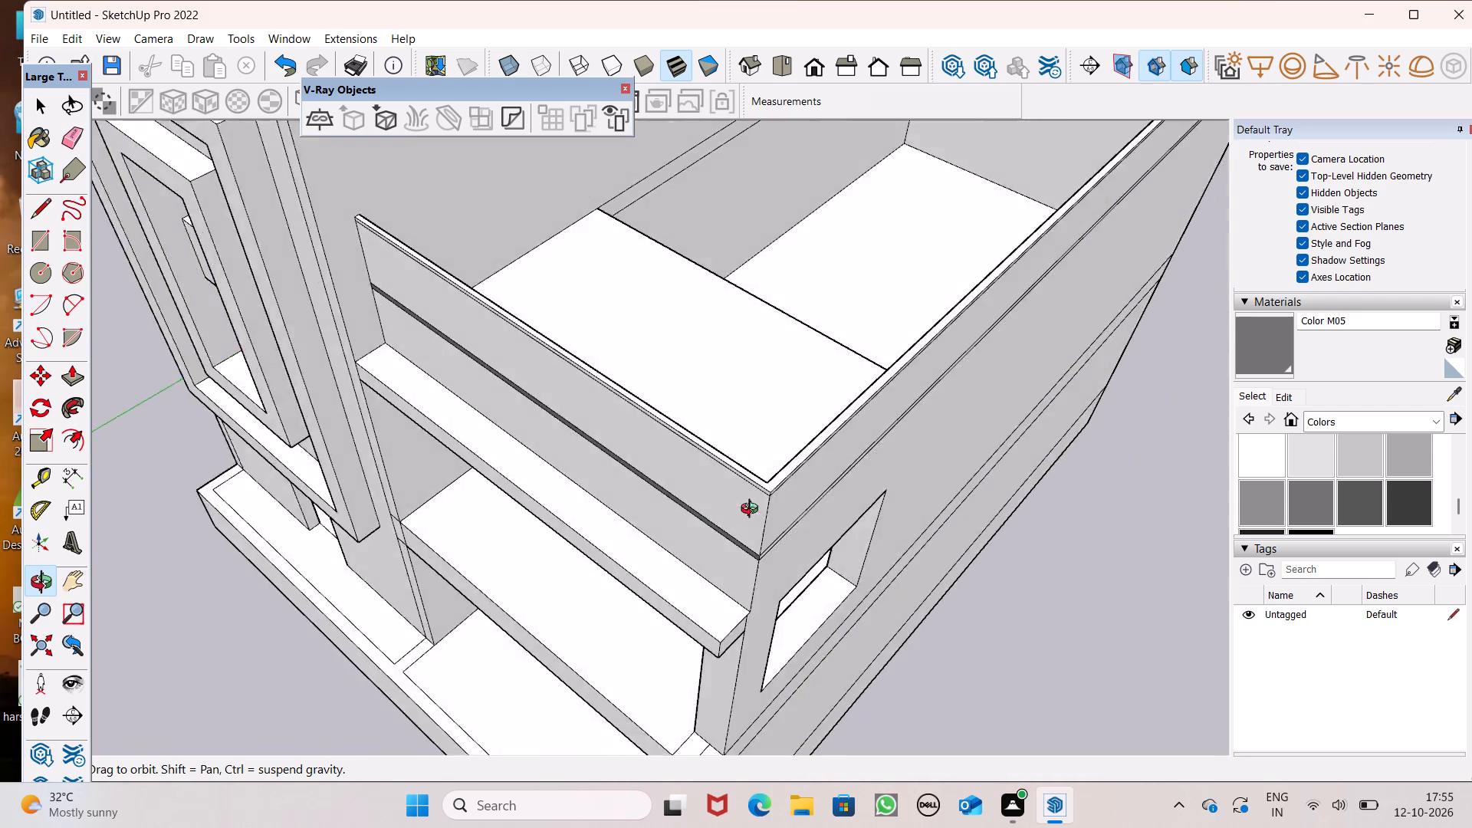
middle_drag(753, 511, 773, 509)
scroll(803, 441, up, 12)
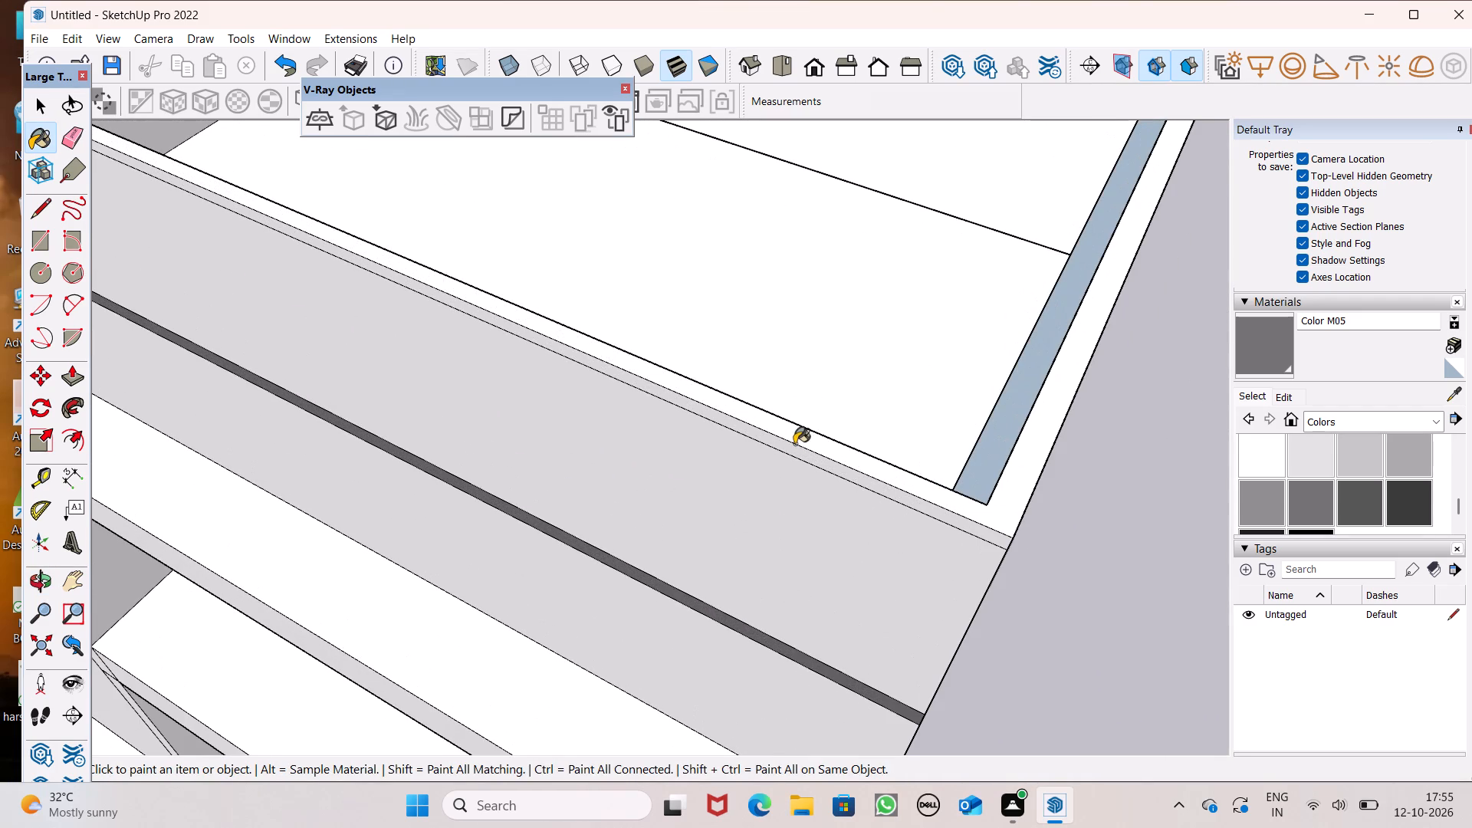
click(794, 441)
scroll(836, 399, down, 6)
middle_drag(807, 441, 879, 313)
scroll(891, 250, up, 4)
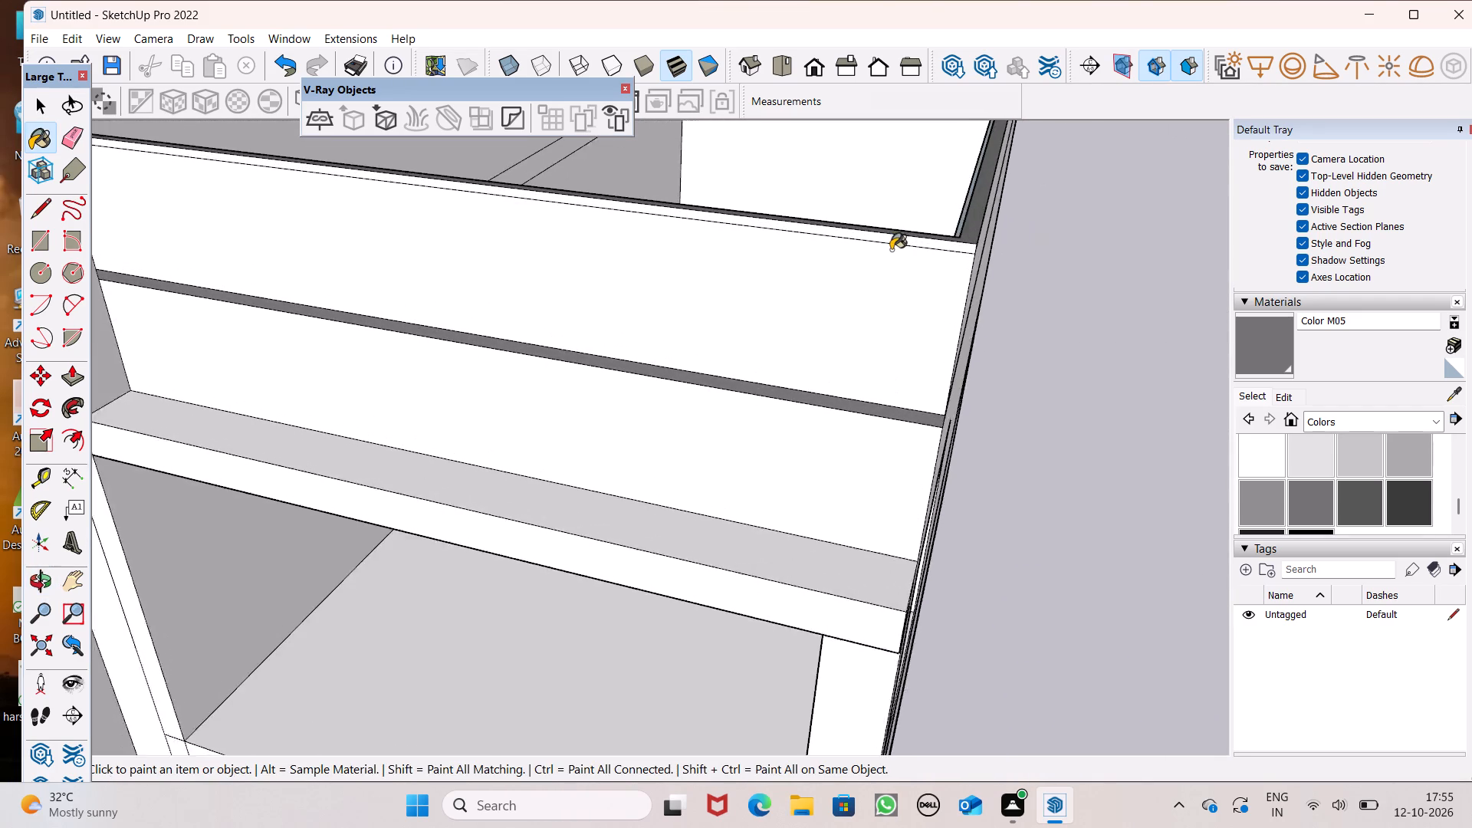
scroll(891, 250, up, 1)
click(892, 239)
Paint the thin upper-edge bands on the inner faces of the front and side terrace parapets with Color M05.
scroll(987, 207, down, 8)
middle_drag(991, 225, 987, 263)
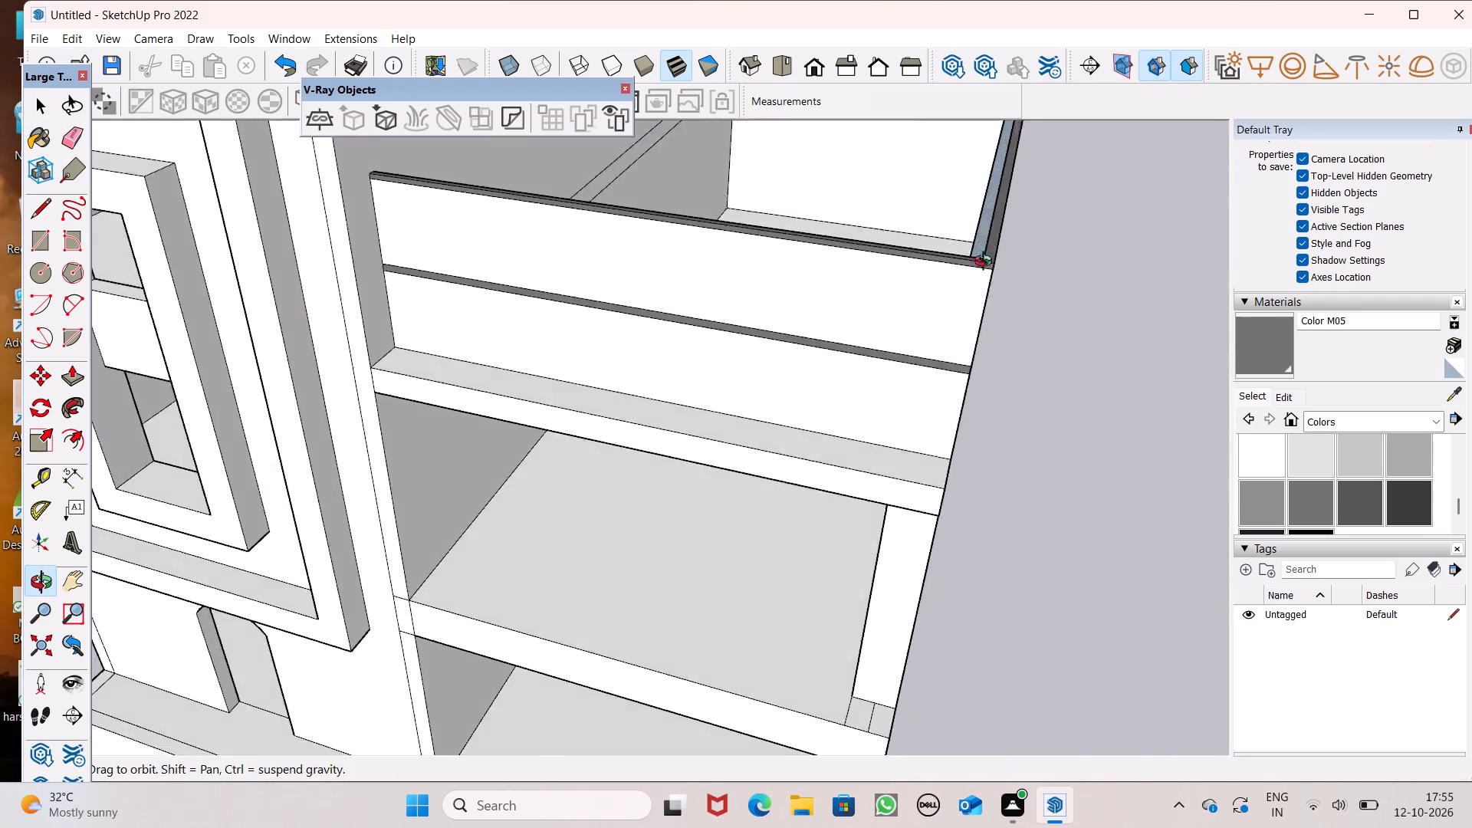
middle_drag(987, 263, 269, 384)
scroll(272, 307, up, 10)
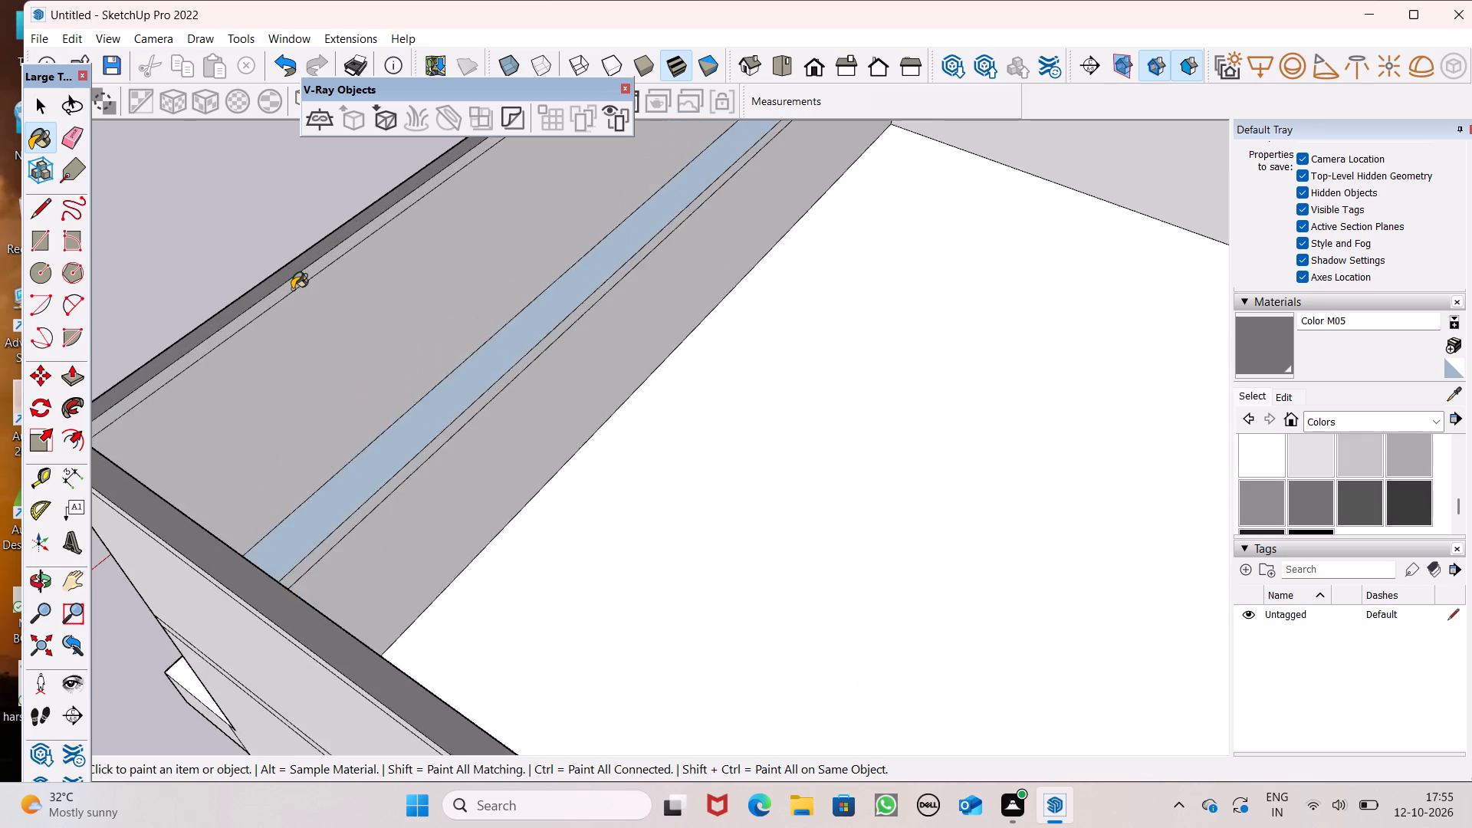
scroll(292, 289, up, 6)
click(293, 274)
scroll(462, 431, down, 10)
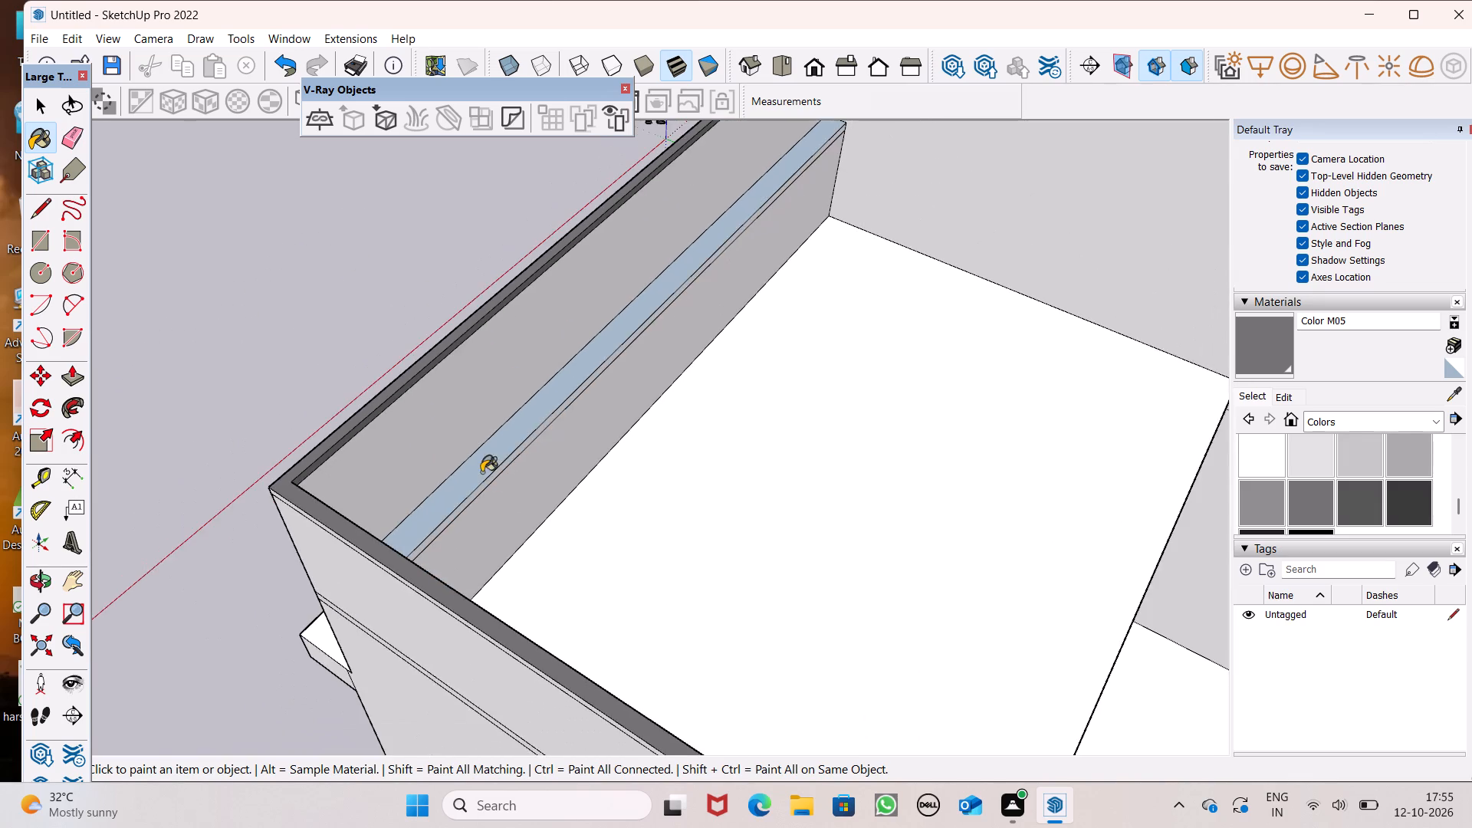
scroll(498, 496, down, 4)
middle_drag(600, 476, 166, 448)
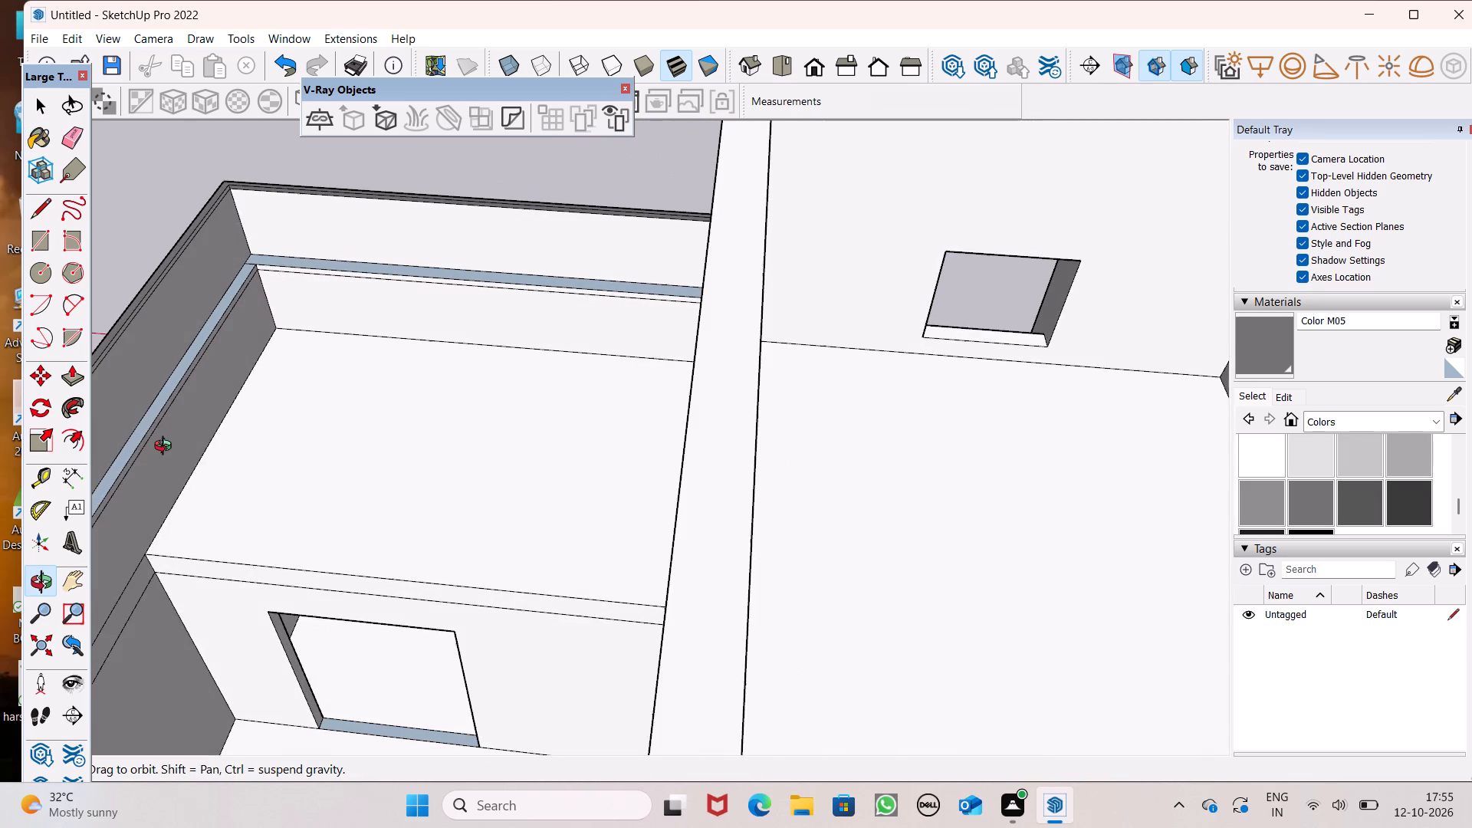
middle_drag(166, 448, 166, 447)
scroll(243, 292, up, 2)
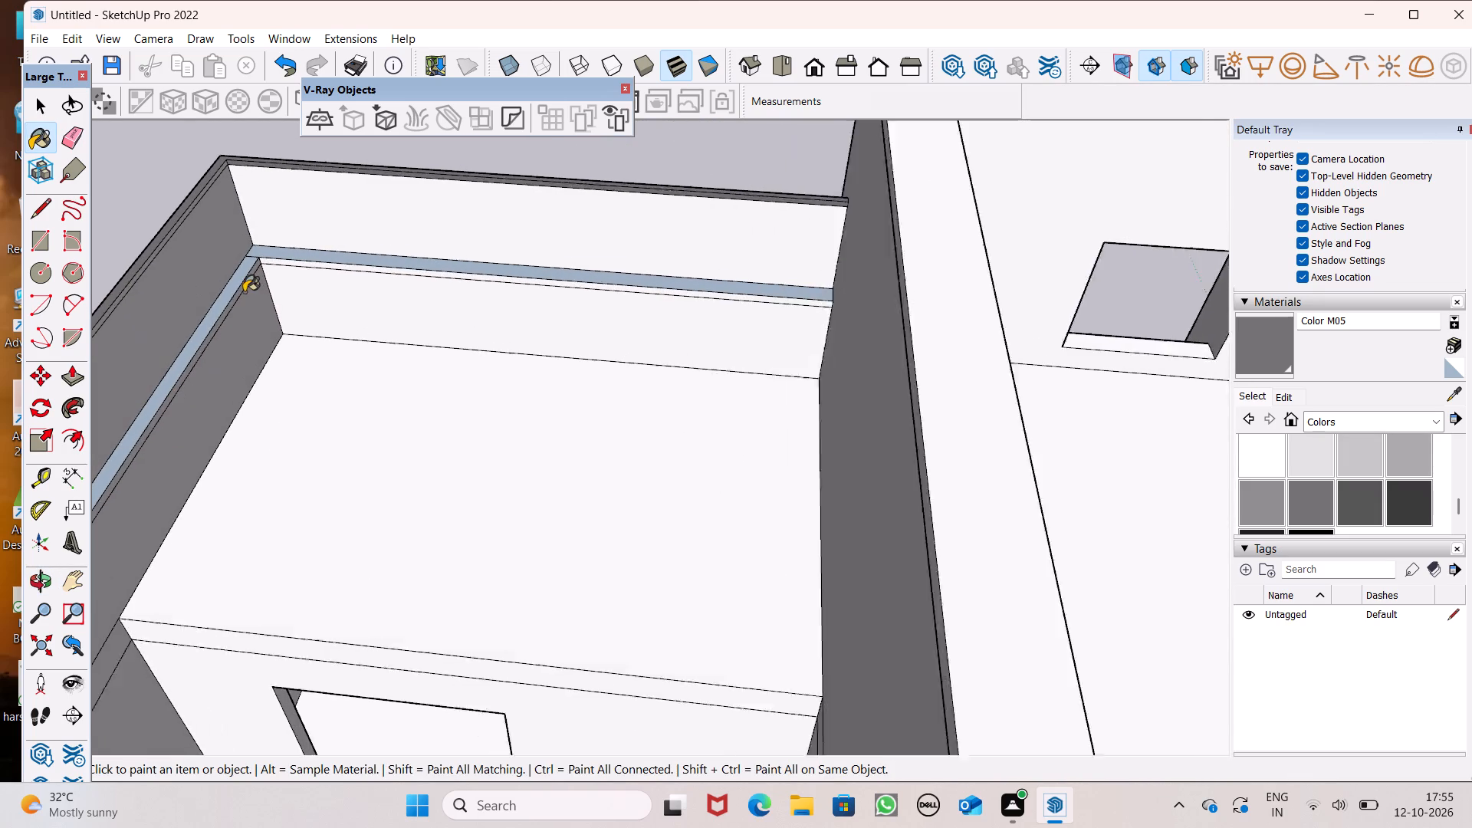
scroll(244, 292, up, 2)
scroll(116, 250, up, 5)
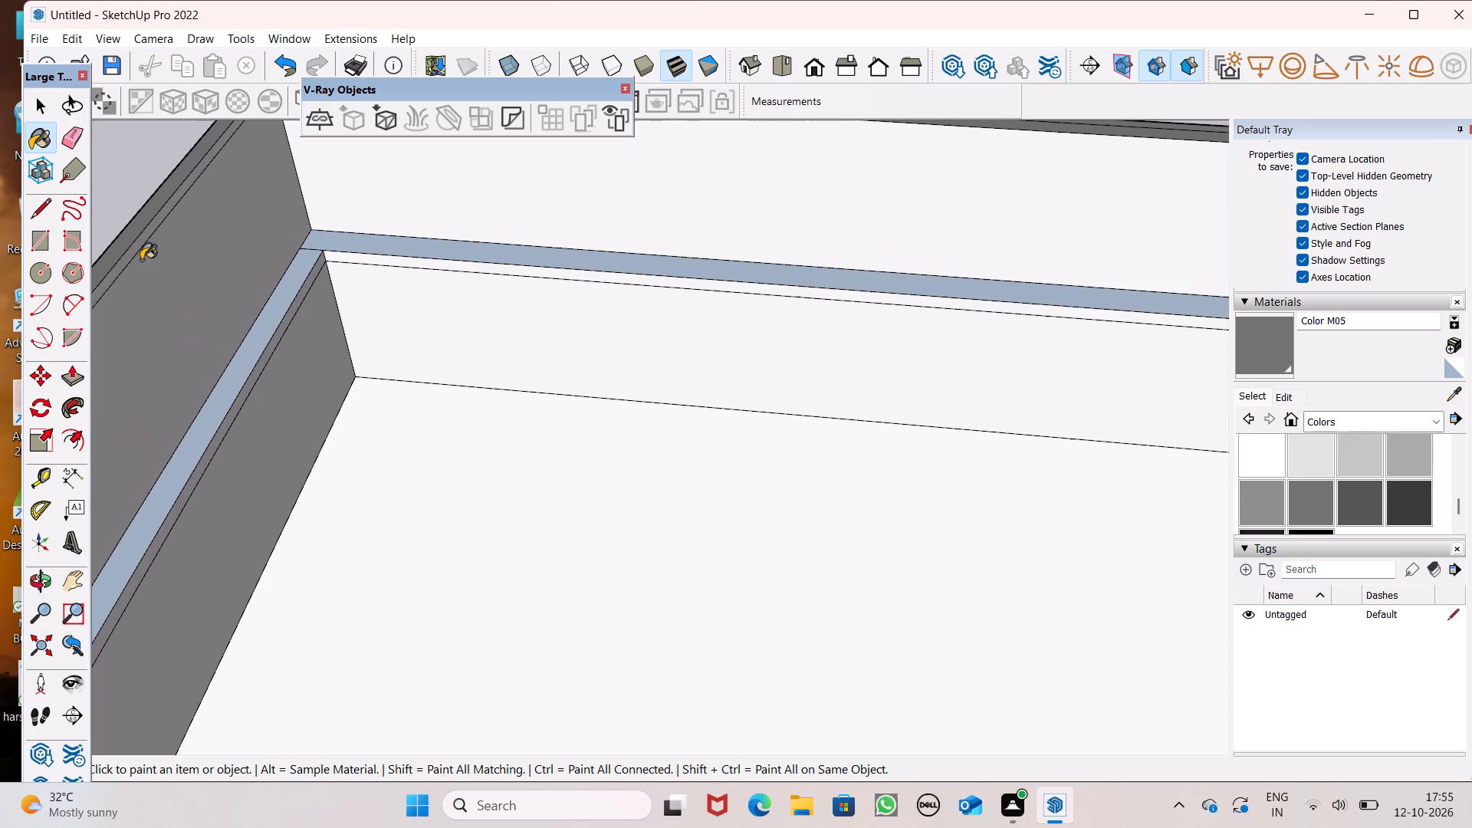
click(125, 260)
Choose the Translucent Glass Gray material from the Glass and Mirrors collection.
scroll(816, 294, down, 11)
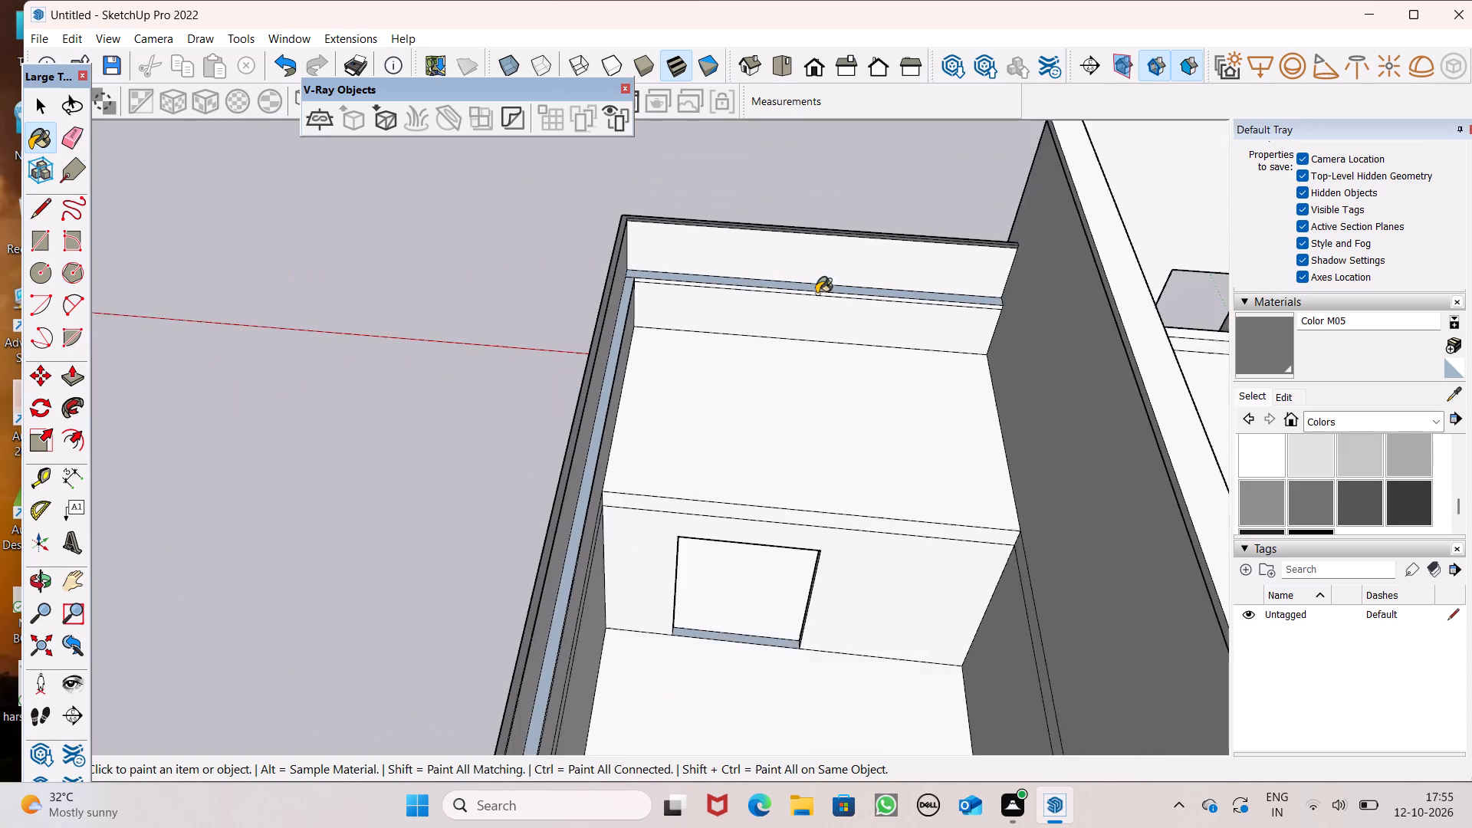
middle_drag(832, 310, 1099, 291)
middle_drag(600, 371, 1106, 355)
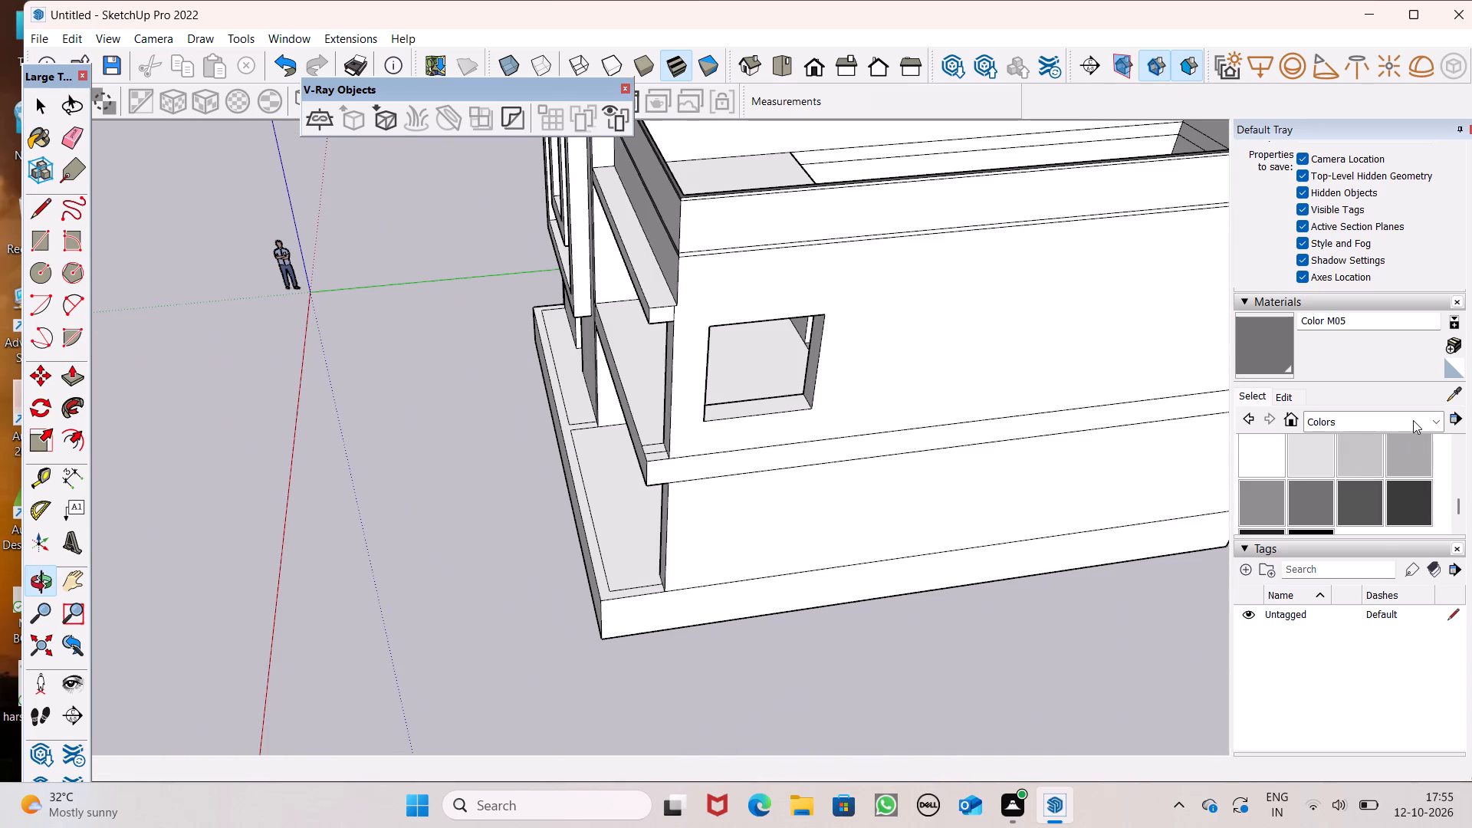
click(1413, 420)
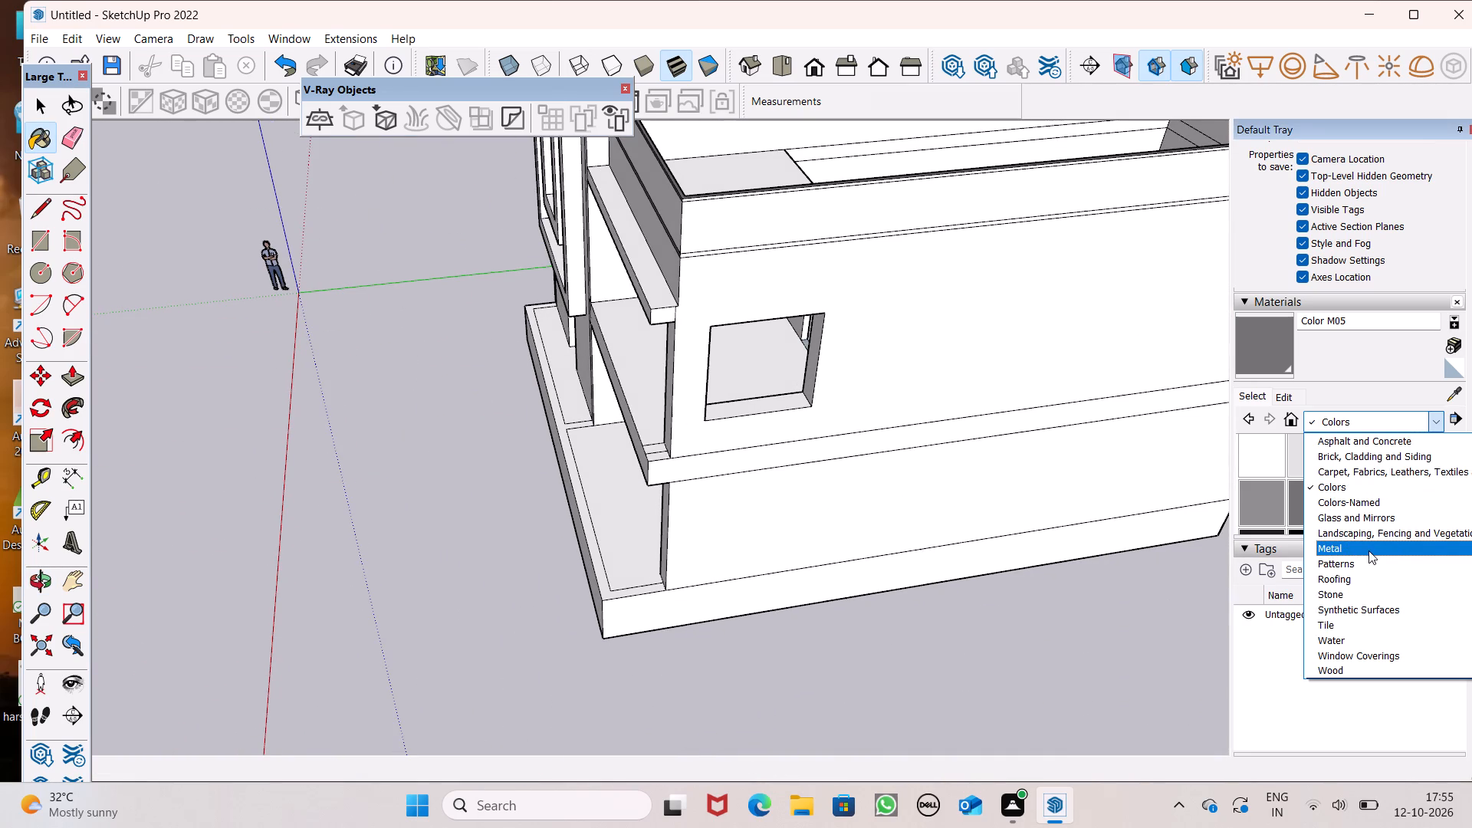
click(1370, 524)
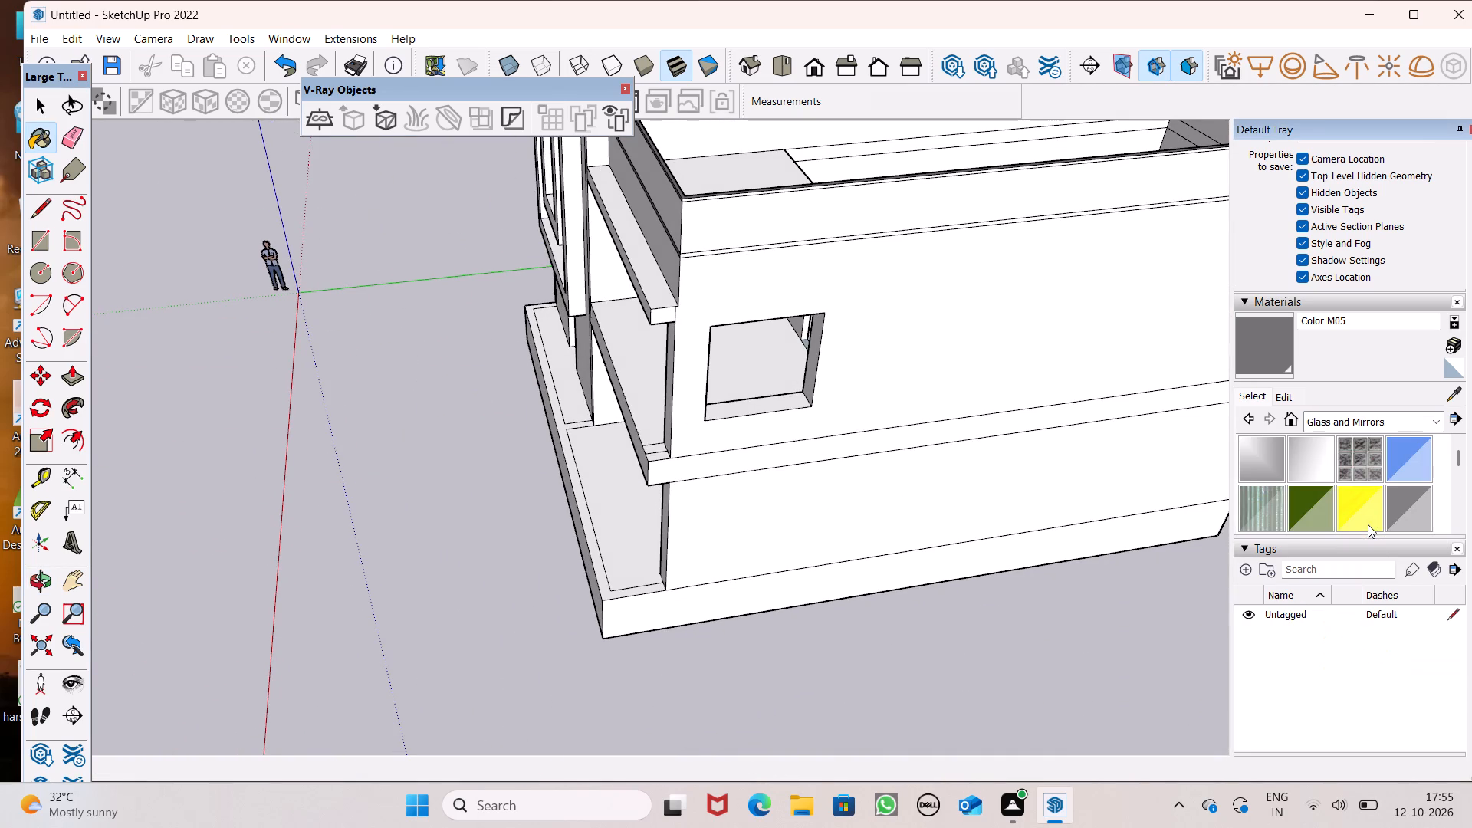
click(1398, 510)
Draw three spaced vertical lines, each about 3' long, dividing the front parapet's upper face into four panels above the dark band.
middle_drag(472, 514, 504, 507)
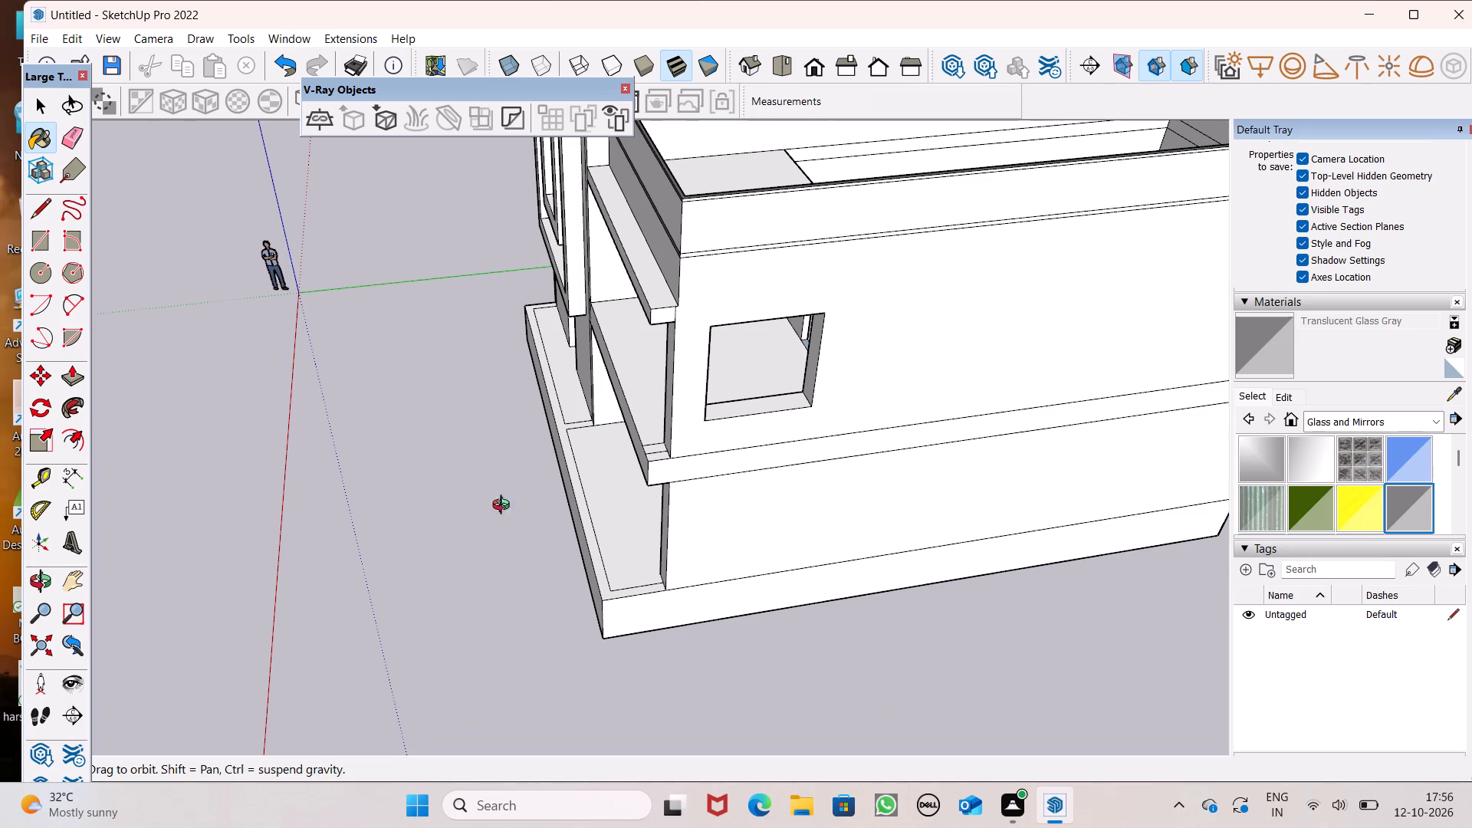
middle_drag(504, 507, 846, 452)
scroll(862, 509, down, 6)
scroll(683, 280, up, 6)
scroll(790, 307, up, 2)
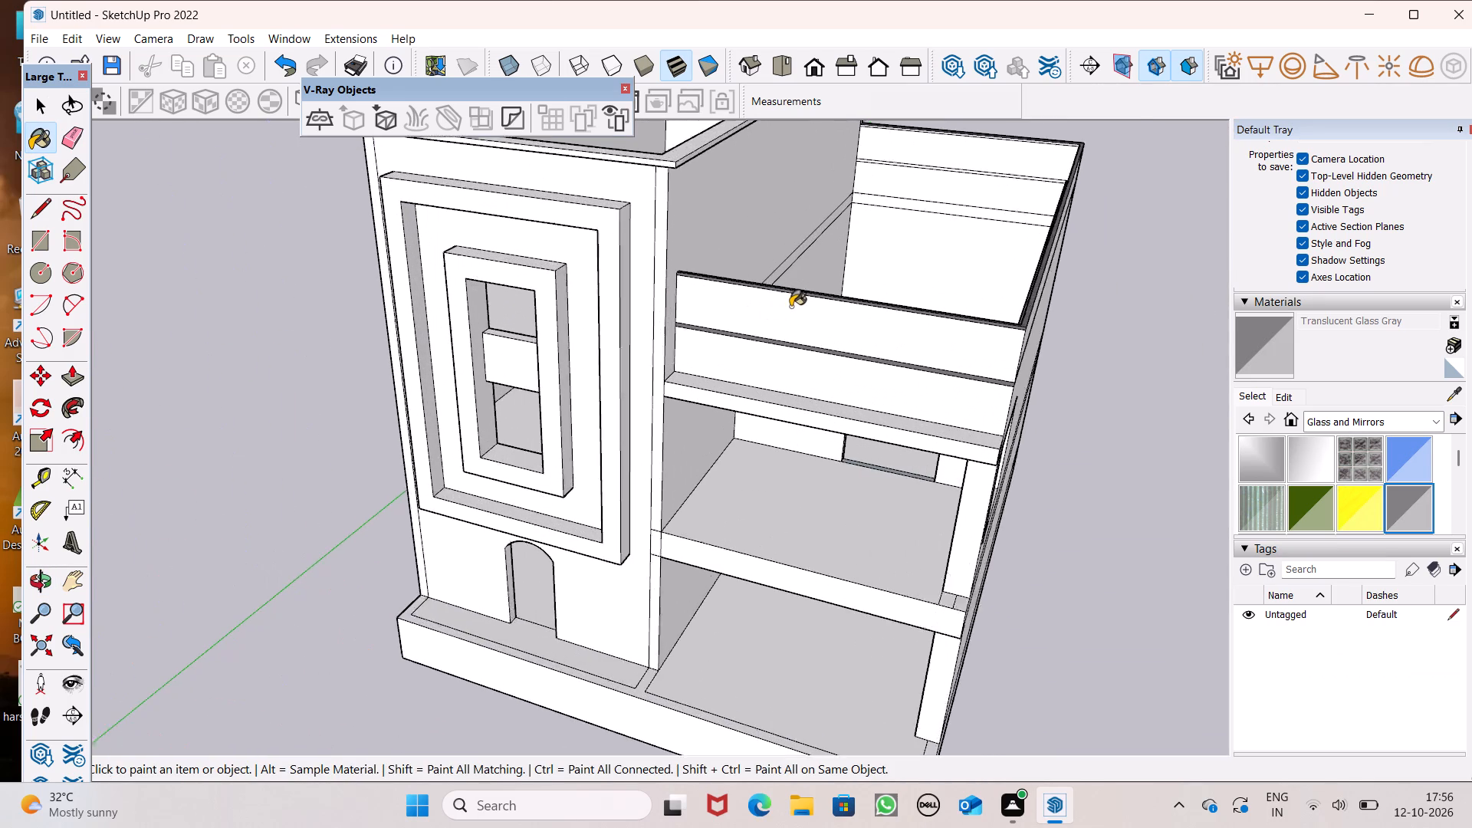
scroll(790, 307, up, 2)
middle_drag(781, 326, 816, 298)
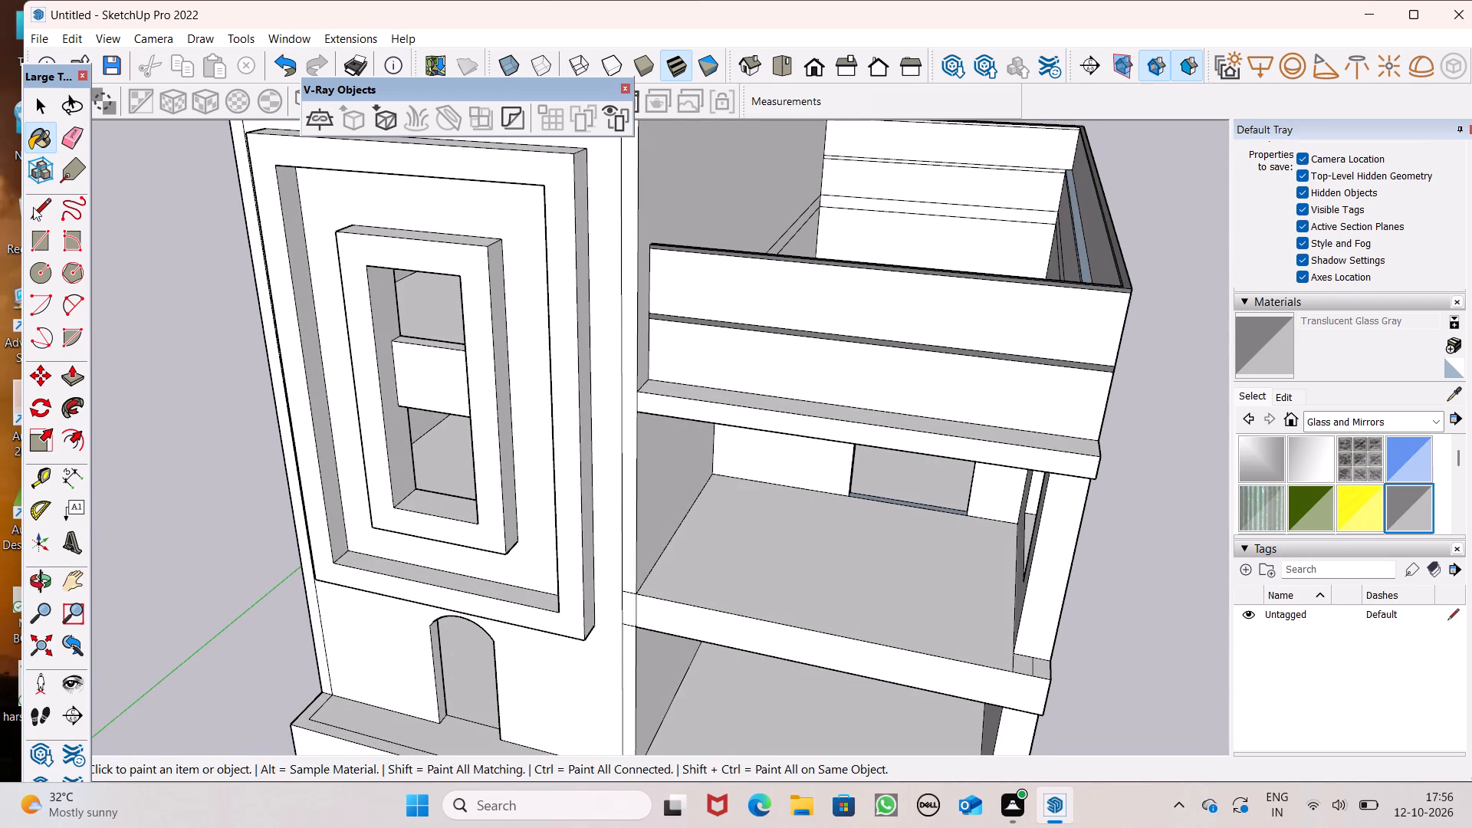
click(33, 207)
middle_drag(553, 232, 571, 166)
scroll(907, 280, up, 5)
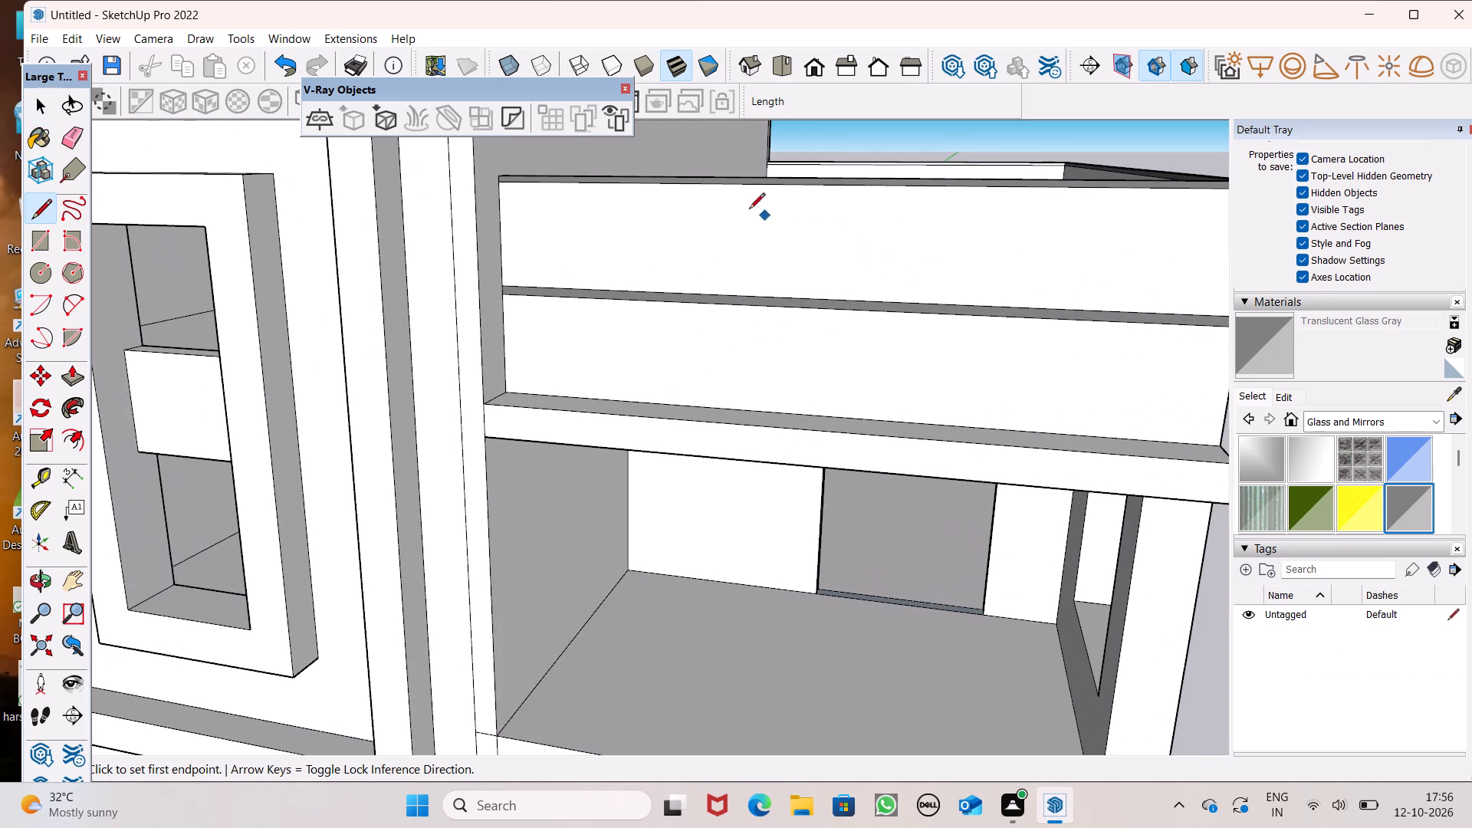
click(724, 188)
click(725, 294)
scroll(603, 251, down, 3)
scroll(590, 283, up, 1)
scroll(590, 286, down, 1)
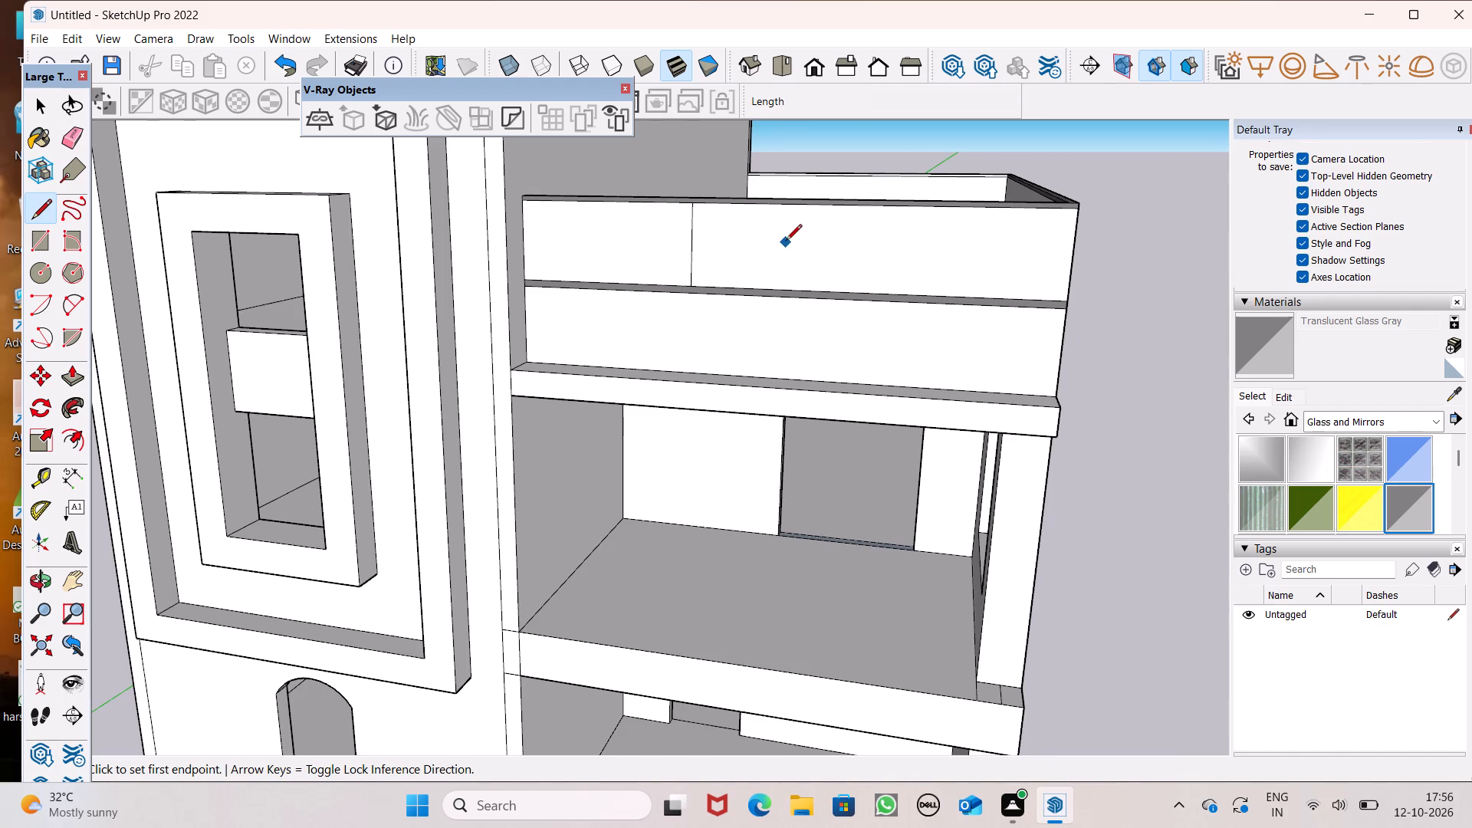
click(815, 210)
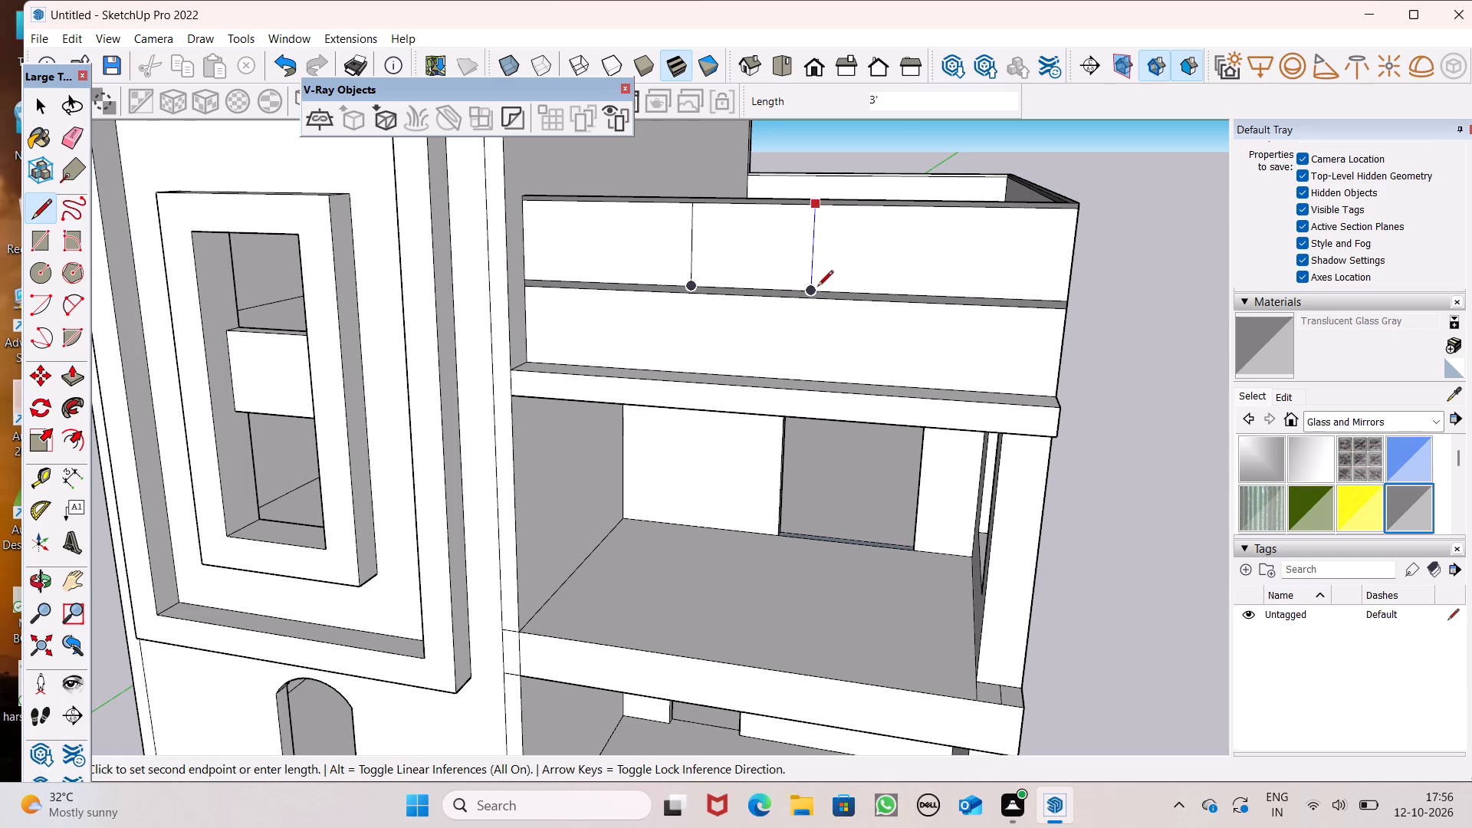
click(818, 291)
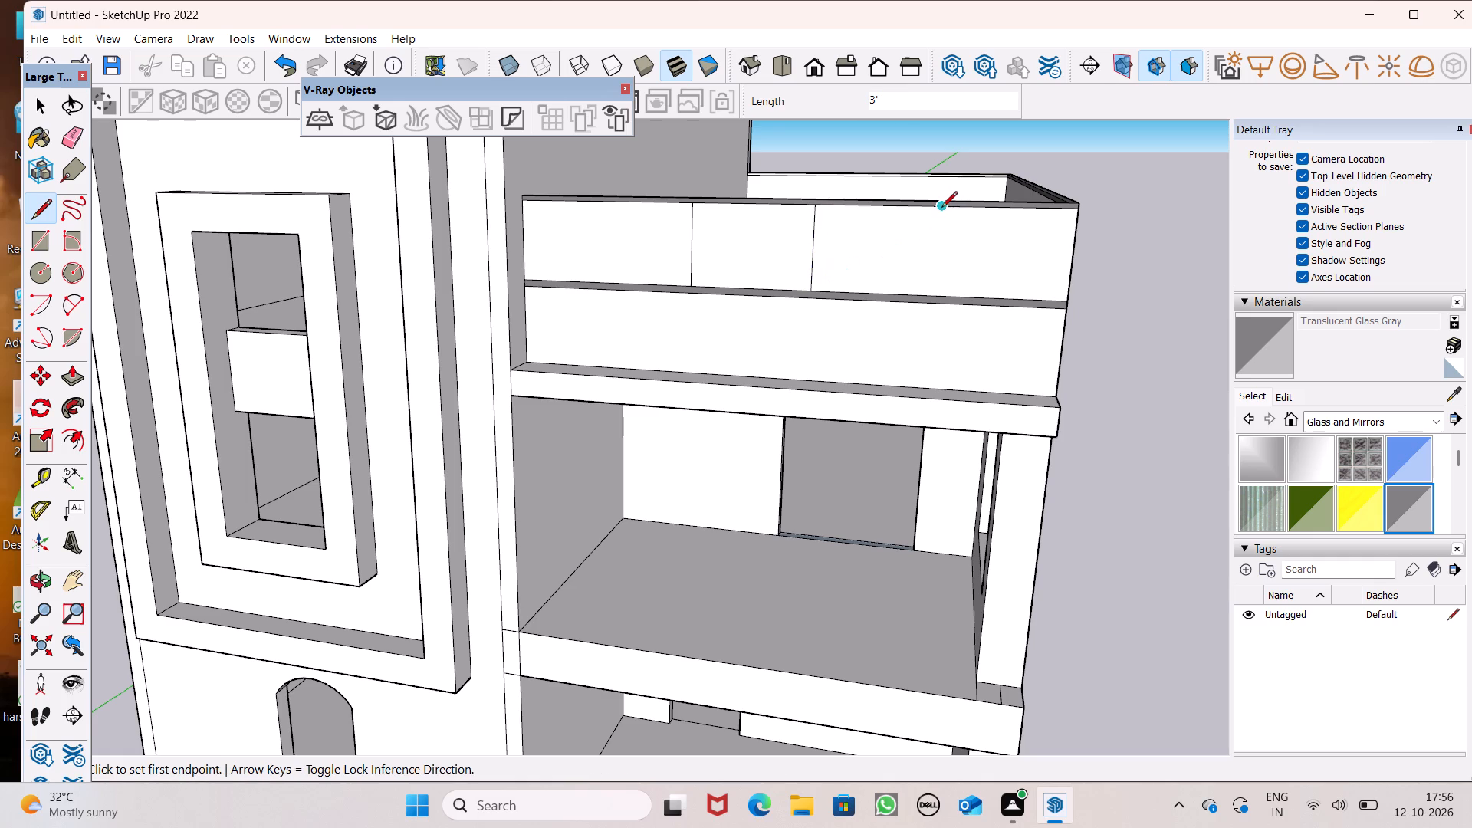
click(941, 209)
click(936, 294)
Paint the four outer panels of the front terrace parapet with Translucent Glass Gray.
scroll(783, 191, down, 3)
middle_drag(845, 238, 703, 294)
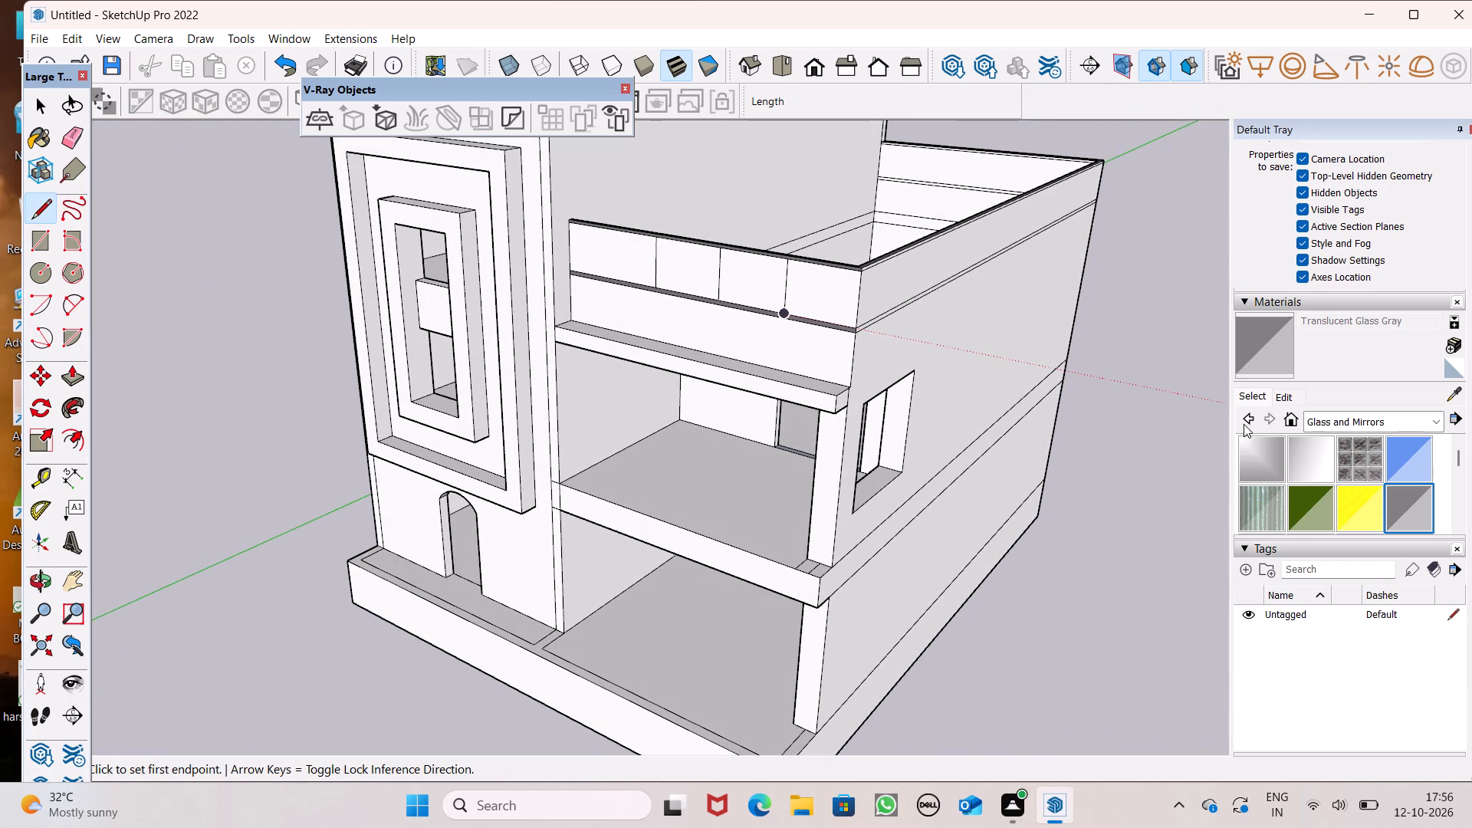
click(1424, 509)
click(820, 300)
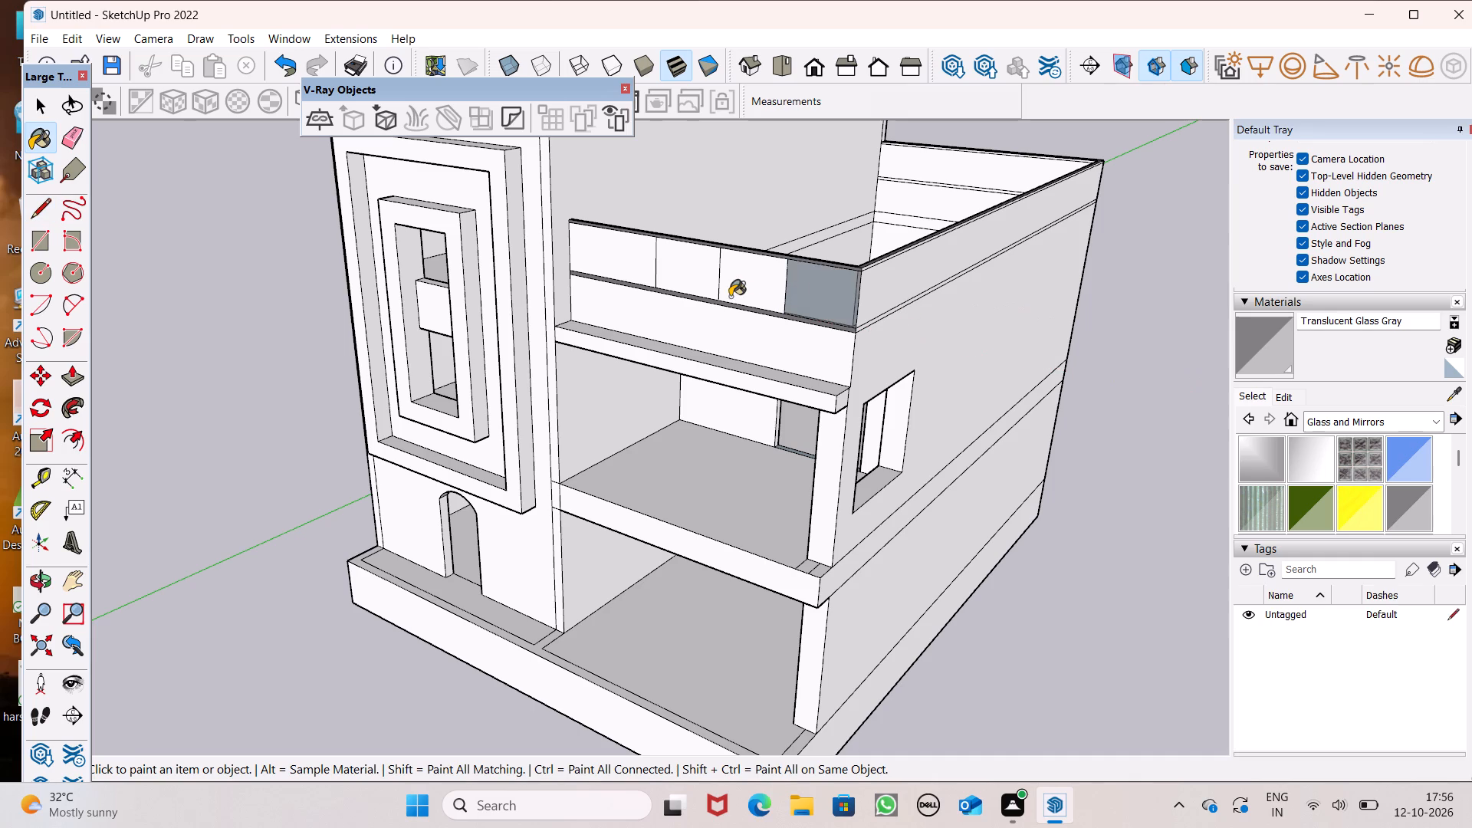
click(757, 287)
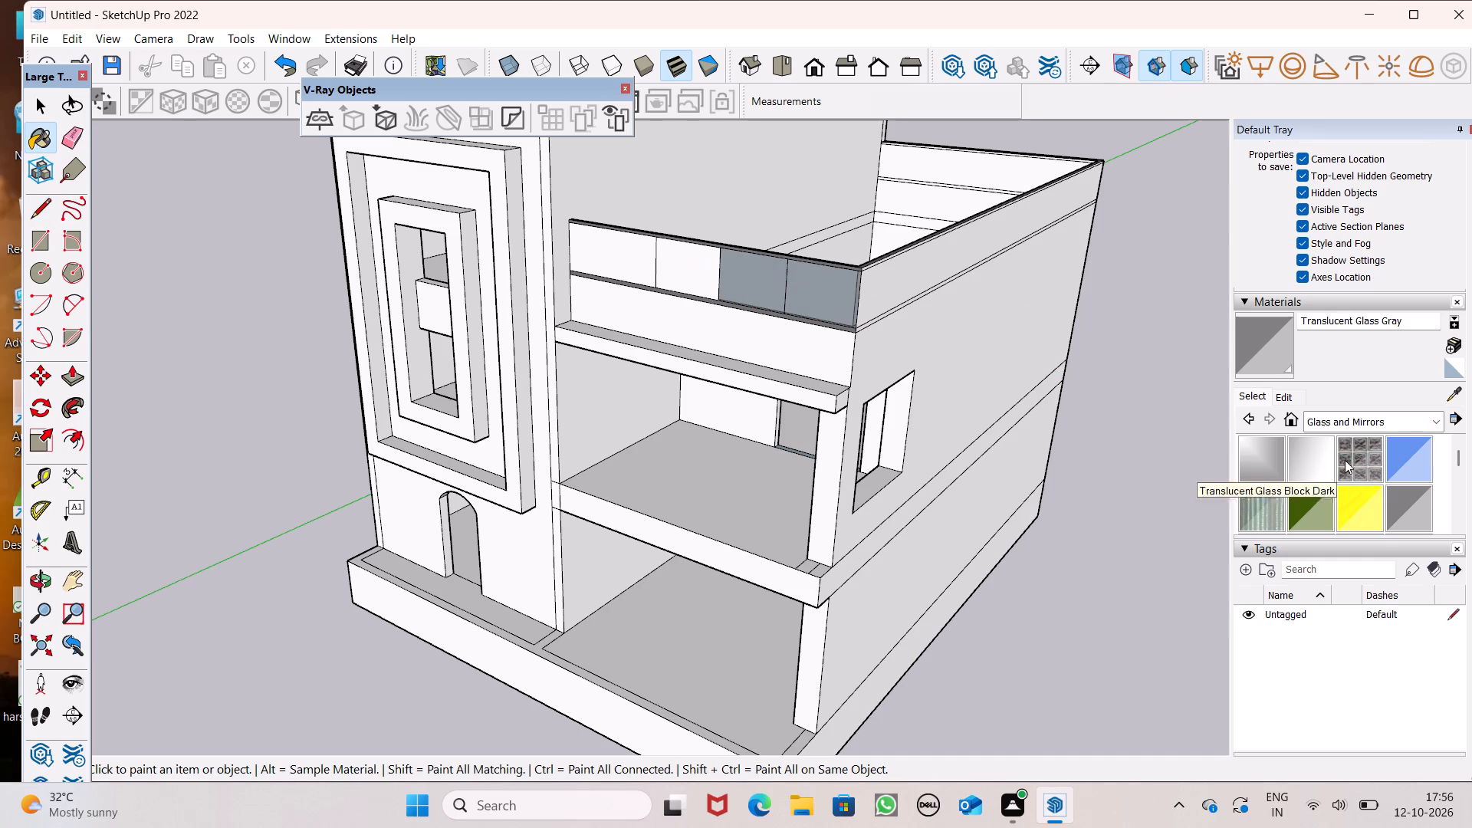
click(1411, 491)
click(682, 267)
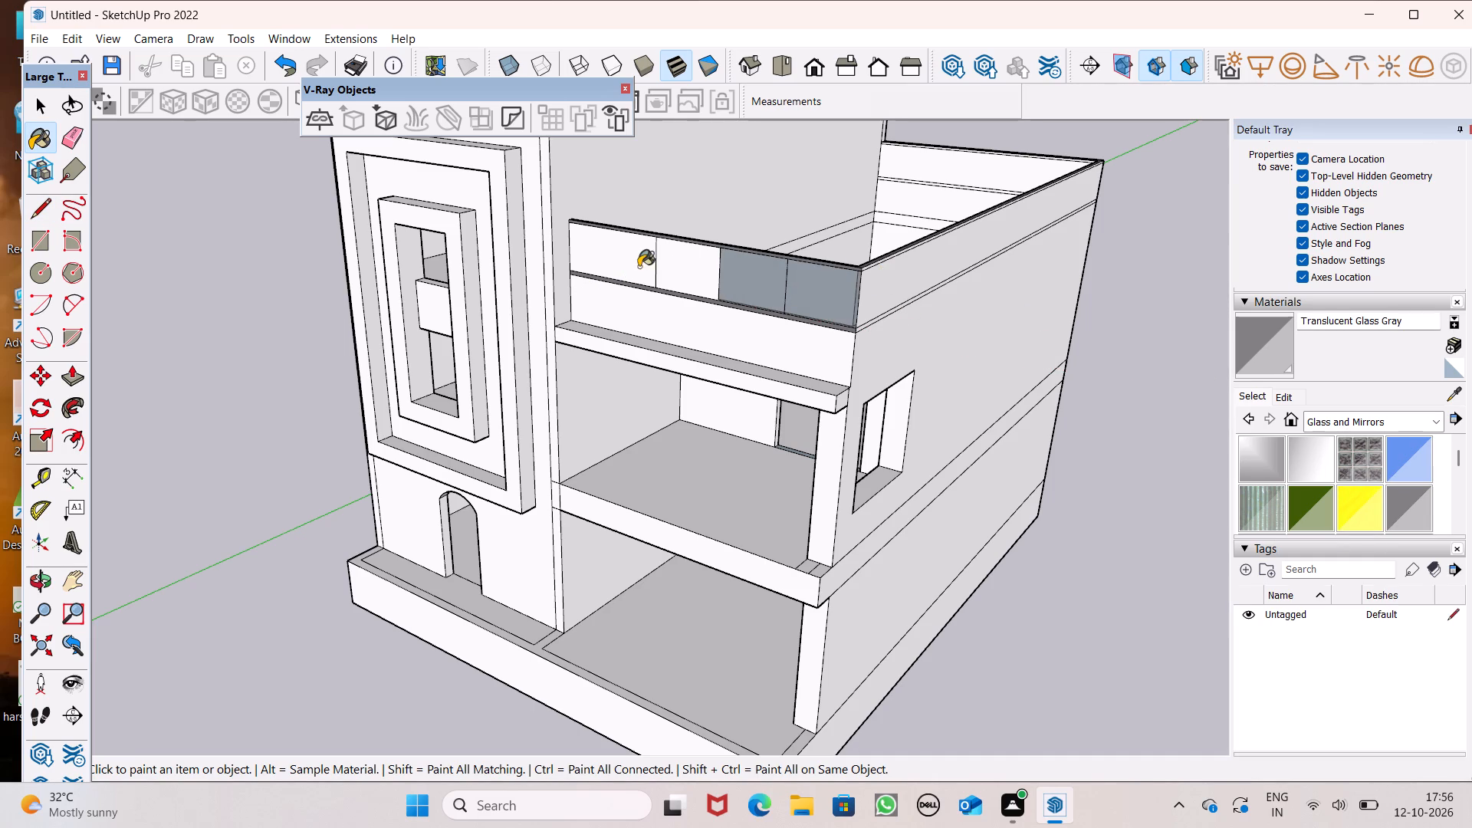
click(622, 266)
Paint the upper inner face of the front terrace parapet with Translucent Glass Gray.
middle_drag(897, 252, 139, 400)
scroll(421, 275, up, 4)
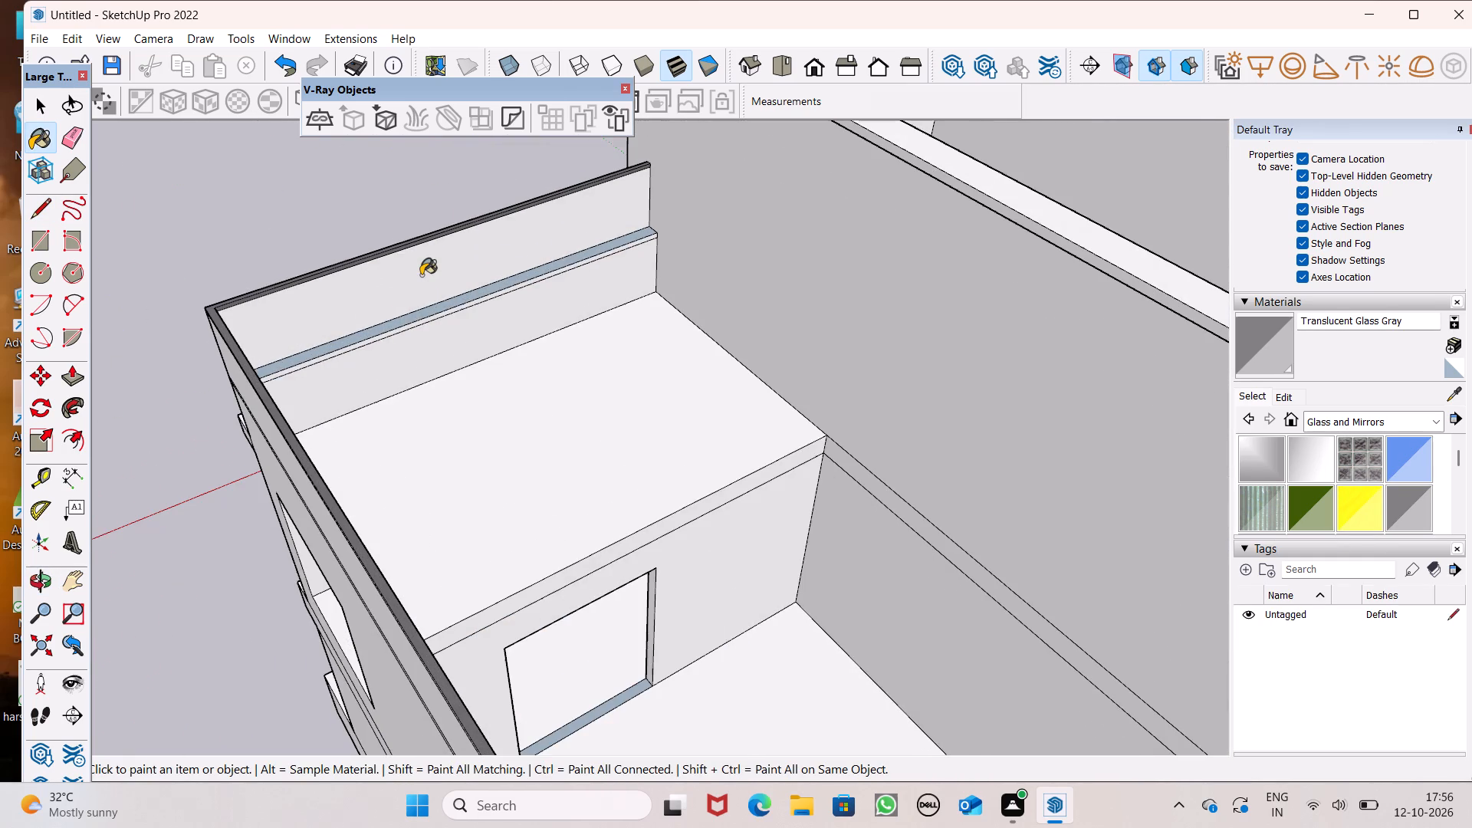
click(421, 275)
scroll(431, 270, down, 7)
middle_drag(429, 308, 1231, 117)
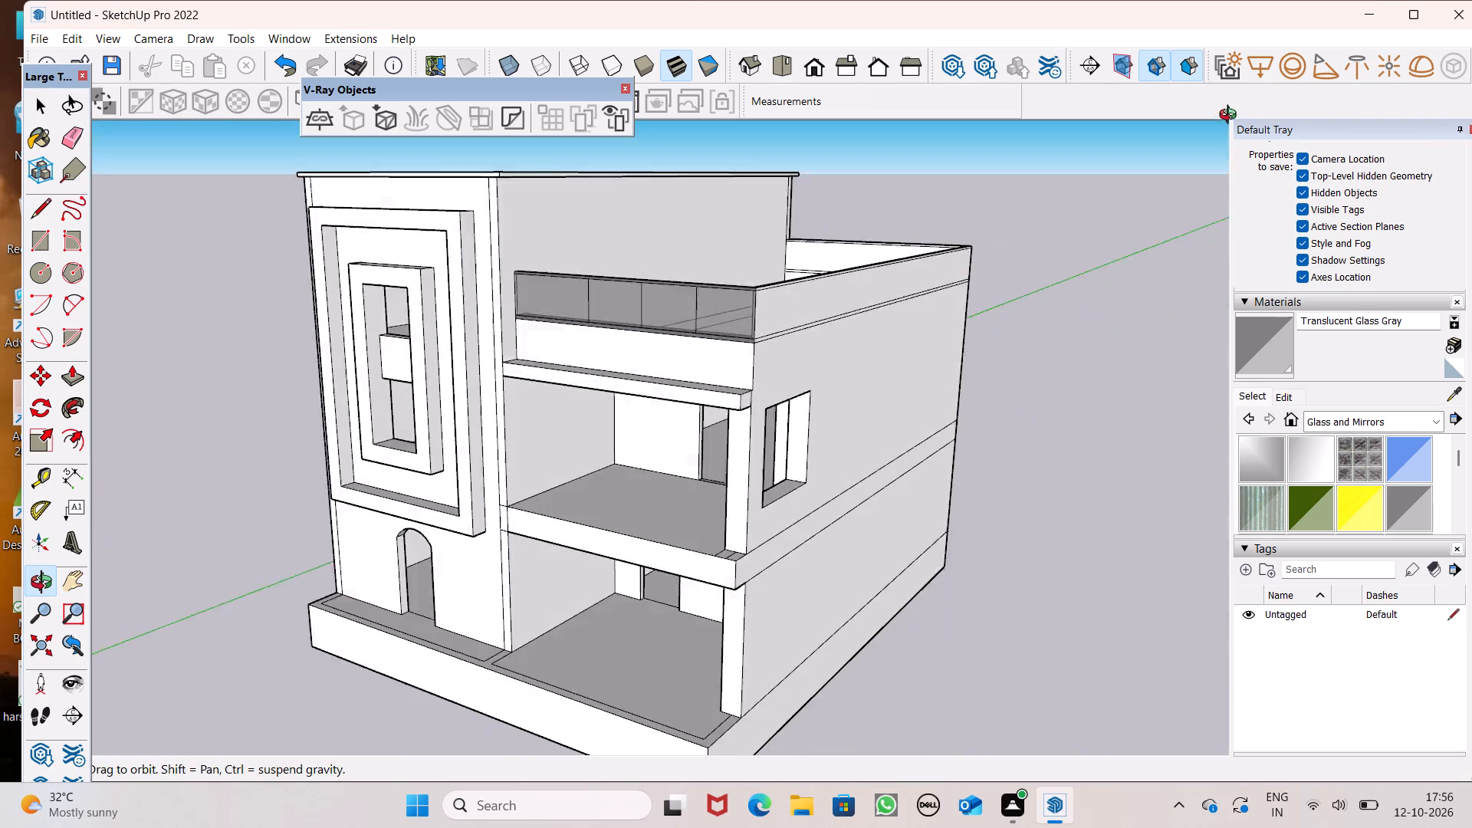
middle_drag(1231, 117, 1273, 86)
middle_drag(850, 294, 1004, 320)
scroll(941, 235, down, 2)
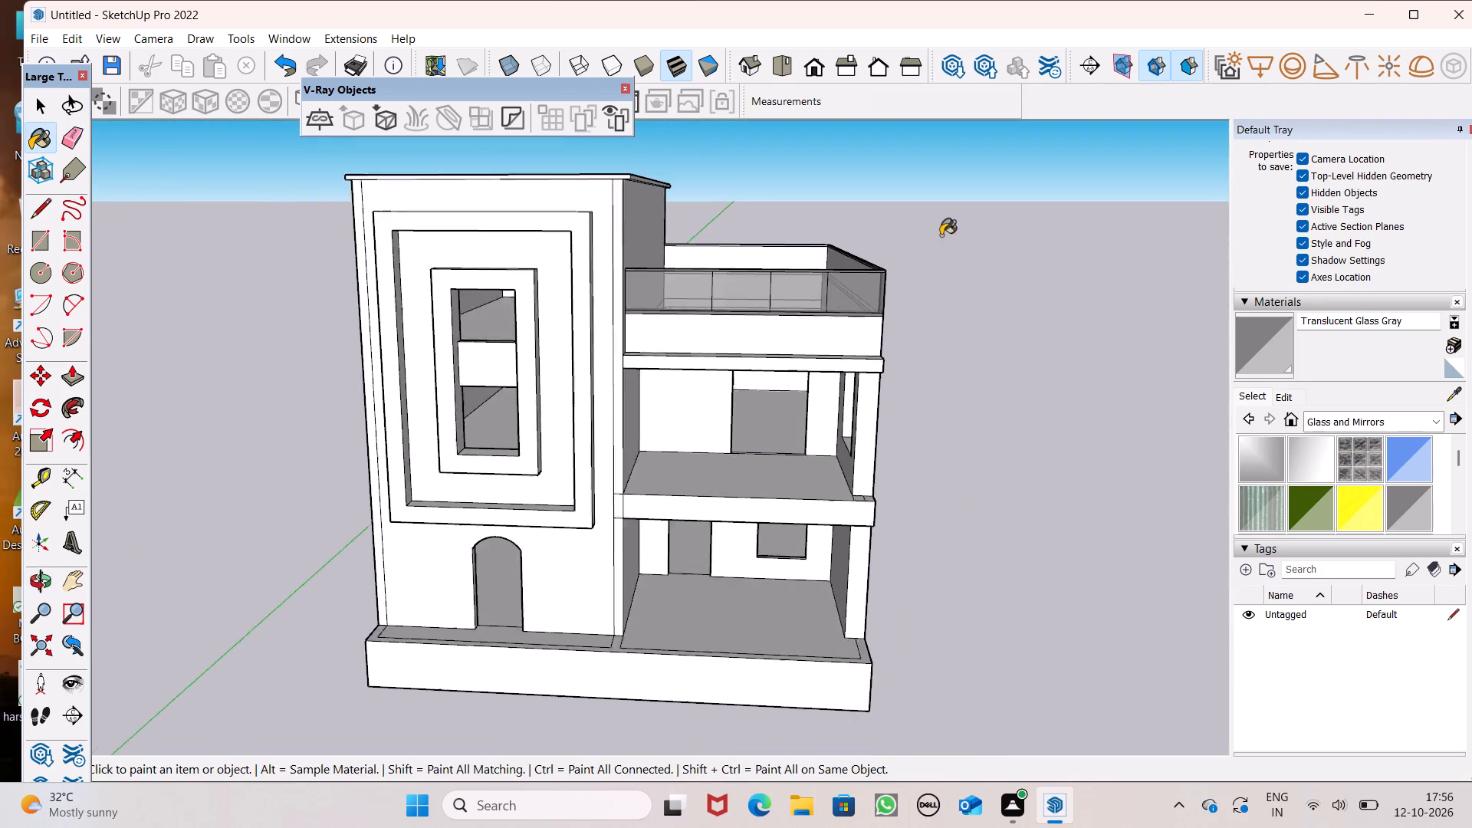
Draw a short line along the terrace's inner wall edge, starting at the slab corner, to close the open rear floor area with a face.
scroll(941, 235, down, 1)
middle_drag(910, 261, 30, 443)
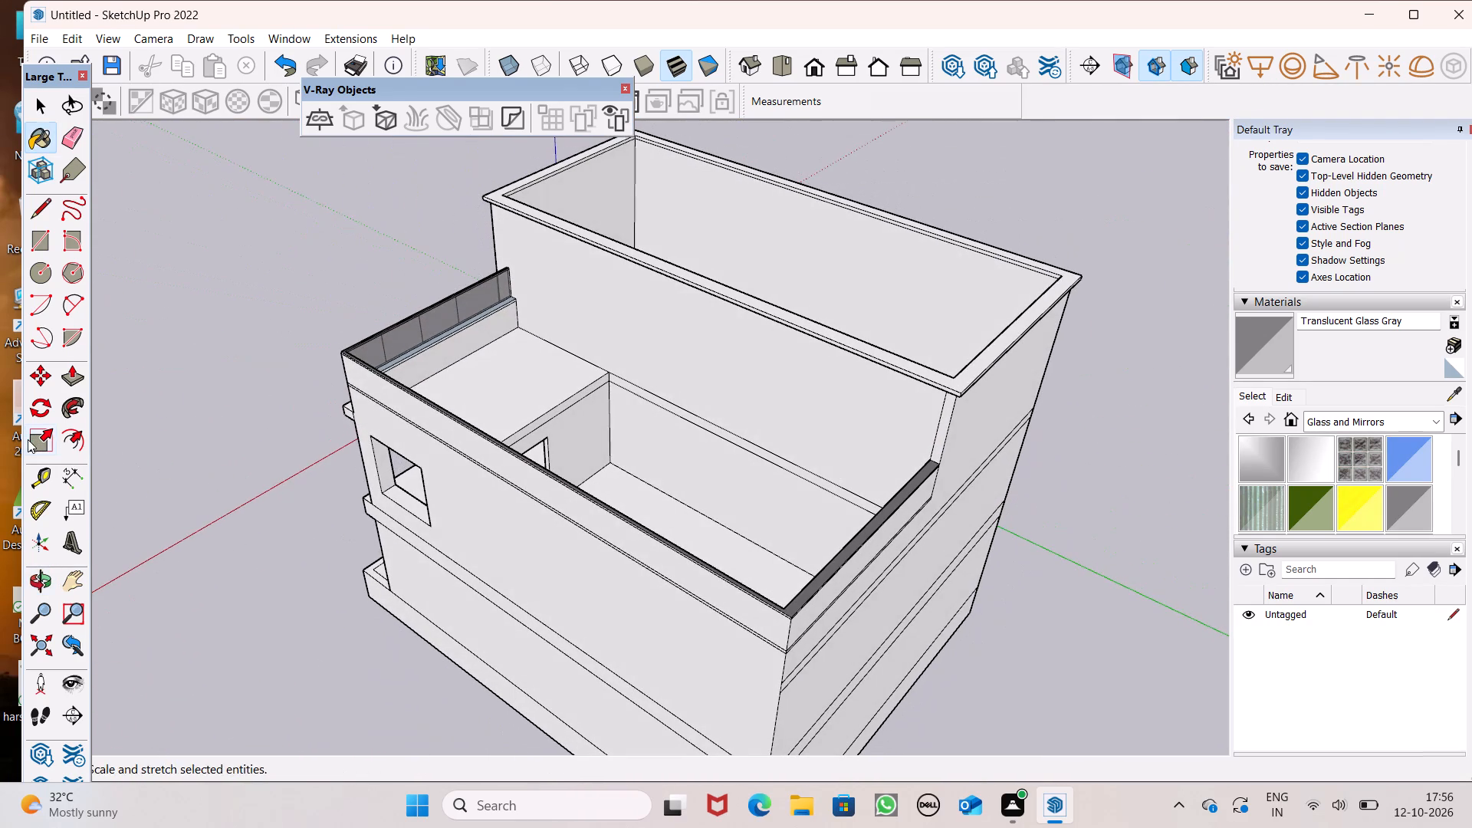
click(25, 206)
scroll(593, 399, up, 6)
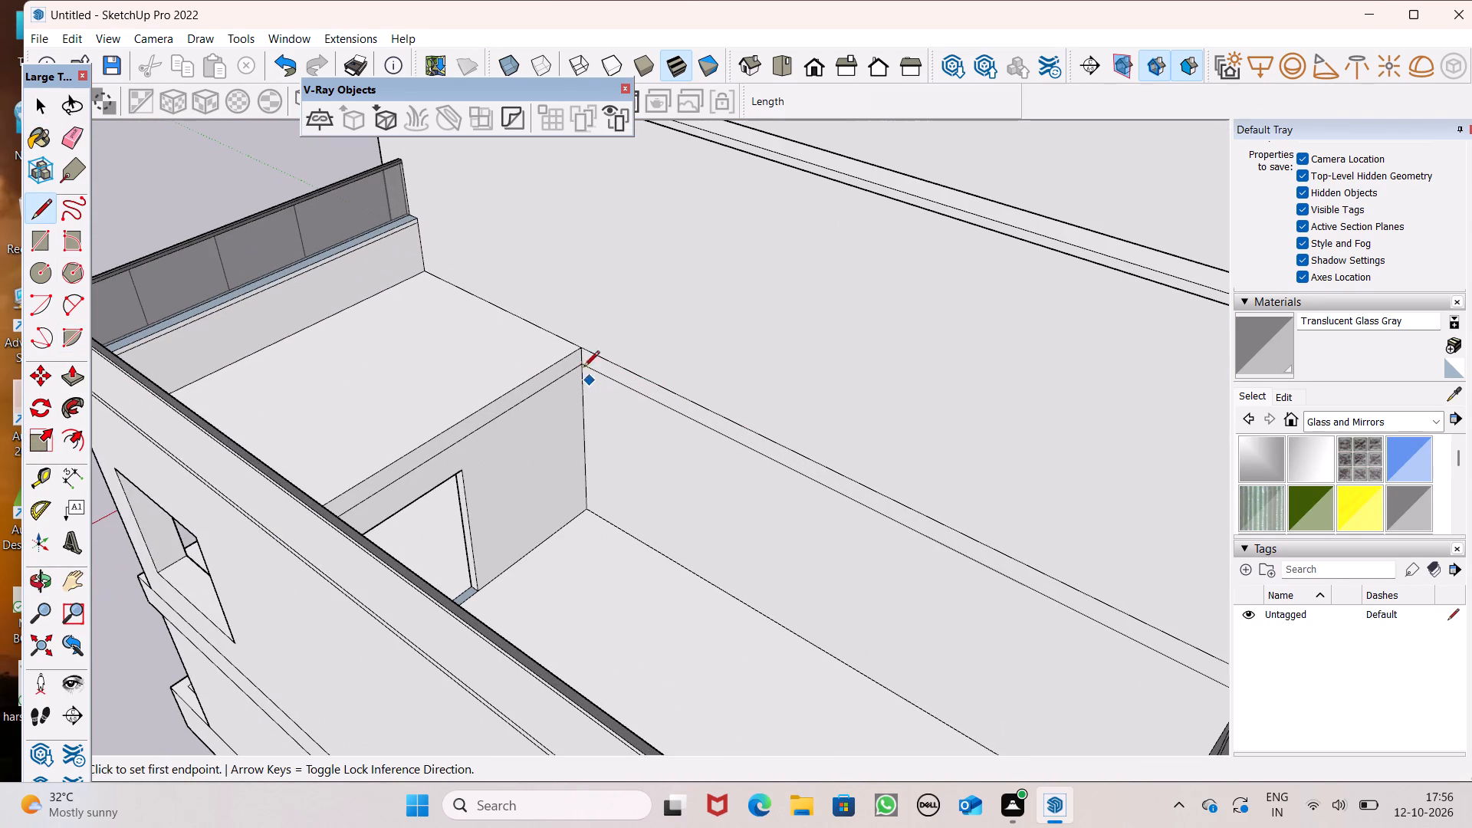
click(585, 354)
click(605, 350)
scroll(606, 354, down, 5)
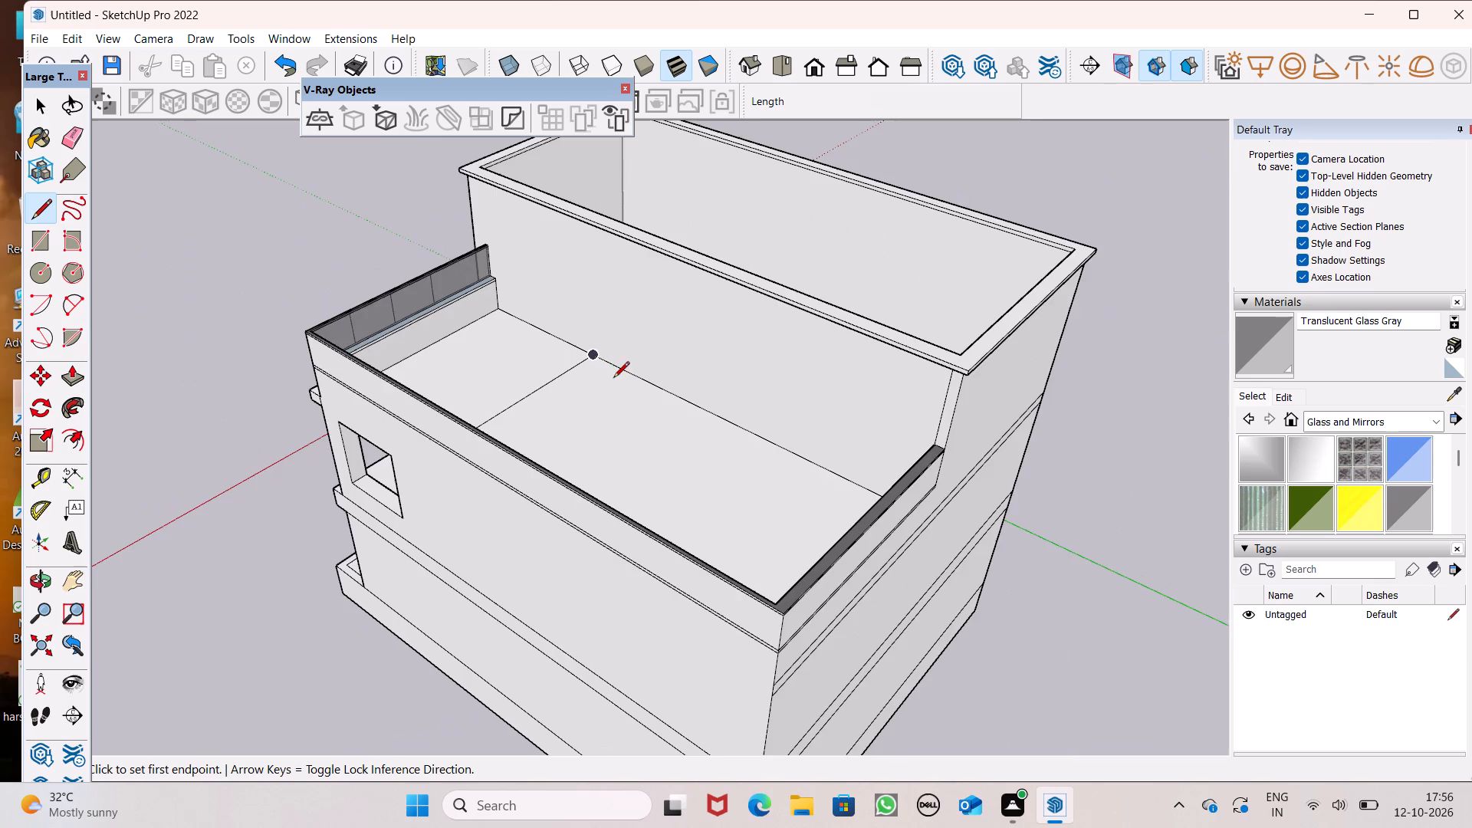
Examine the terrace floor, parapet and glass railing from all sides, including the standard front and top views.
scroll(613, 379, down, 5)
middle_drag(599, 428, 981, 323)
scroll(981, 323, up, 1)
middle_drag(555, 441, 797, 352)
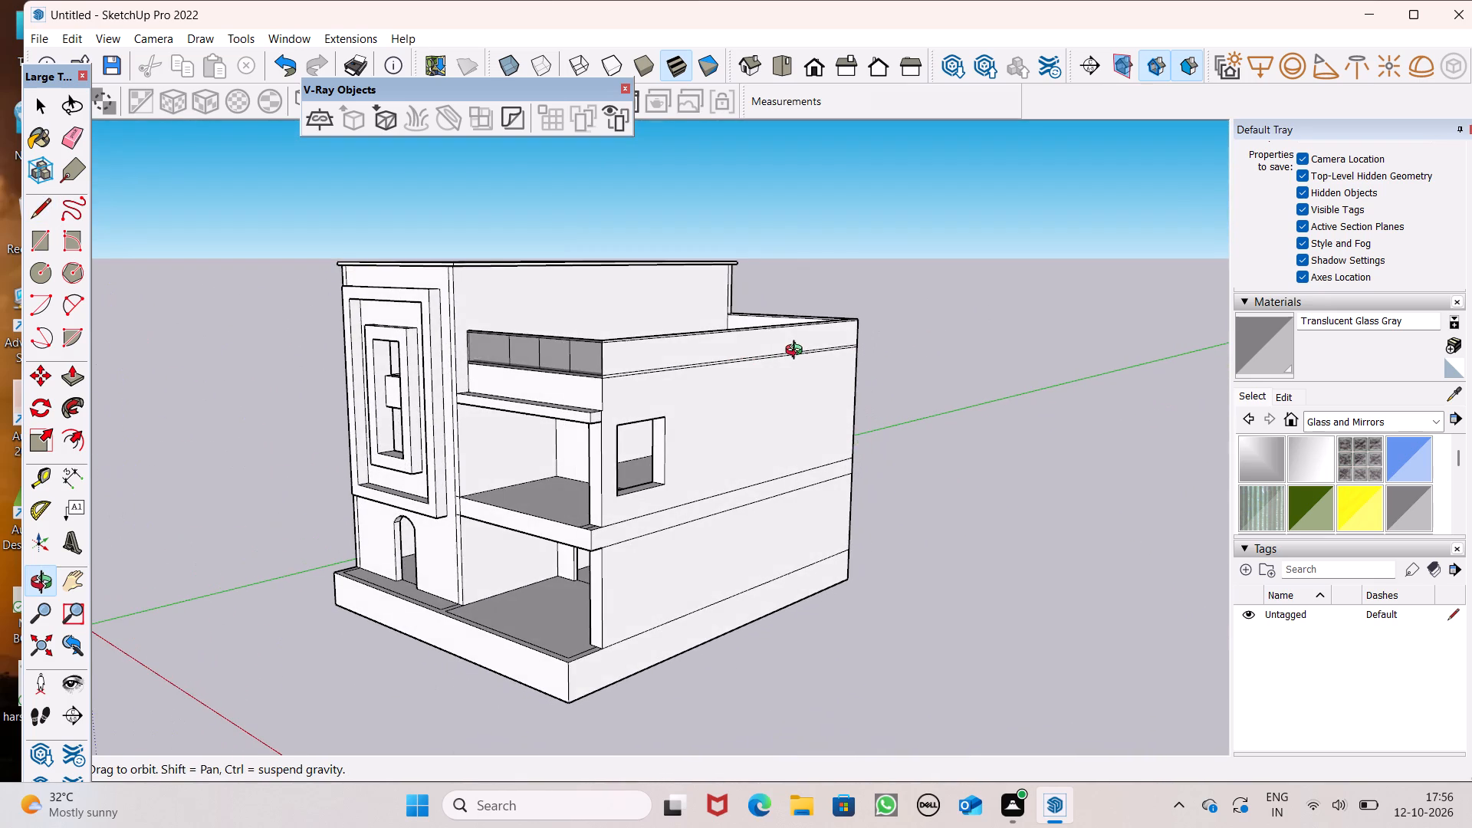
middle_drag(797, 352, 341, 625)
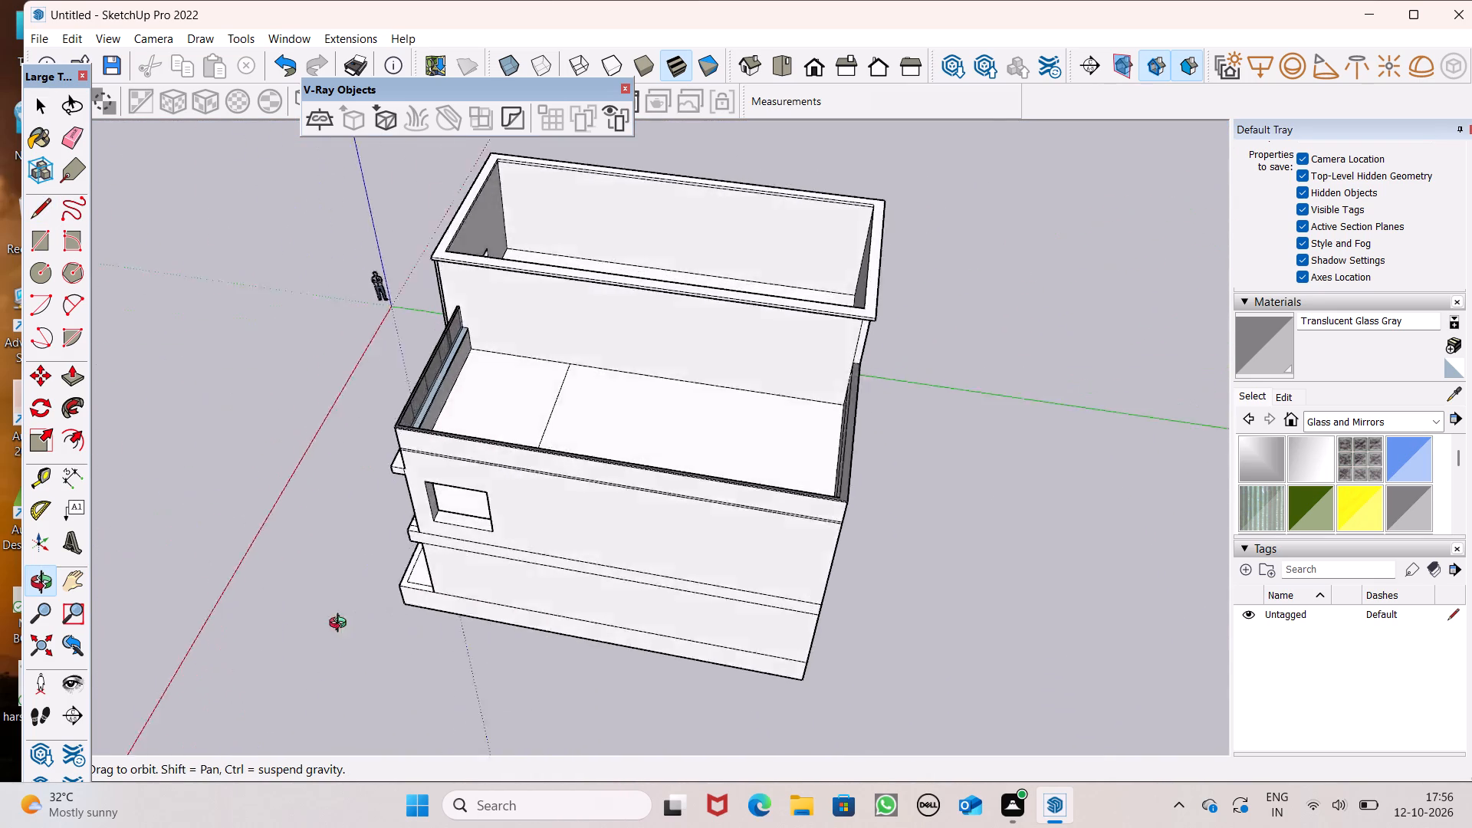
middle_drag(341, 625, 0, 684)
scroll(672, 422, up, 1)
middle_drag(672, 422, 401, 393)
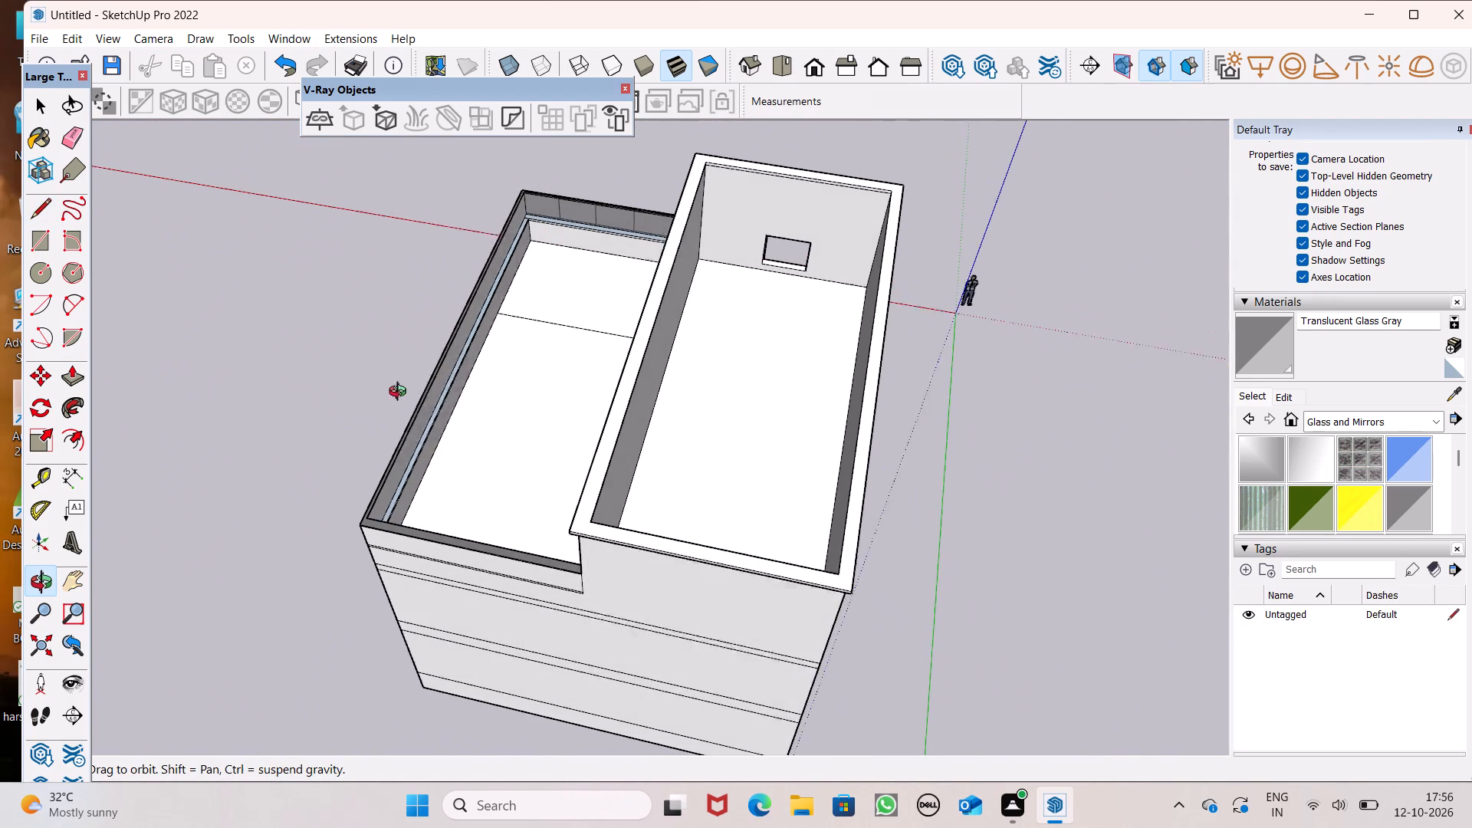
middle_drag(401, 393, 401, 381)
scroll(563, 242, up, 4)
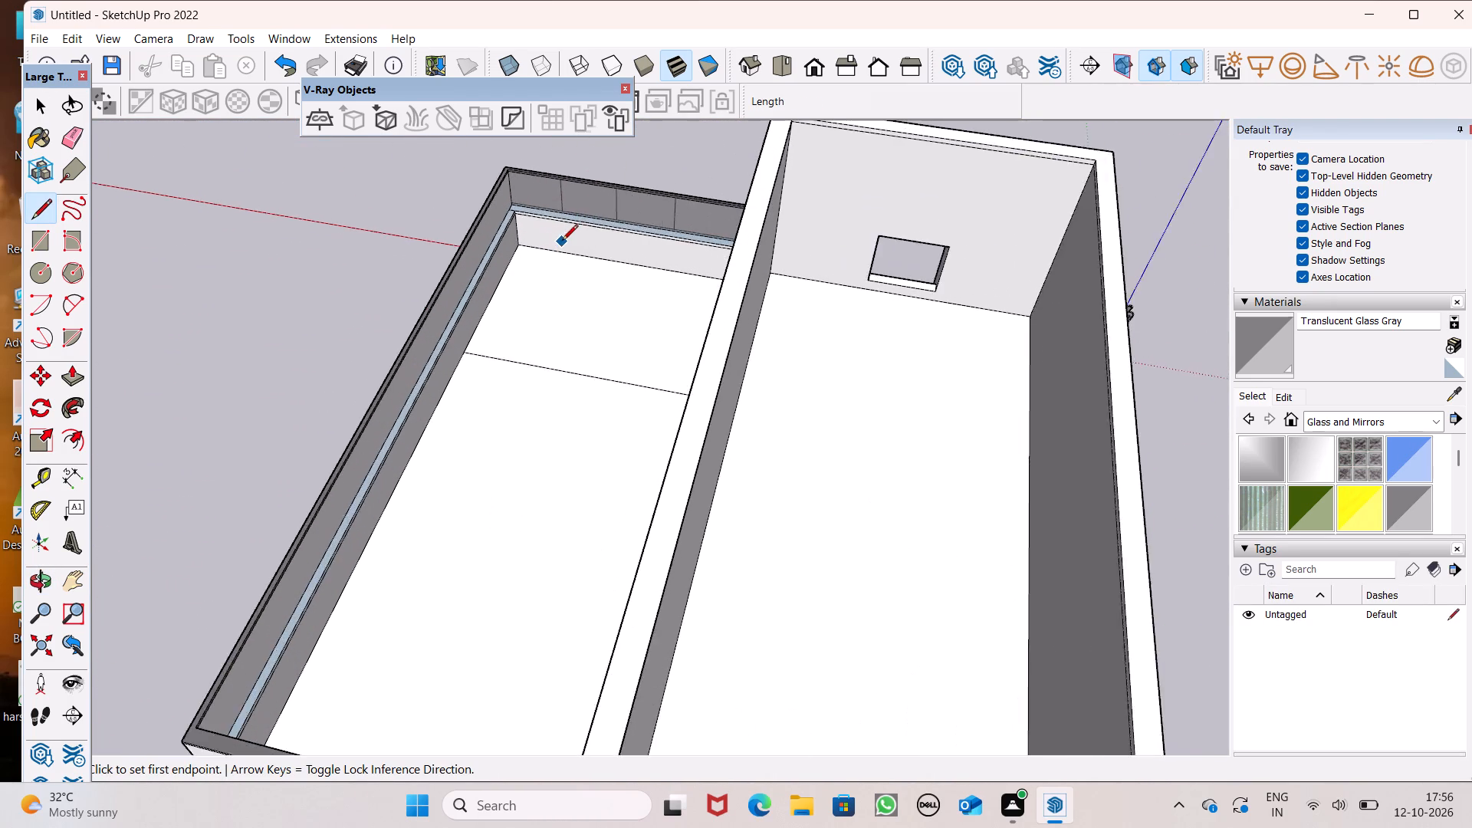
scroll(562, 242, up, 2)
middle_drag(577, 285, 300, 462)
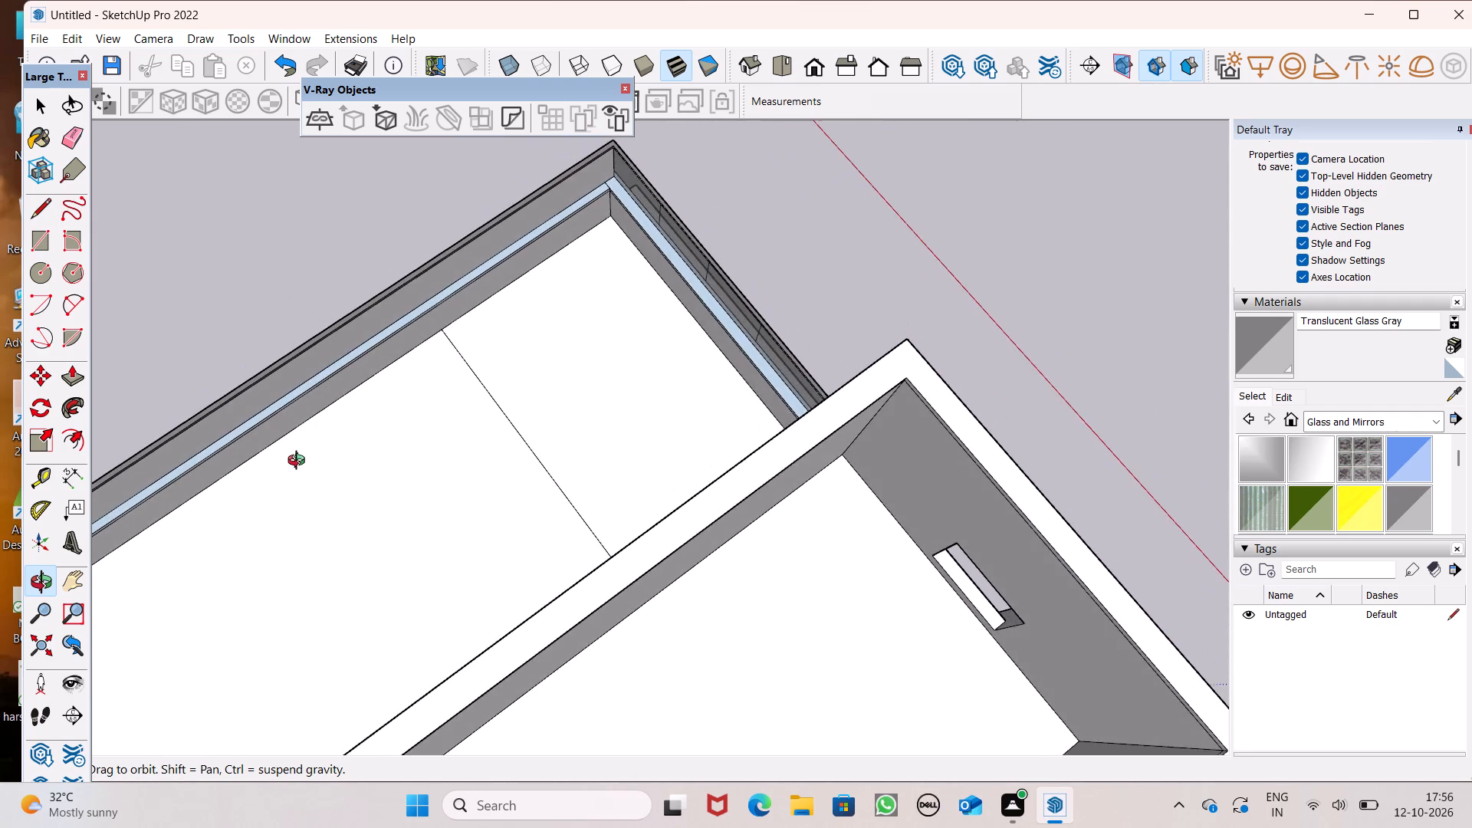
middle_drag(300, 462, 1368, 329)
scroll(452, 304, down, 3)
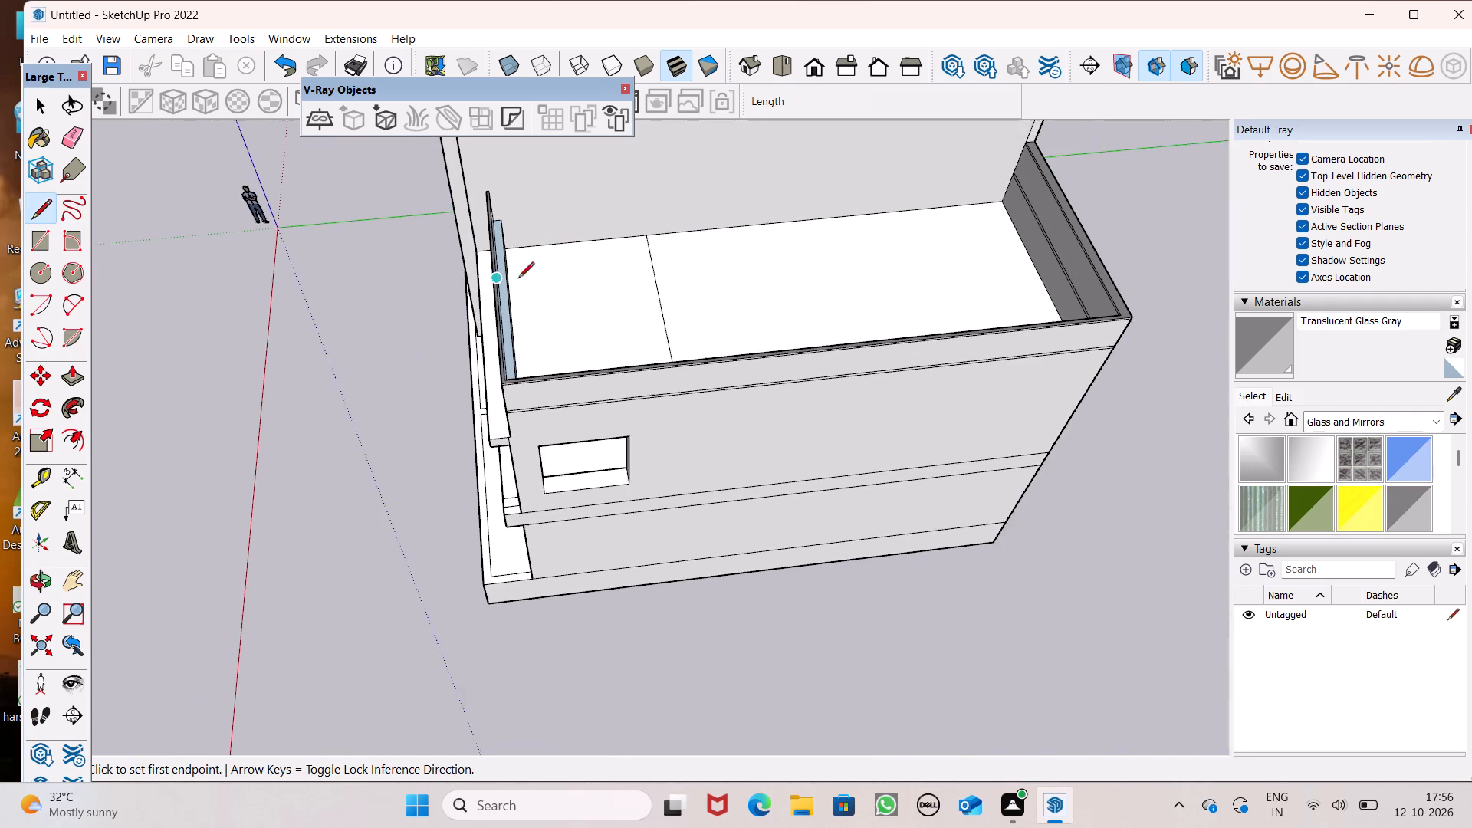
scroll(567, 337, up, 1)
scroll(597, 383, down, 7)
scroll(734, 376, down, 4)
middle_drag(767, 397, 777, 436)
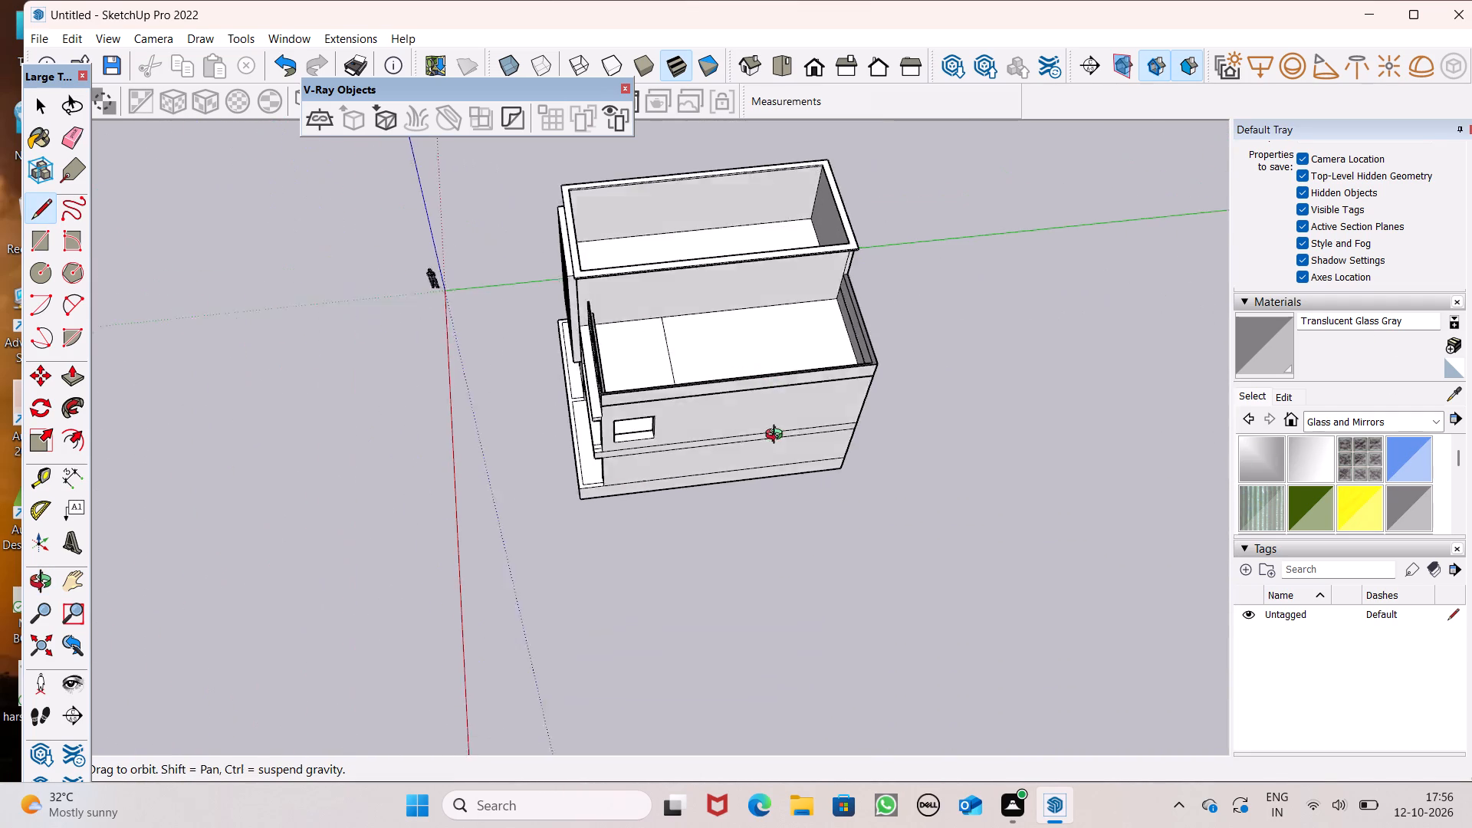
middle_drag(777, 436, 638, 632)
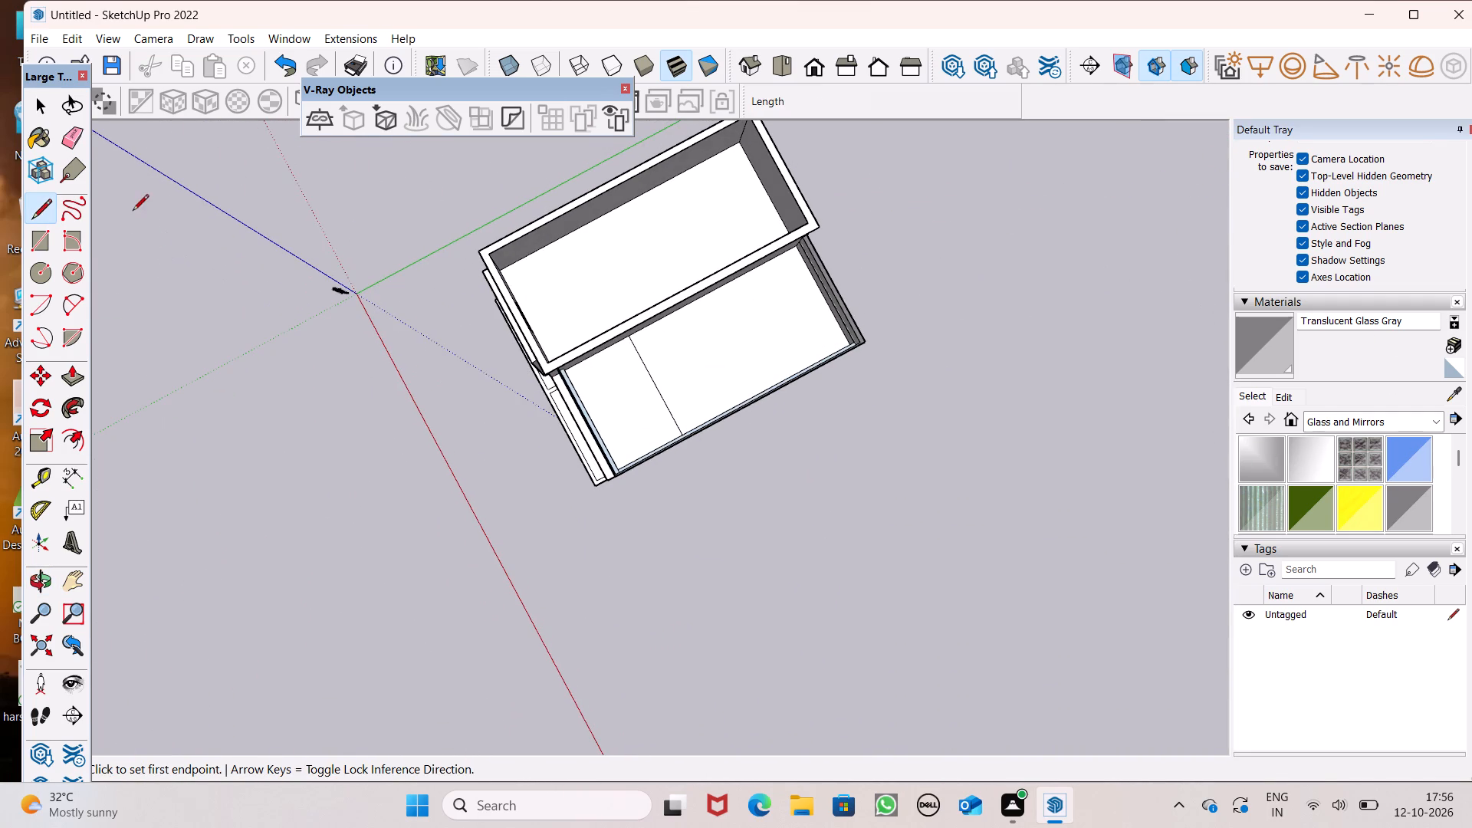
middle_drag(1067, 432, 878, 356)
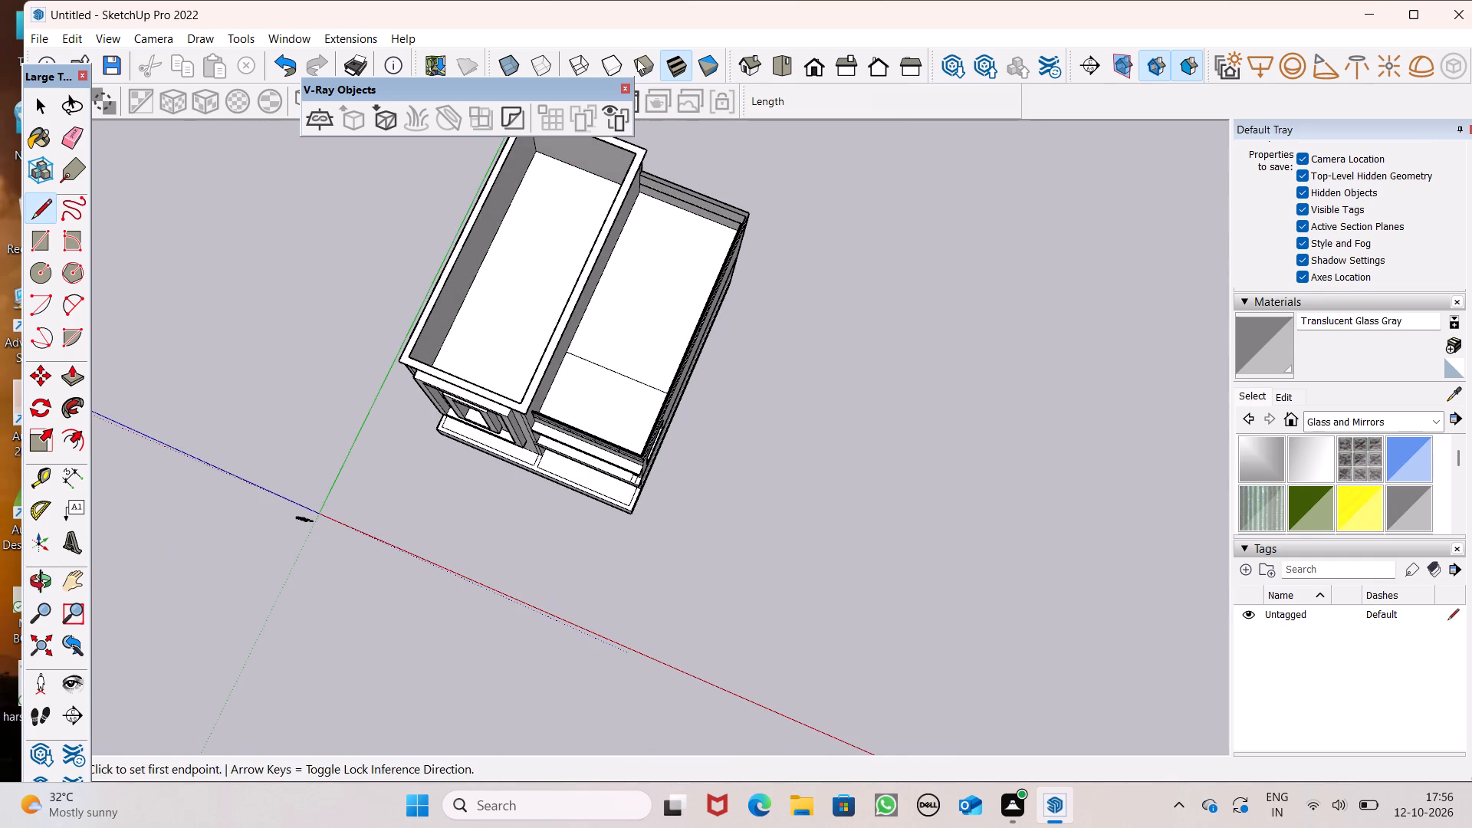
click(808, 77)
scroll(823, 410, down, 1)
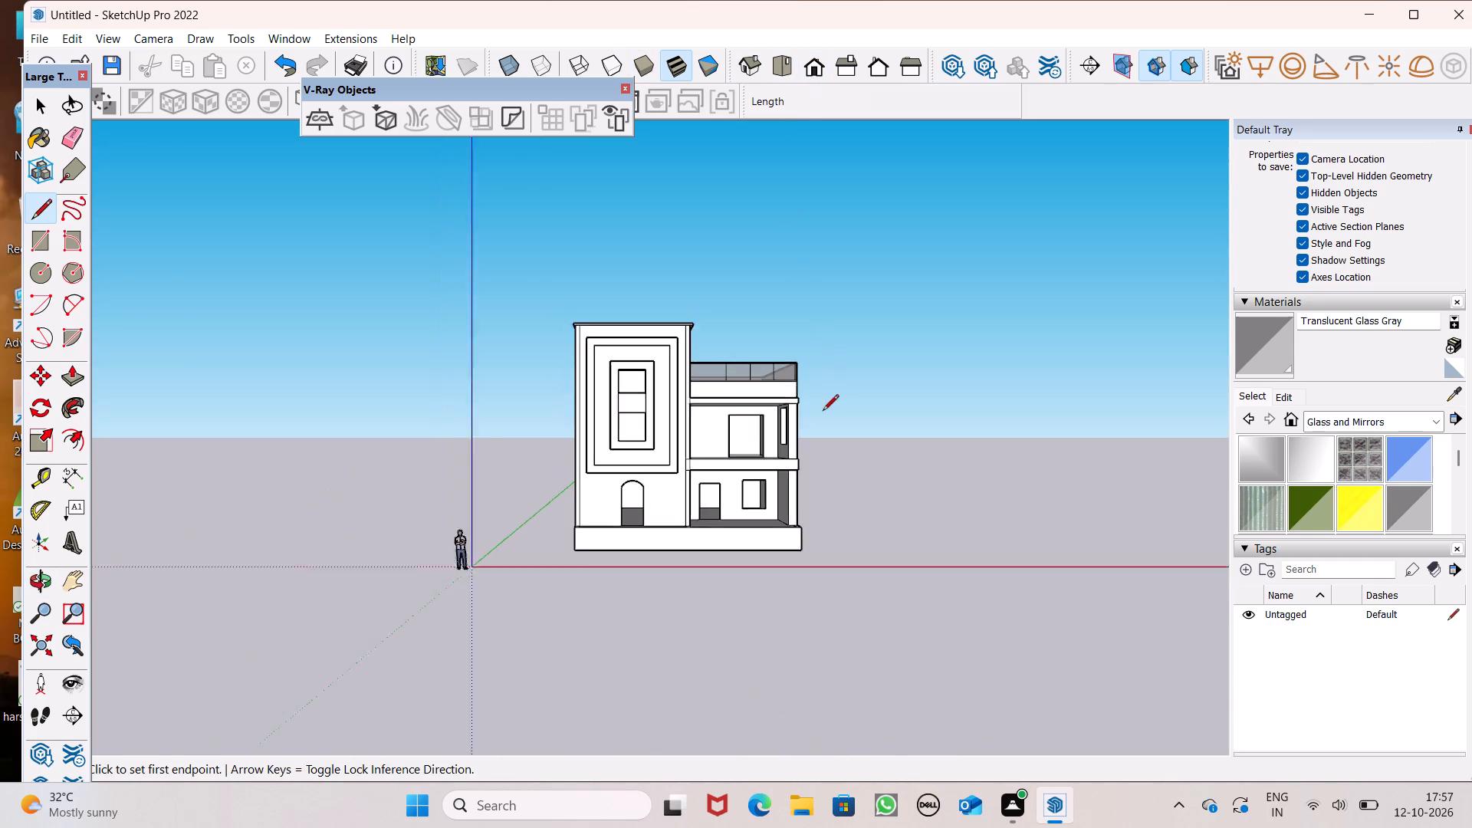
scroll(823, 412, down, 1)
scroll(817, 386, up, 1)
middle_drag(812, 391, 168, 571)
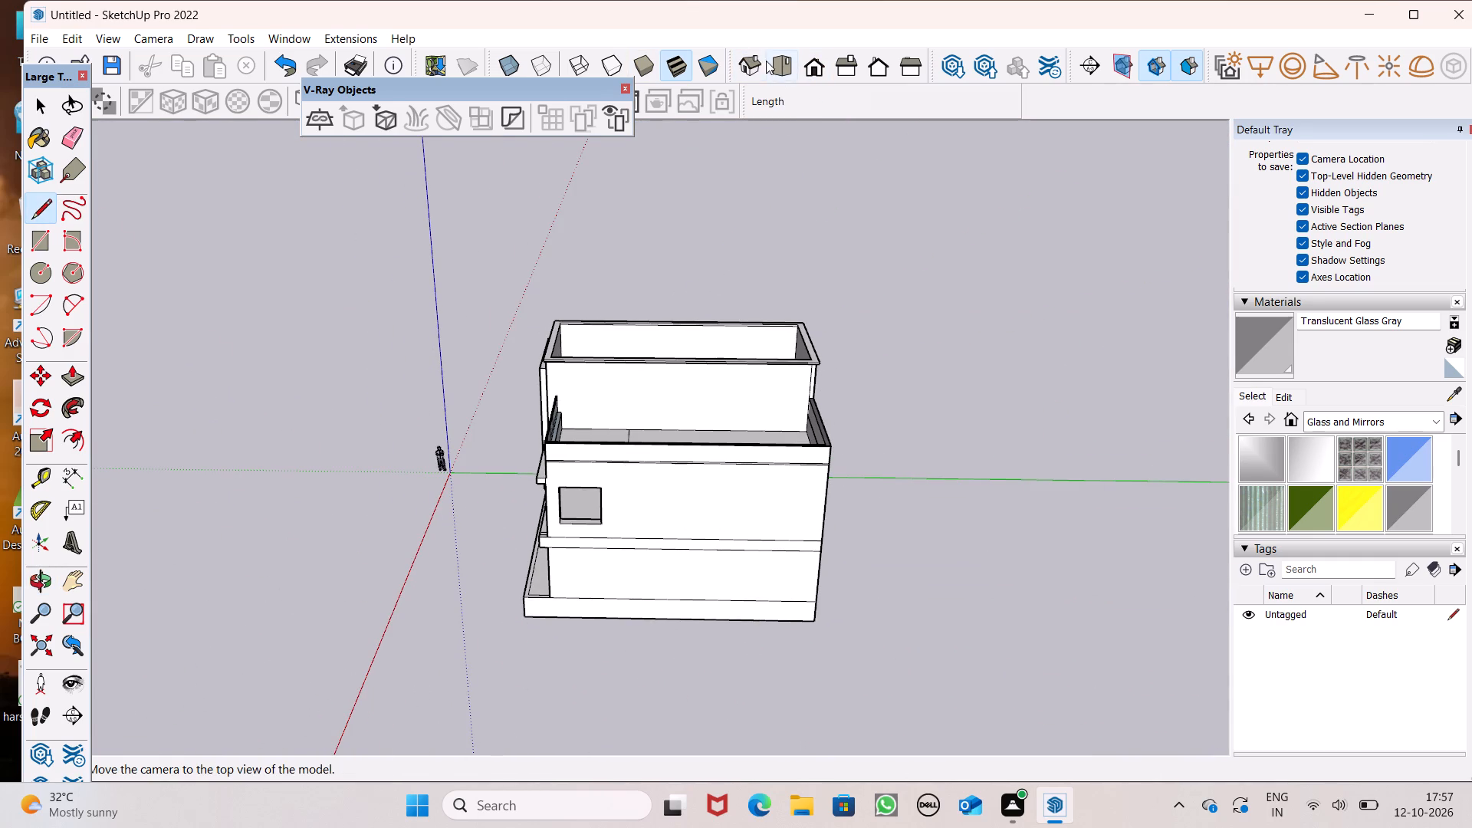
click(786, 62)
middle_drag(816, 455, 581, 428)
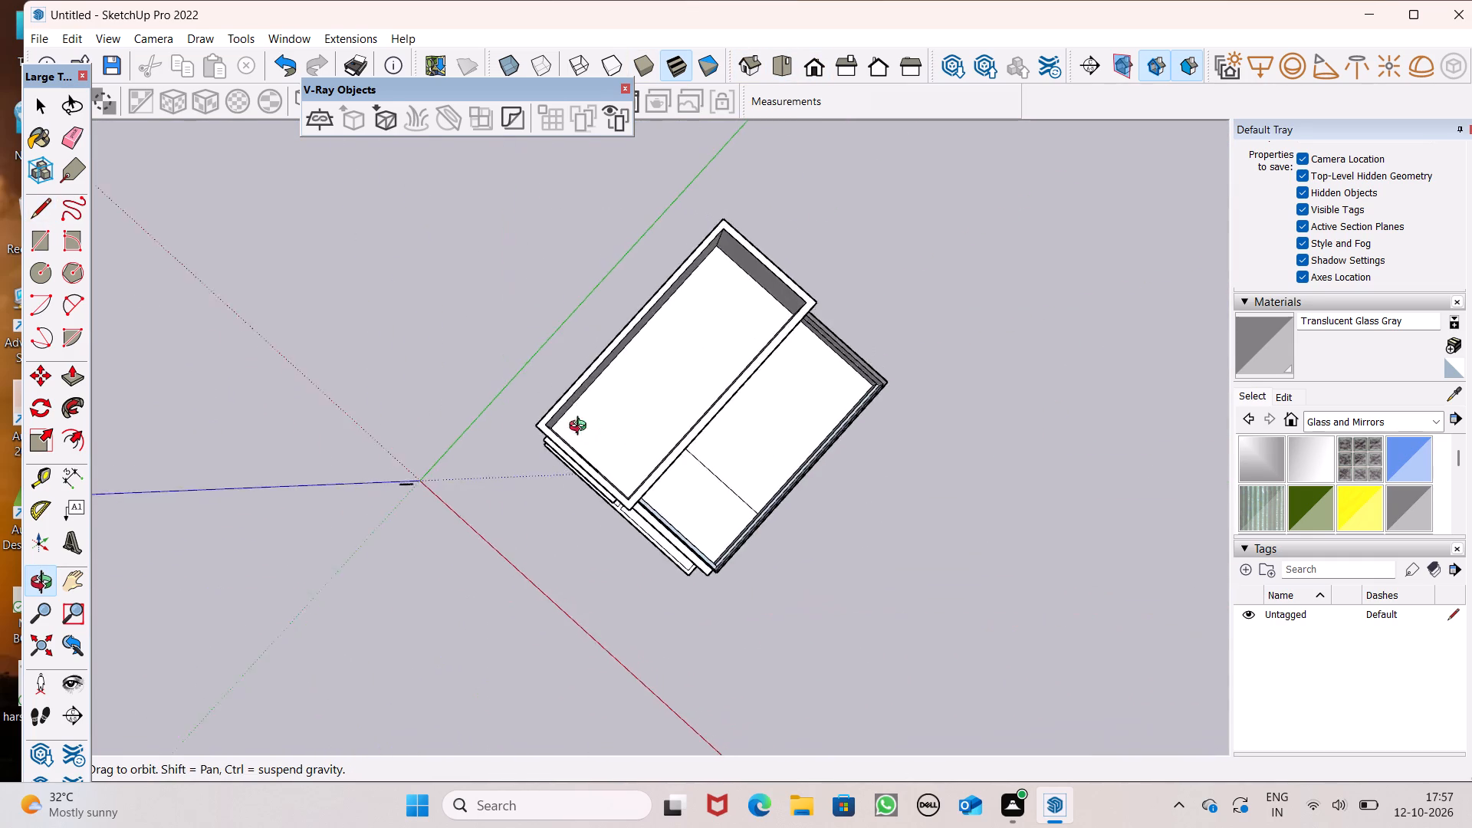
middle_drag(581, 428, 361, 266)
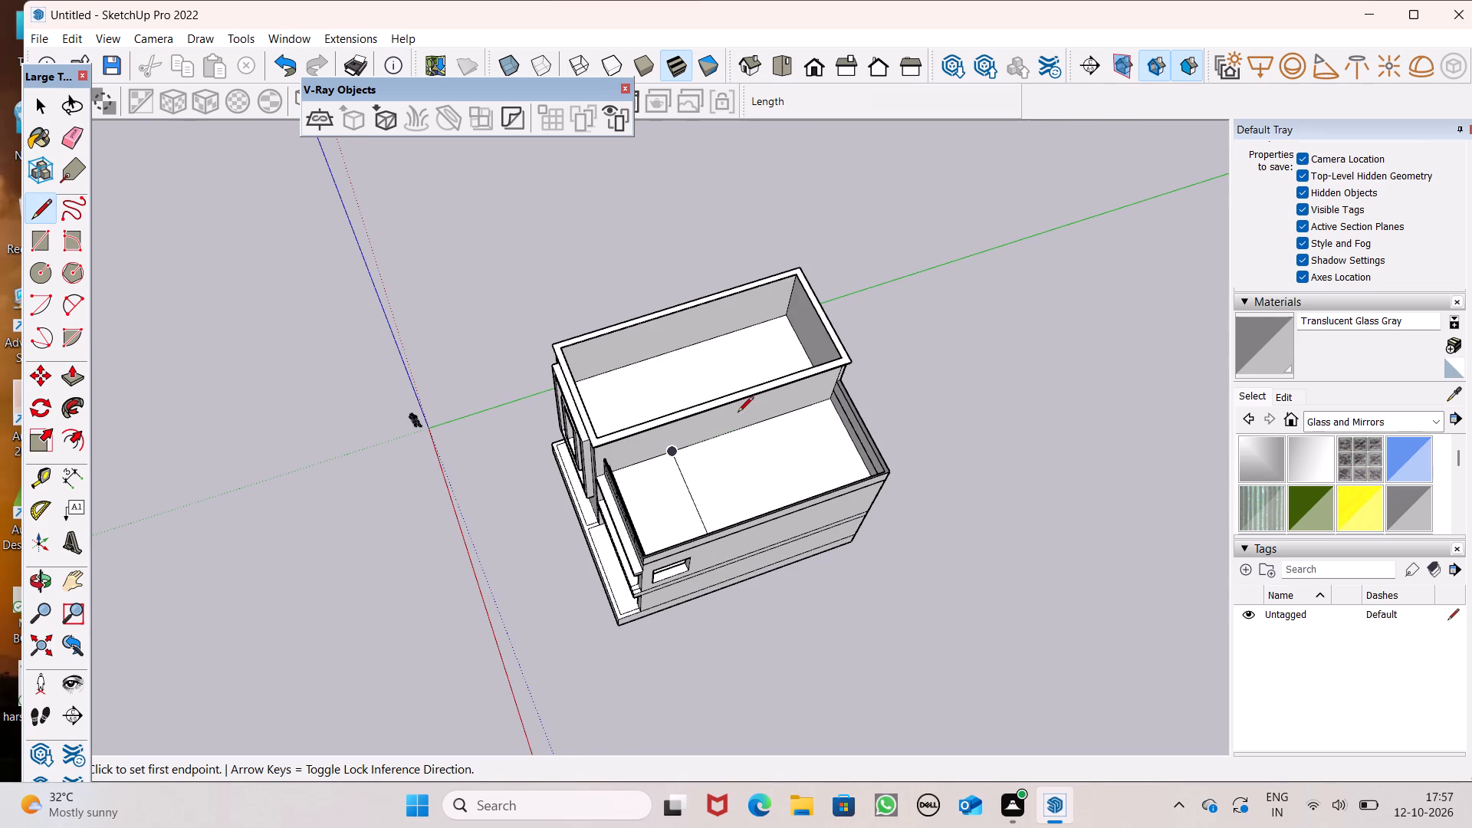
scroll(738, 422, down, 1)
scroll(506, 293, down, 1)
scroll(512, 302, up, 1)
scroll(517, 310, down, 3)
middle_drag(634, 475, 397, 574)
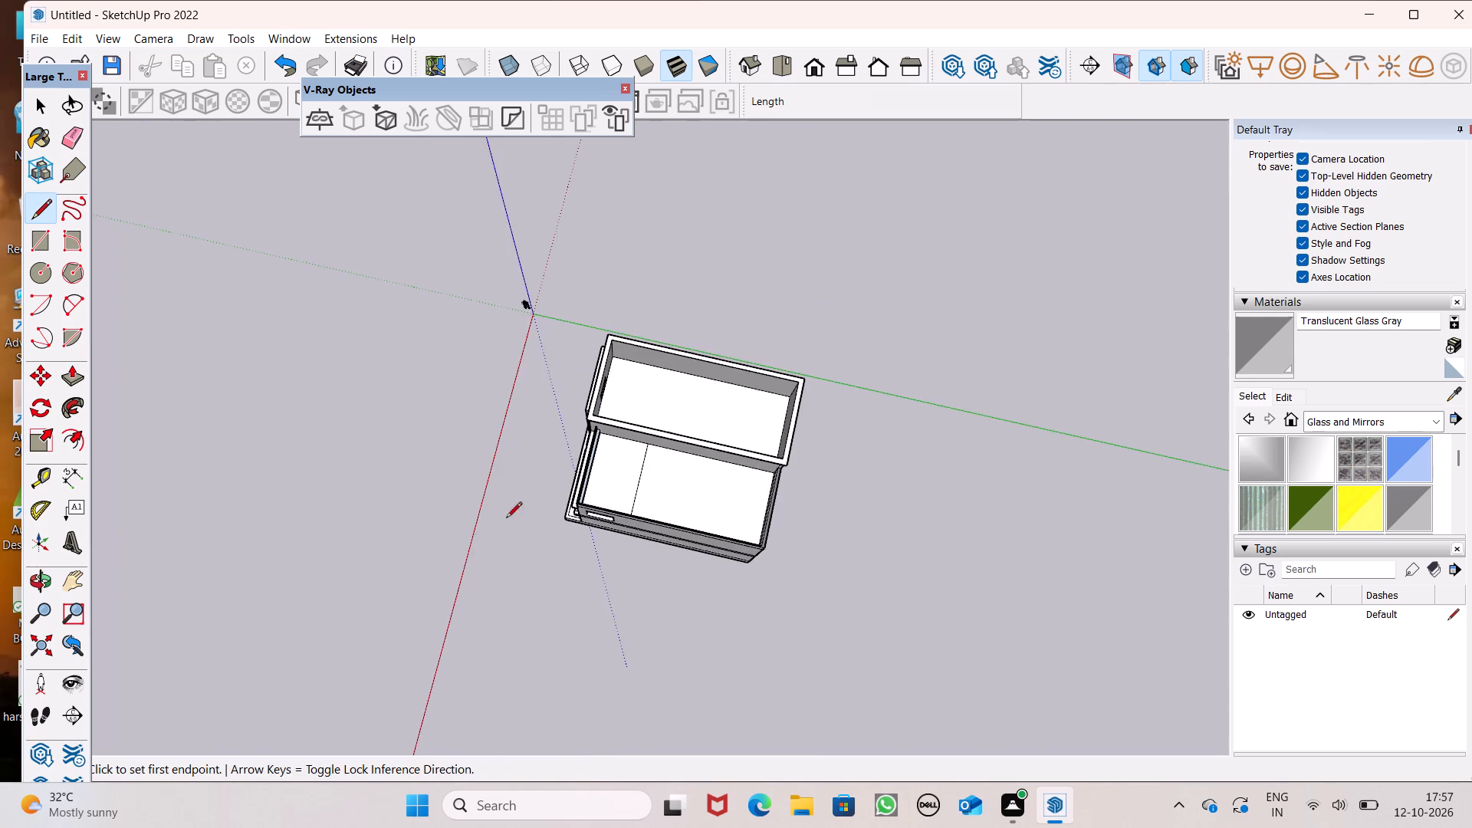
scroll(603, 495, up, 8)
middle_drag(639, 478, 352, 373)
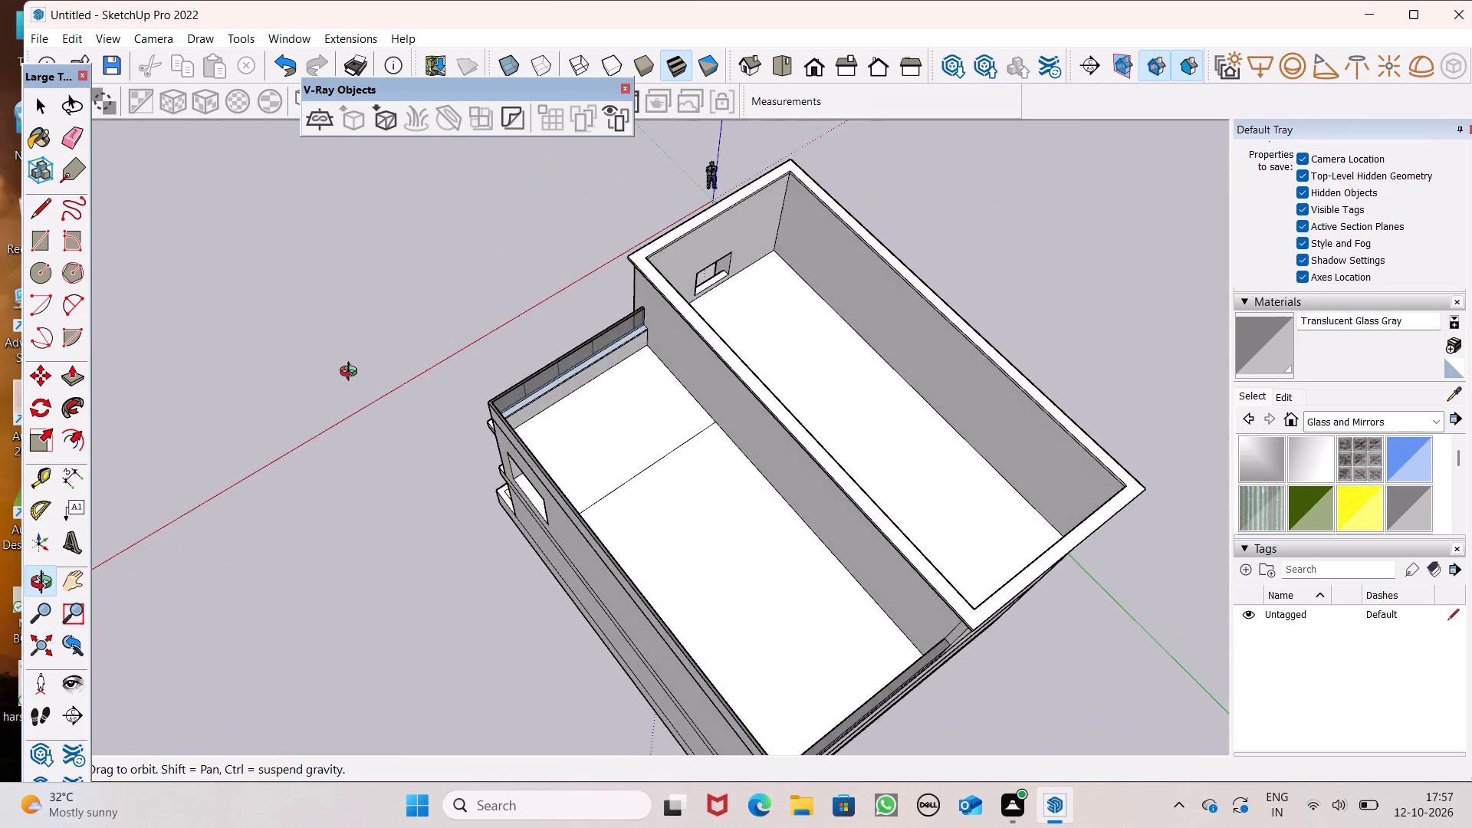
middle_drag(352, 373, 135, 464)
scroll(473, 378, up, 6)
middle_drag(692, 427, 695, 427)
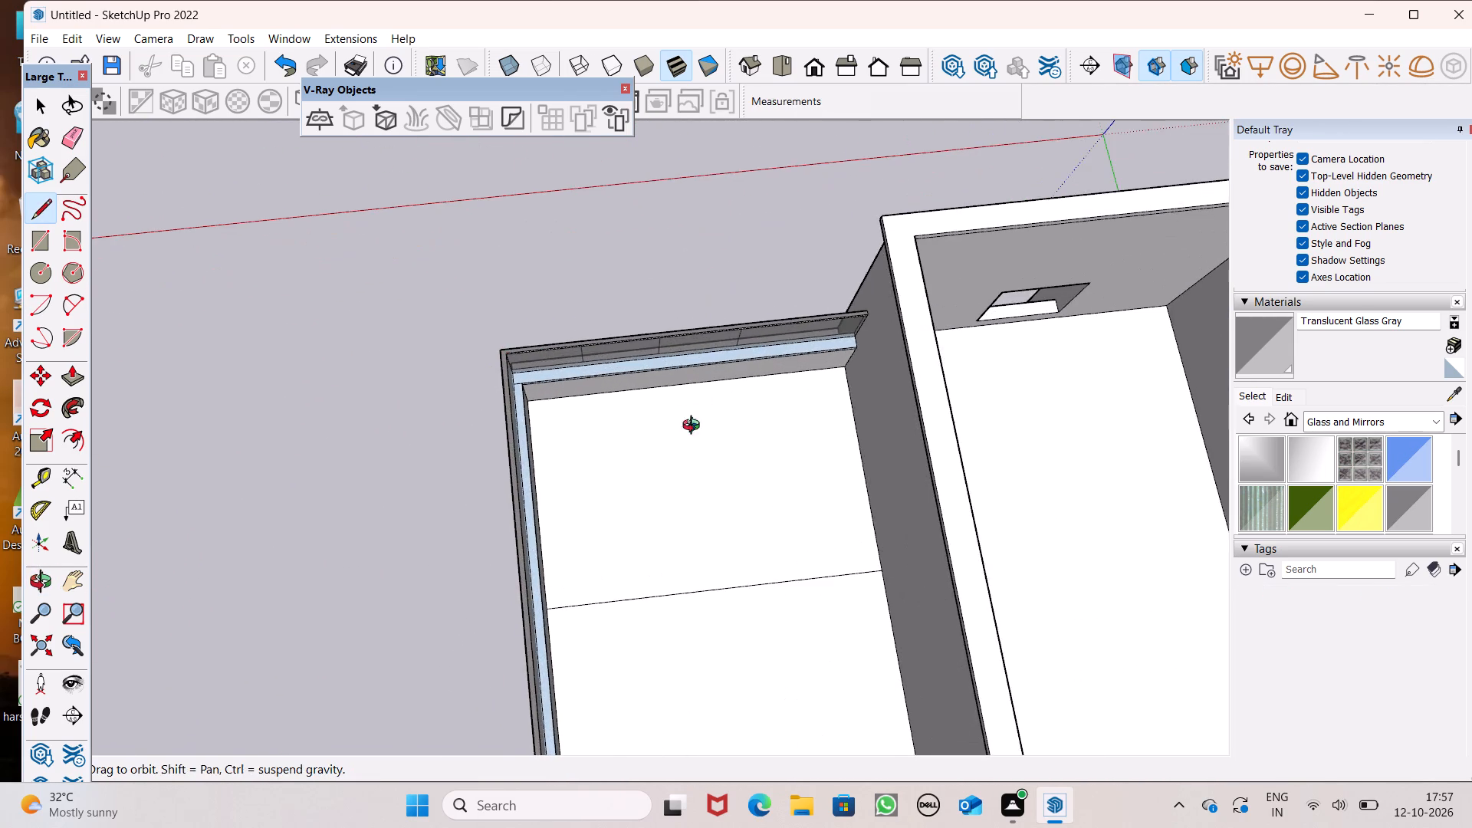
middle_drag(695, 427, 872, 207)
middle_drag(801, 342, 425, 276)
scroll(801, 342, up, 1)
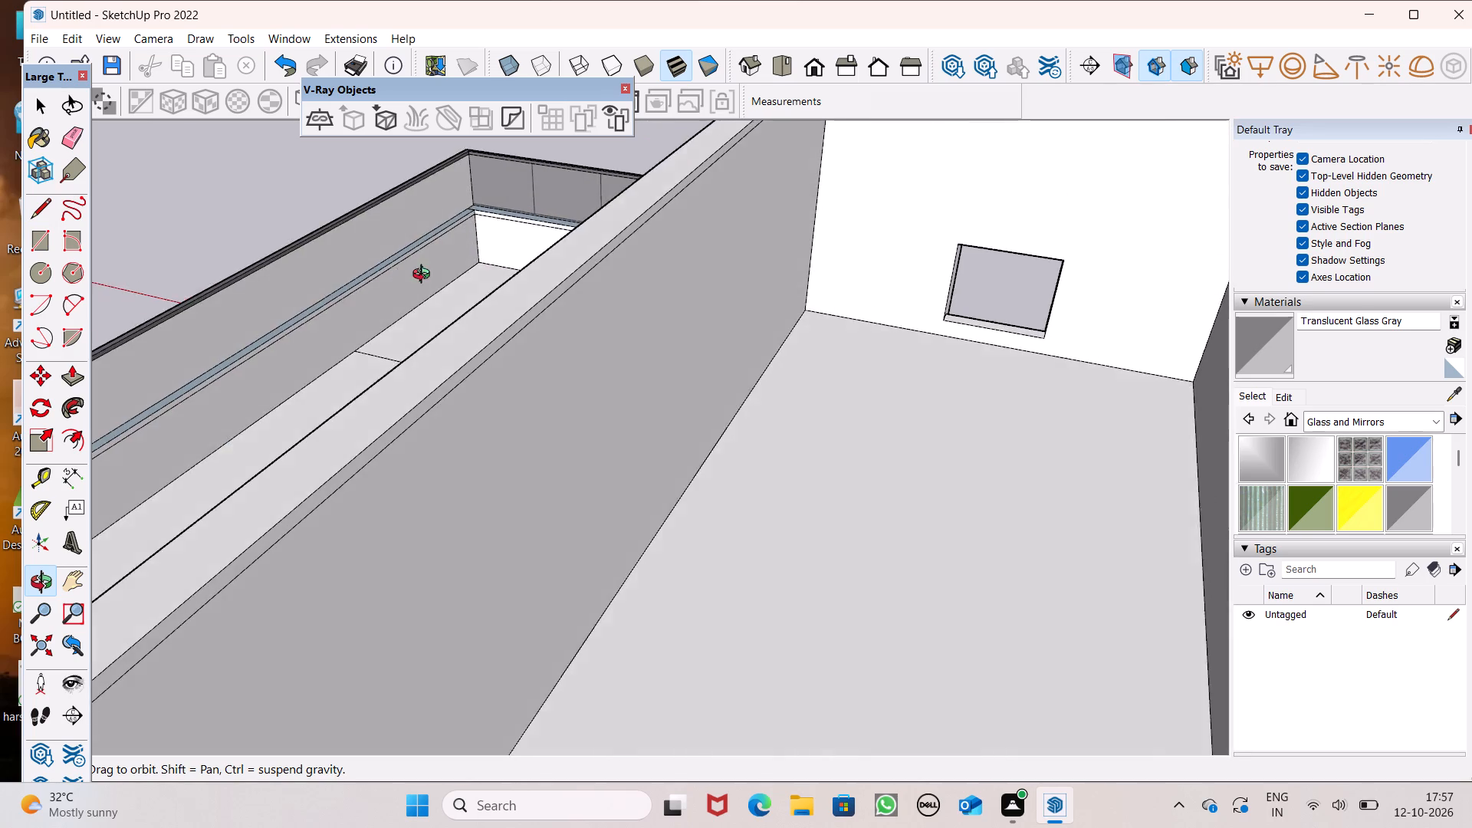
middle_drag(425, 276, 535, 419)
scroll(564, 227, down, 7)
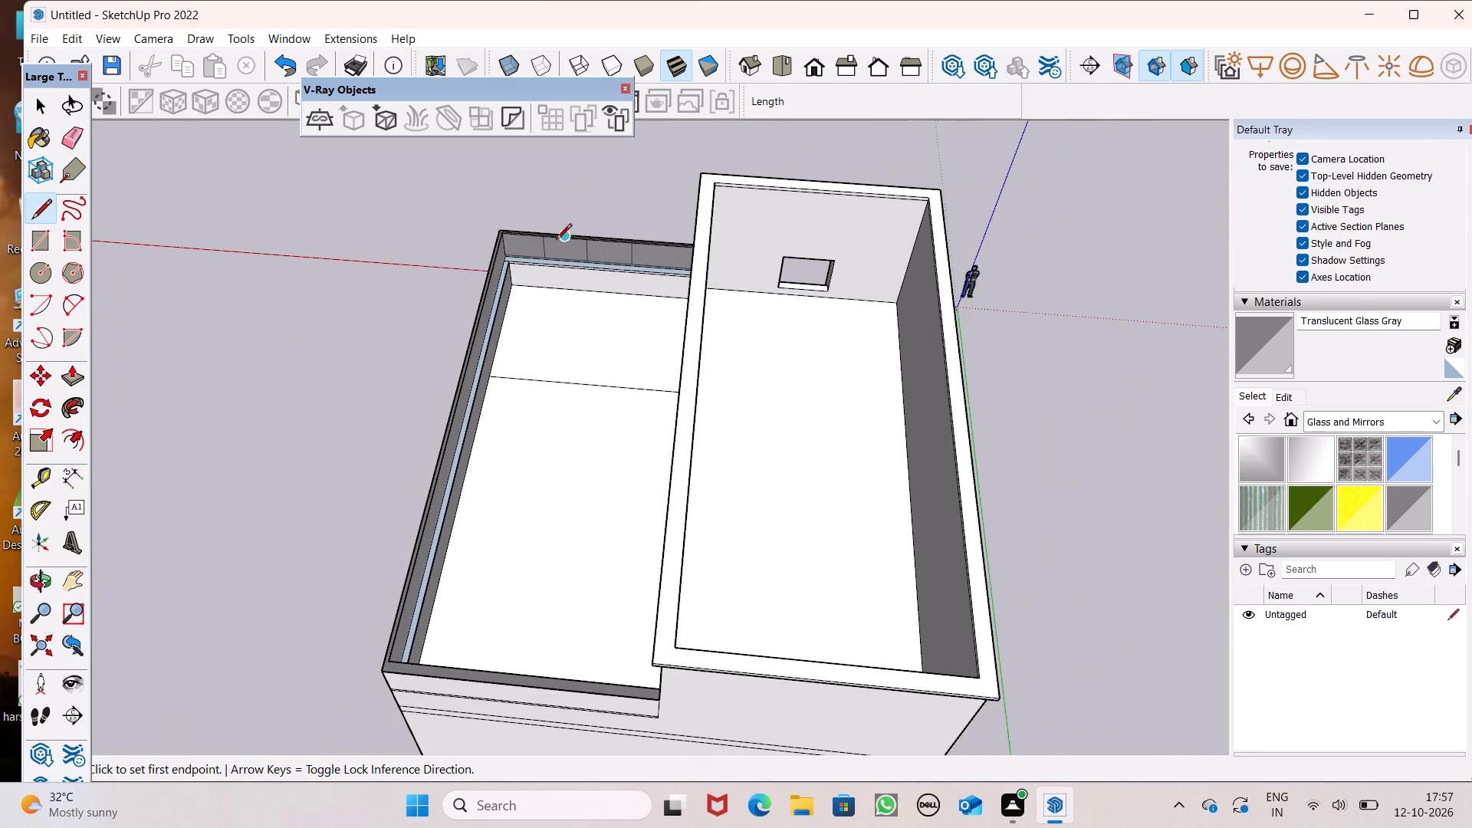
scroll(556, 241, down, 3)
middle_drag(649, 340, 568, 448)
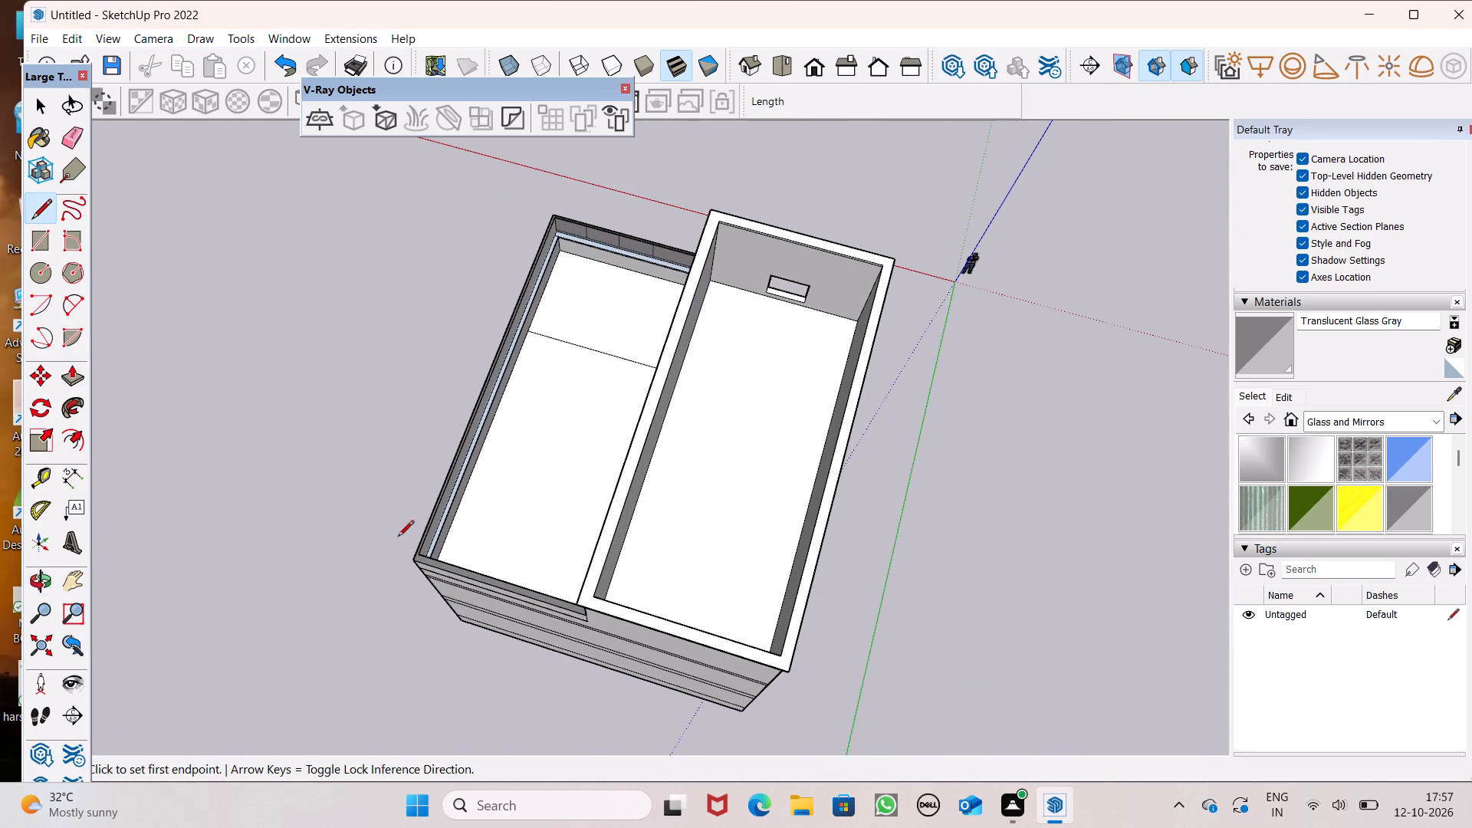
middle_drag(498, 508, 1178, 473)
scroll(1155, 419, up, 1)
scroll(720, 245, down, 2)
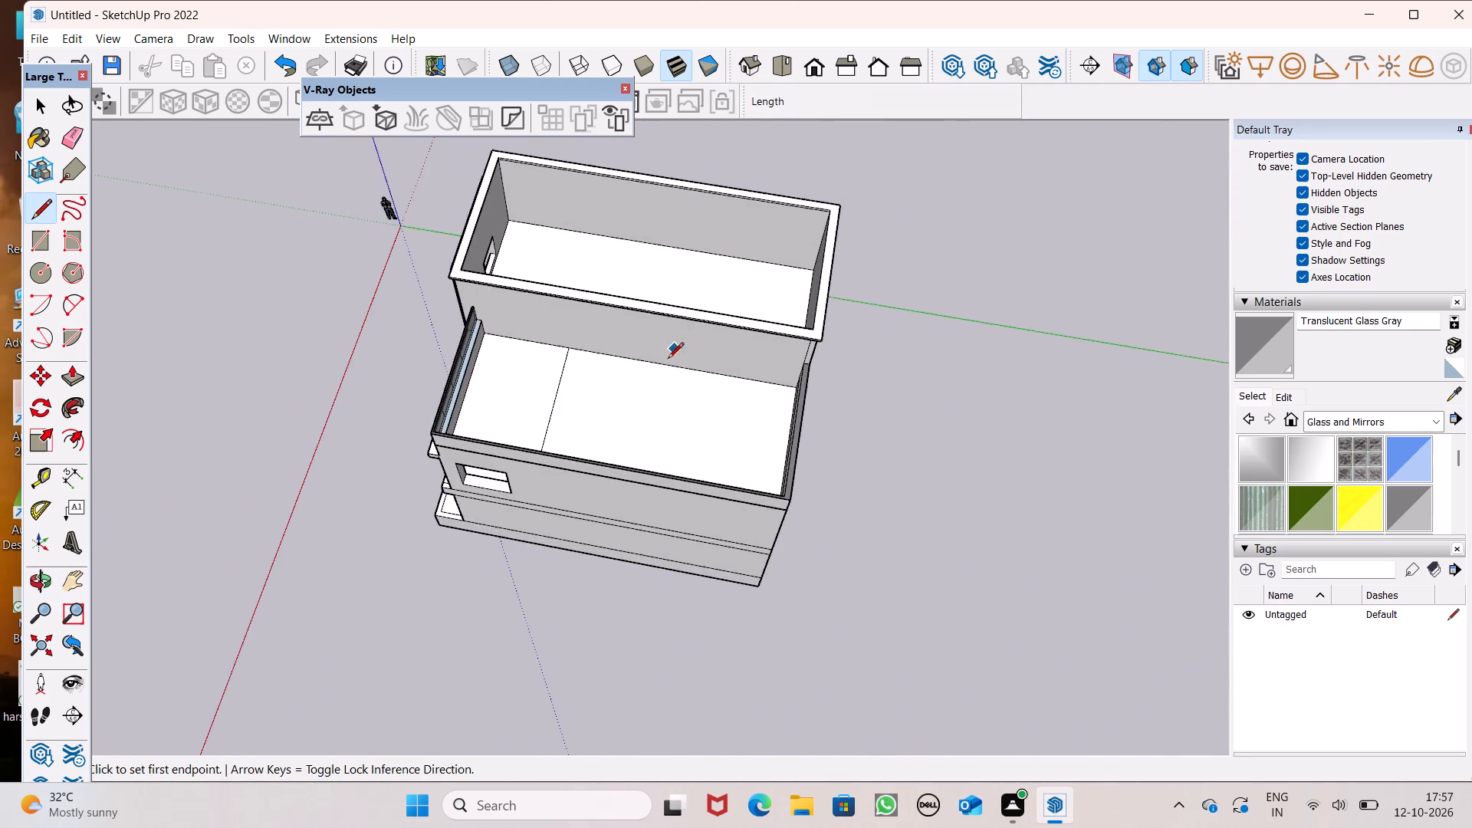
middle_drag(659, 419, 774, 664)
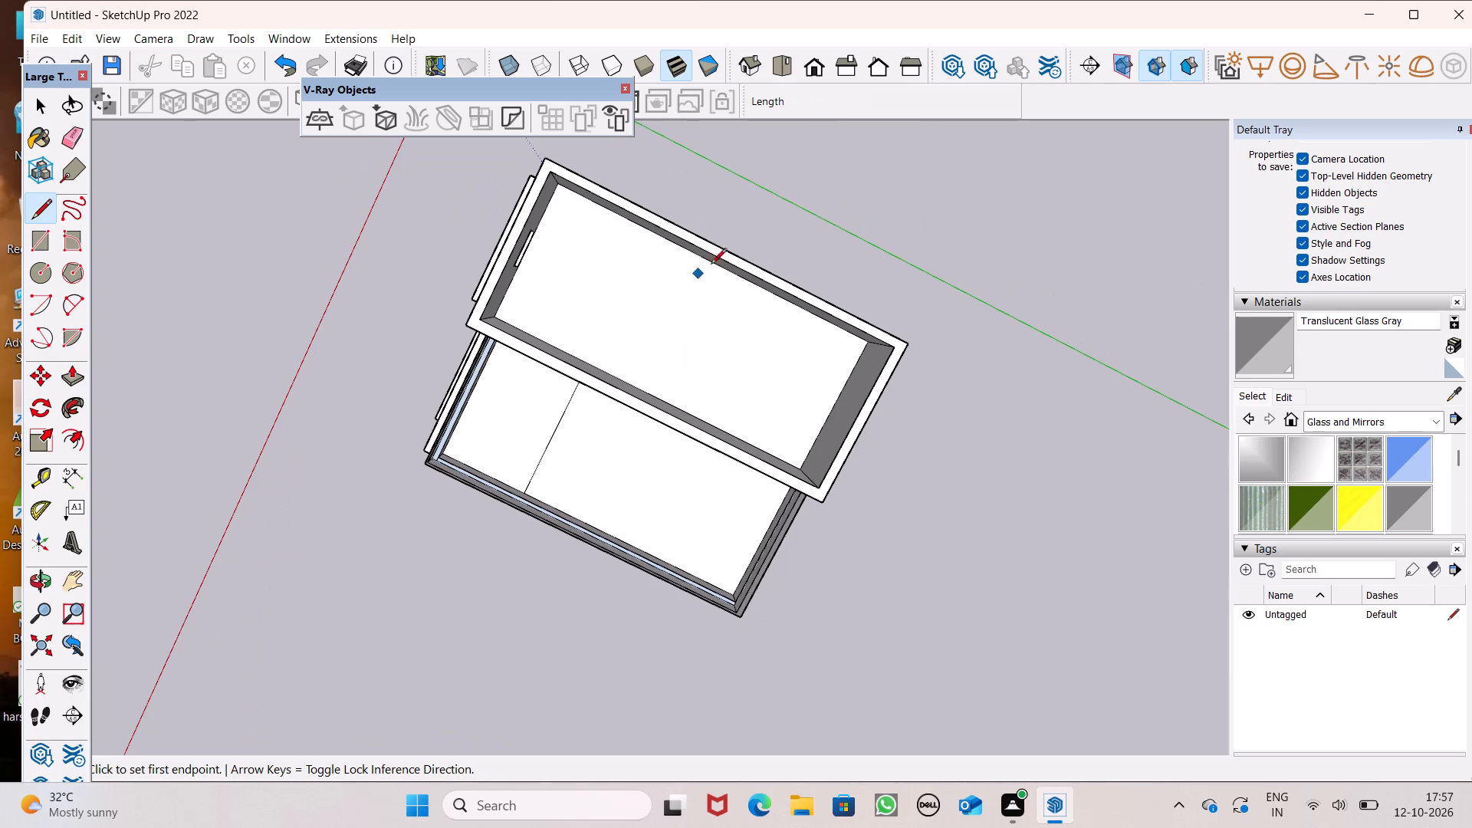
click(786, 55)
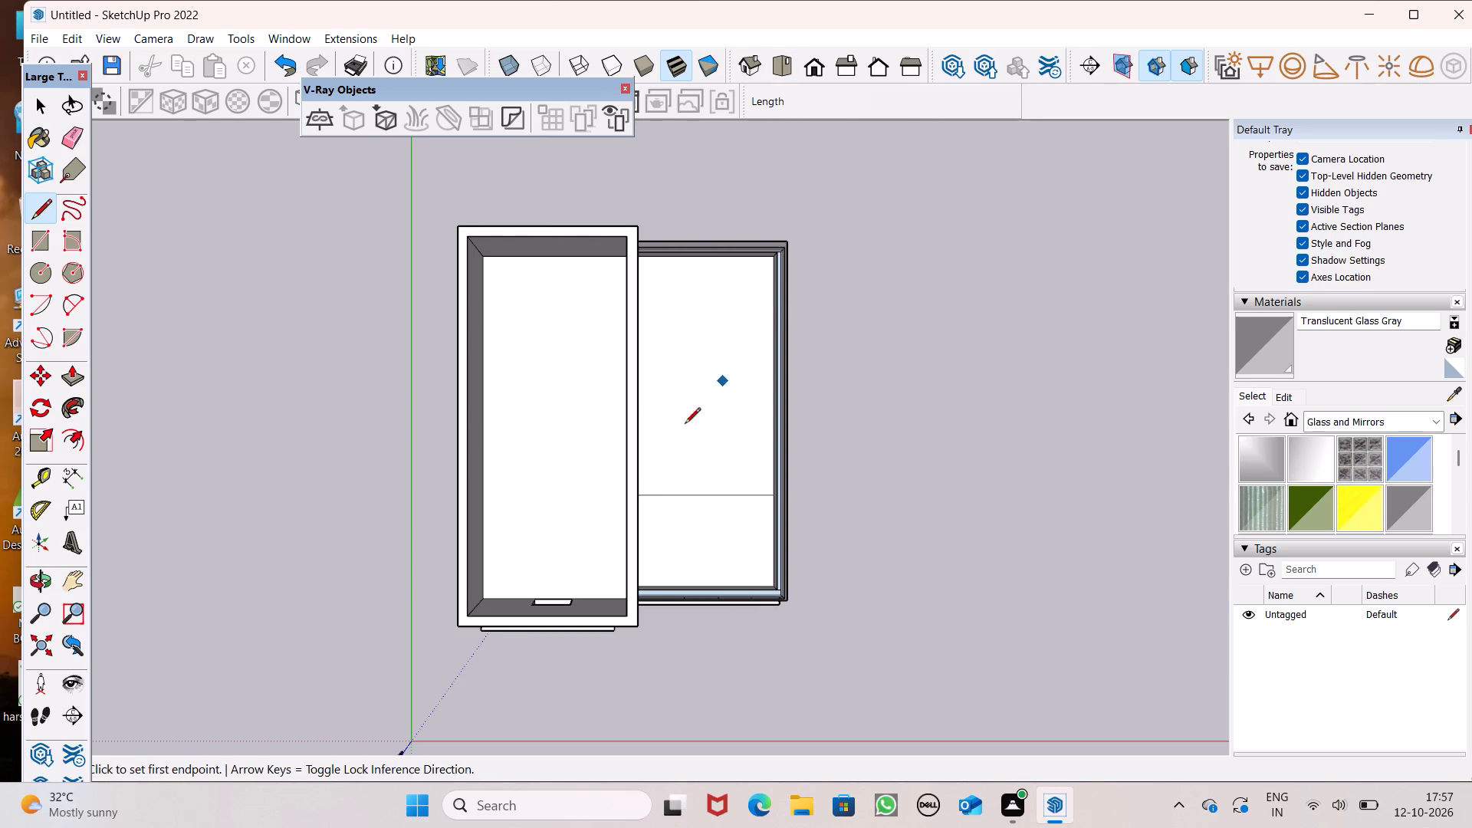
middle_drag(659, 475, 1066, 196)
scroll(626, 266, up, 1)
scroll(821, 314, up, 2)
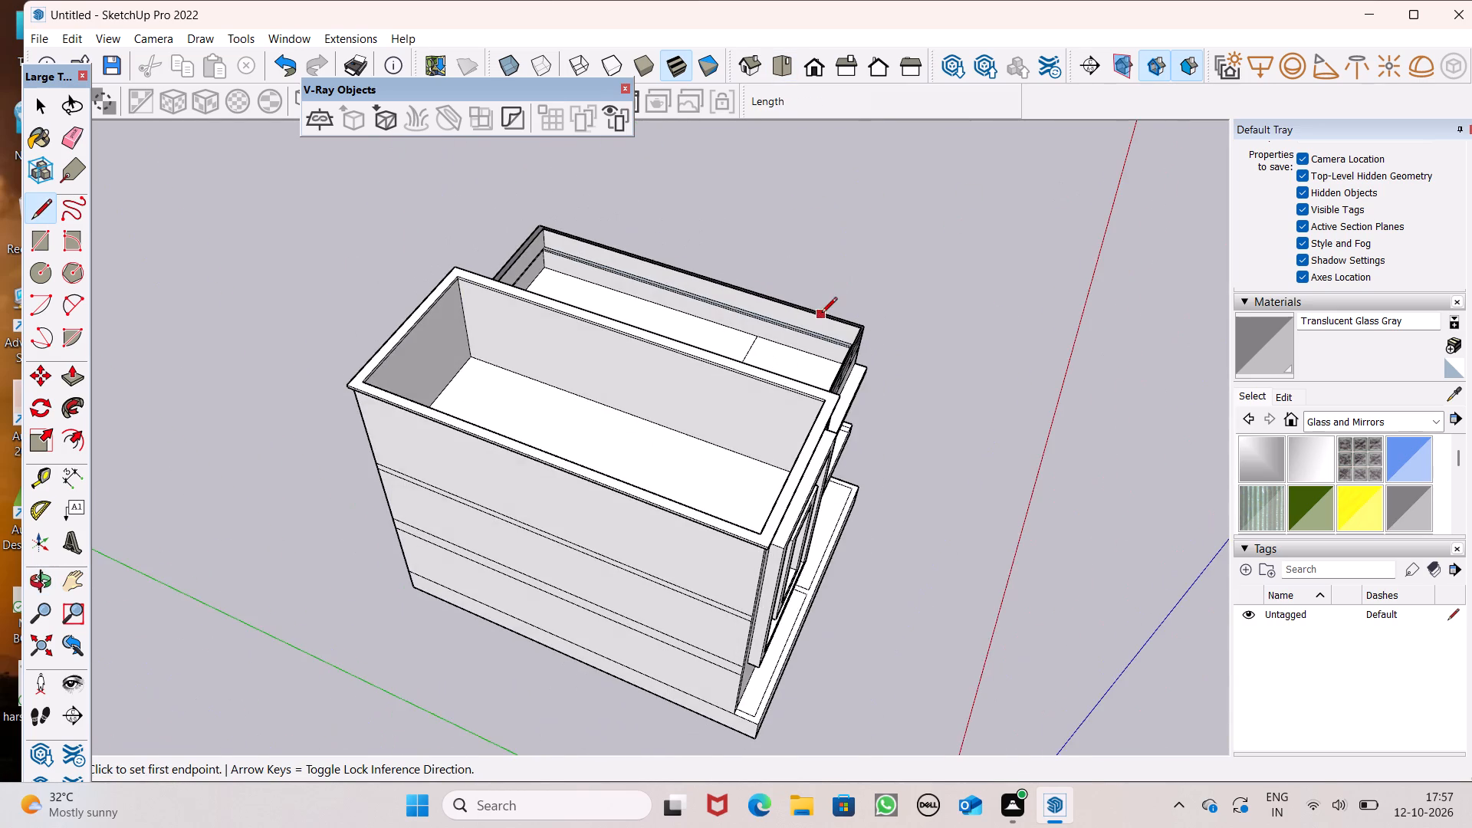
scroll(821, 314, up, 3)
scroll(894, 340, down, 2)
middle_drag(875, 376, 620, 416)
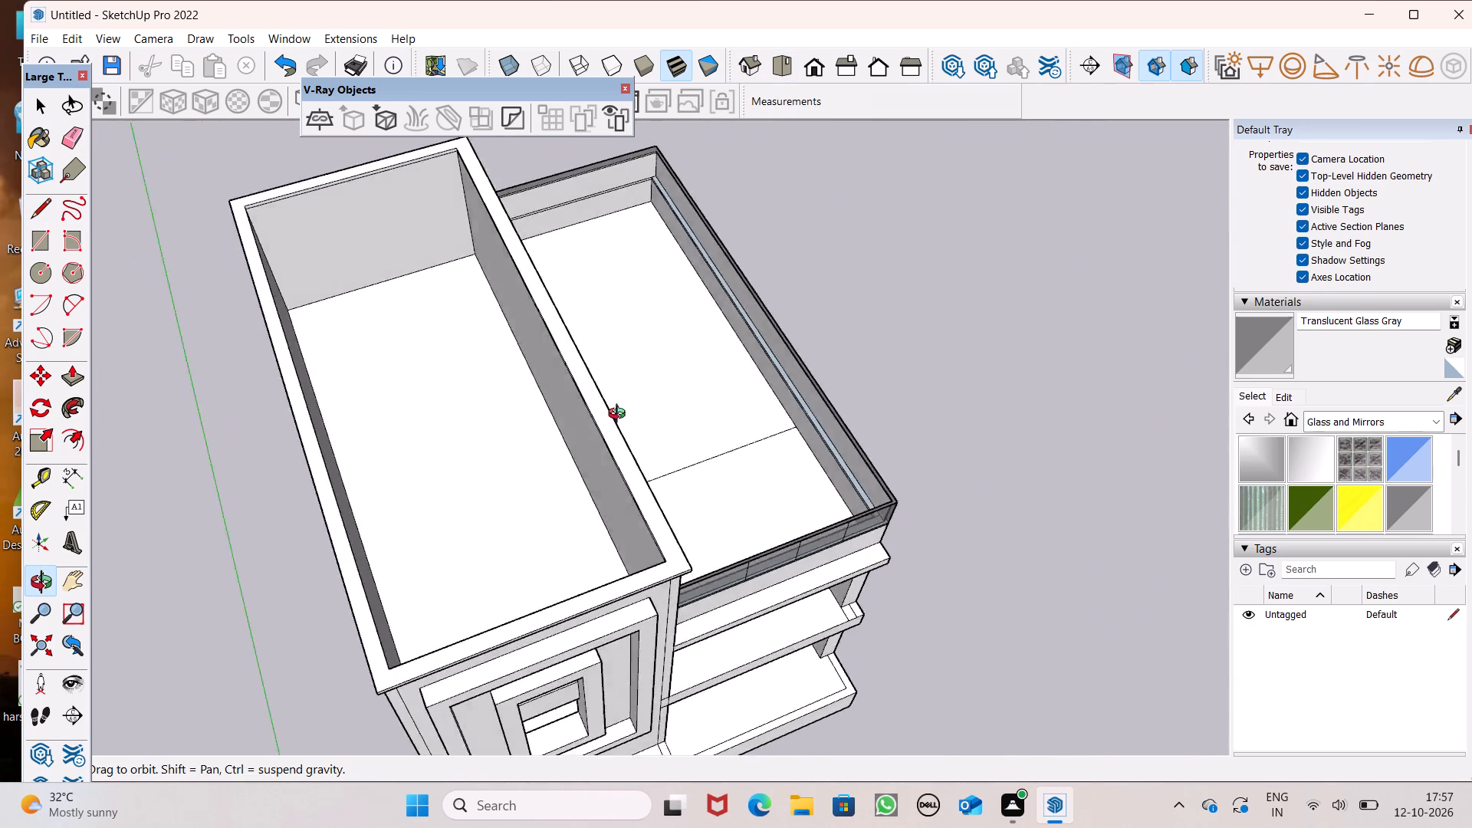
middle_drag(620, 416, 824, 399)
scroll(869, 388, up, 1)
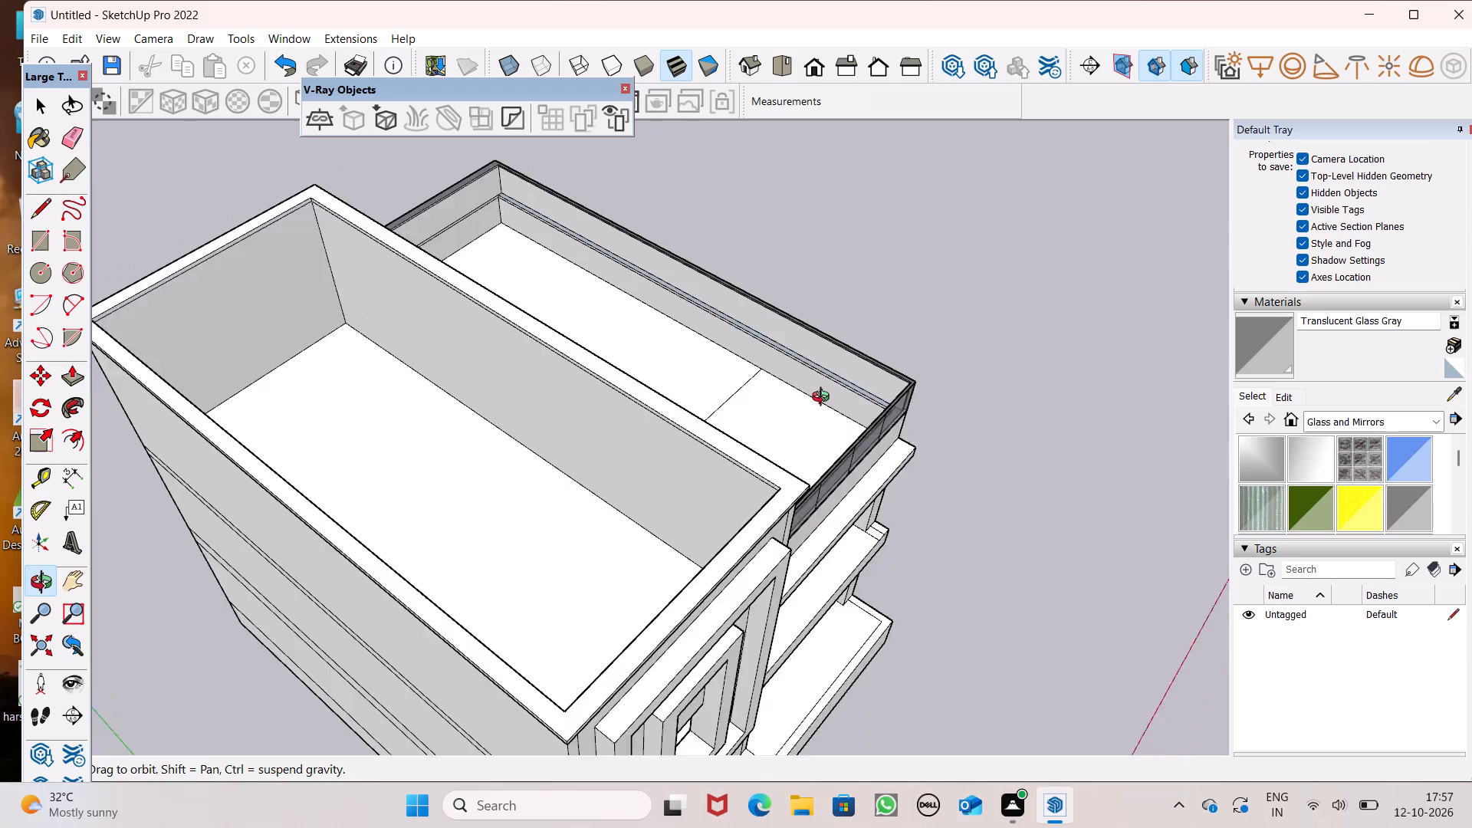
middle_drag(824, 399, 911, 429)
scroll(797, 320, up, 3)
middle_drag(702, 425, 856, 544)
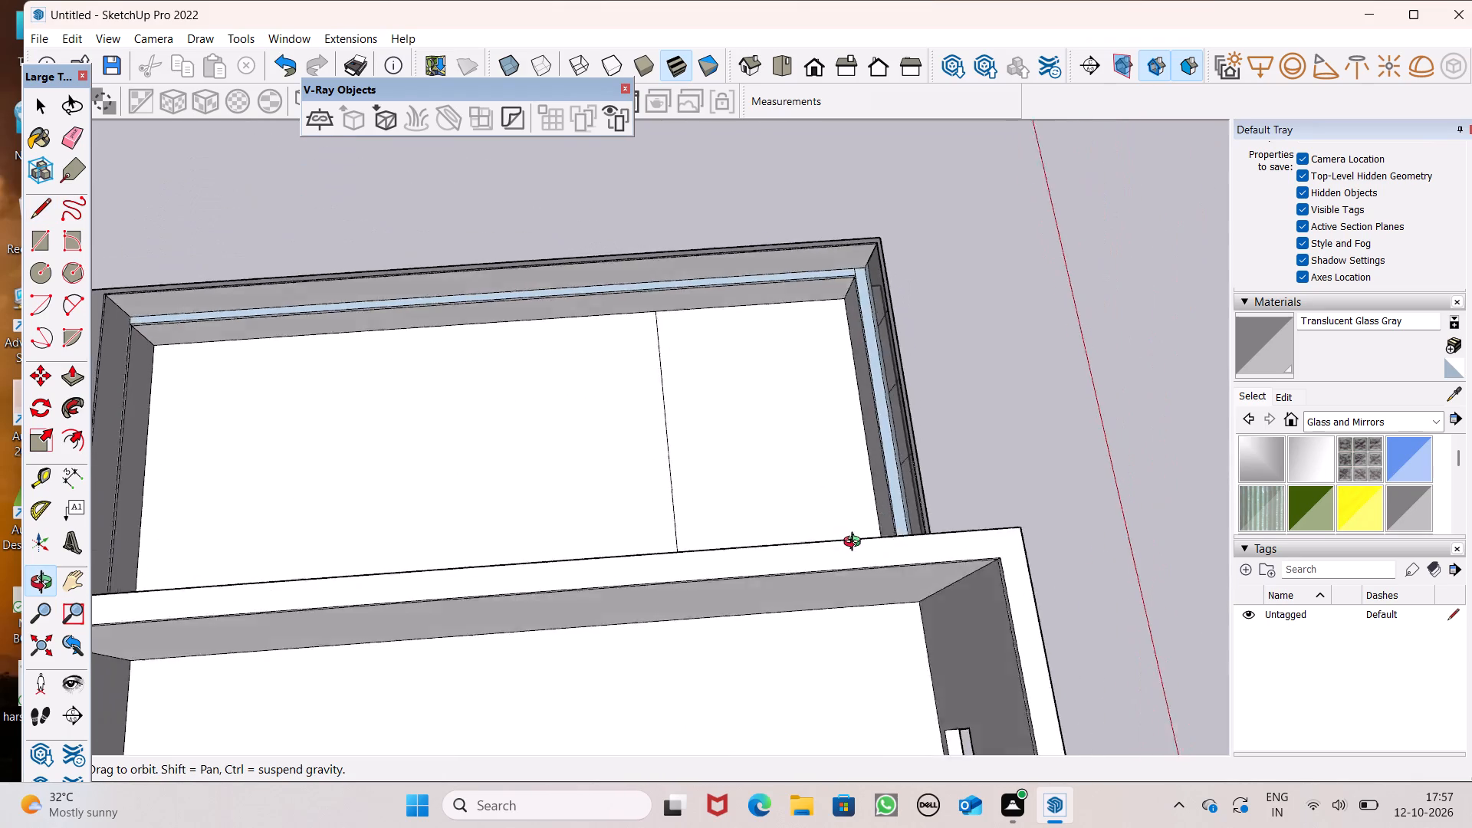
middle_drag(856, 544, 816, 544)
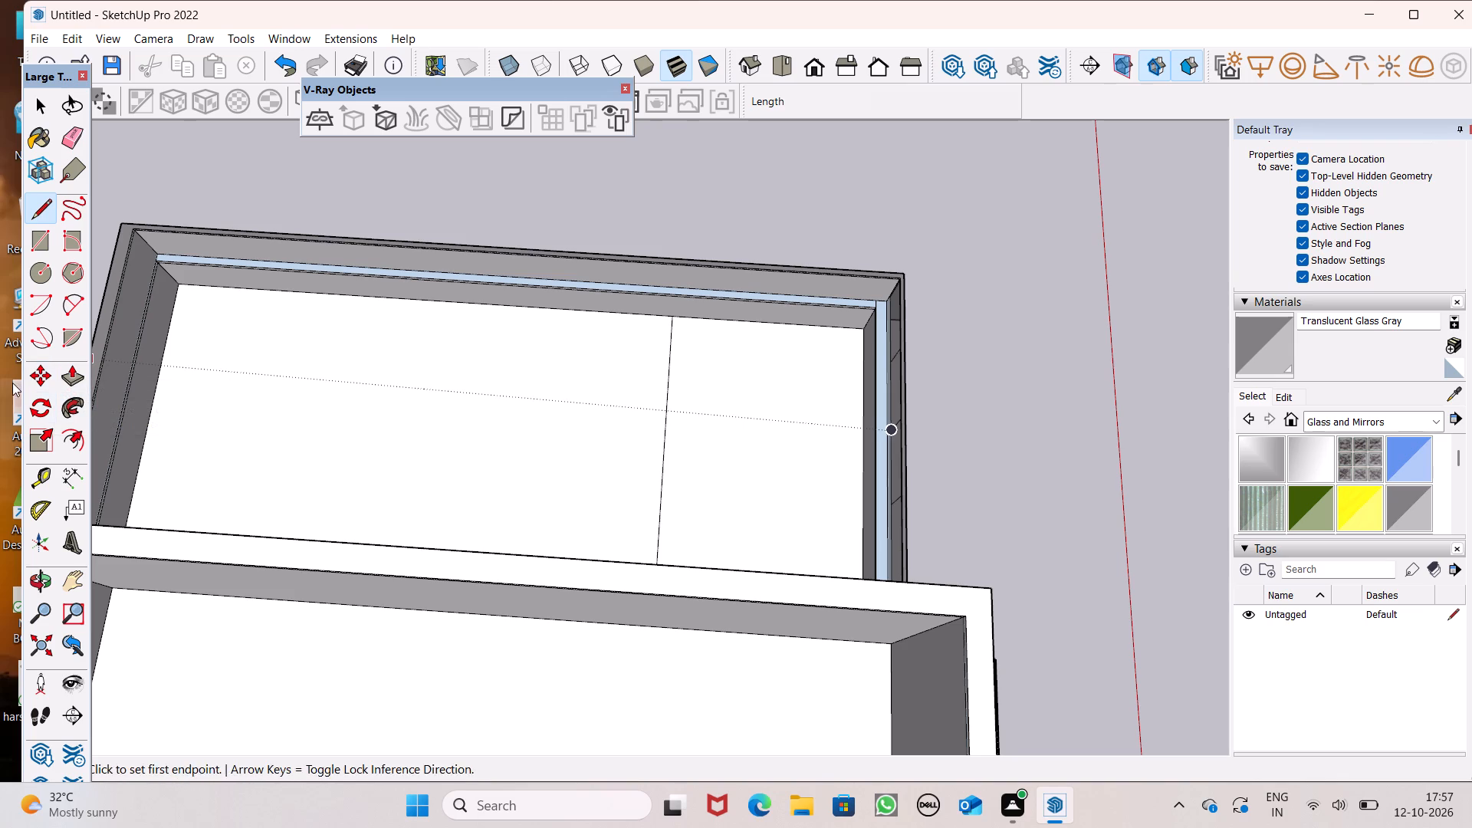
Draw a line about 12' 1" long across the front terrace floor, from the floor's dividing line to the front parapet's inner base.
click(30, 244)
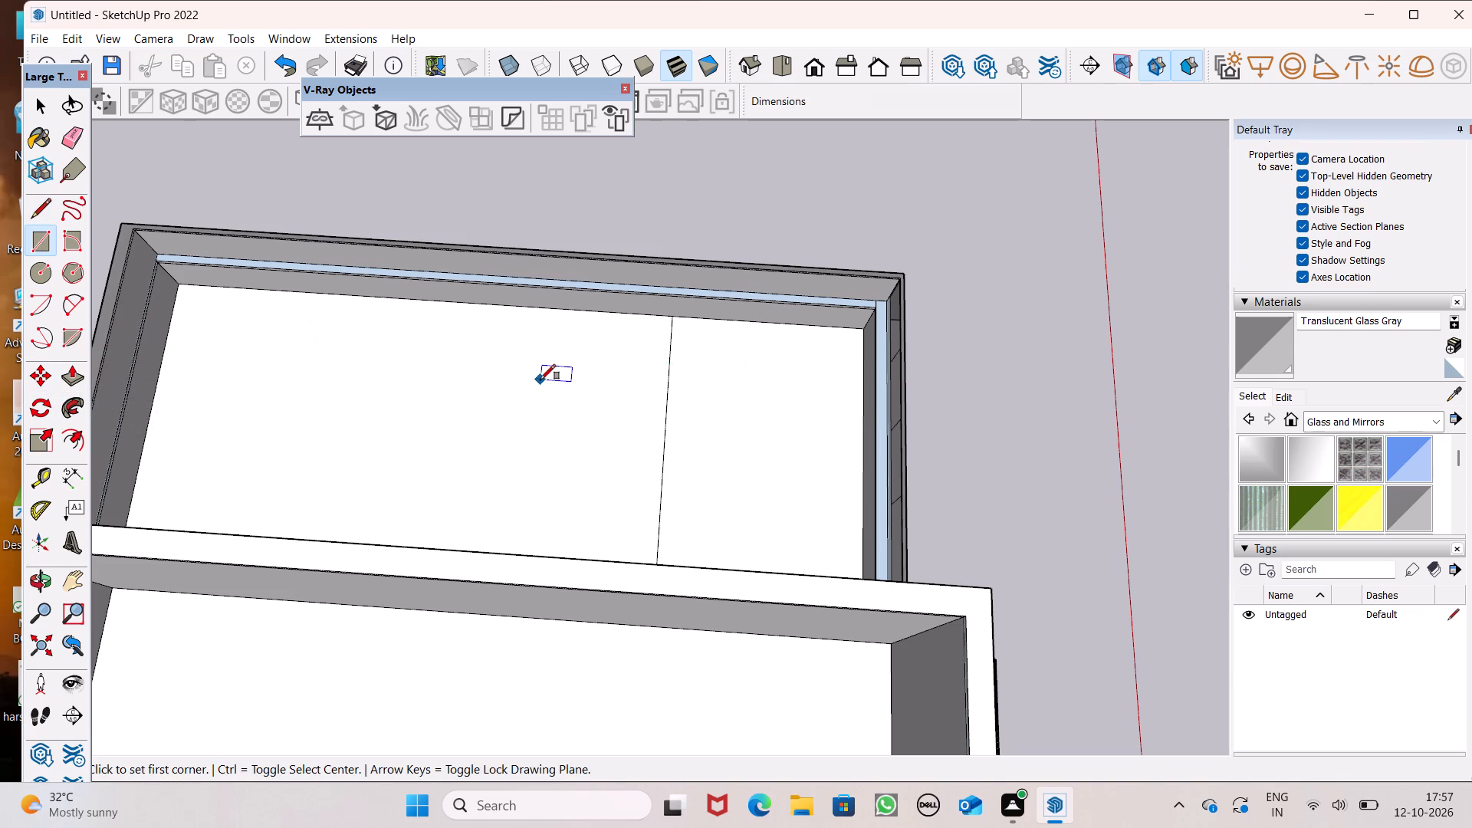
scroll(540, 379, up, 2)
scroll(645, 375, down, 2)
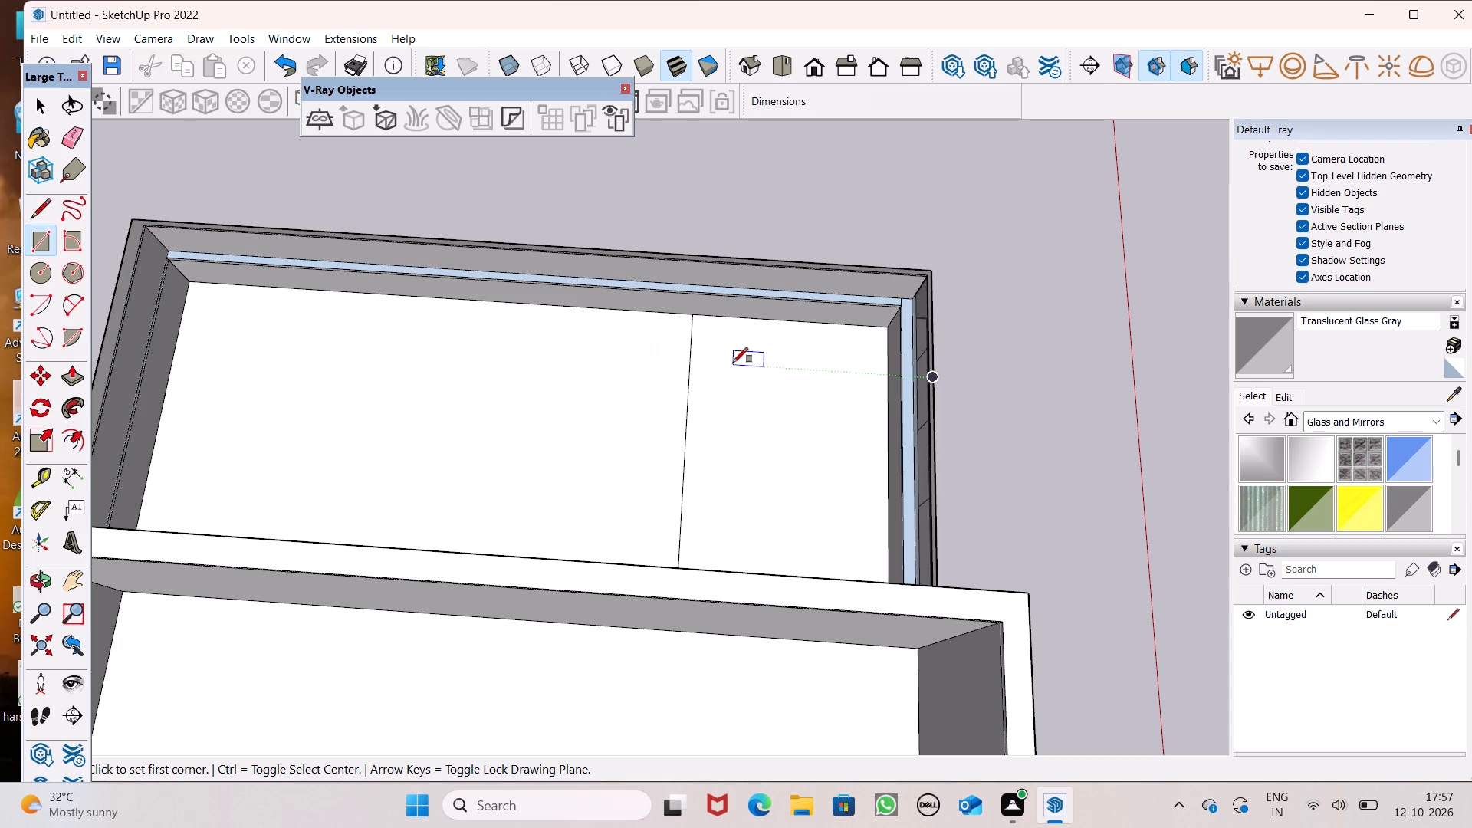
scroll(768, 366, up, 1)
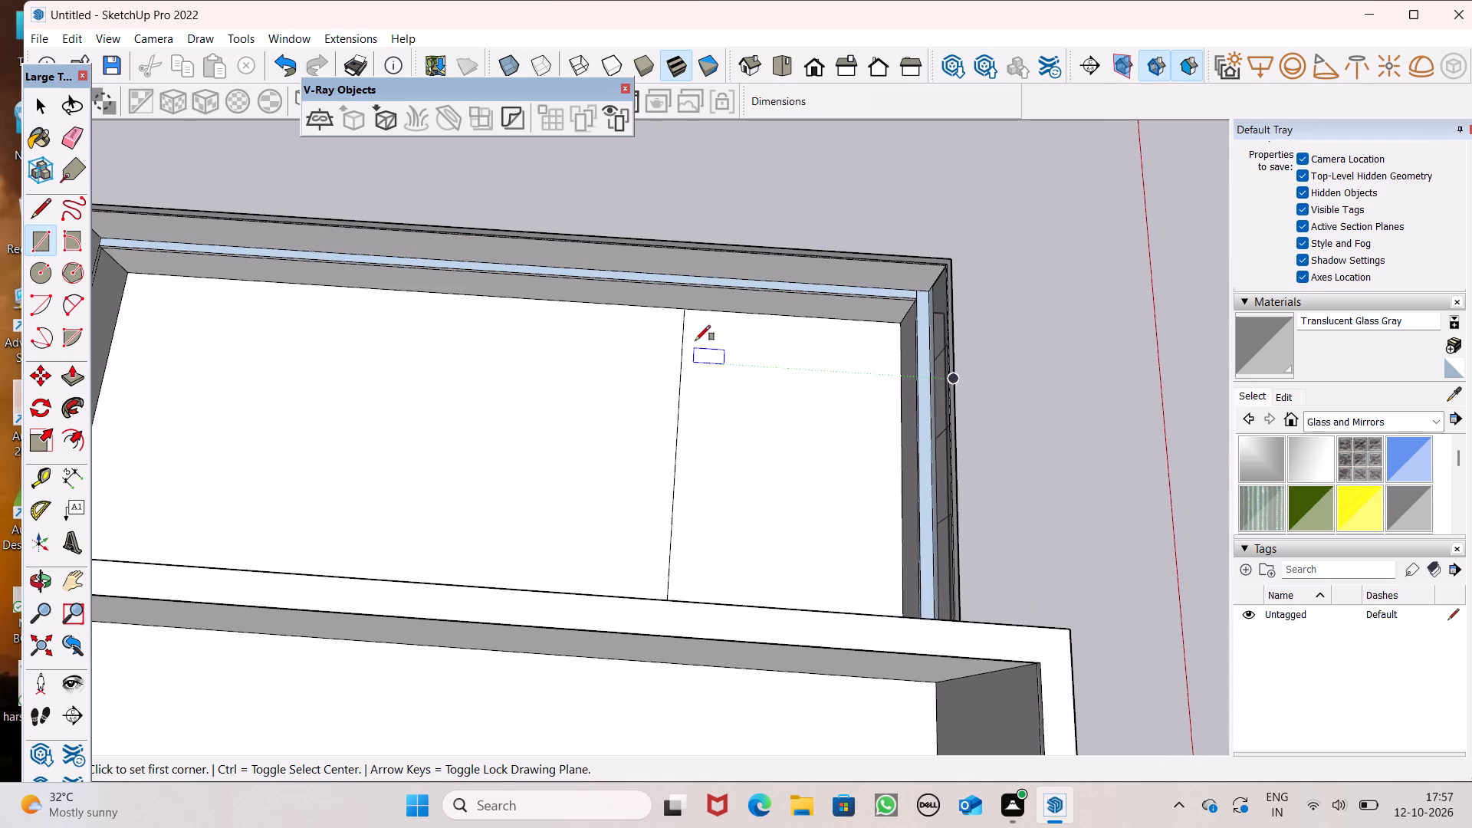
click(32, 217)
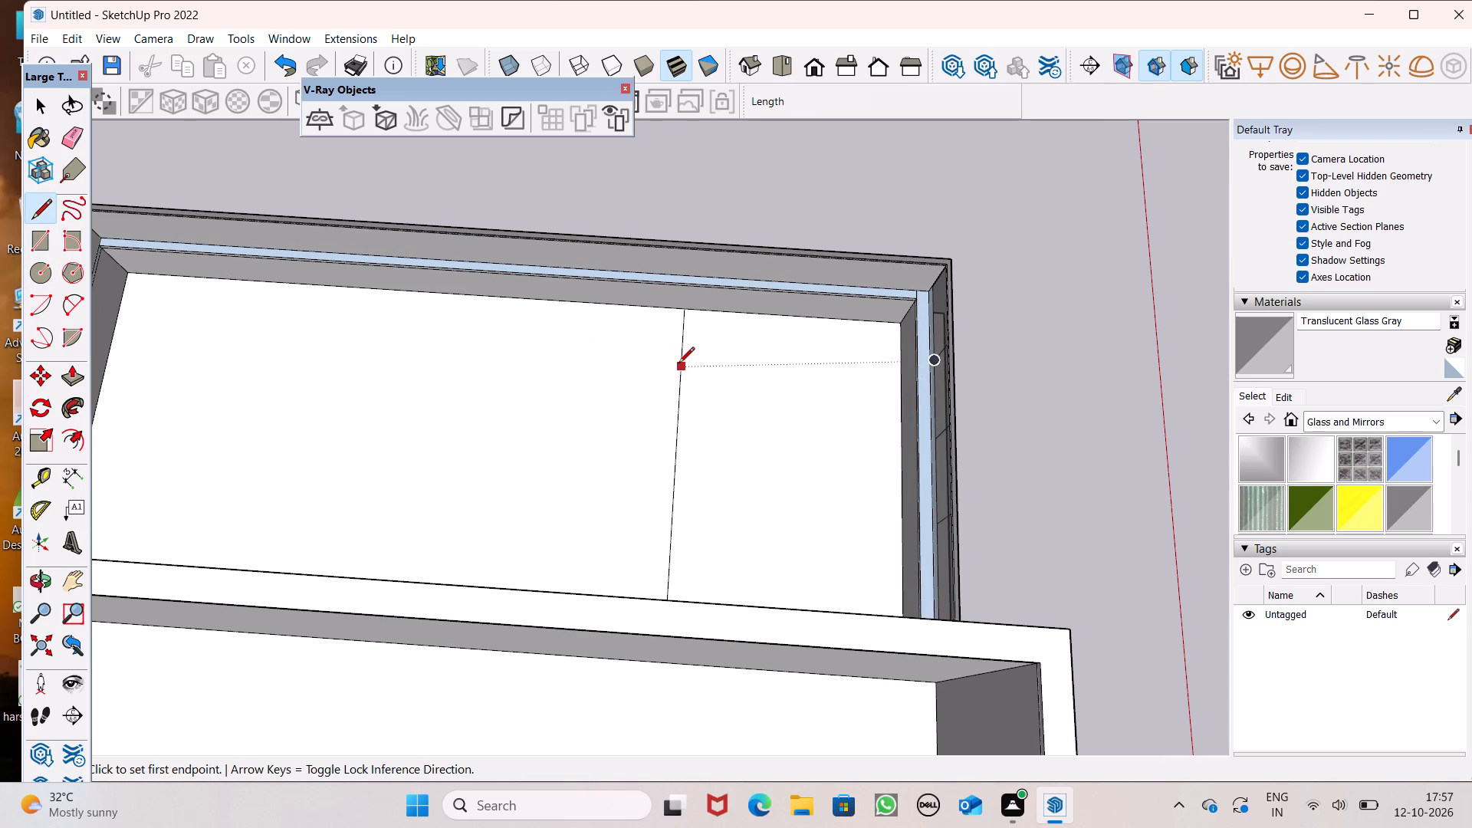
click(678, 364)
click(905, 379)
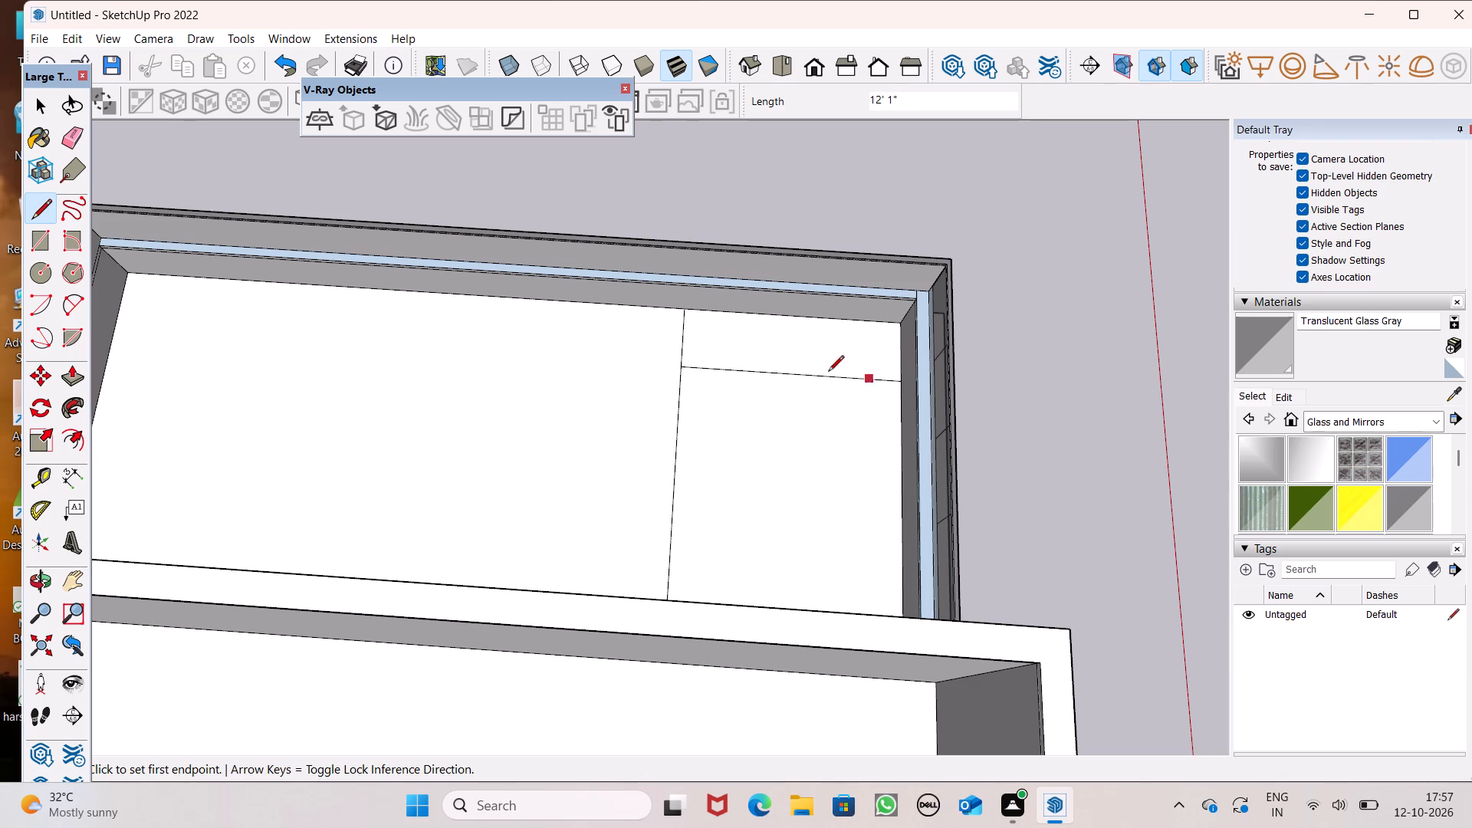
Undo the last line drawn across the front terrace floor.
key(ctrl+z)
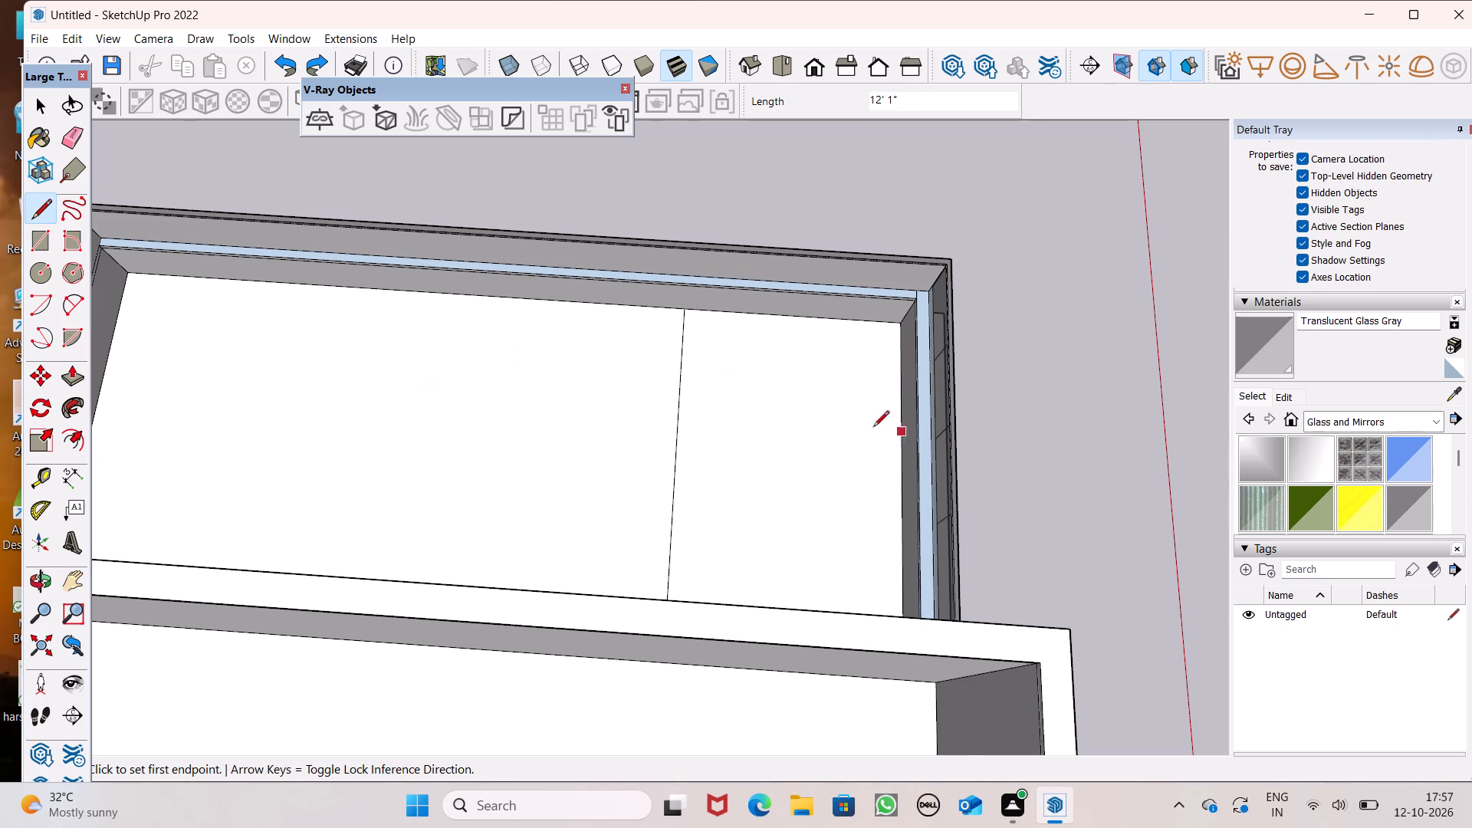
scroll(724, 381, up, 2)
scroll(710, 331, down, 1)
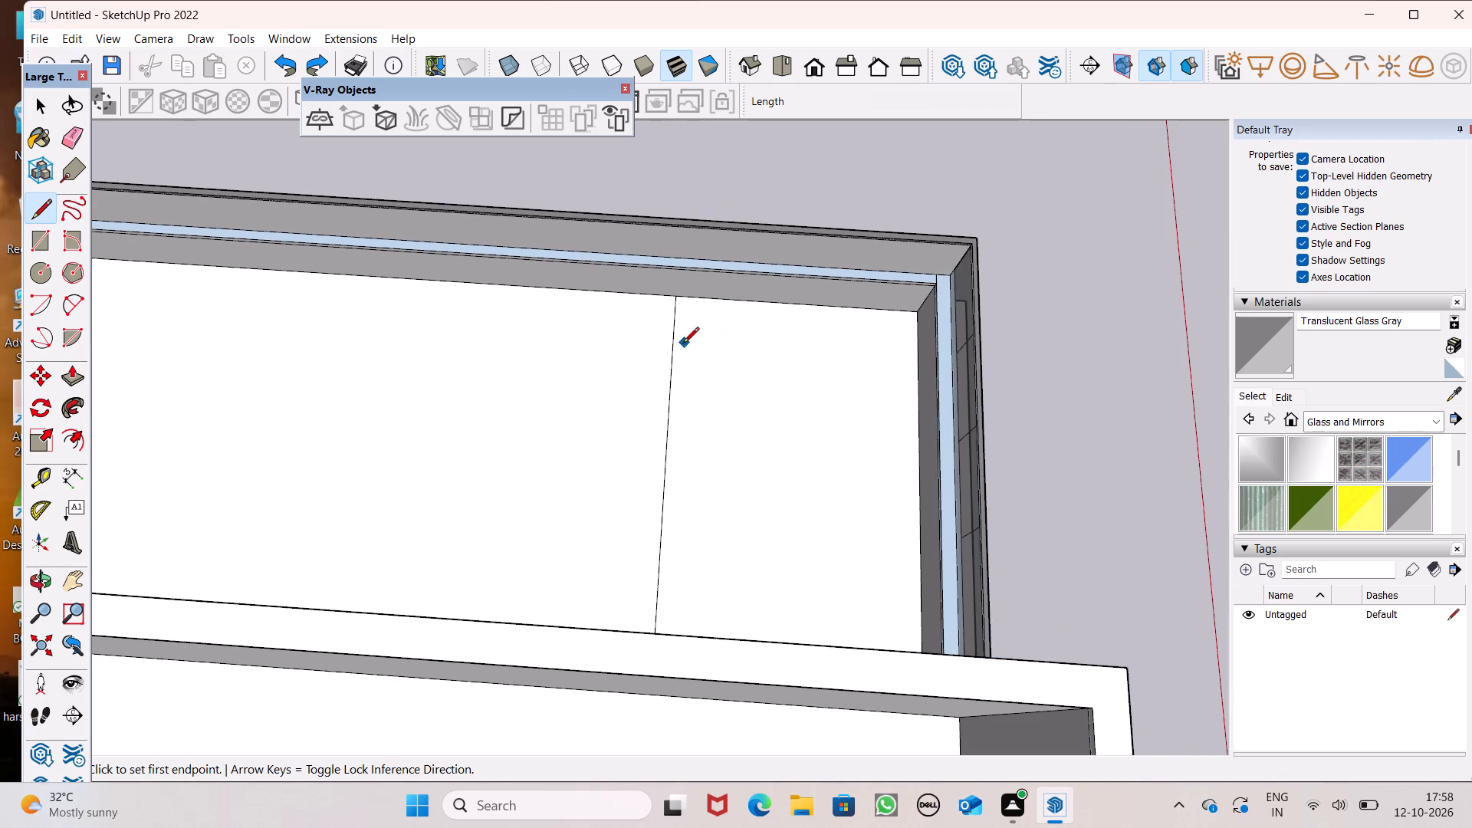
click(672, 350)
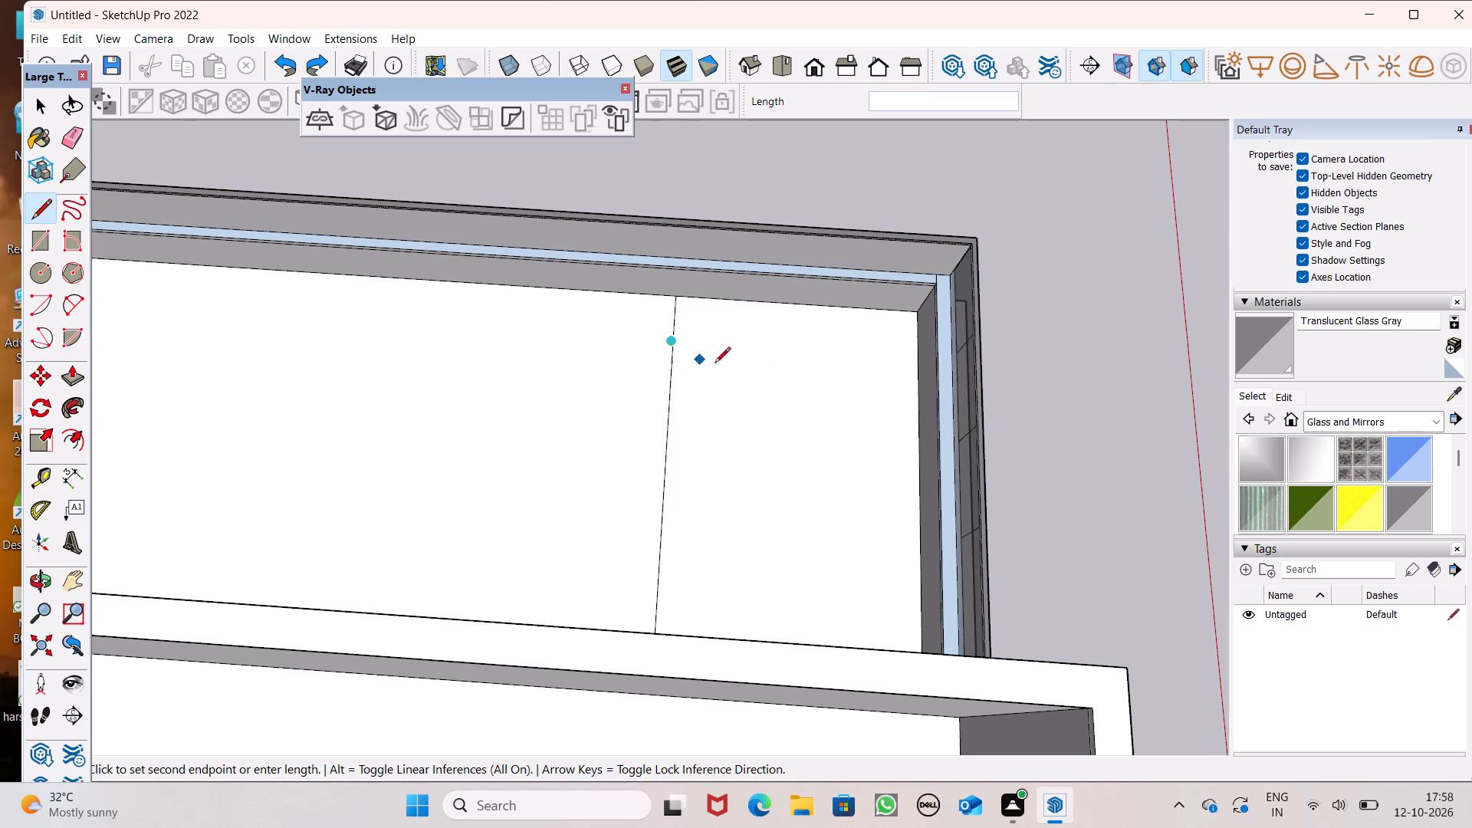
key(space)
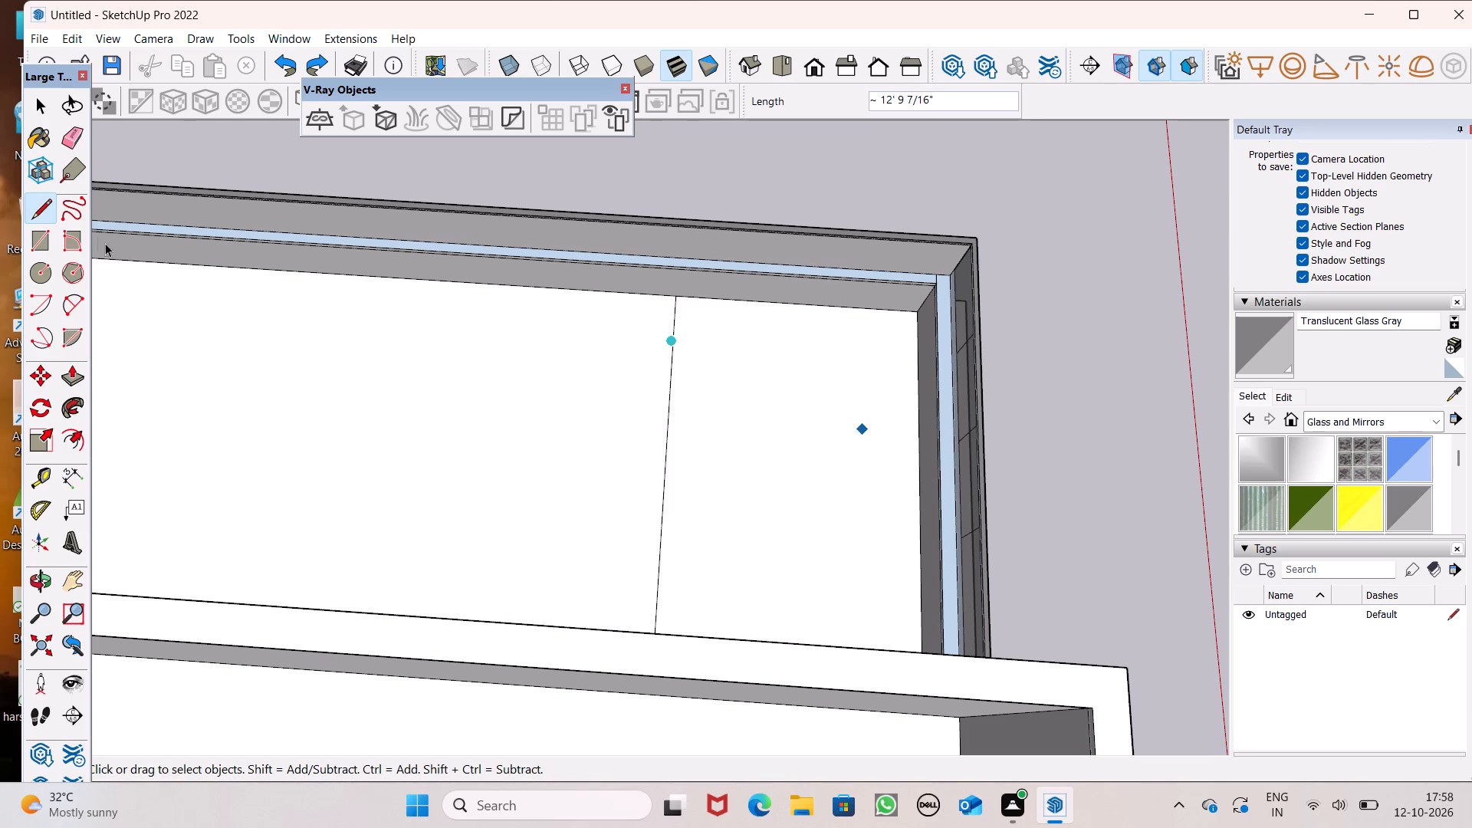
Draw a line about 12' 1" long from the floor's dividing line to the front parapet's inner base, near the long side parapet.
click(37, 212)
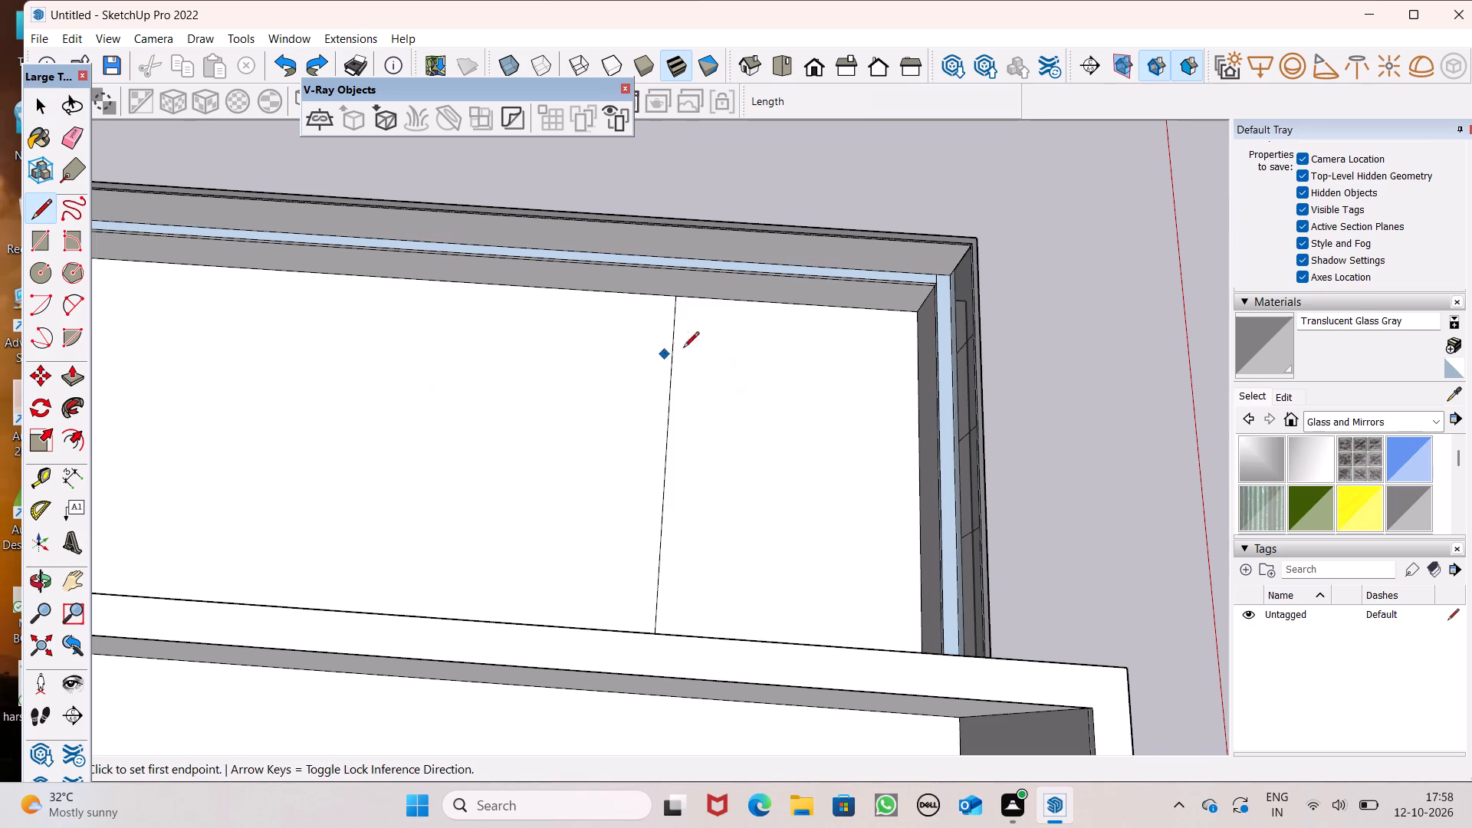
scroll(718, 341, up, 1)
scroll(640, 330, down, 4)
middle_drag(644, 358, 665, 414)
scroll(644, 352, up, 3)
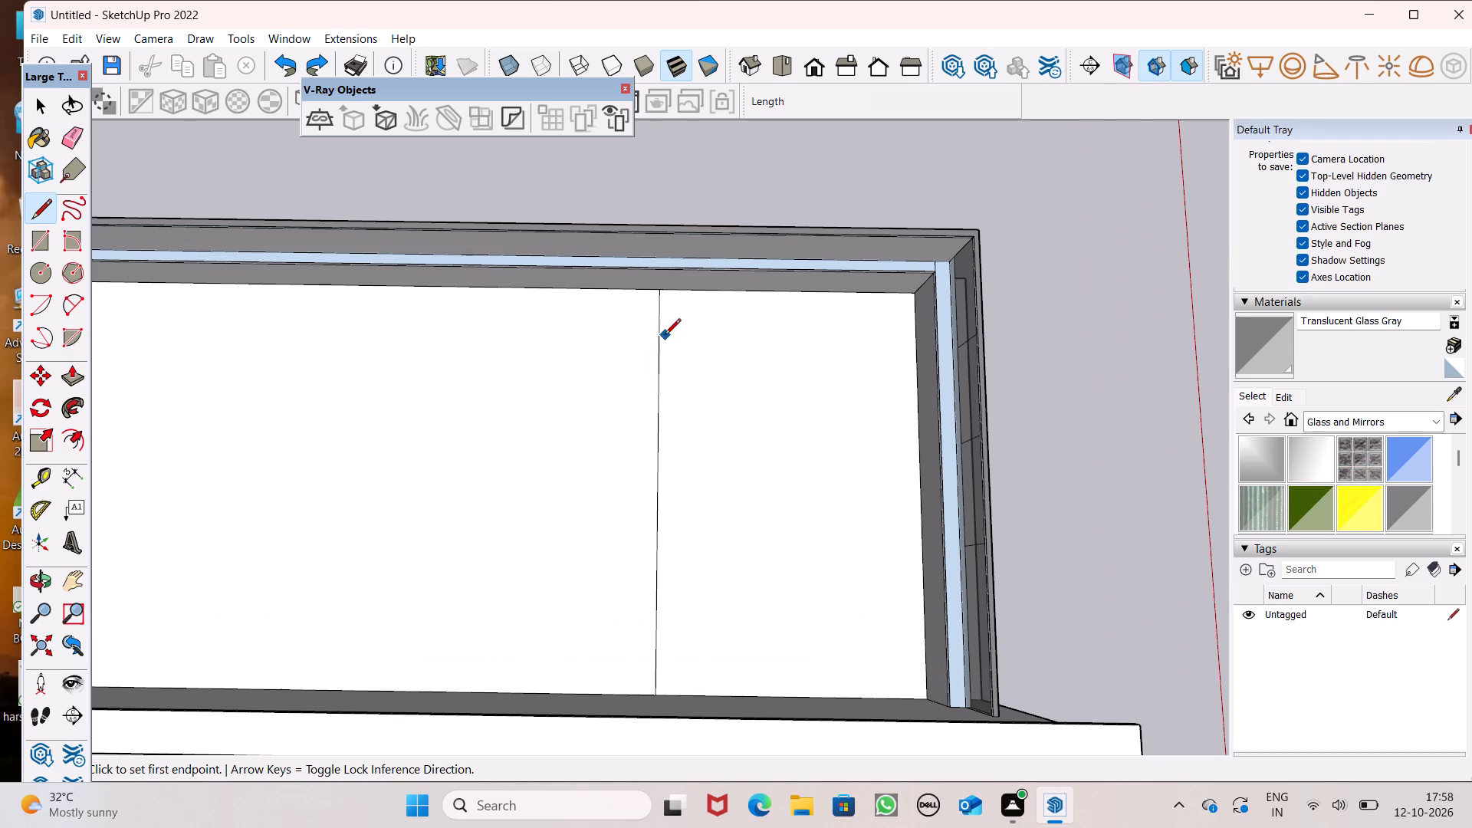
click(659, 347)
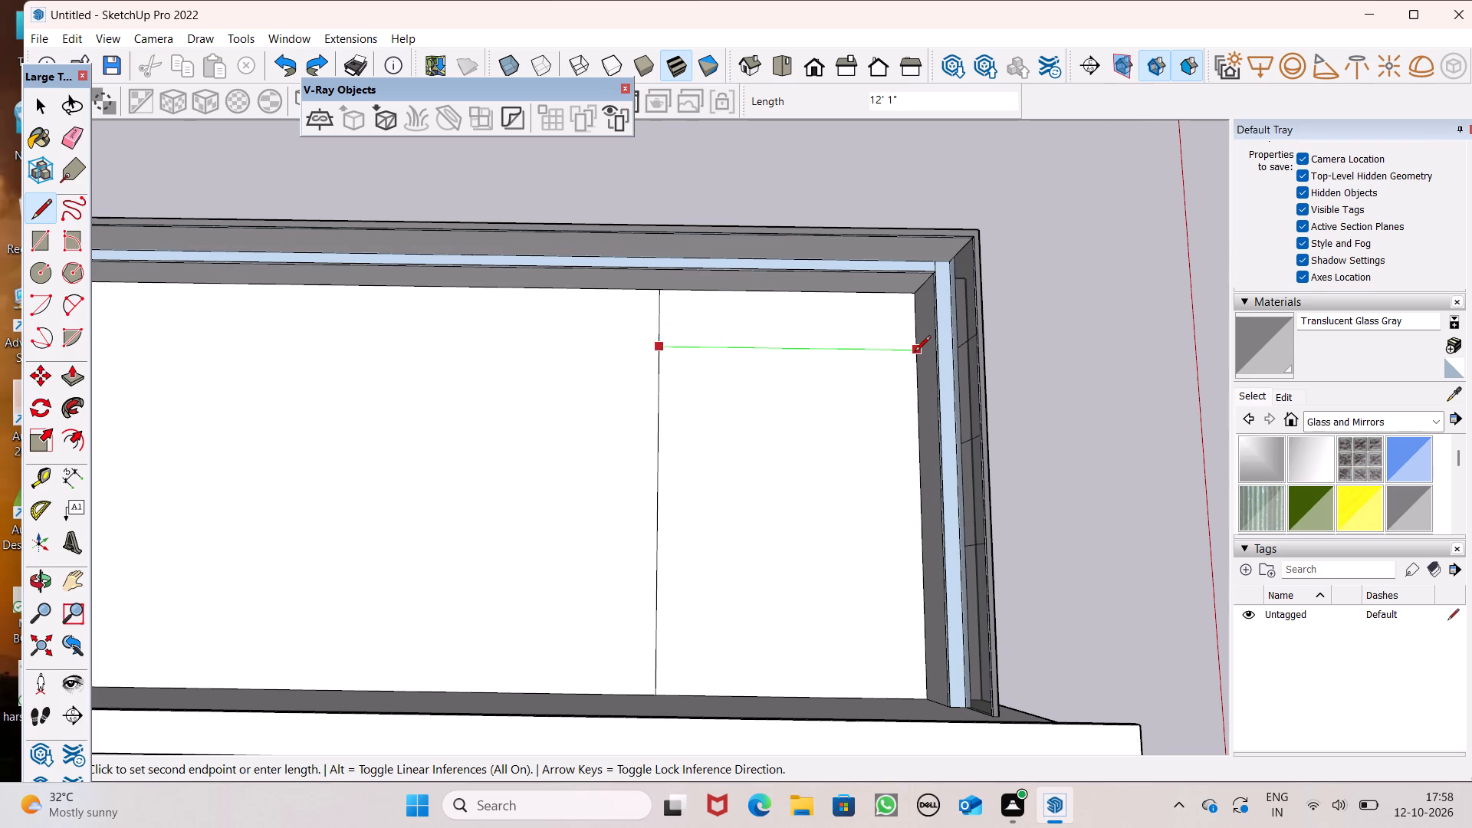
click(915, 353)
Push/Pull the narrow floor strip beside the long side parapet, in the front corner of the terrace, up by 3'.
scroll(606, 360, down, 1)
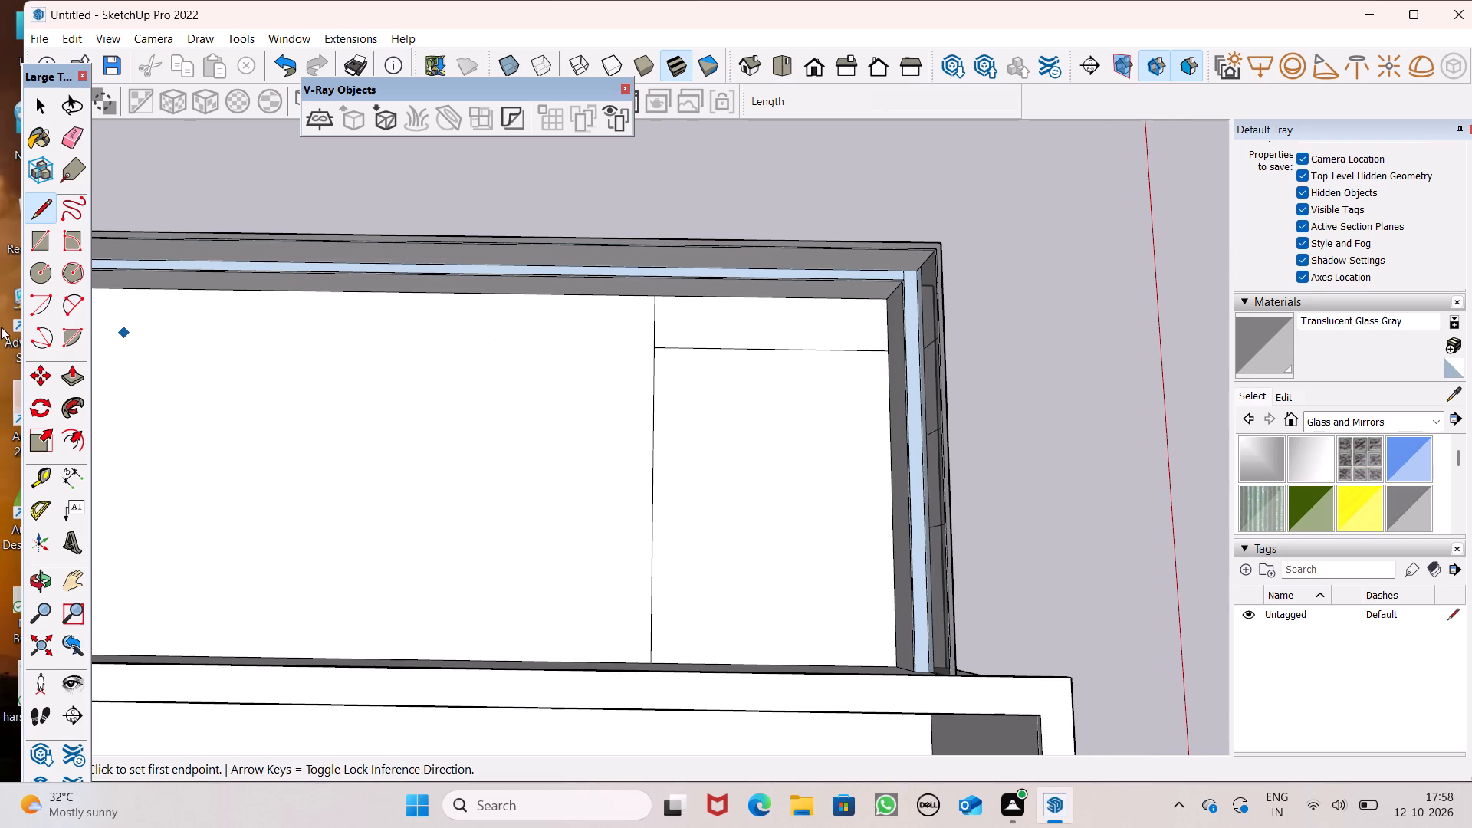
click(82, 377)
scroll(1263, 290, down, 6)
scroll(910, 286, down, 4)
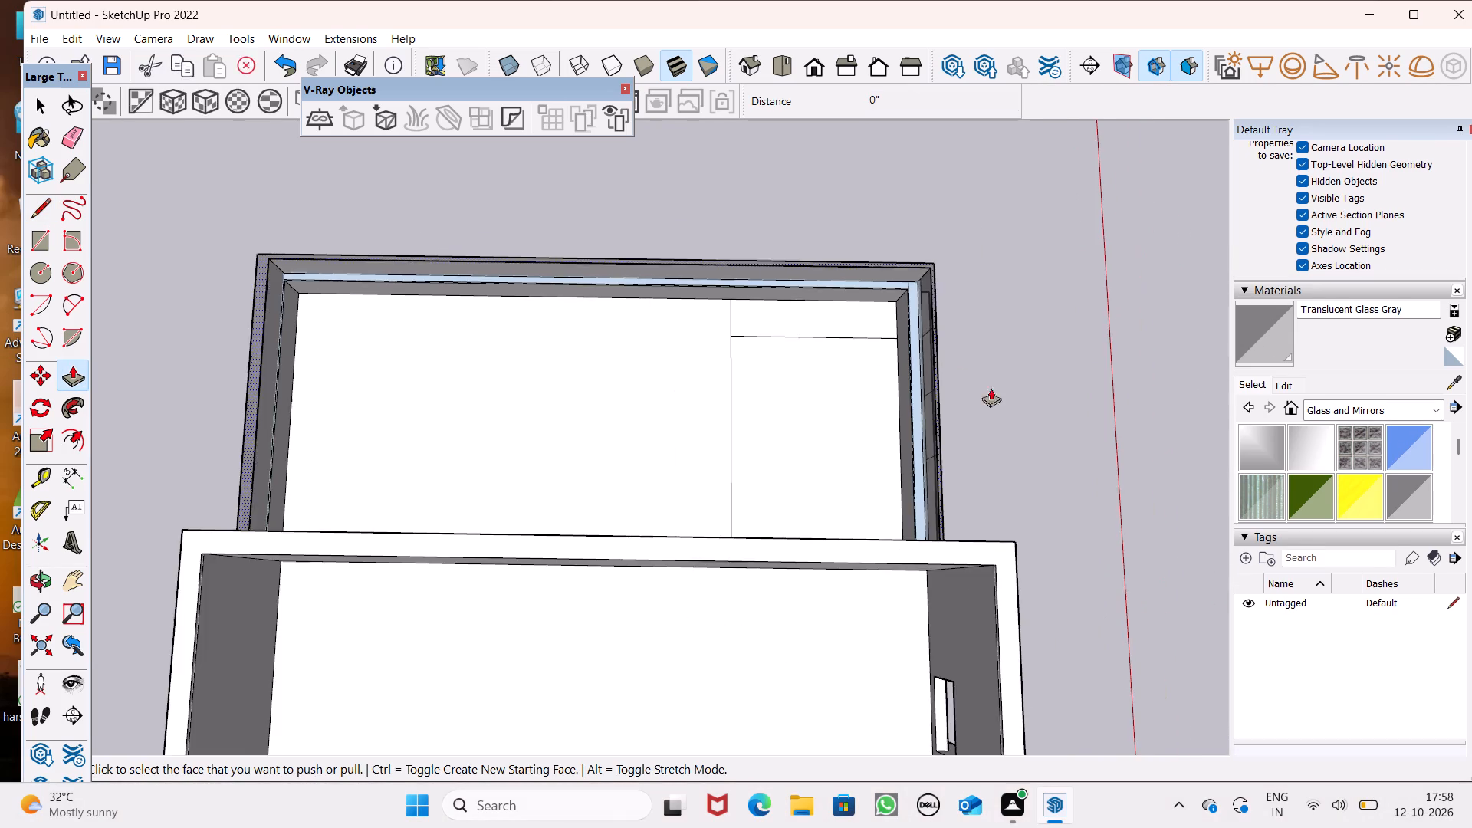
middle_drag(919, 440, 423, 355)
scroll(776, 390, down, 3)
scroll(801, 452, up, 1)
scroll(830, 483, down, 1)
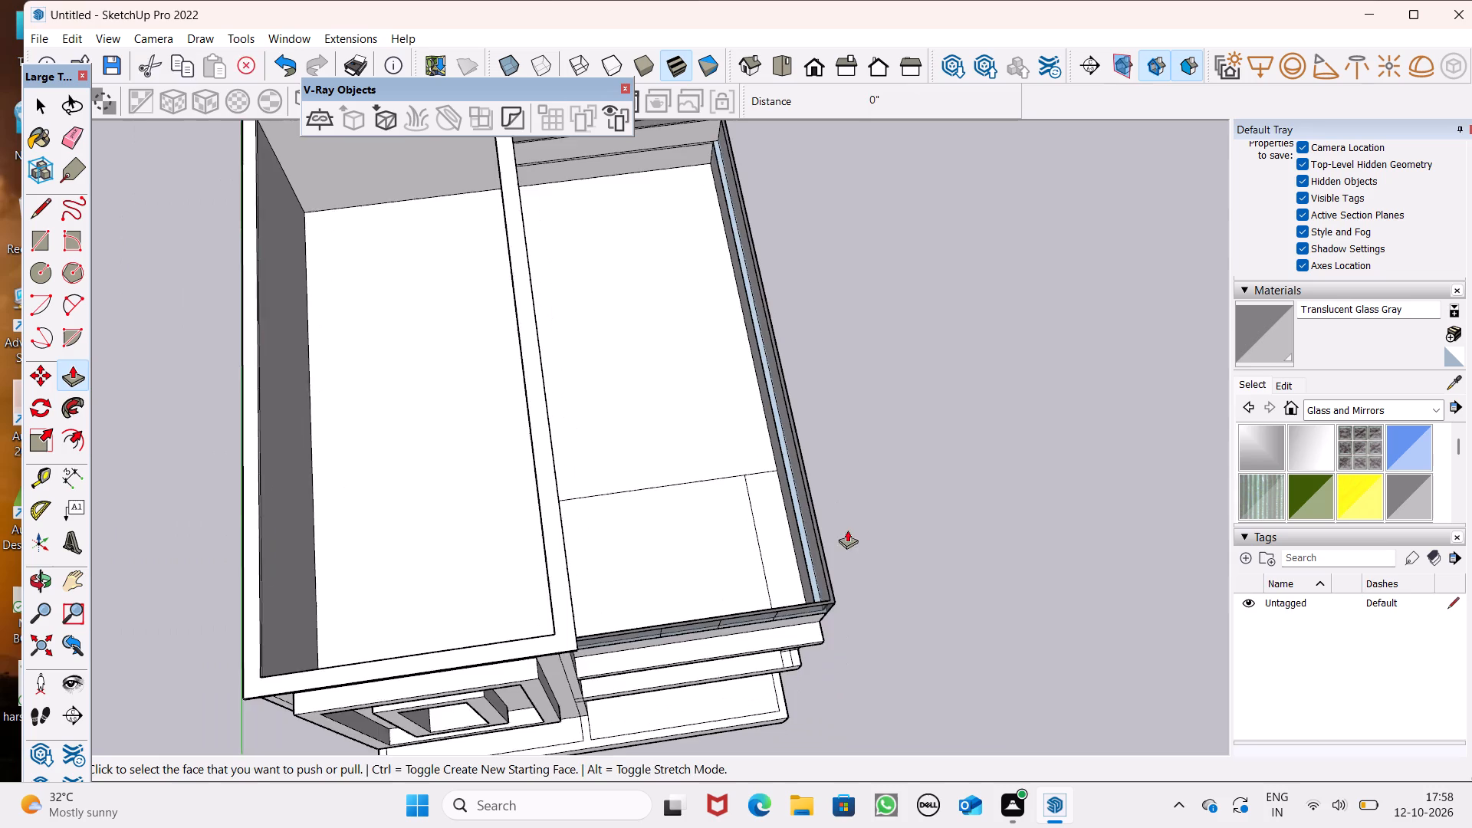
middle_drag(835, 566, 793, 524)
scroll(787, 550, up, 4)
drag(758, 559, 743, 523)
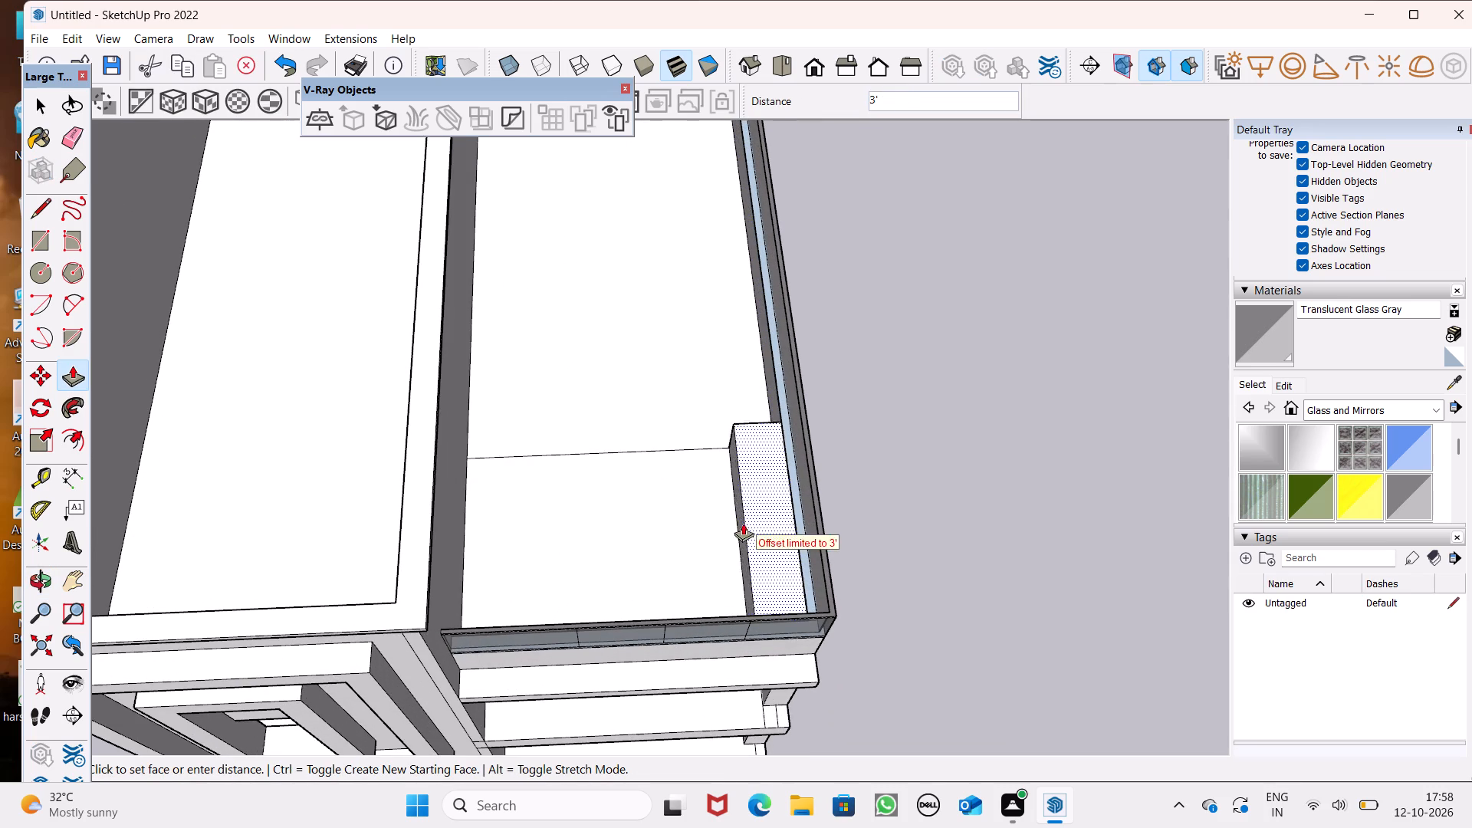
drag(743, 523, 757, 389)
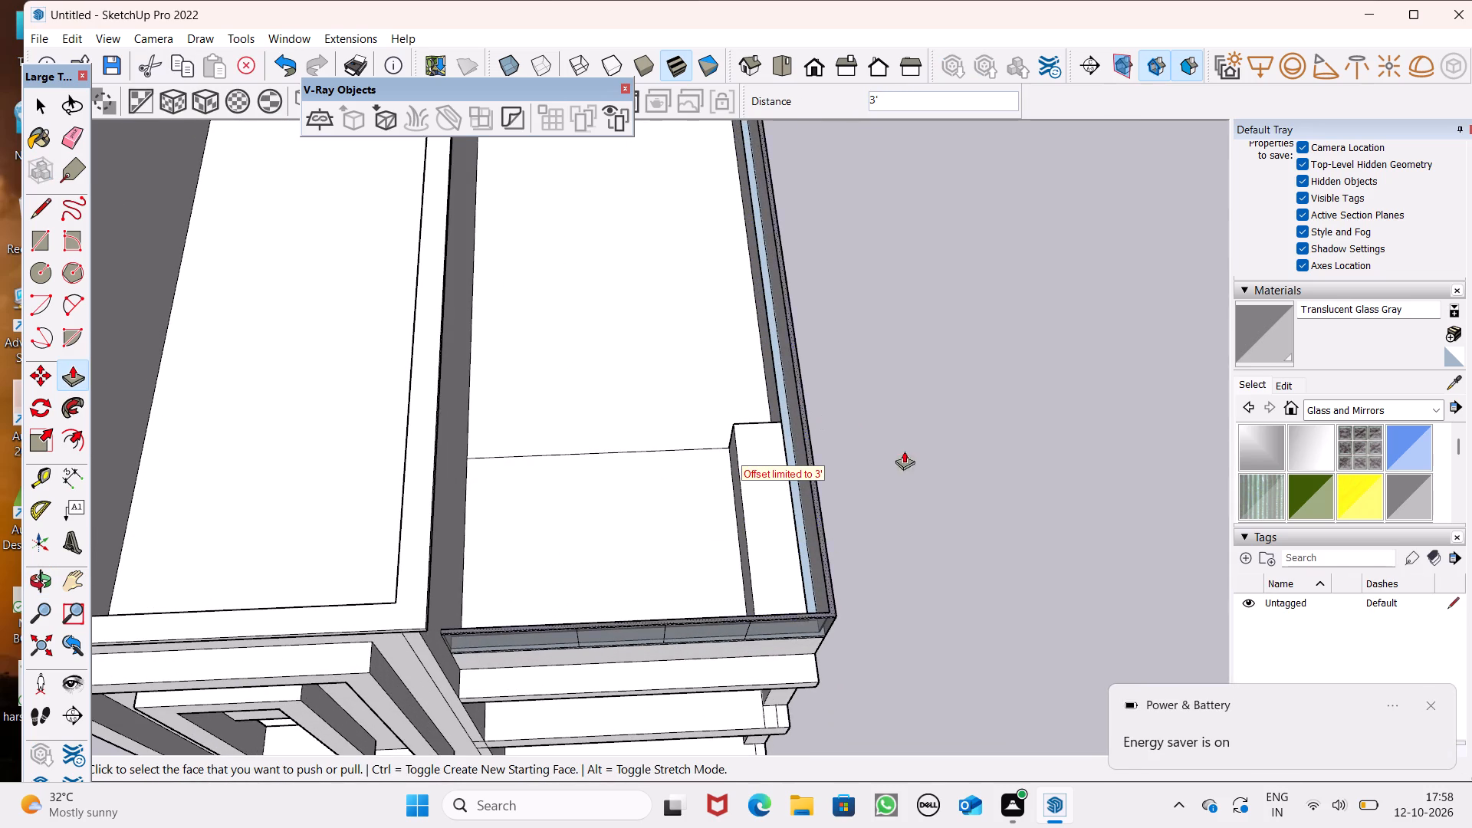
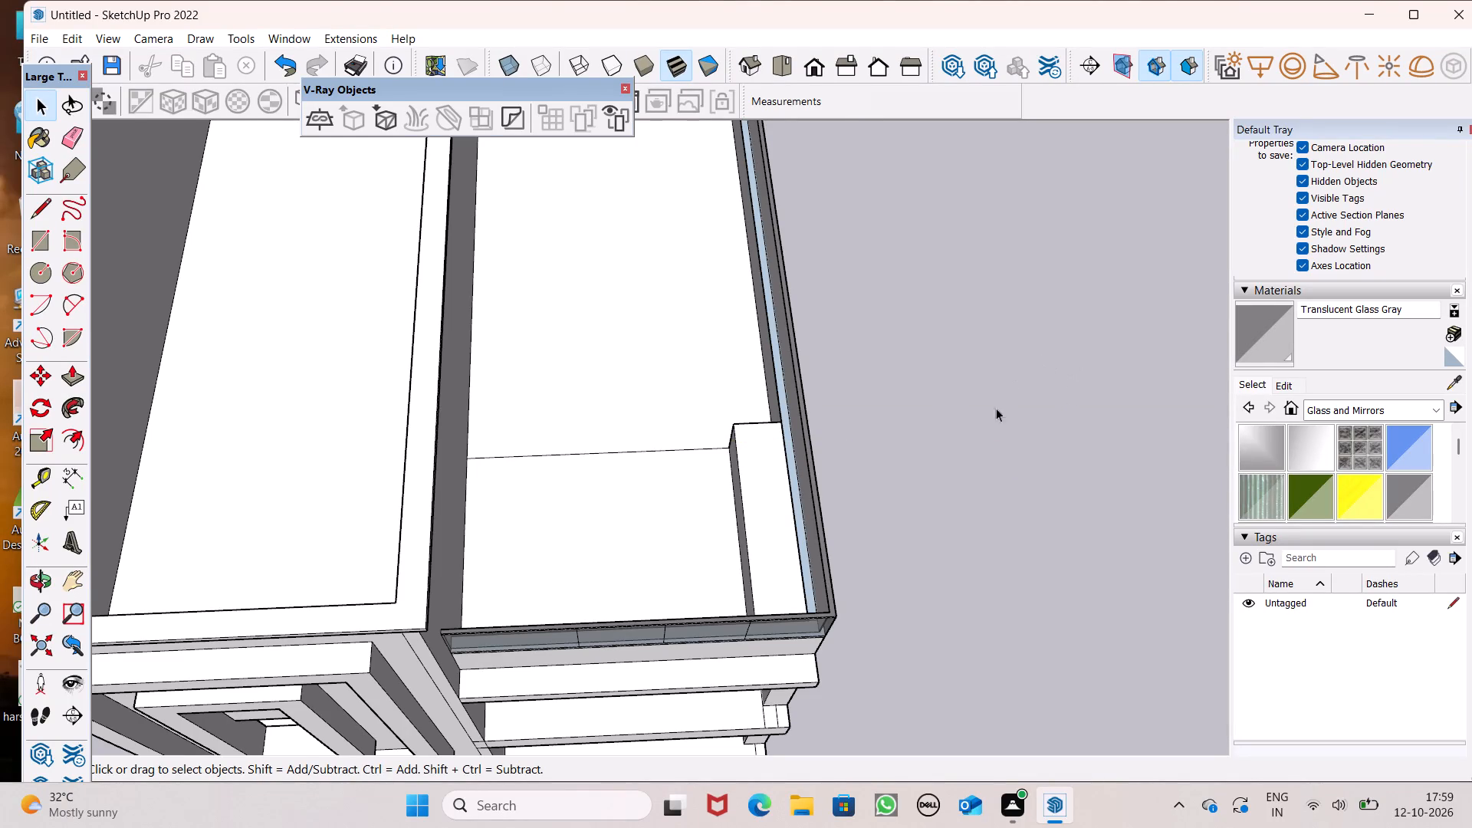
Push/Pull the top of the raised block in the terrace's front corner up by 10' 4".
middle_drag(991, 422, 1079, 321)
scroll(1079, 321, up, 1)
scroll(798, 486, up, 1)
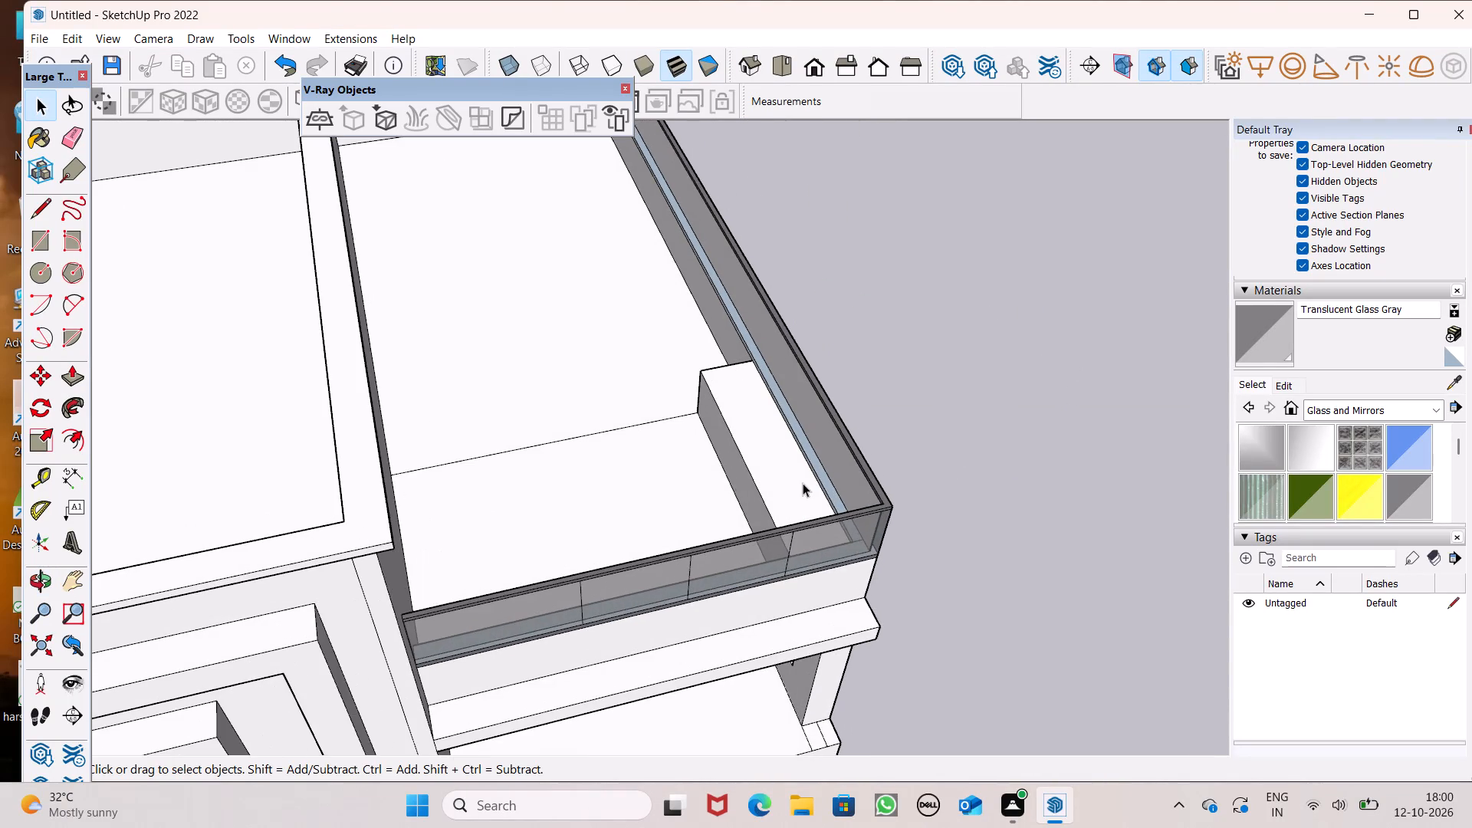
scroll(806, 467, down, 5)
click(71, 383)
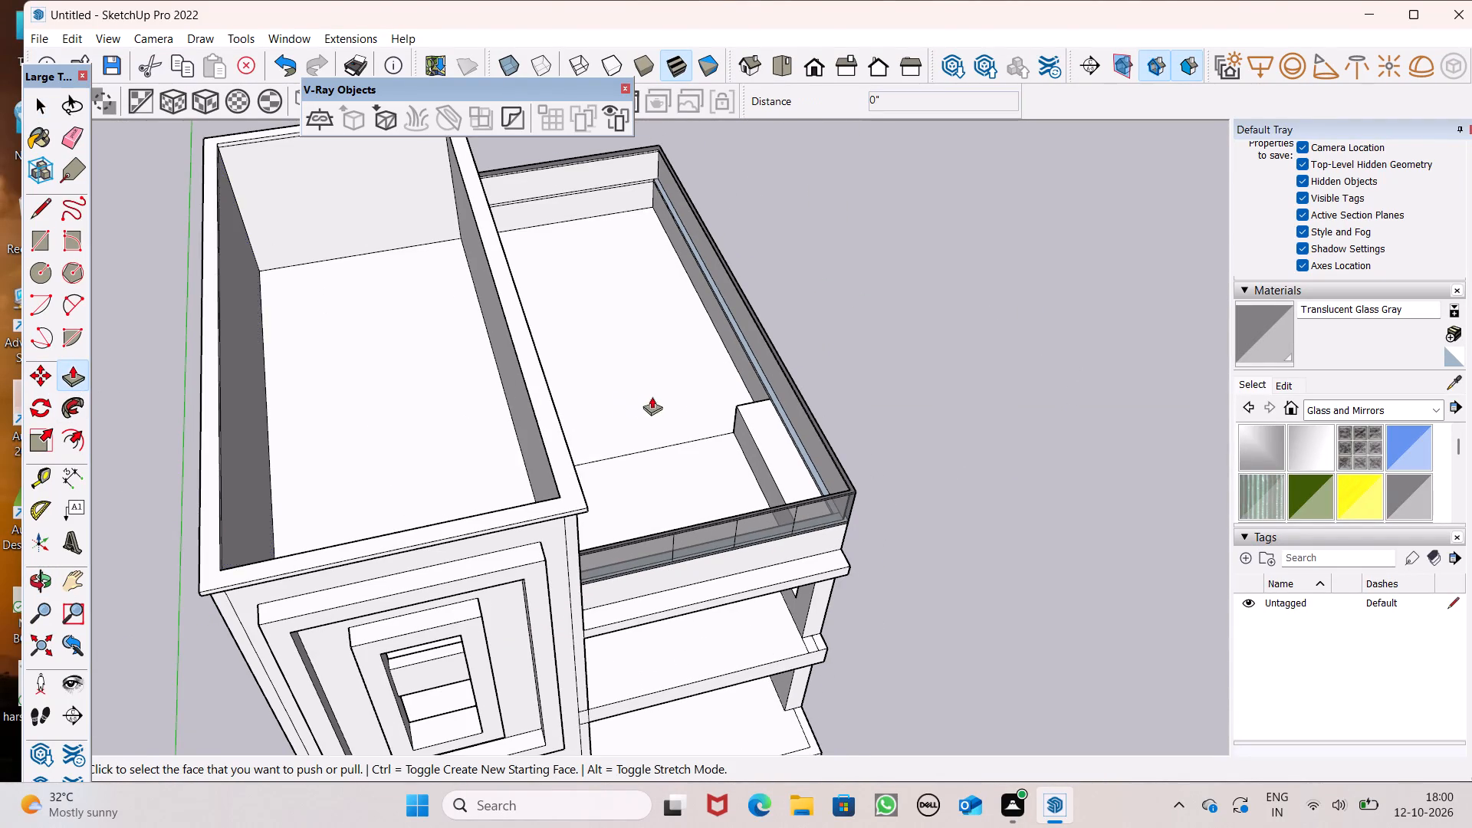
scroll(812, 419, up, 4)
drag(774, 476, 472, 400)
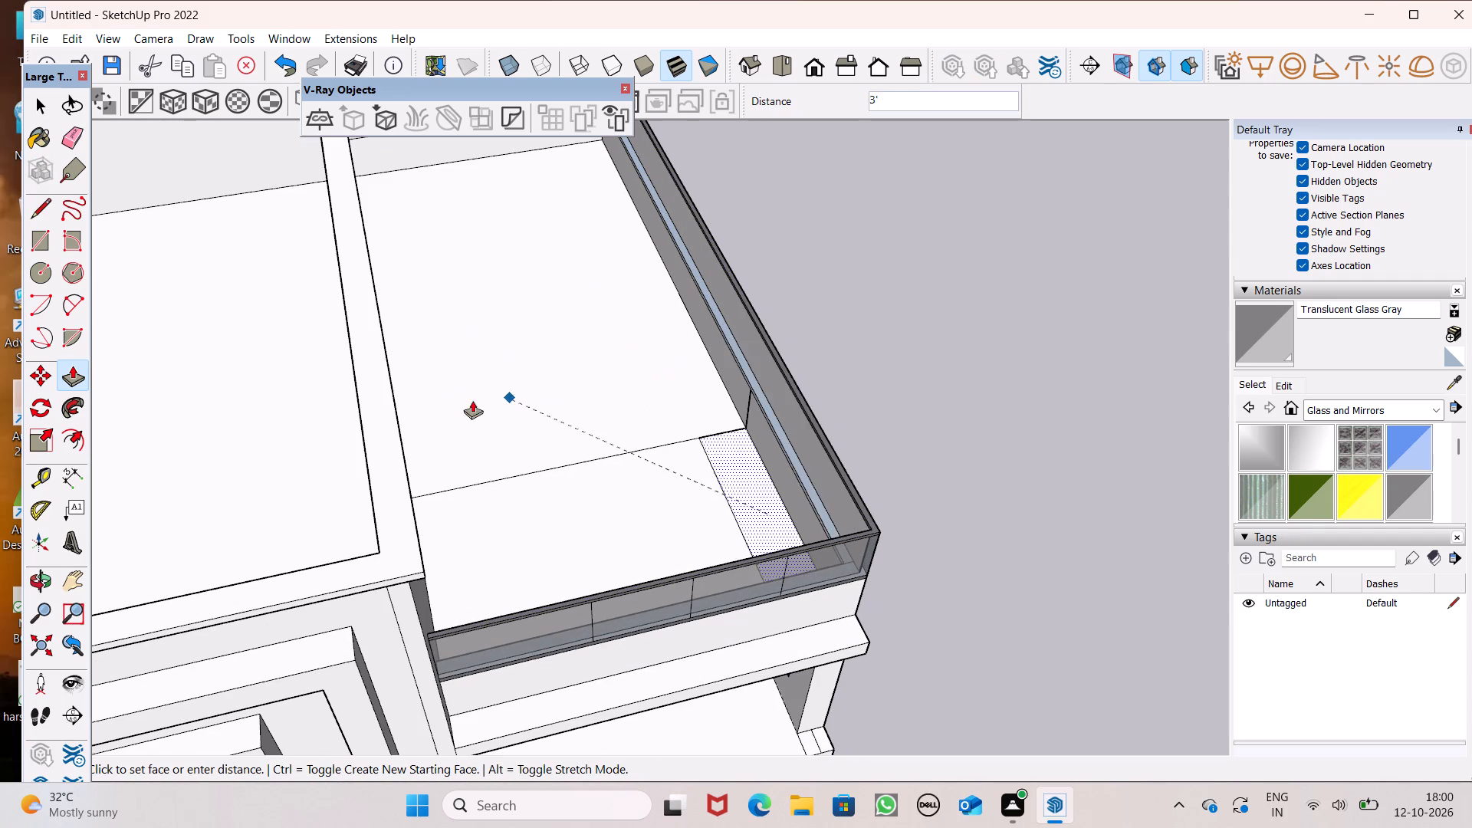
drag(472, 400, 387, 416)
Push/Pull the tall block's inner side face toward the long side parapet, thinning the block into a wall.
middle_drag(764, 516, 734, 356)
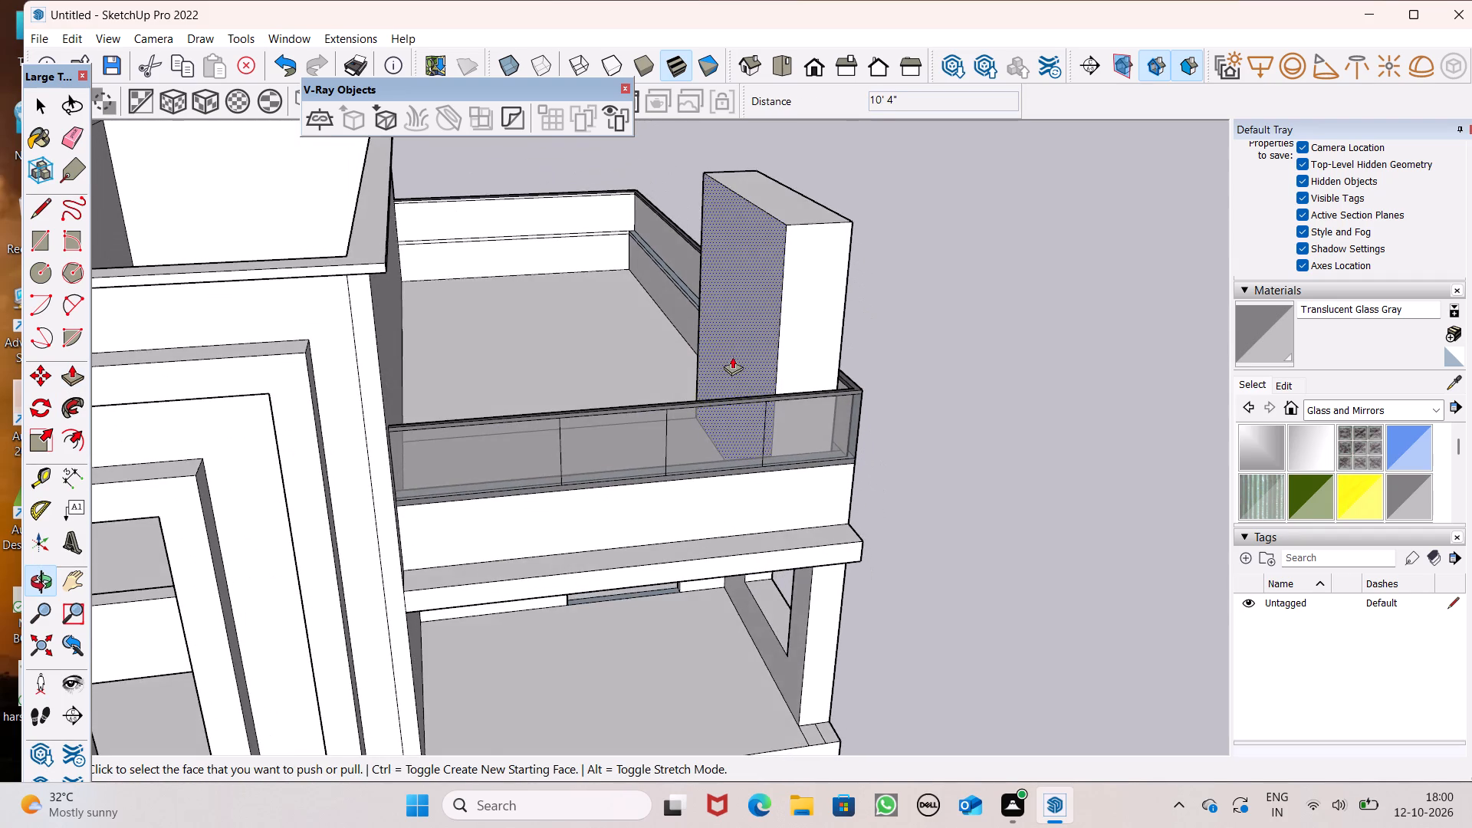
scroll(732, 356, down, 6)
scroll(749, 320, up, 6)
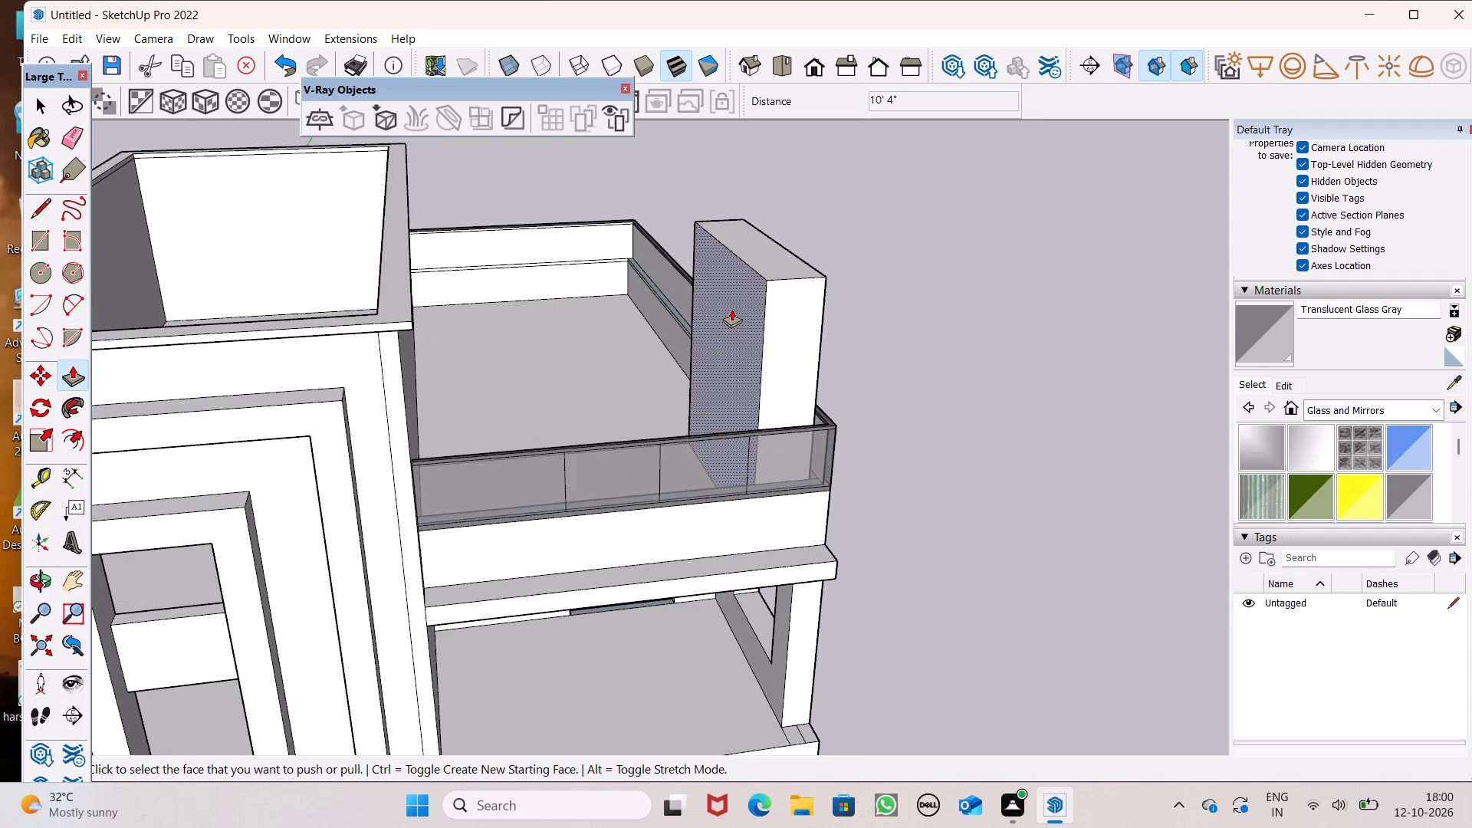
drag(731, 310, 754, 314)
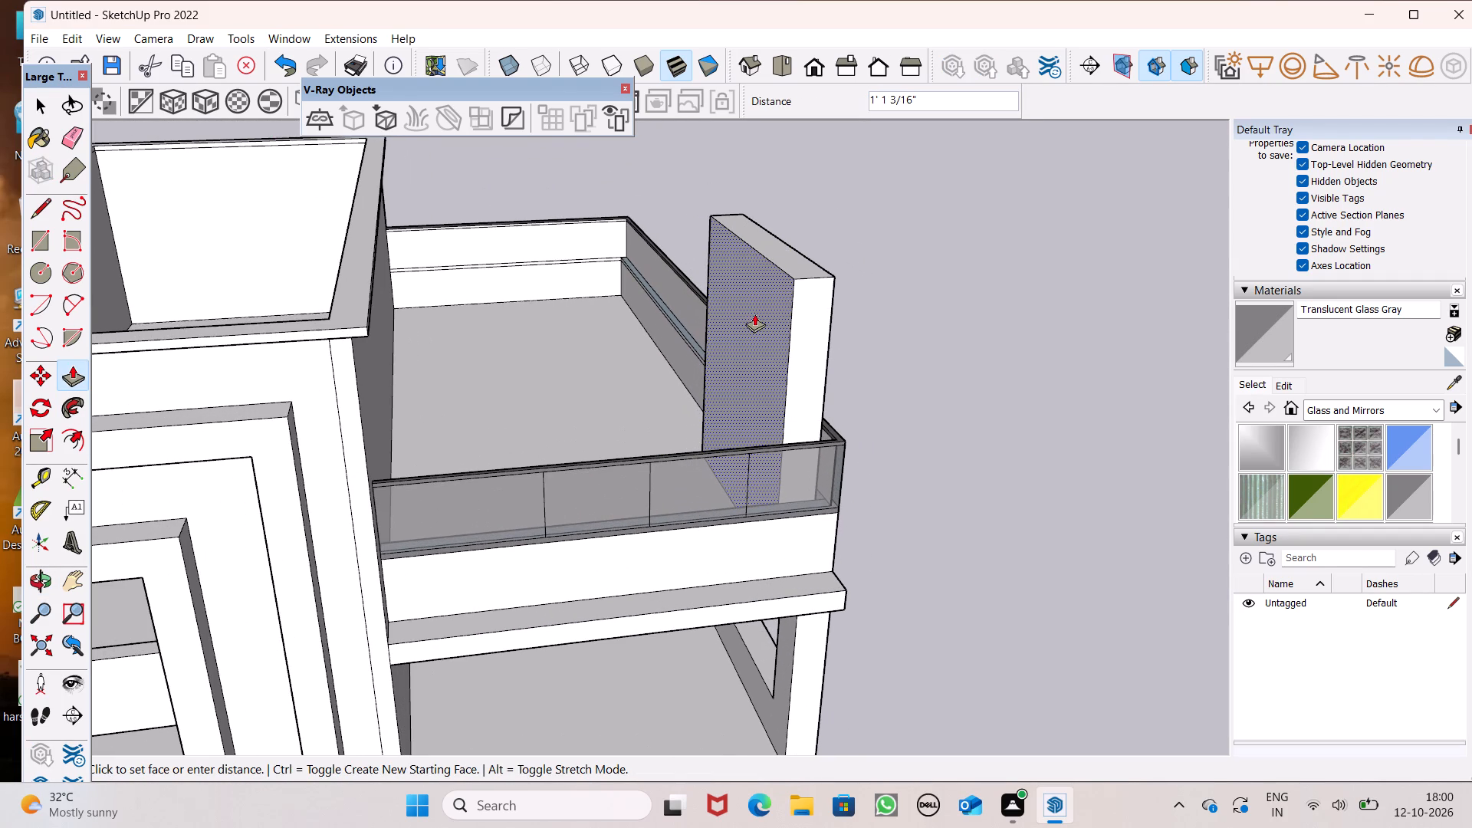
drag(754, 314, 760, 310)
Push/Pull the corner wall's top face down by about 7".
scroll(752, 304, down, 7)
middle_drag(795, 391, 612, 327)
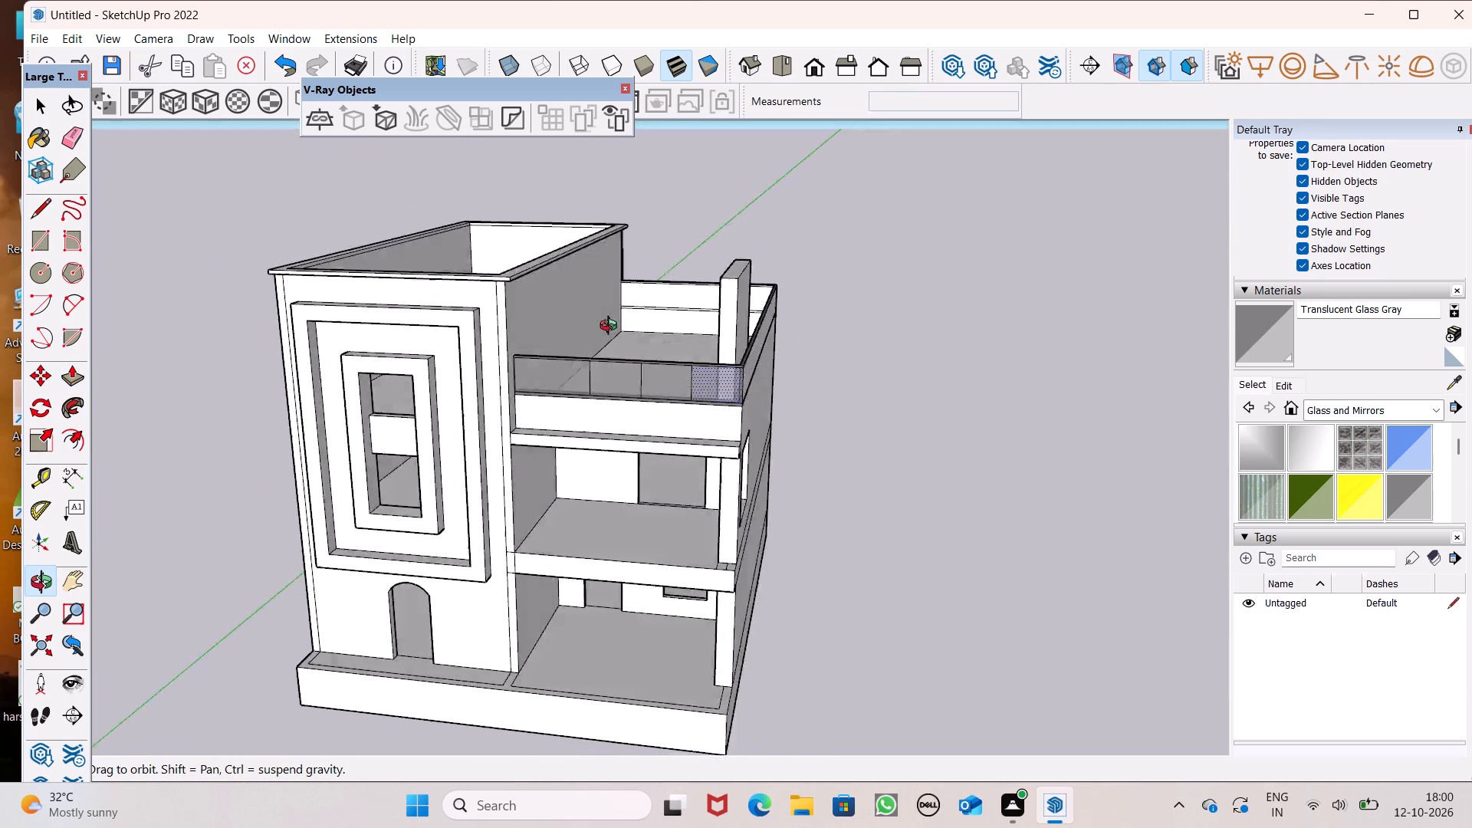
middle_drag(612, 327, 581, 366)
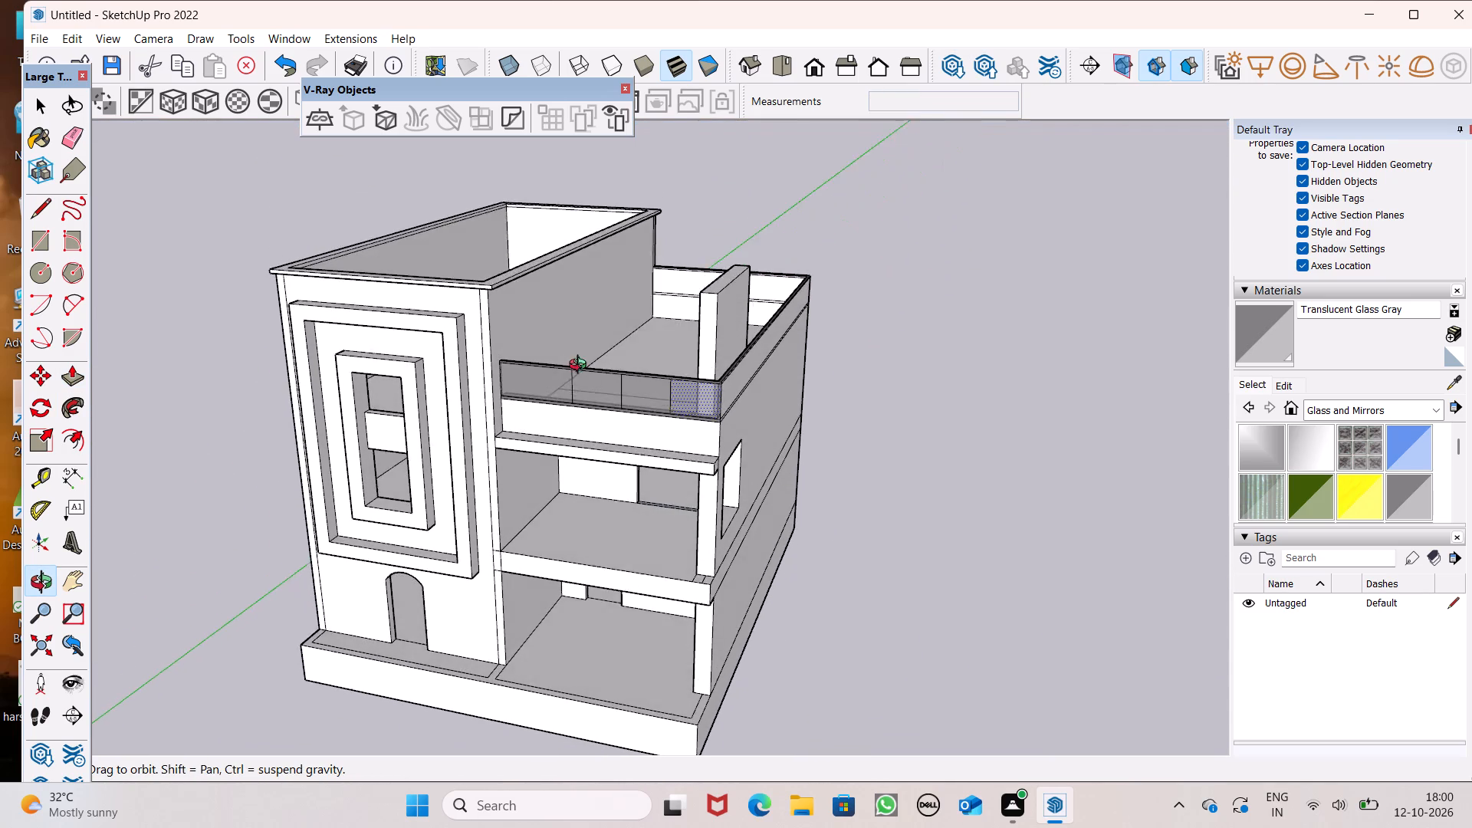
middle_drag(581, 366, 568, 504)
scroll(568, 504, up, 1)
scroll(719, 344, up, 1)
drag(736, 336, 738, 347)
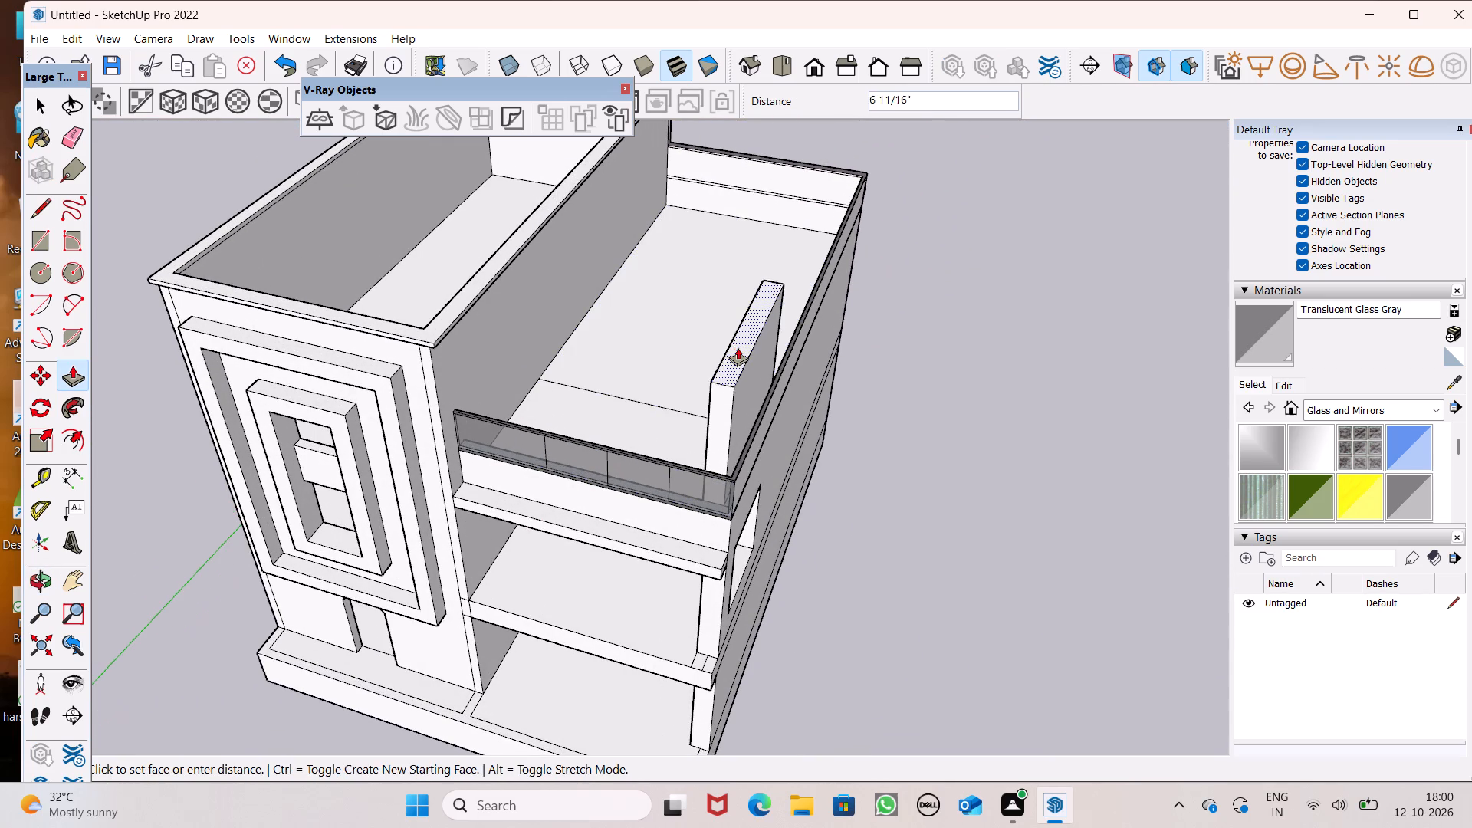
drag(738, 347, 738, 348)
key(space)
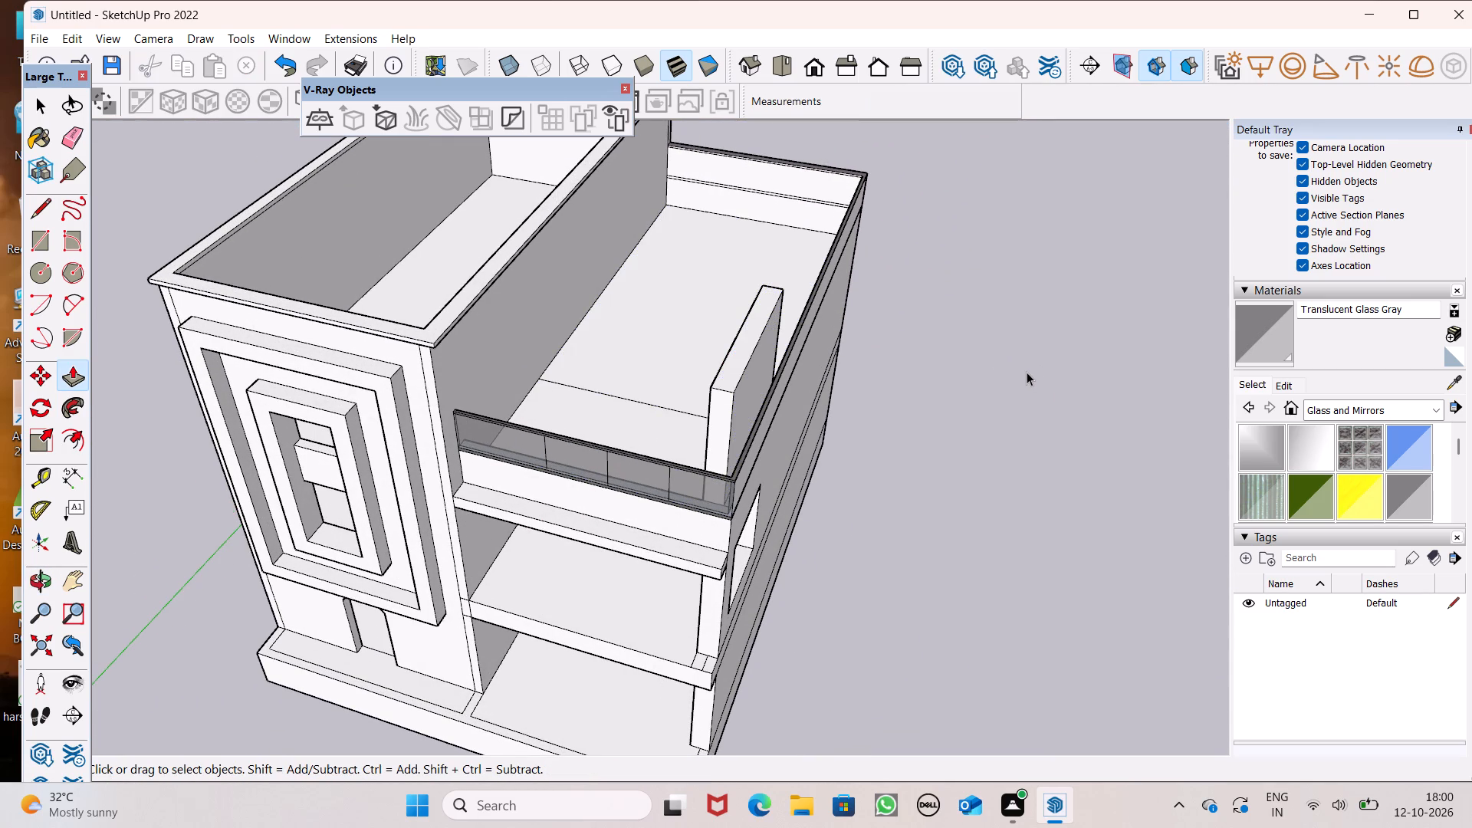
Draw a line about 12' 1" long across the corner wall's inner face, a short distance below its top edge.
middle_drag(994, 355, 532, 473)
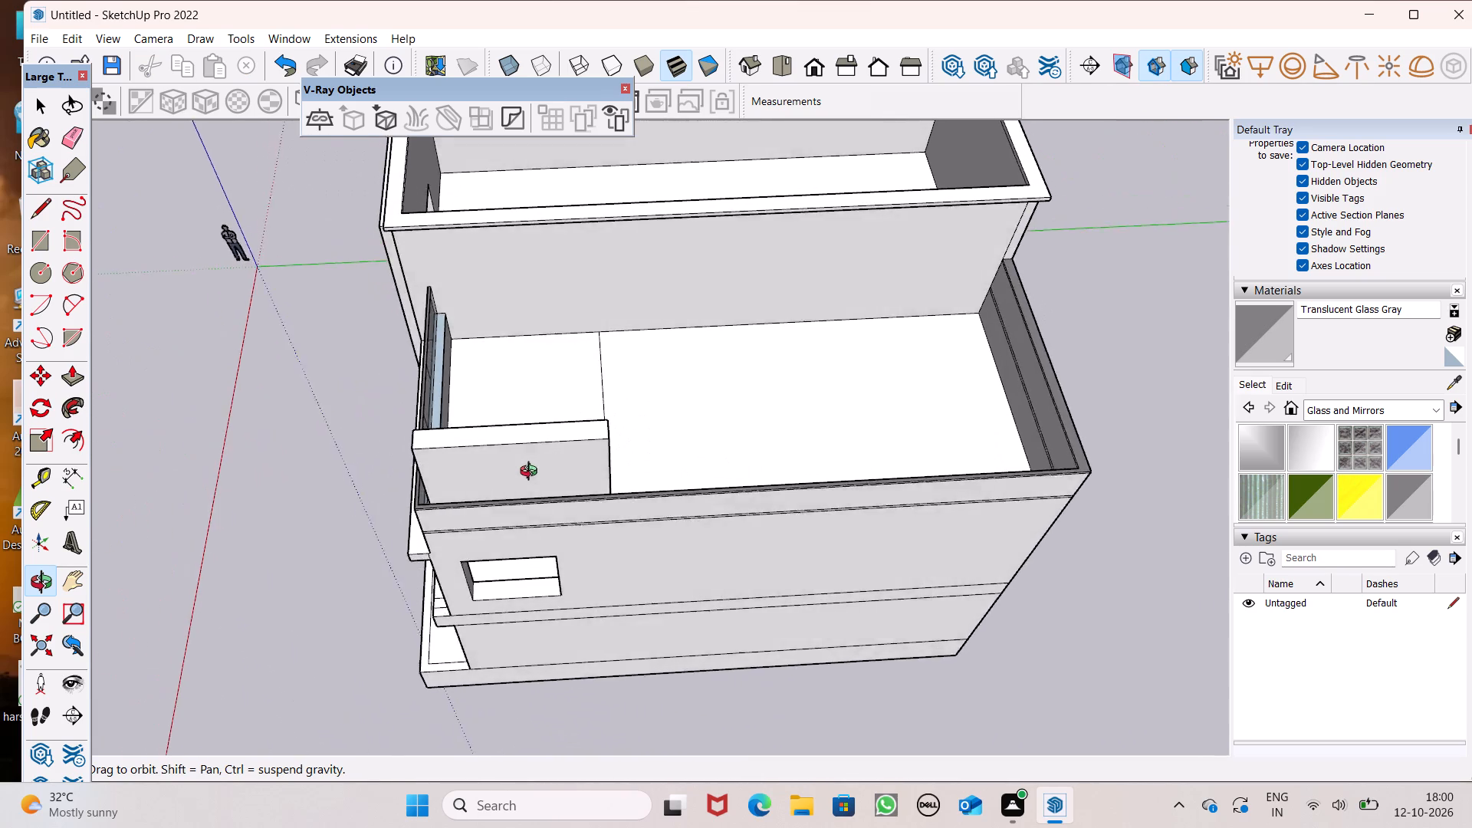
middle_drag(532, 473, 1228, 338)
scroll(822, 337, up, 3)
middle_drag(870, 304, 886, 296)
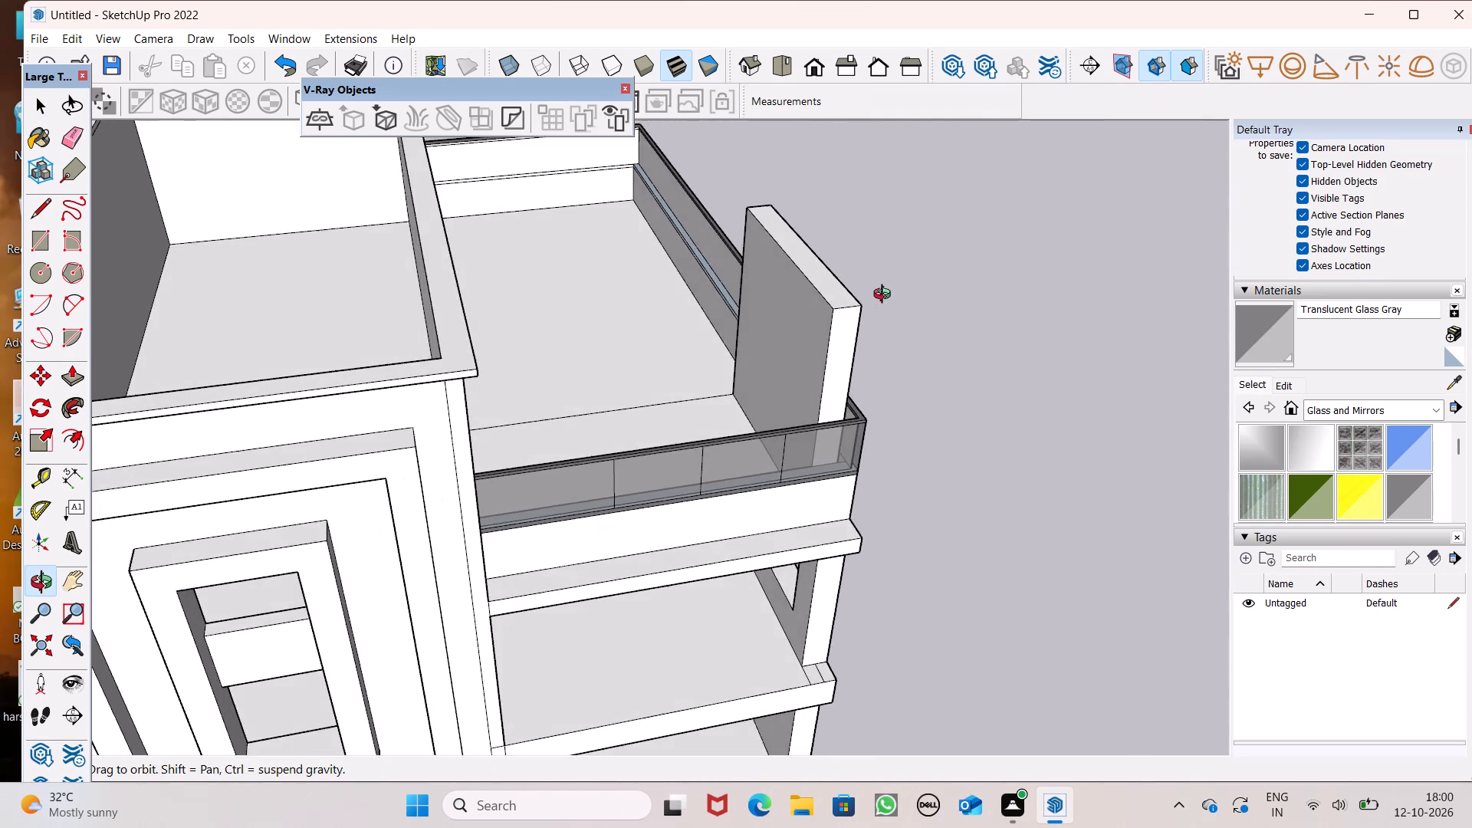
middle_drag(886, 296, 889, 360)
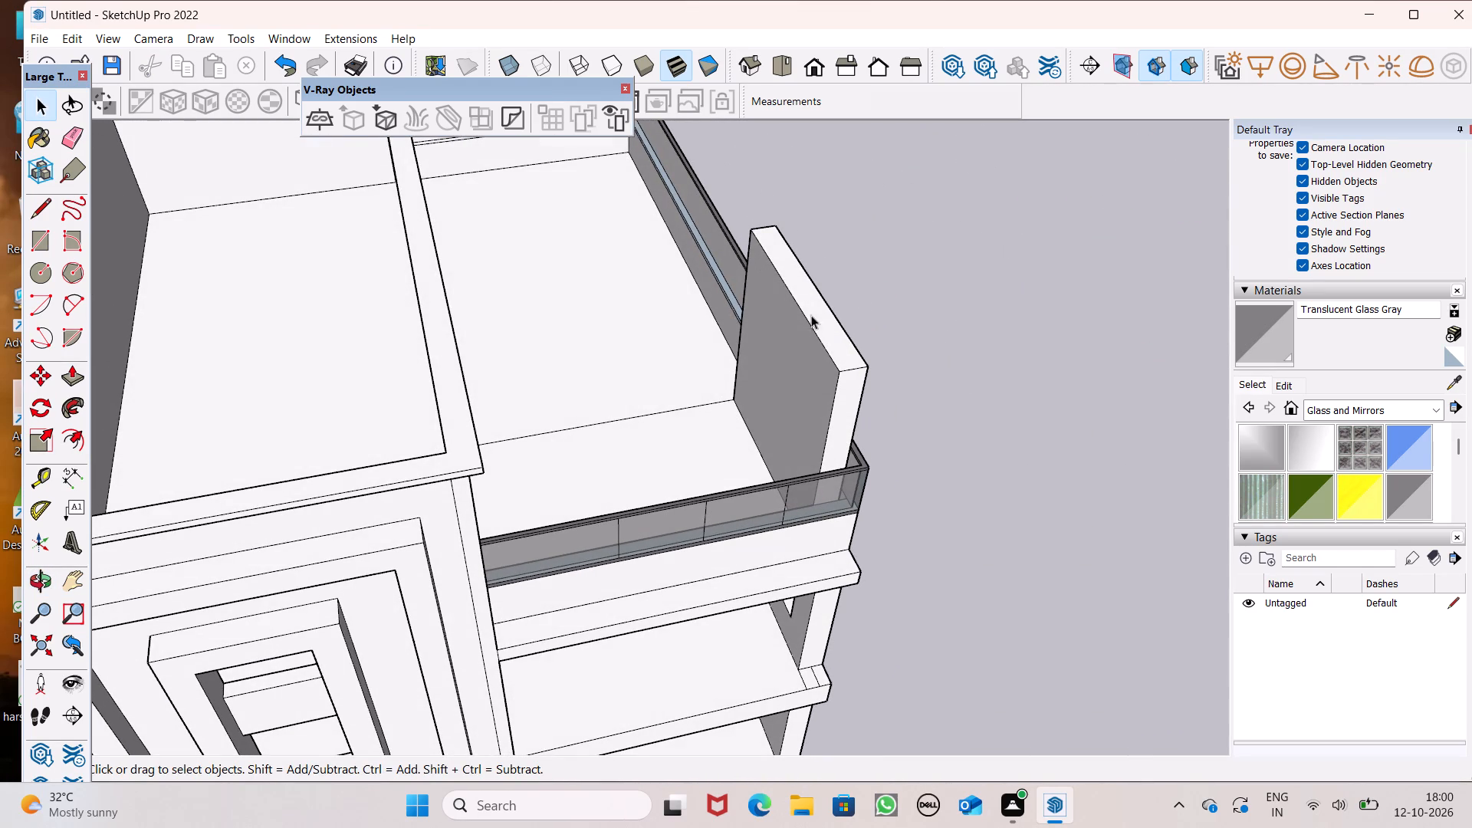
scroll(827, 335, up, 1)
middle_drag(827, 335, 835, 301)
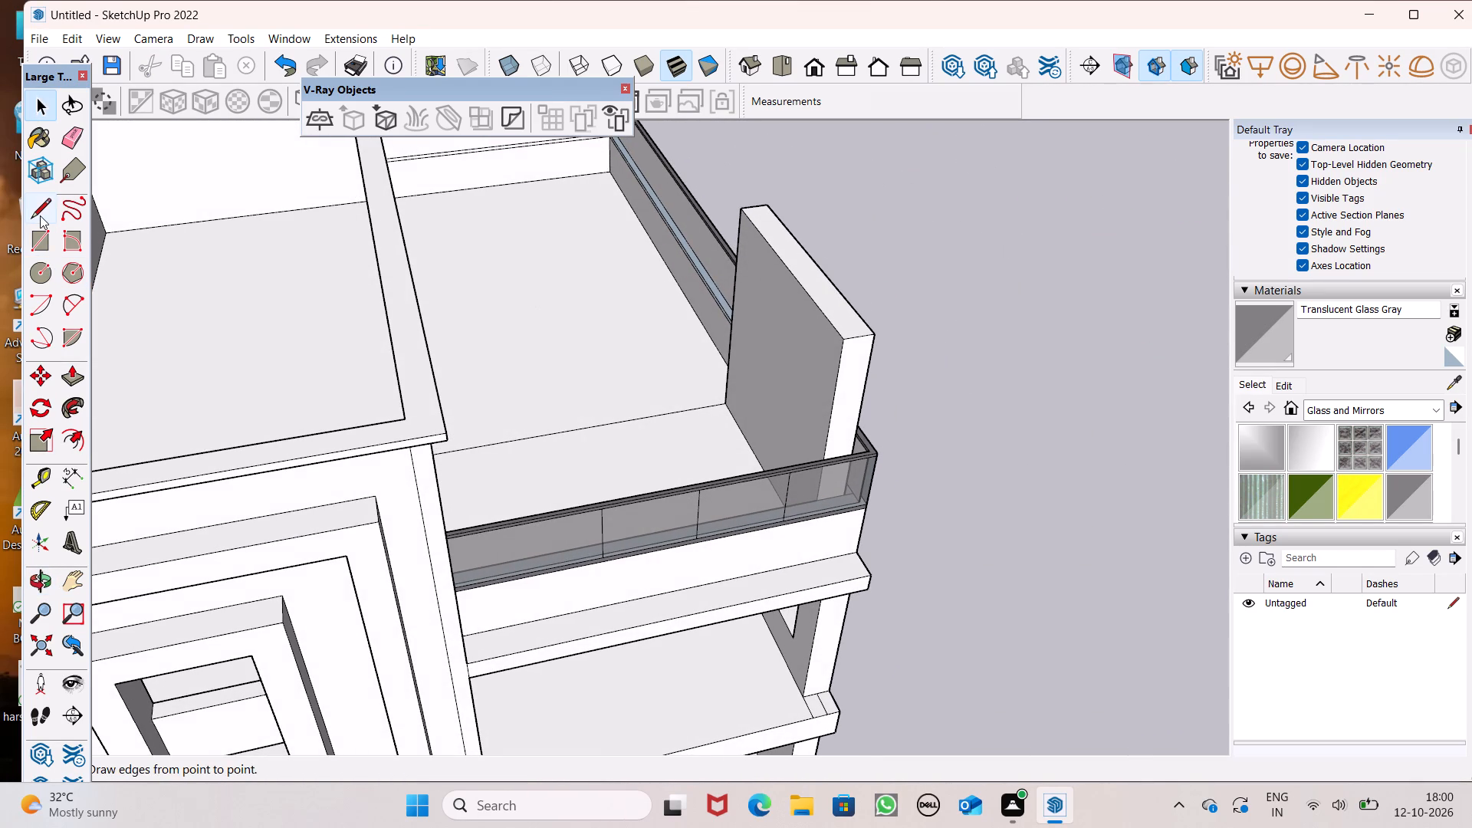
click(39, 215)
middle_drag(715, 260, 799, 140)
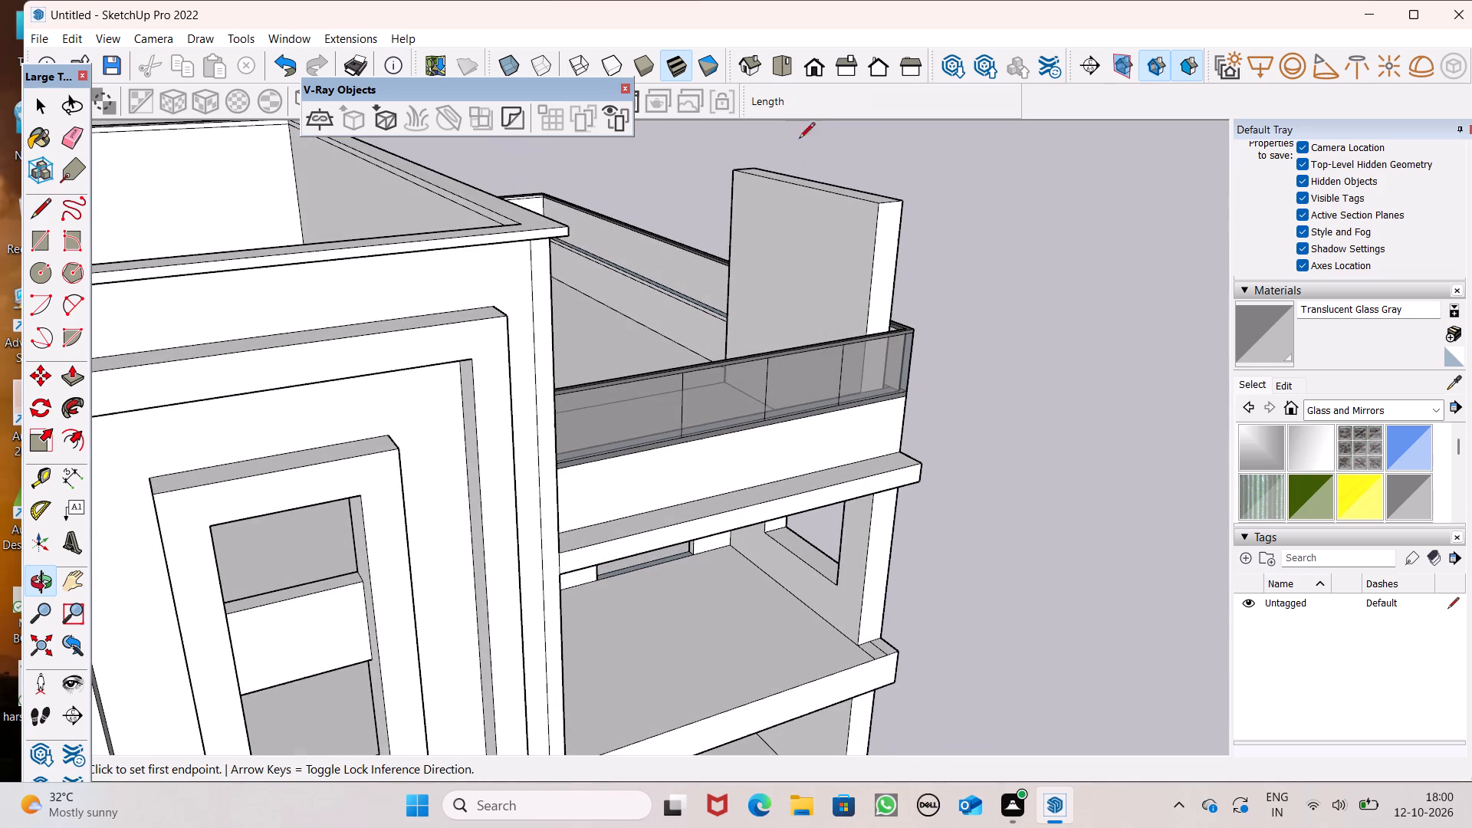
scroll(768, 175, up, 1)
scroll(872, 247, down, 6)
middle_drag(882, 280, 540, 307)
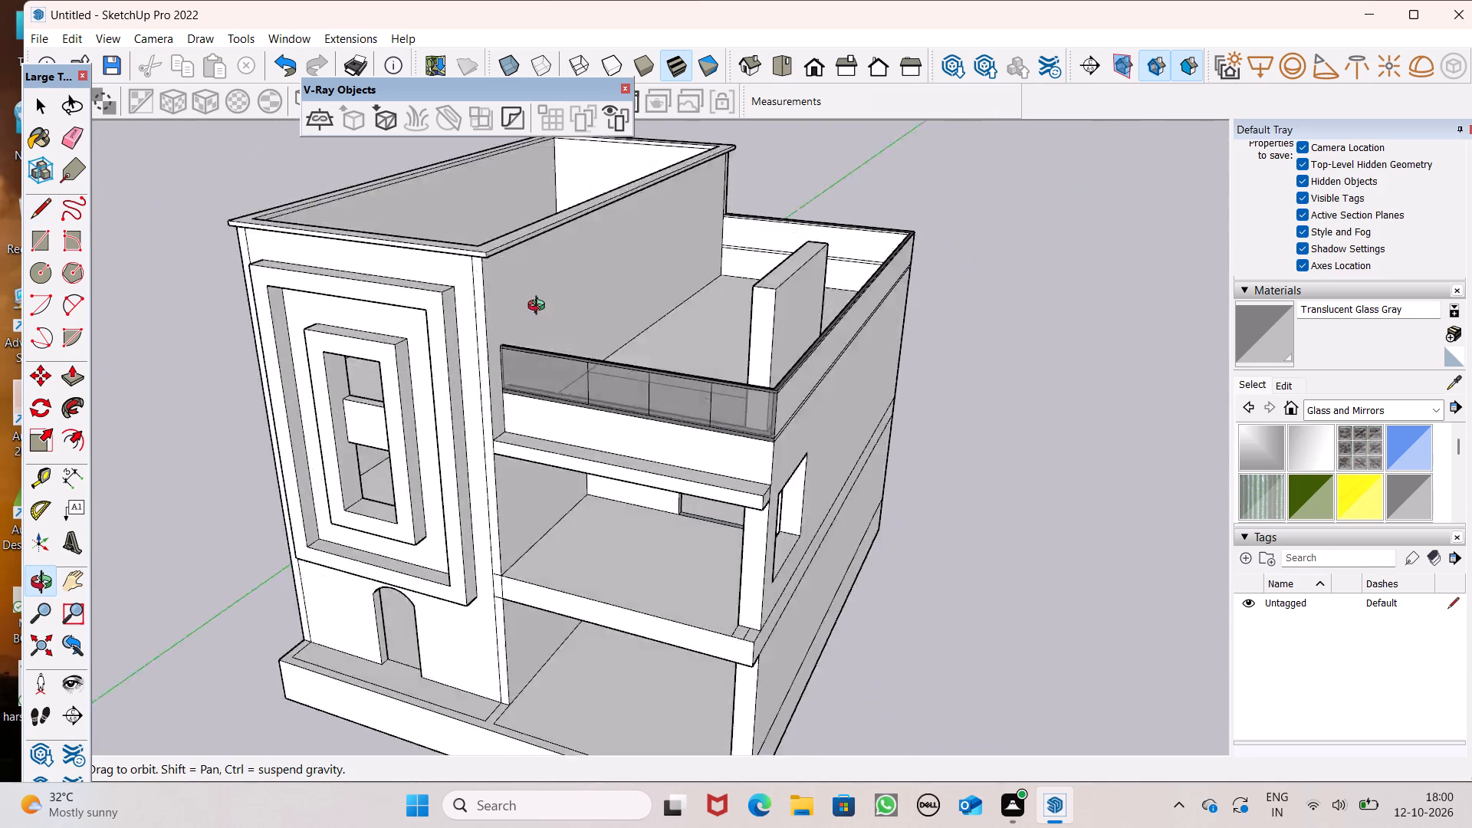
middle_drag(540, 307, 856, 258)
scroll(830, 193, up, 7)
middle_drag(796, 268, 830, 247)
scroll(778, 234, up, 1)
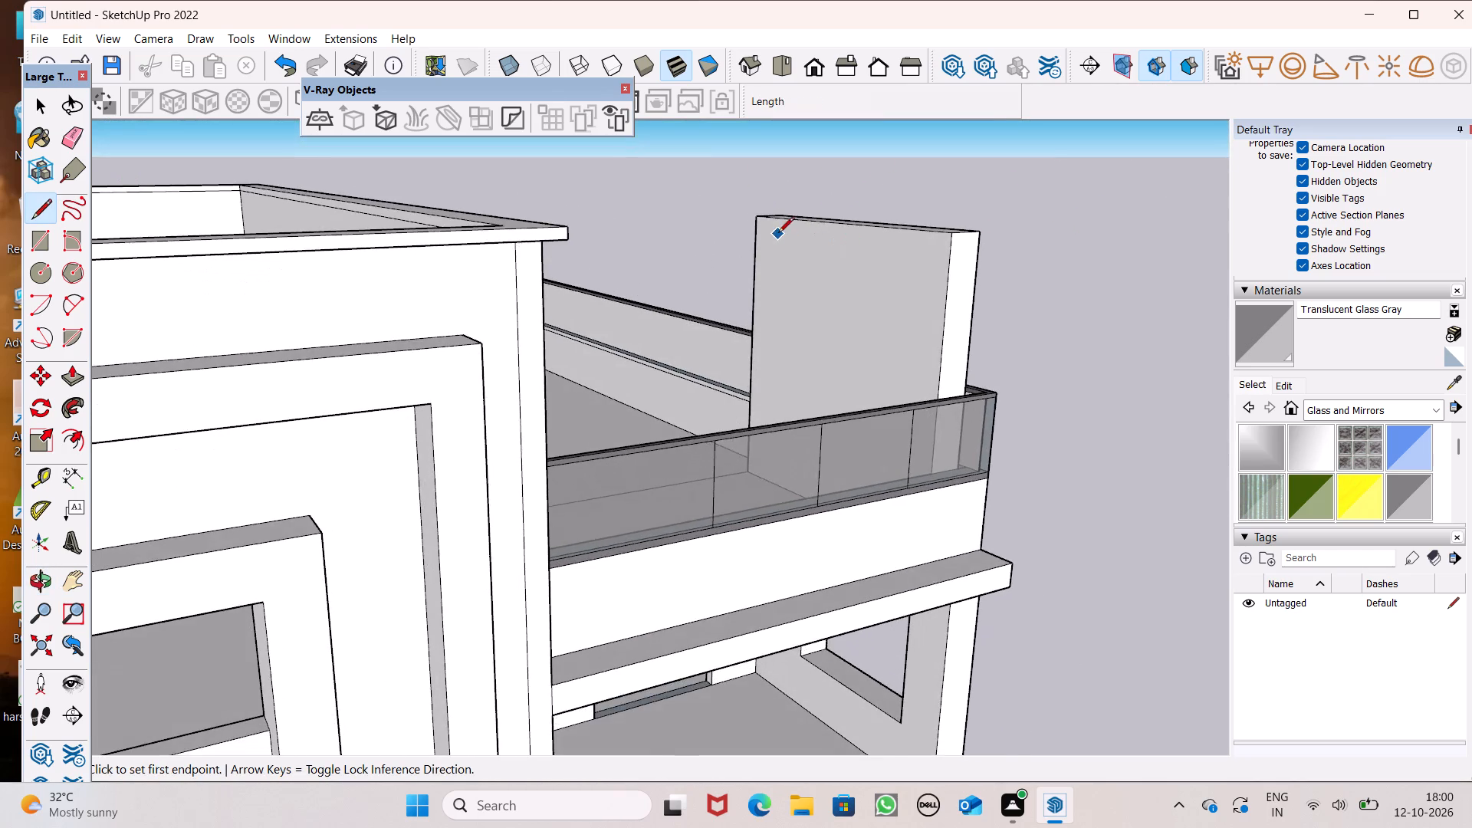
scroll(778, 234, up, 1)
click(750, 247)
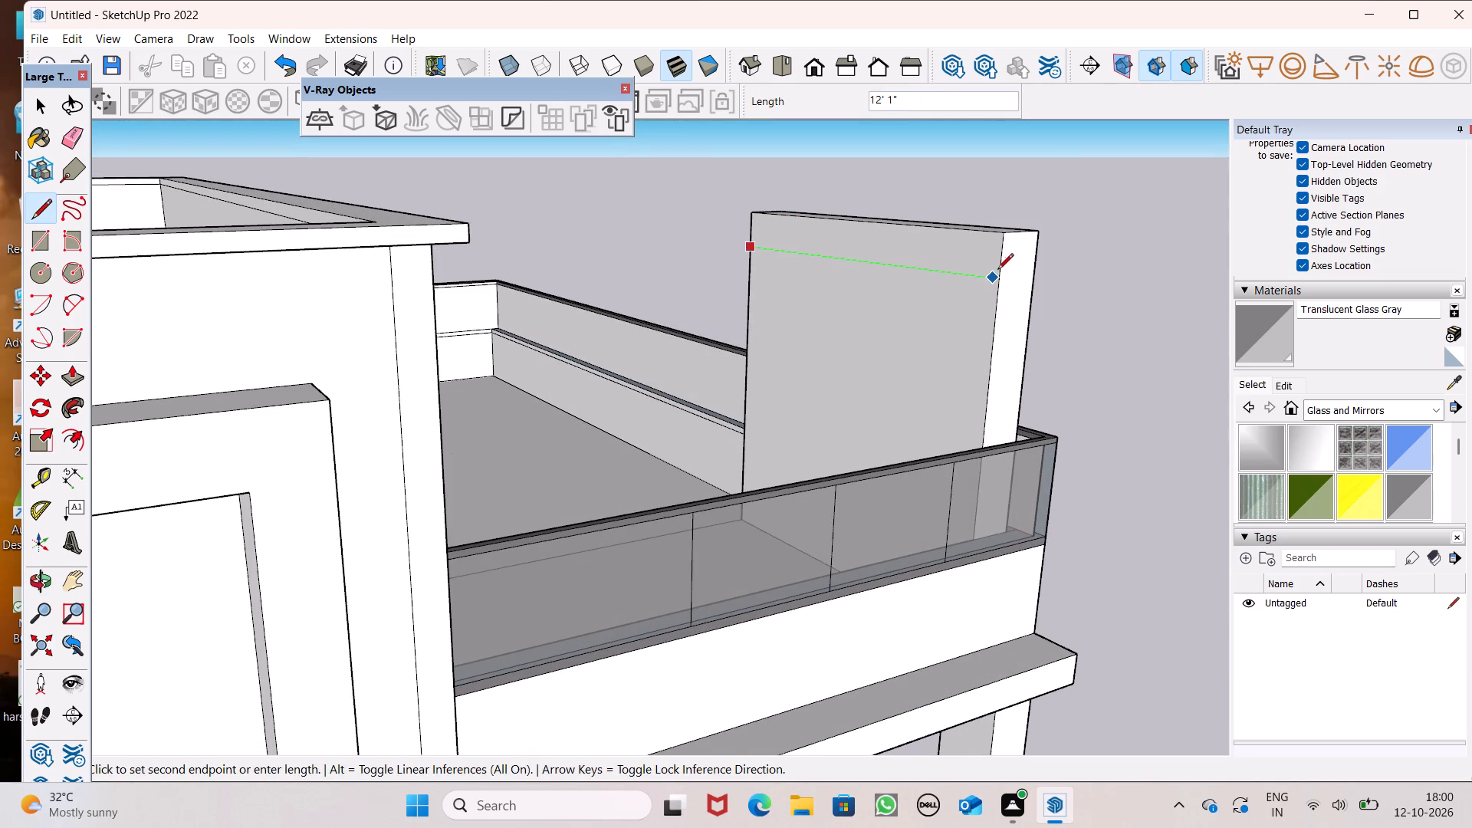
click(997, 271)
Push/Pull the strip above the line about 17' 4" across the terrace to the taller block's wall, forming a roof slab.
scroll(895, 225, down, 4)
middle_drag(926, 261, 733, 310)
scroll(732, 310, up, 1)
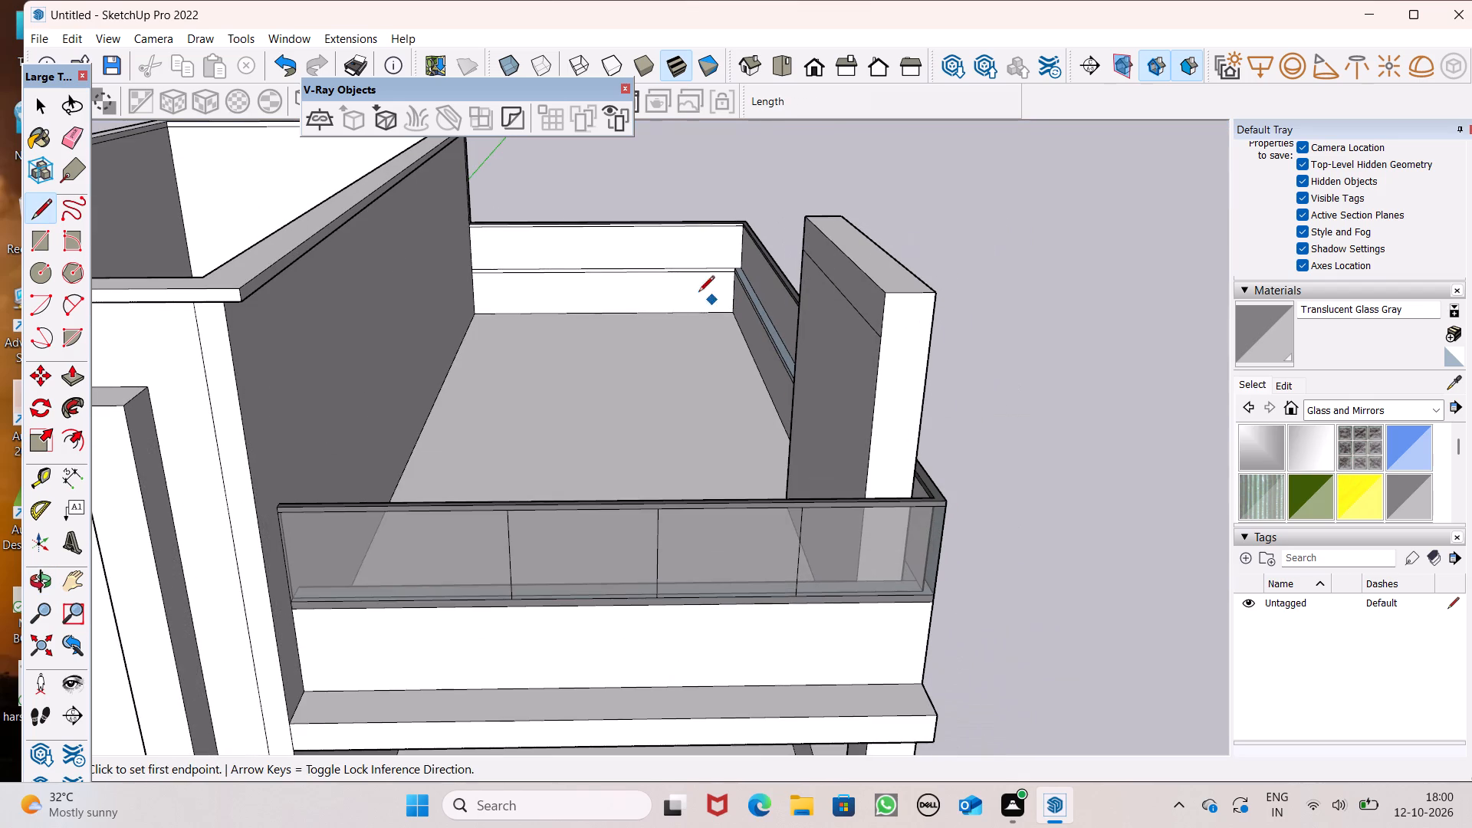
click(82, 369)
drag(863, 294, 245, 347)
middle_drag(276, 346, 304, 230)
scroll(668, 281, down, 3)
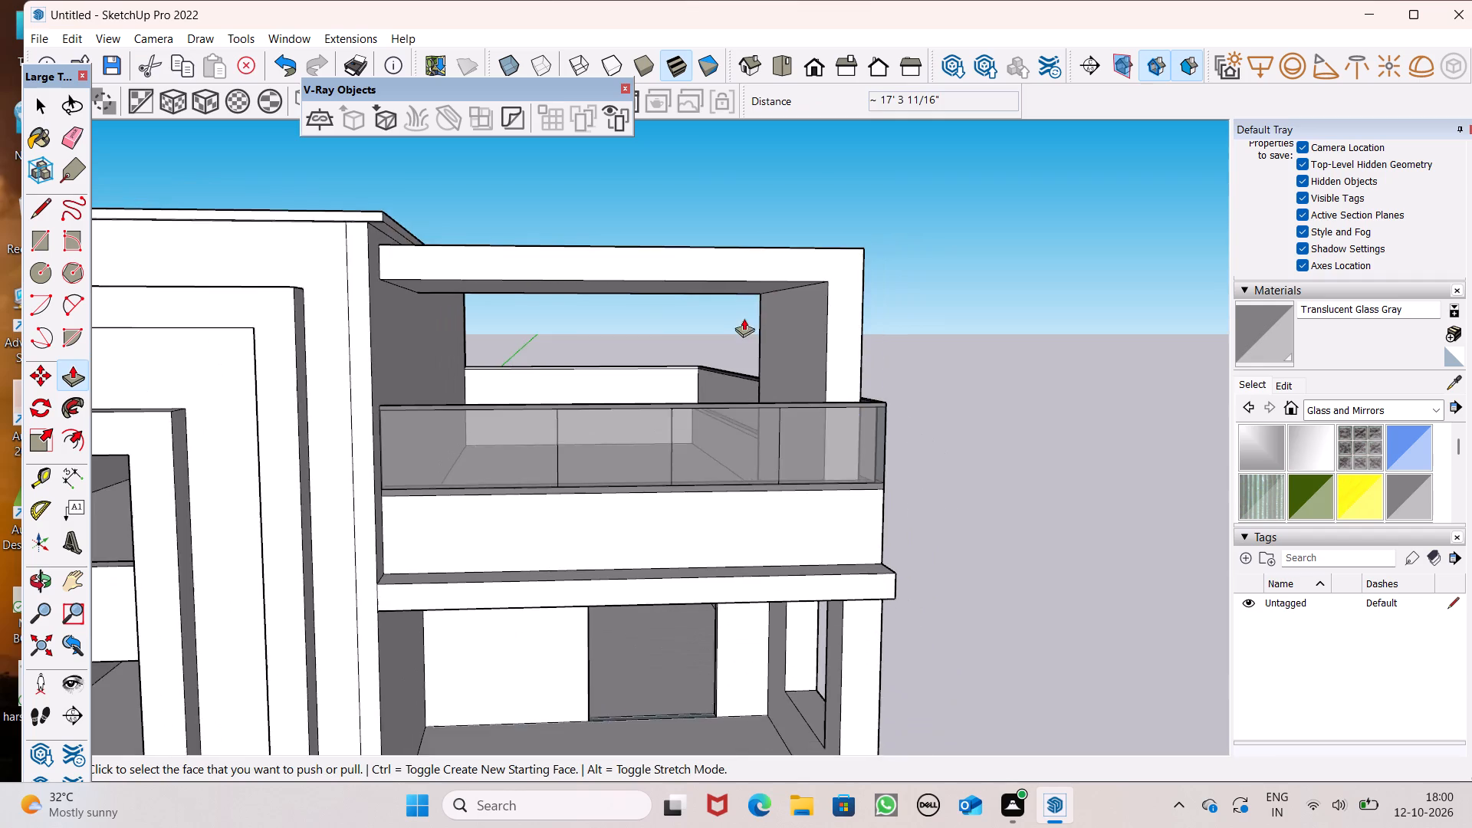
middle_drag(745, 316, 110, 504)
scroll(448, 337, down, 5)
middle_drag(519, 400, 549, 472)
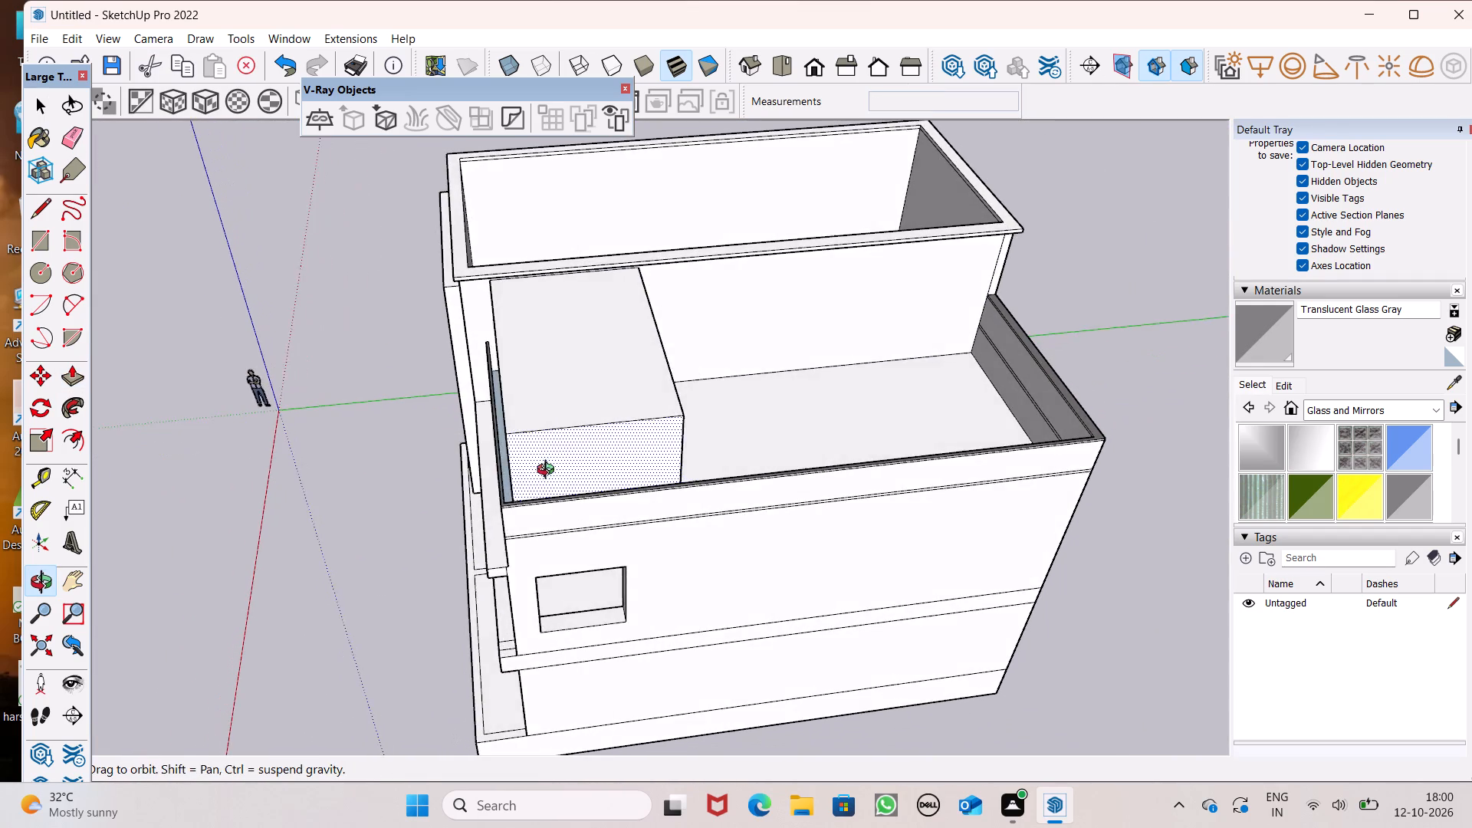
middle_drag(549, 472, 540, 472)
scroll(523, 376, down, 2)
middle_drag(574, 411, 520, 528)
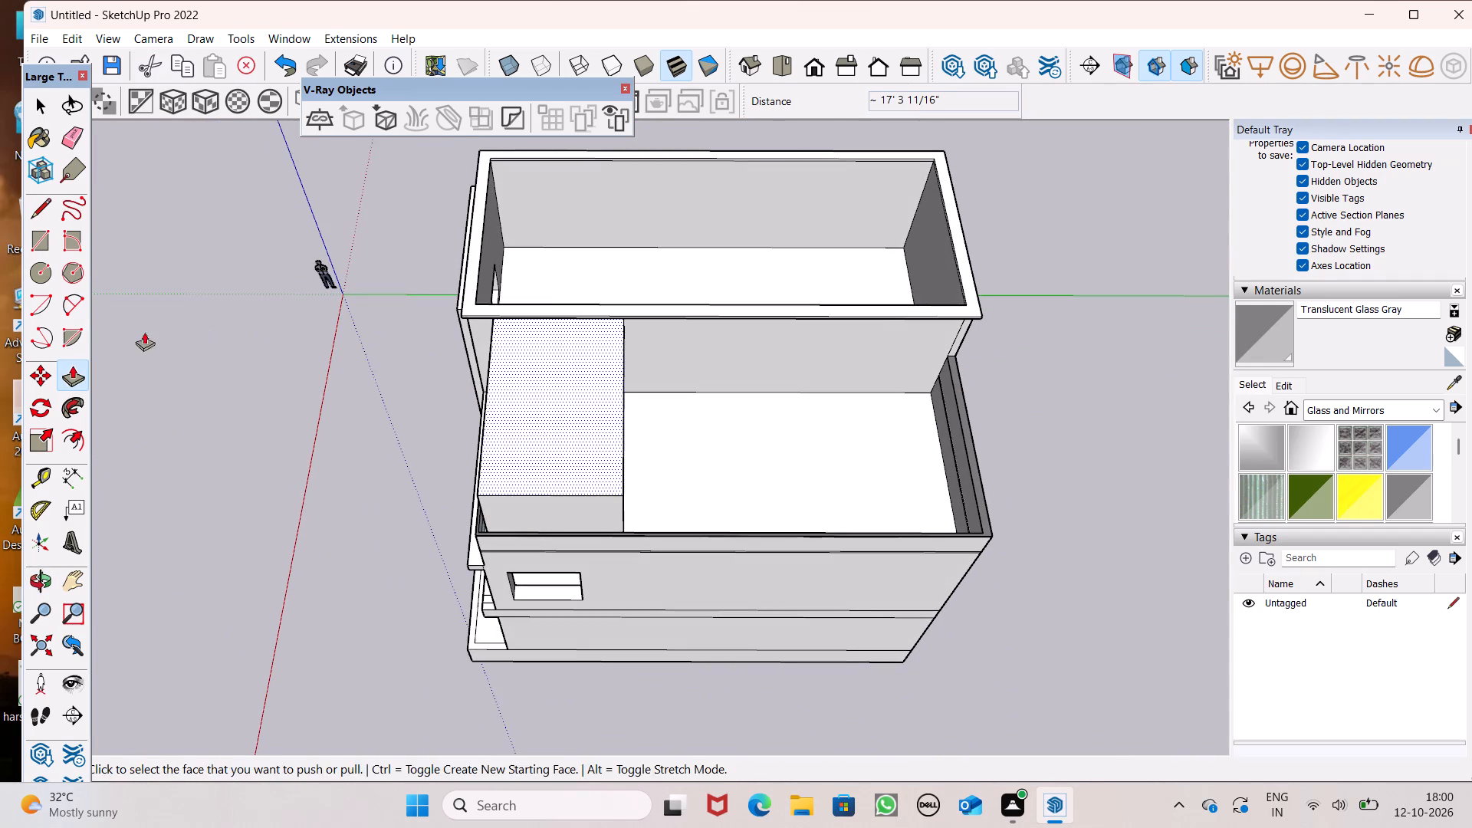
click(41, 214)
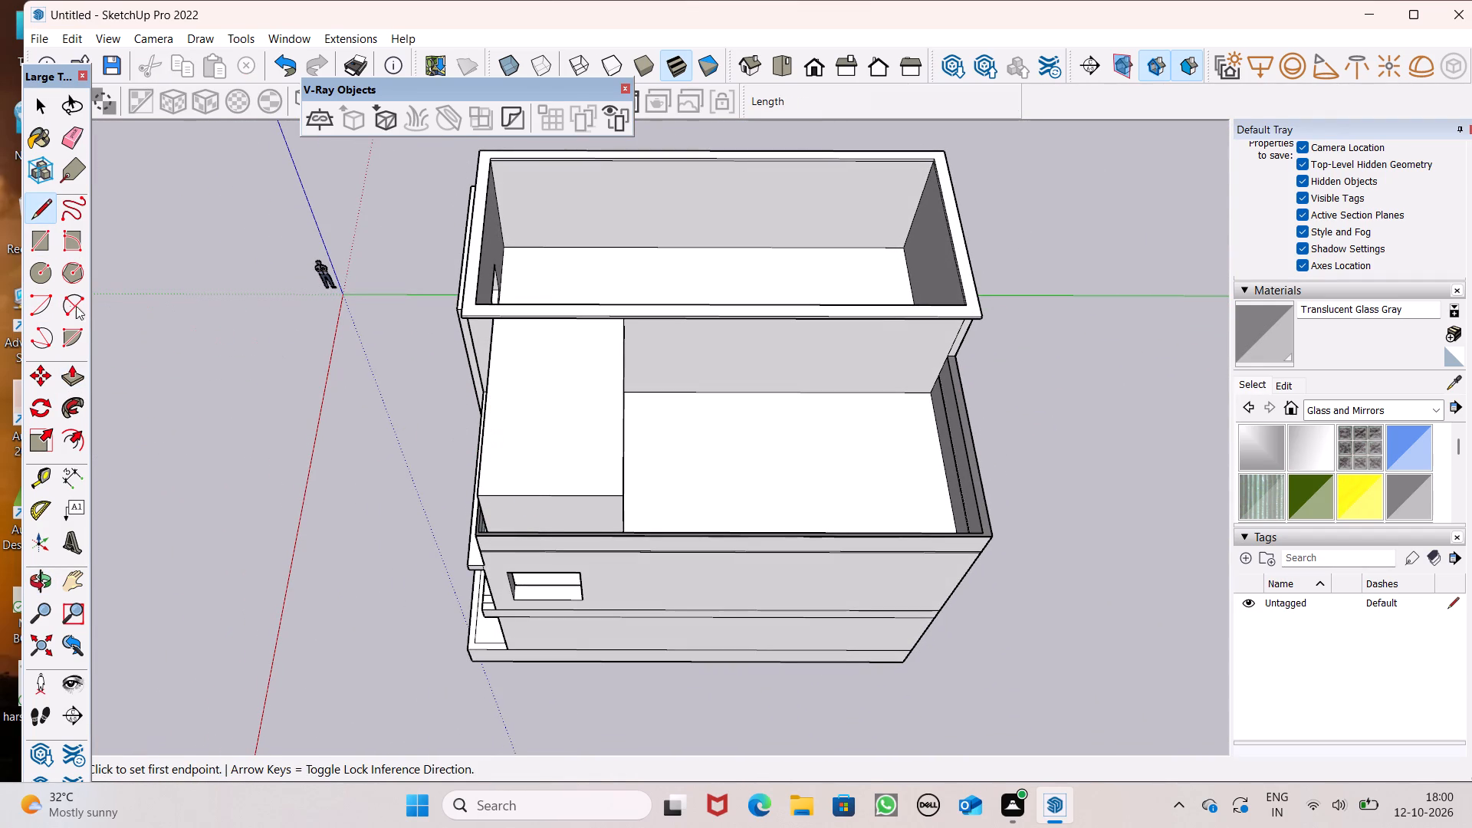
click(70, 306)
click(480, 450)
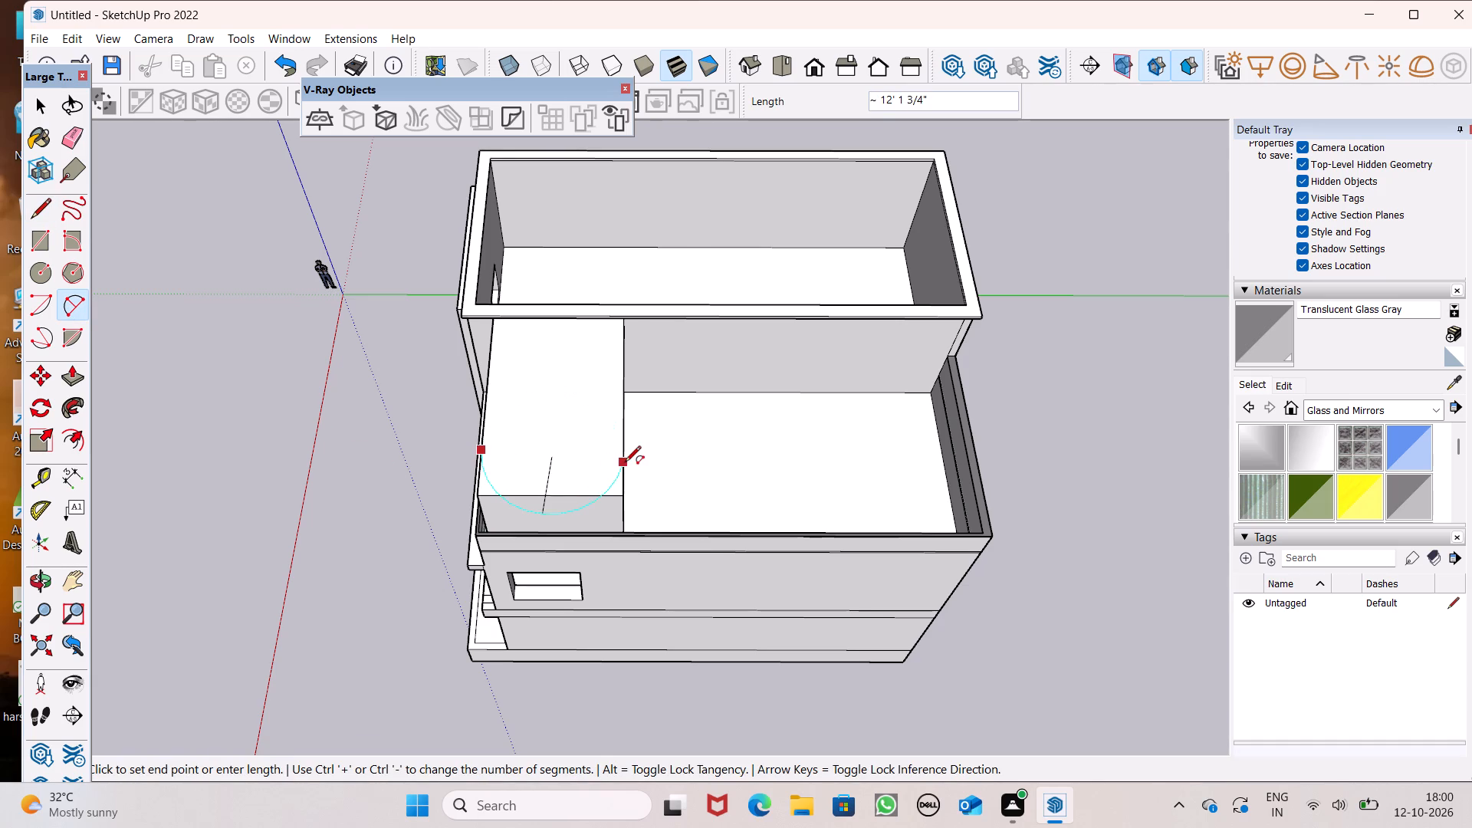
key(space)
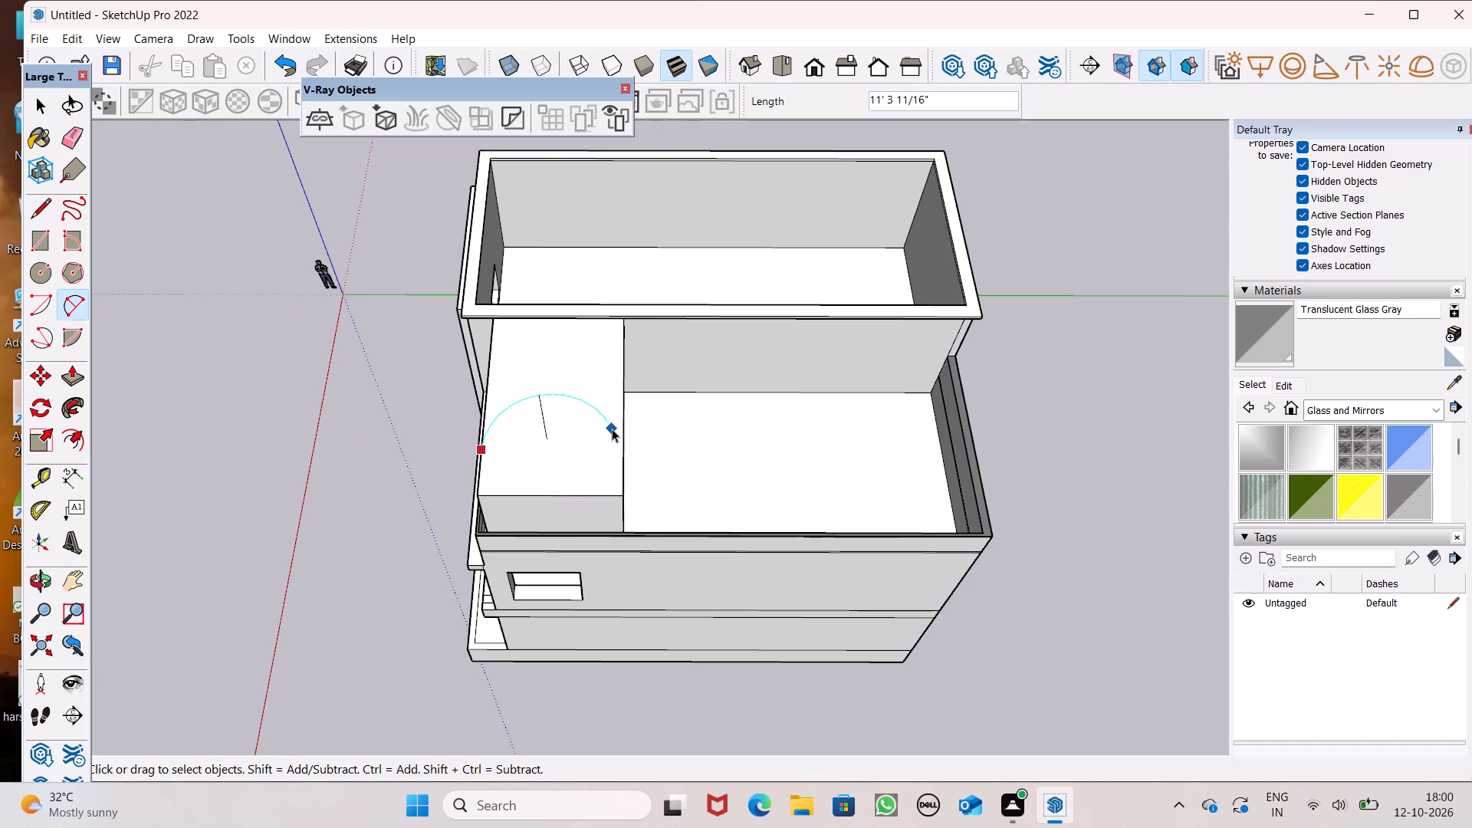
Draw a two-point arc on the slab's top from front edge to rear edge, bulging about 2' 6" to the outer end edge.
middle_drag(523, 465, 524, 557)
scroll(683, 578, up, 5)
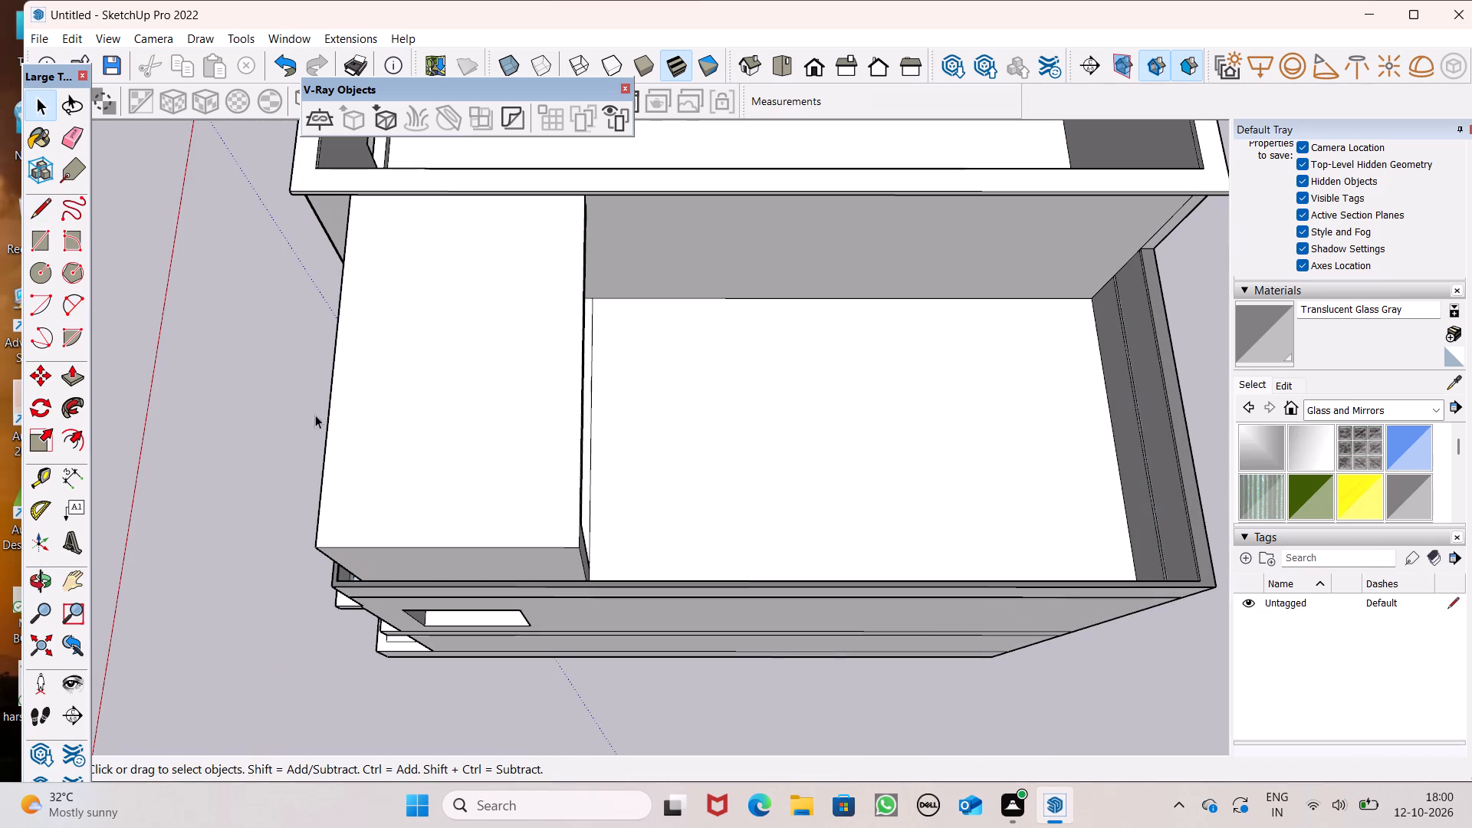
click(71, 313)
scroll(296, 492, up, 2)
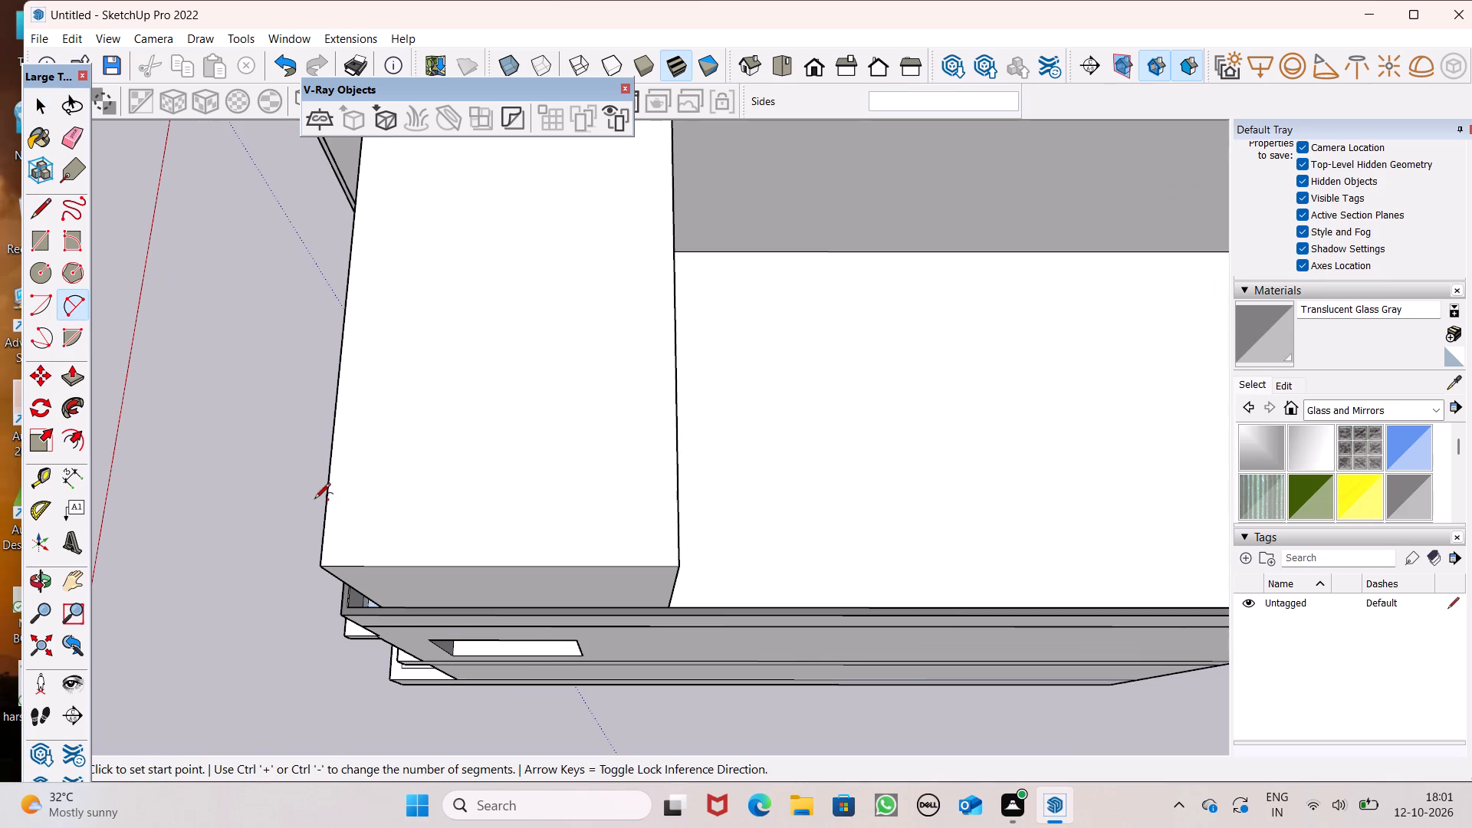
click(329, 494)
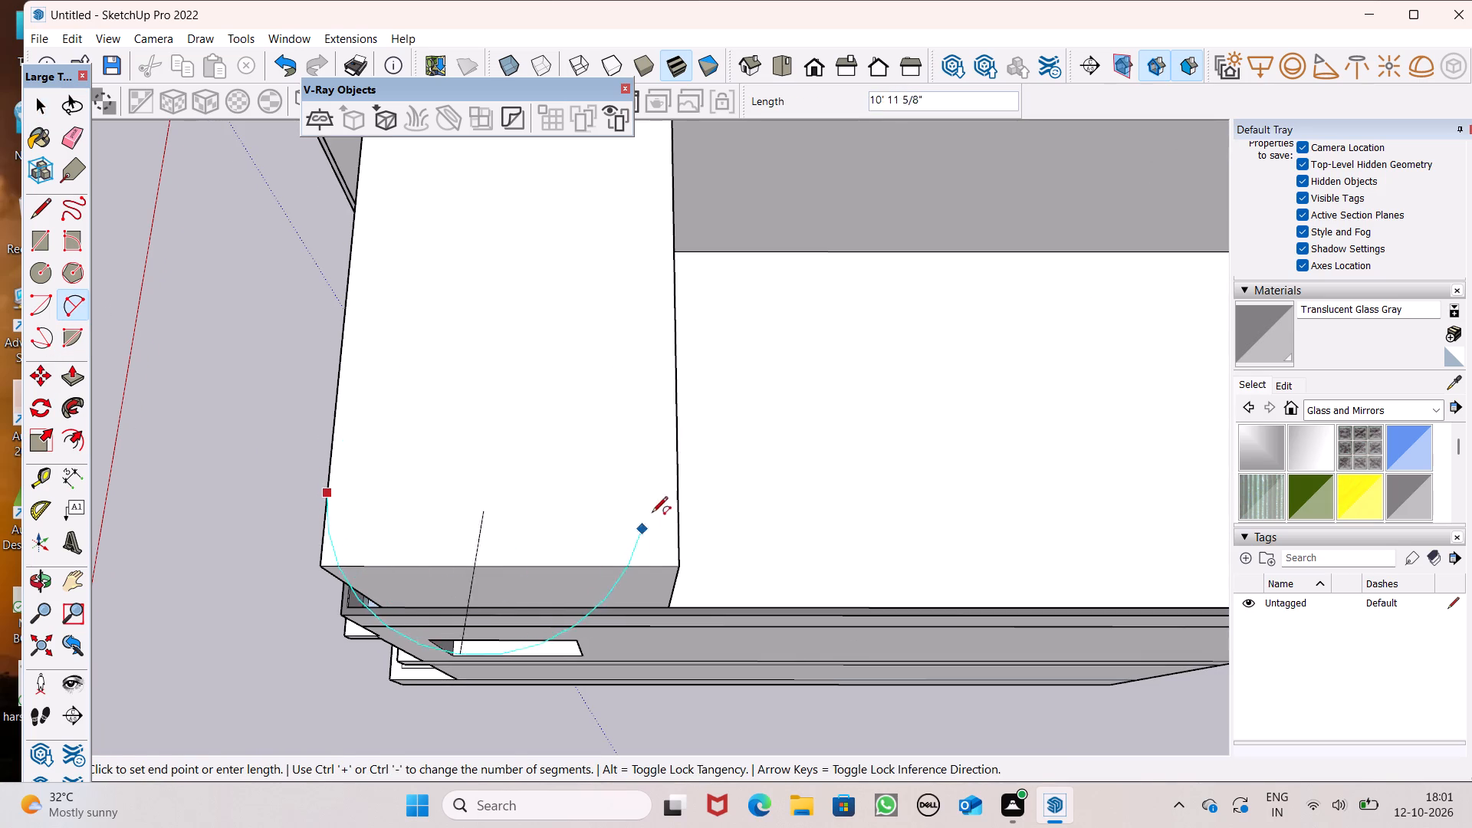
click(677, 498)
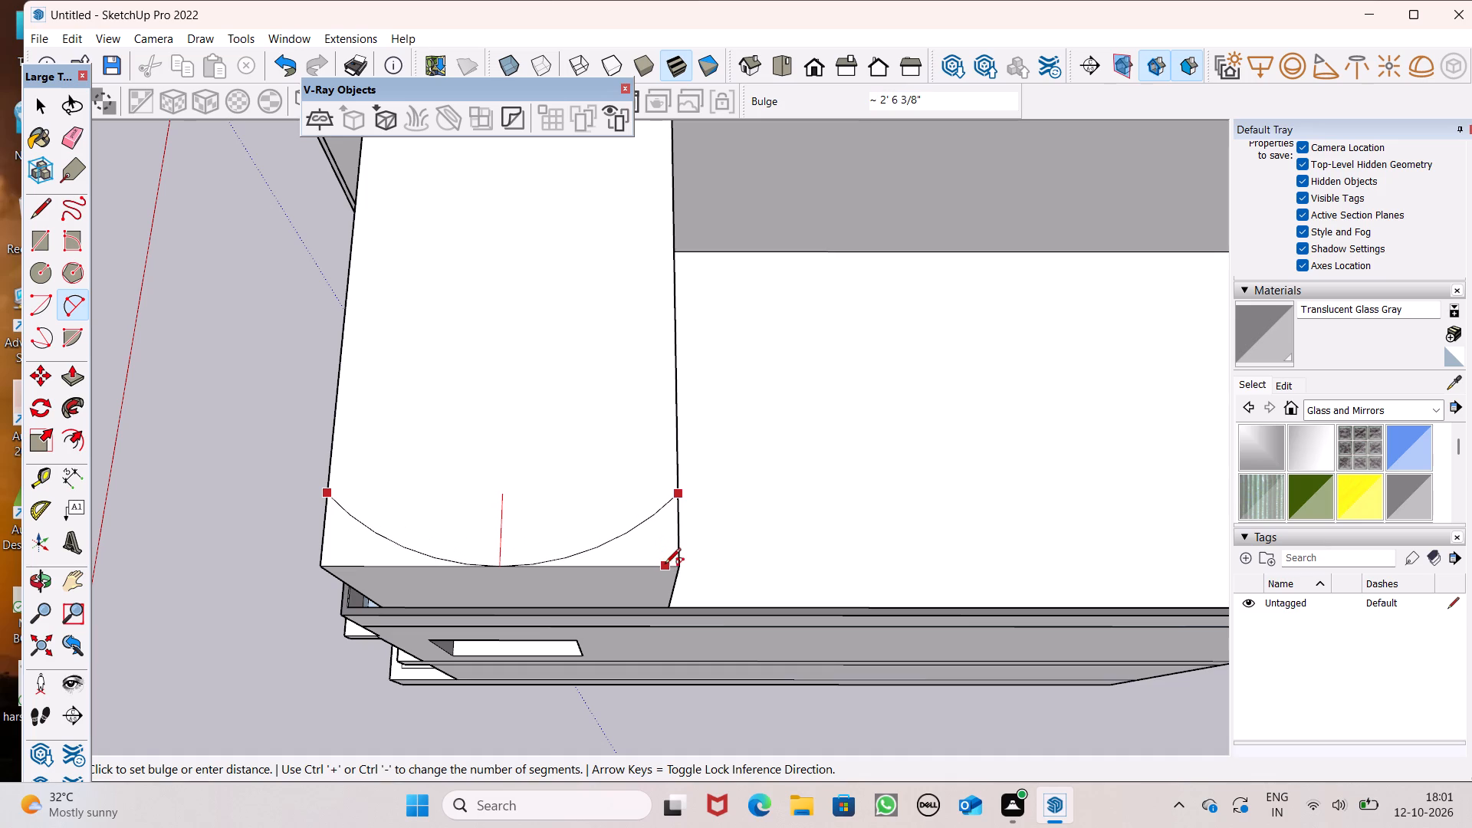
click(665, 565)
key(space)
Erase the slab's front top edge between the arc's end and the outer front corner.
scroll(532, 498, down, 2)
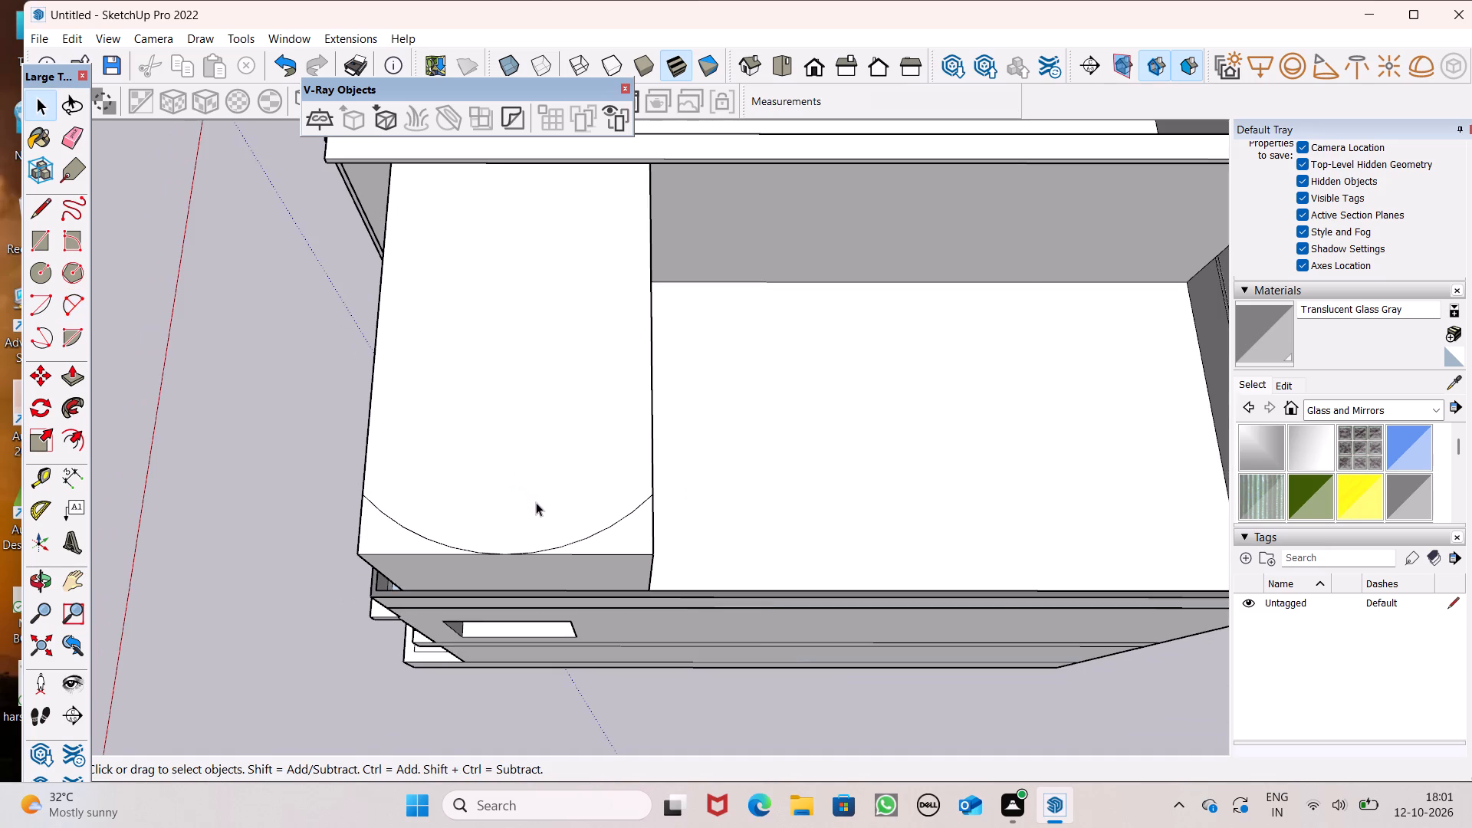
middle_drag(538, 503, 848, 342)
middle_drag(708, 393, 772, 359)
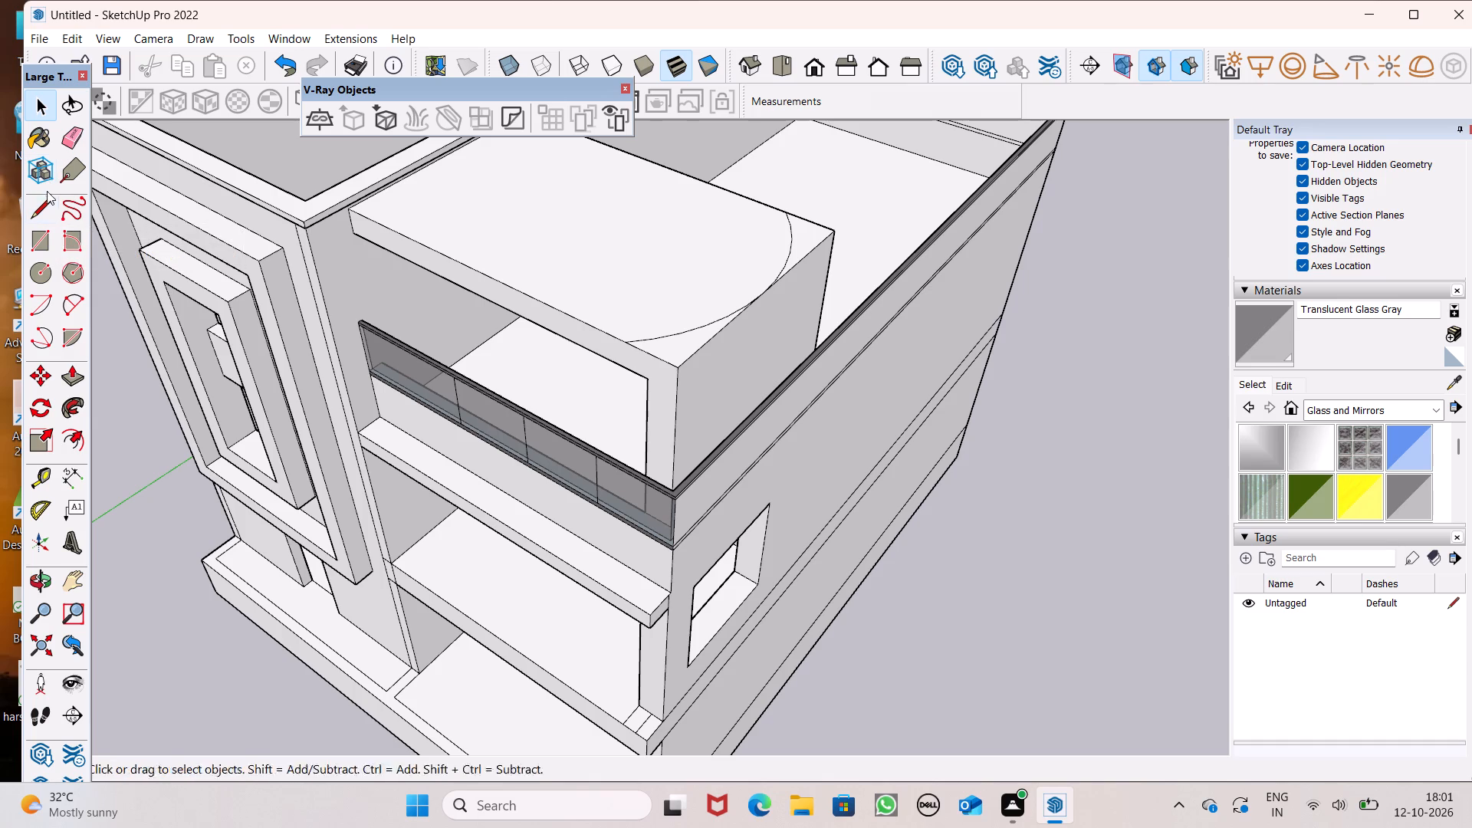
click(73, 134)
scroll(552, 313, up, 3)
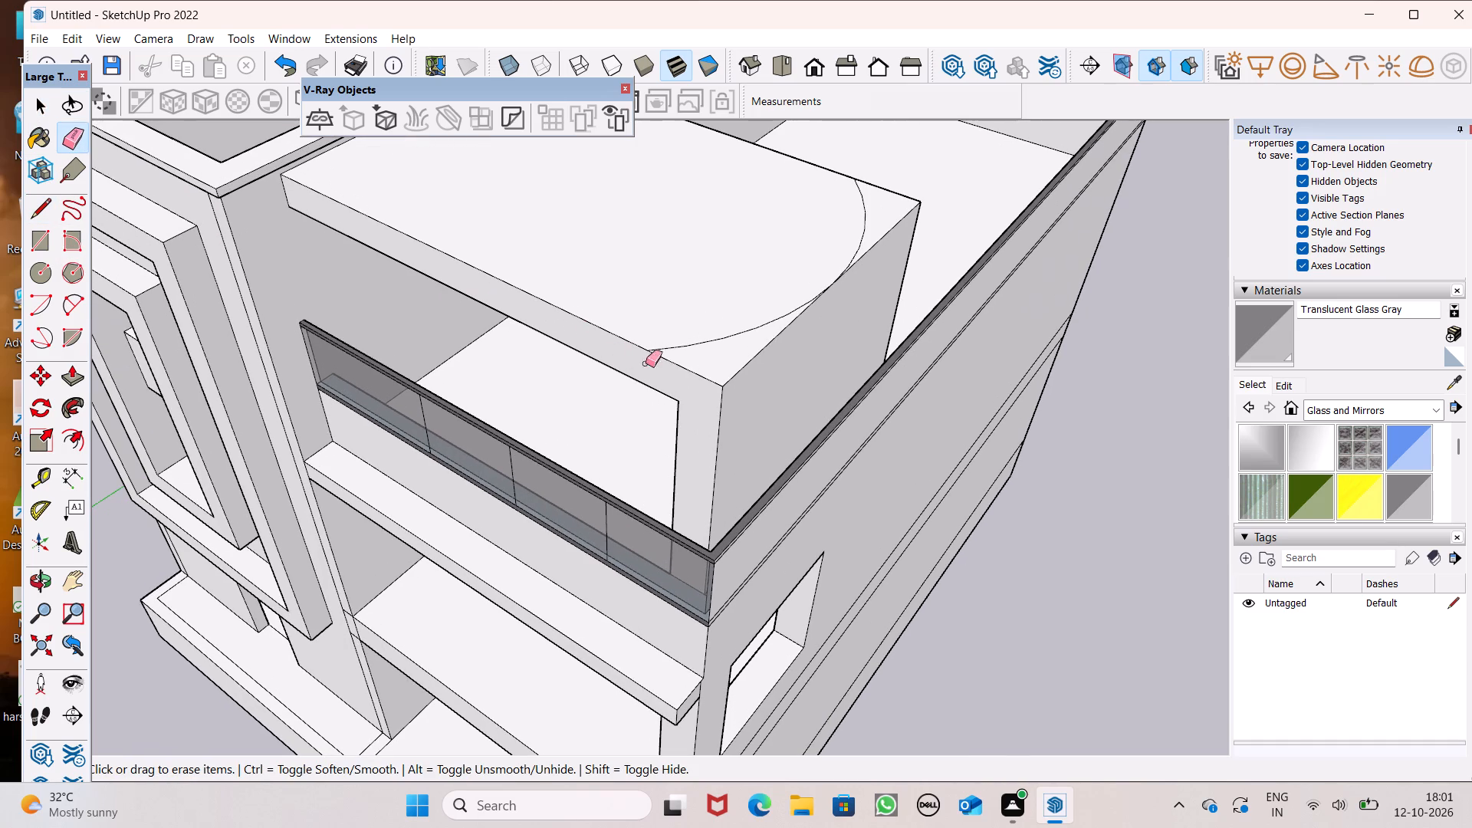
click(688, 367)
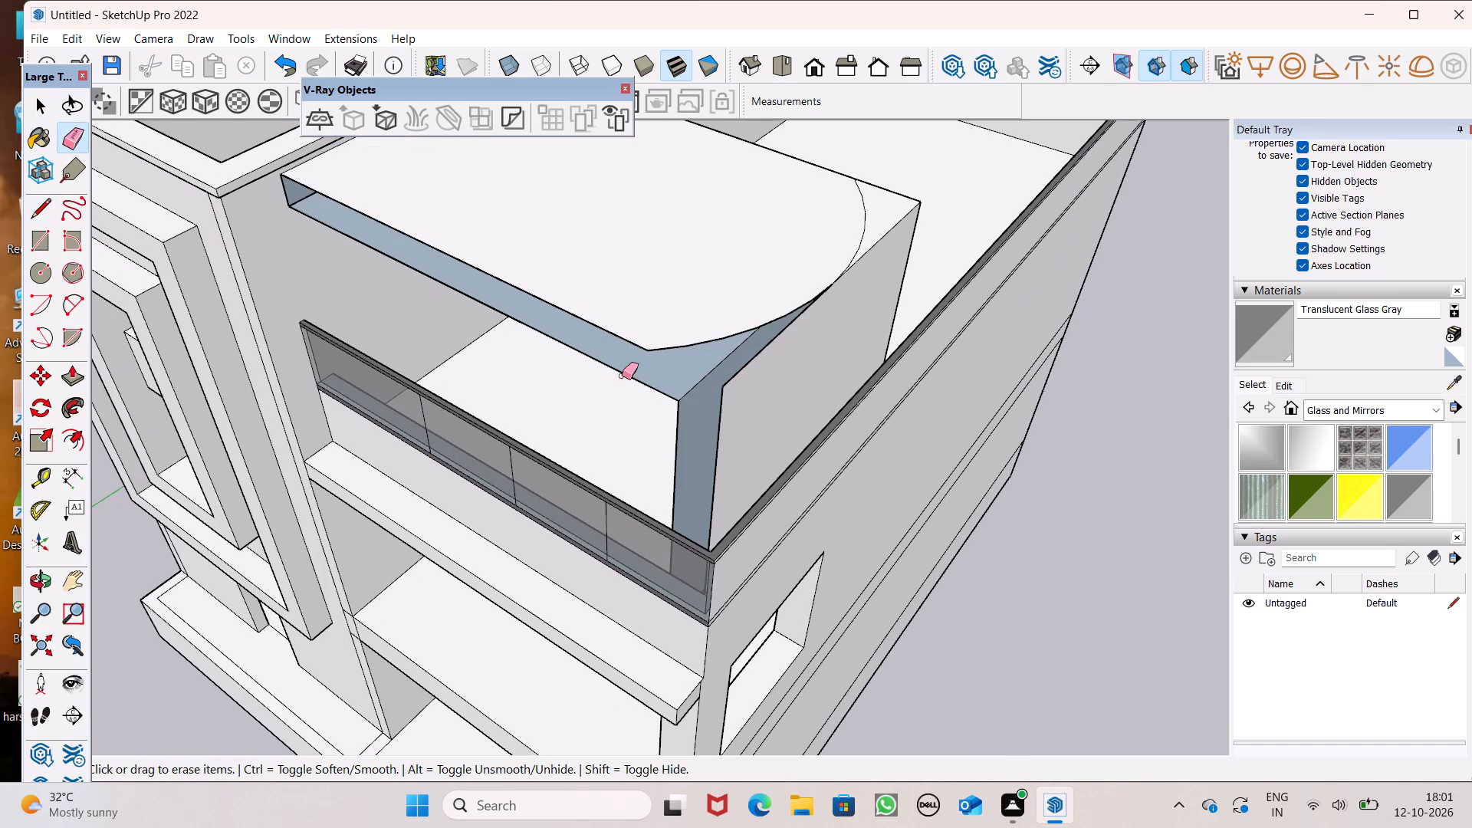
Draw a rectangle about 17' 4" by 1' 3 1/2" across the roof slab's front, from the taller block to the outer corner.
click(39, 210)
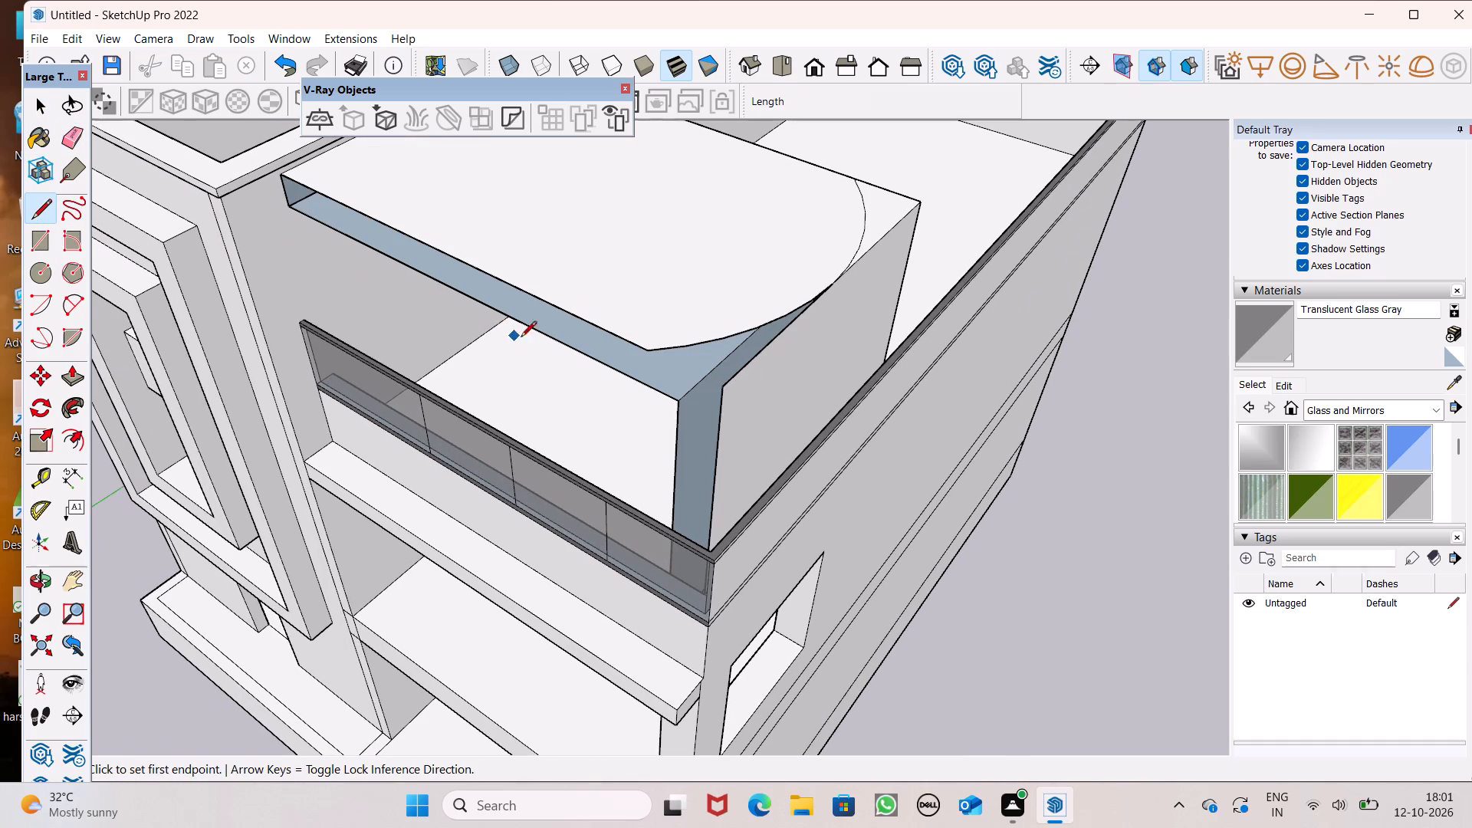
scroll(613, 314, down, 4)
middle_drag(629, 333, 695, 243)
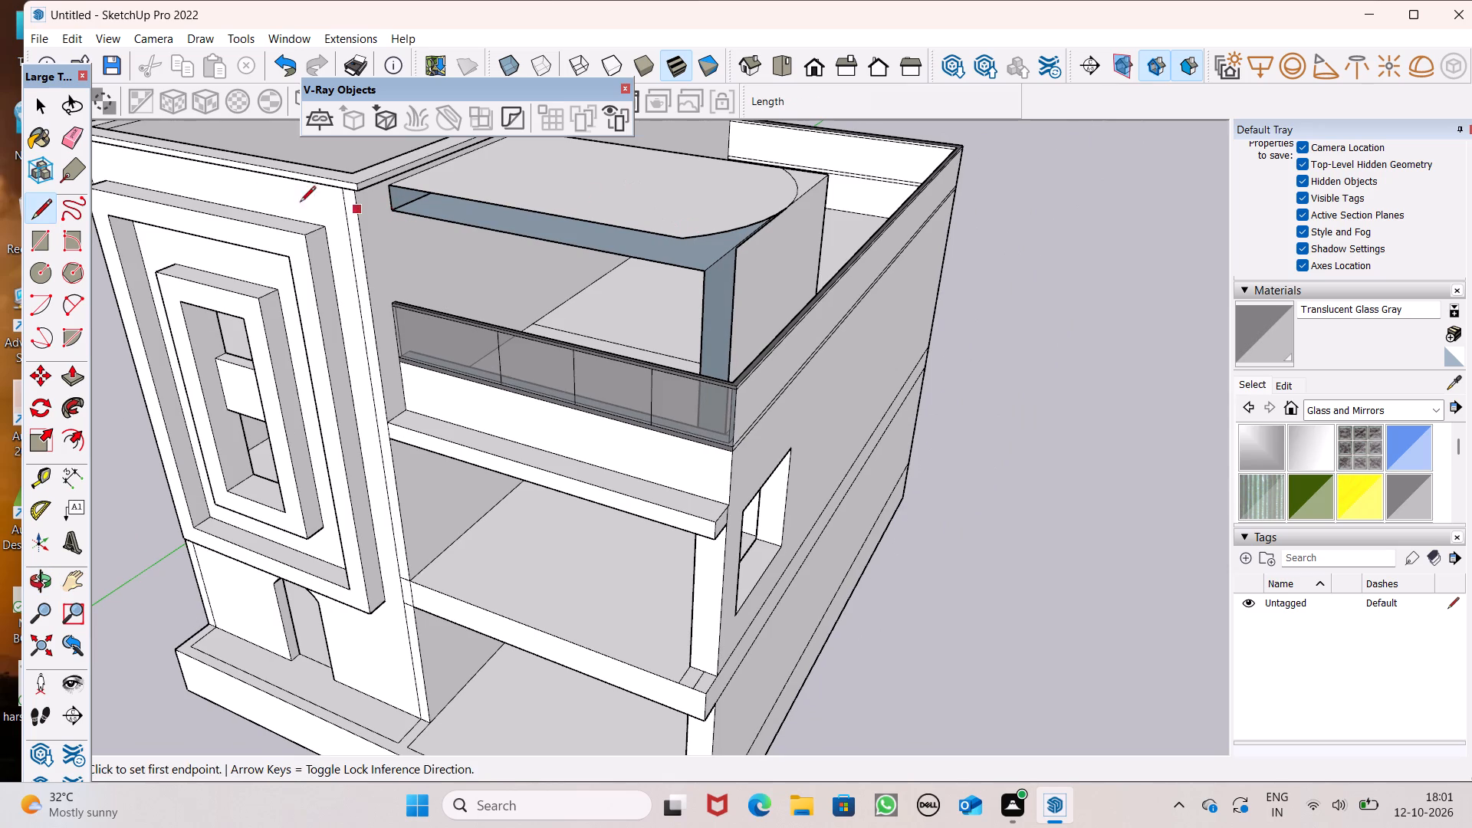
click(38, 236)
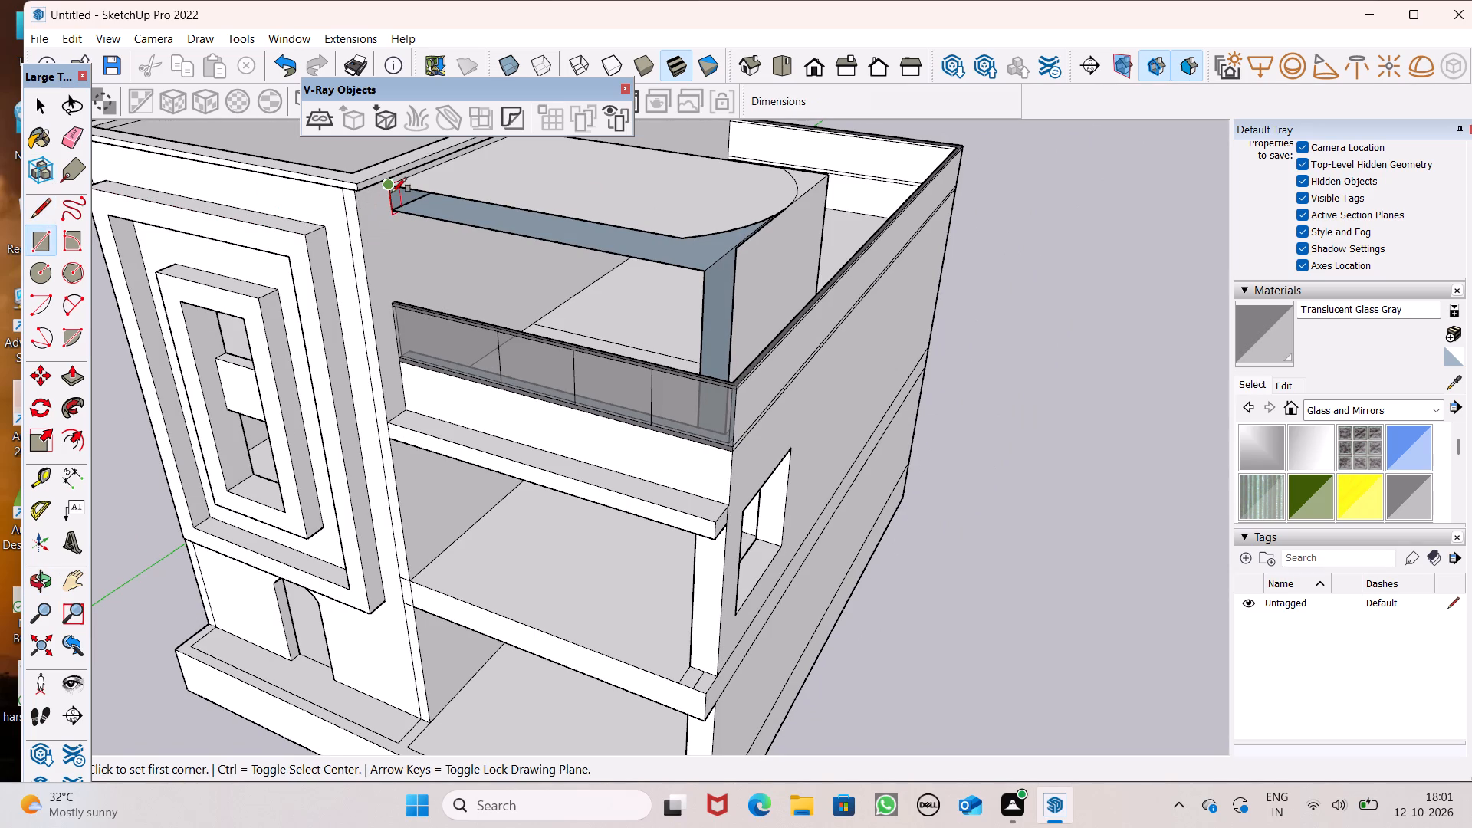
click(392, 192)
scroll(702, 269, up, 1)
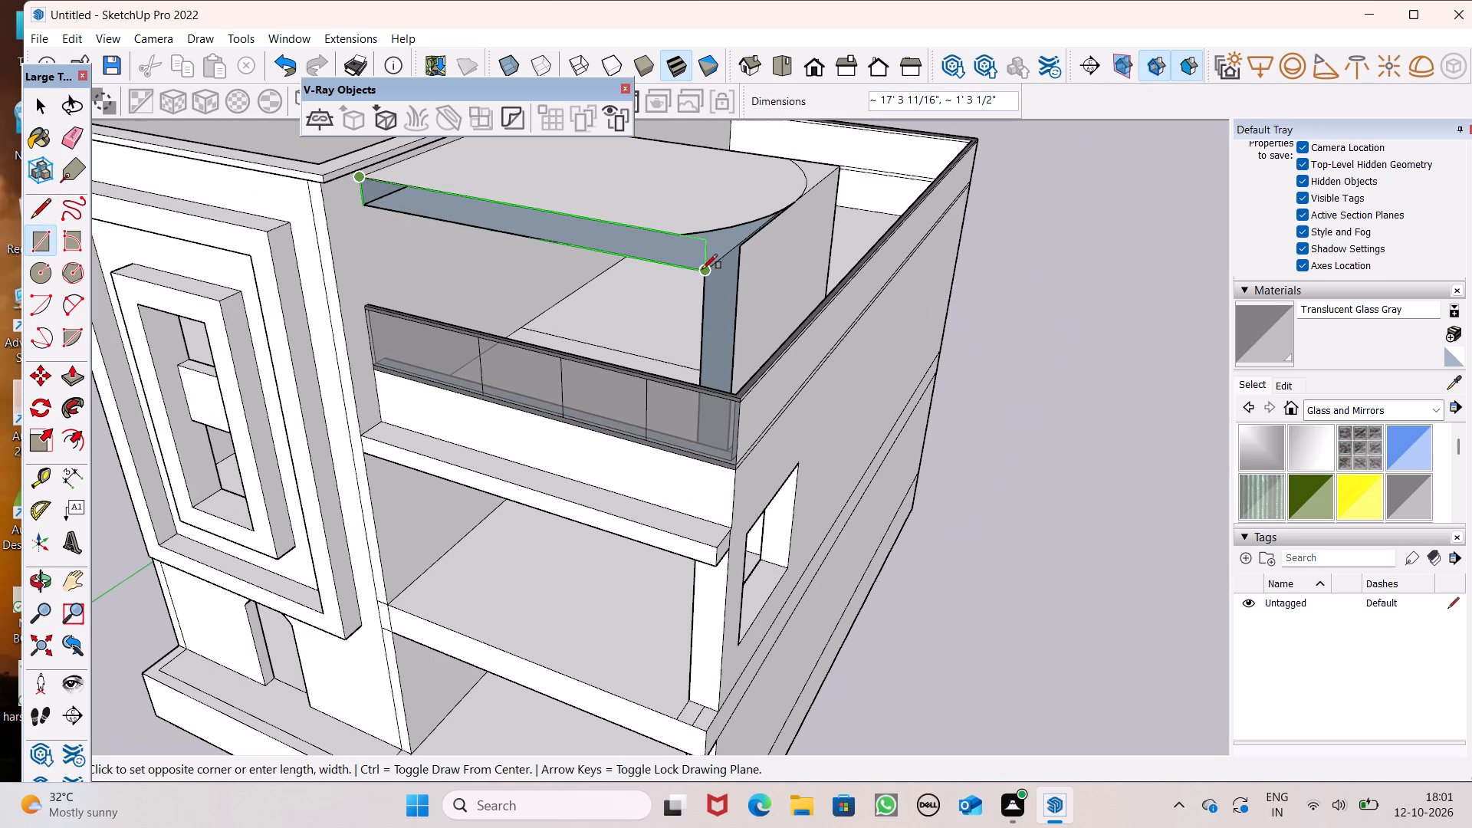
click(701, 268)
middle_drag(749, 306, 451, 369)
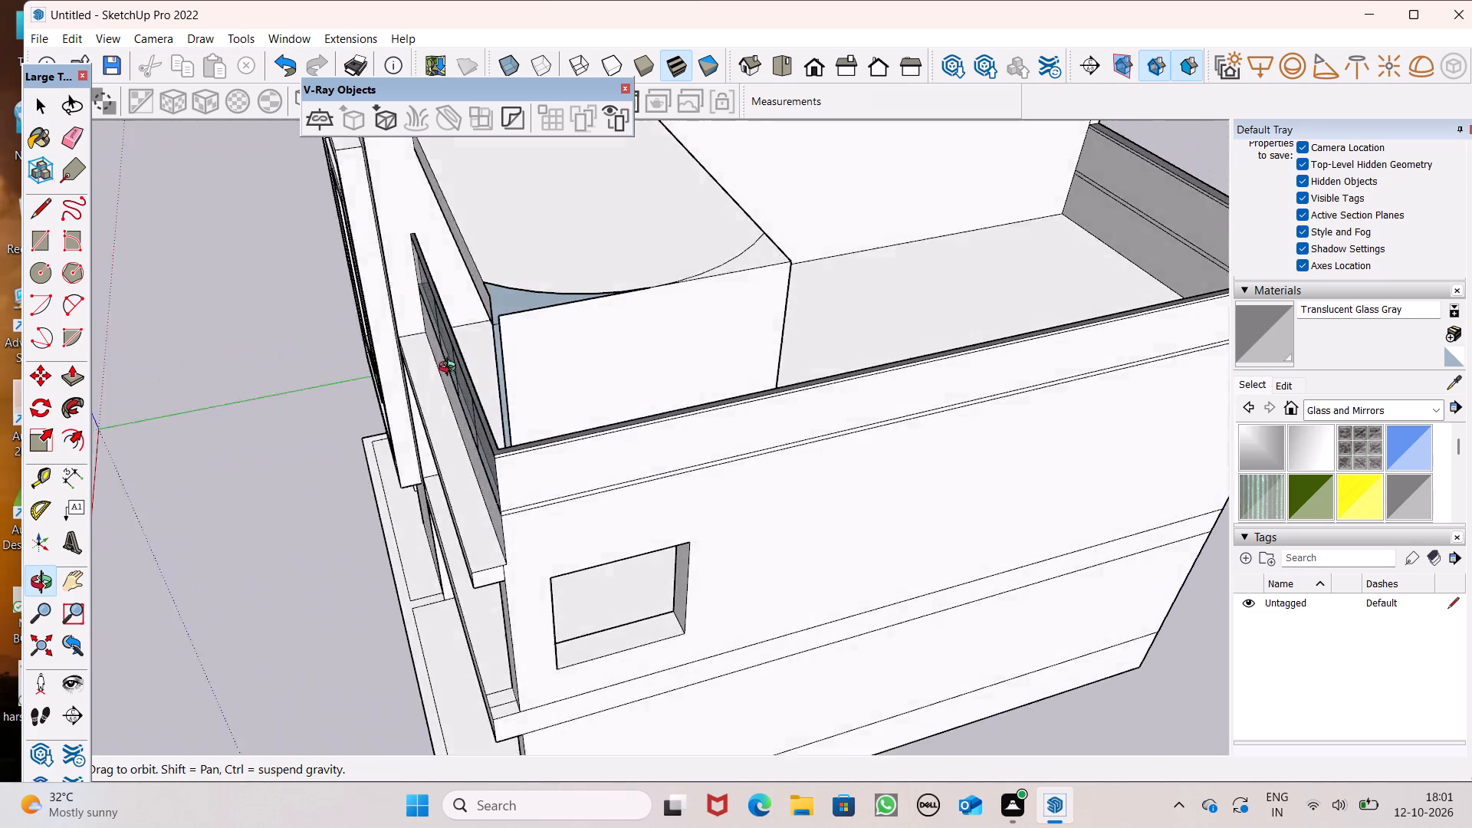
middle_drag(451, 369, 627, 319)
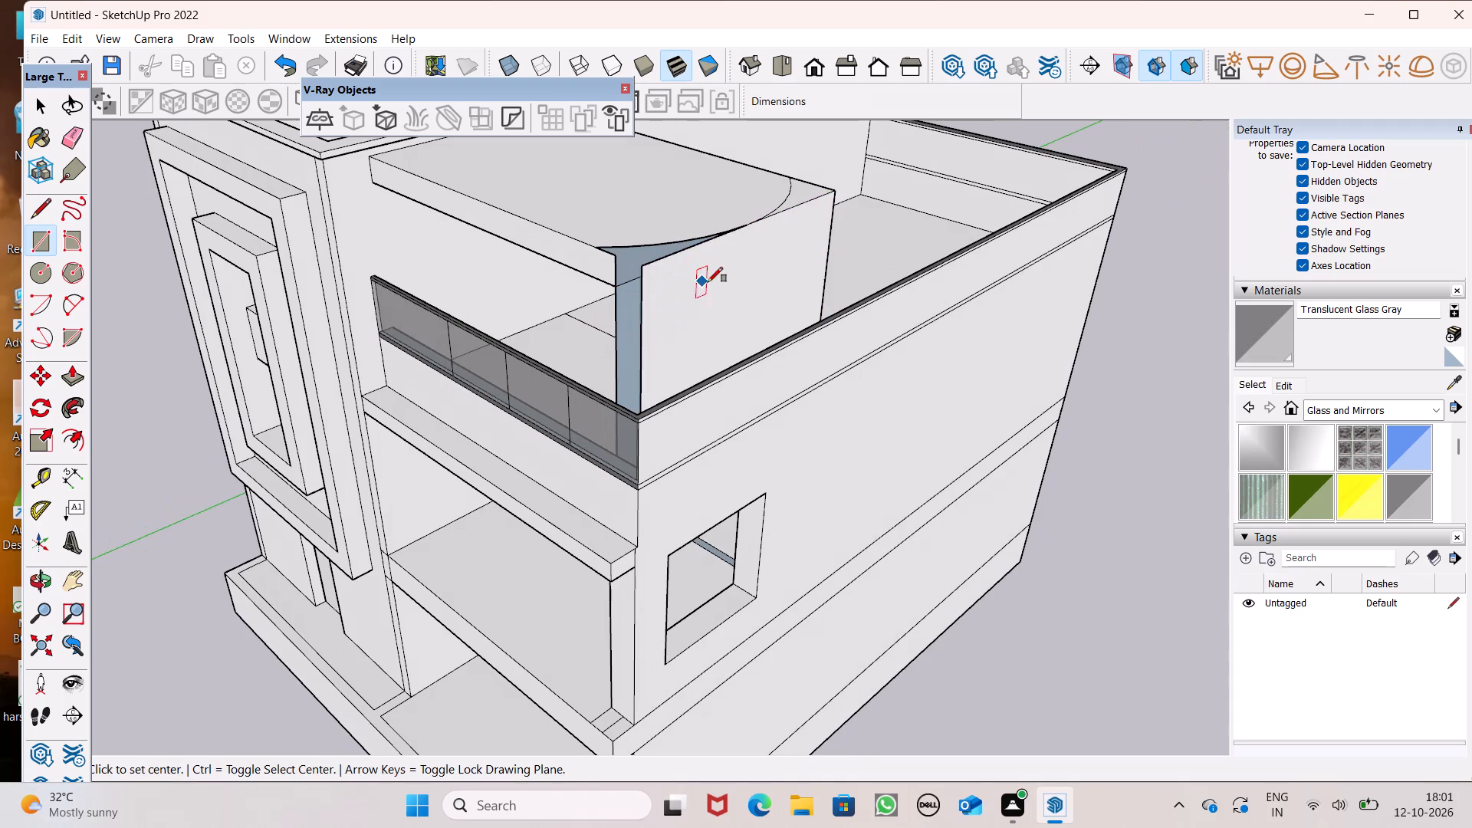
Undo the front rectangle, the edge erasure, the arc and the roof slab extrusion, back to the corner wall with its line.
key(ctrl+z)
key(ctrl+z)
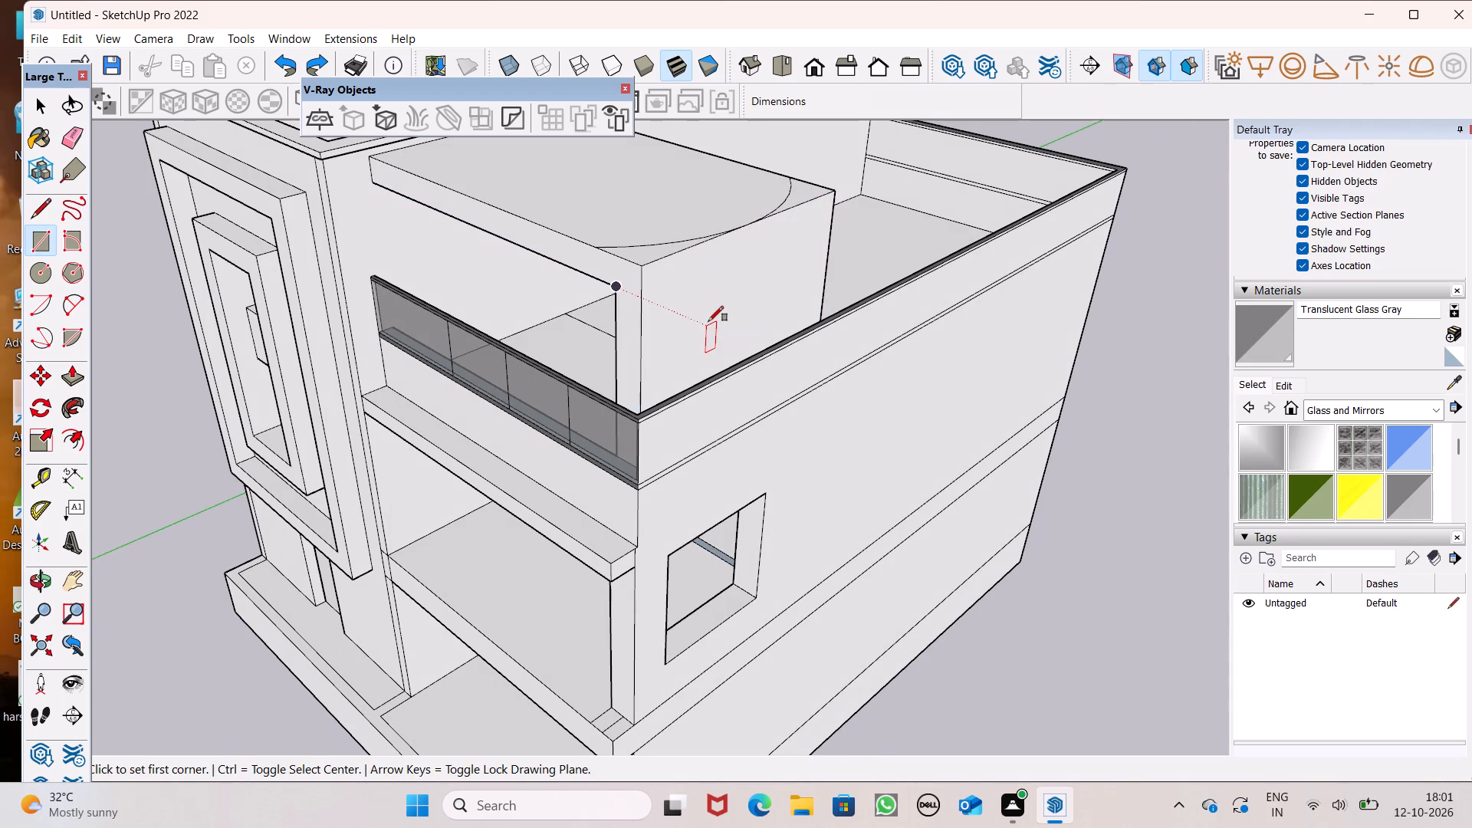
key(ctrl+z)
key(ctrl+z)
Examine the house's front, terrace and corner wall from several angles and distances.
middle_drag(662, 275, 1110, 210)
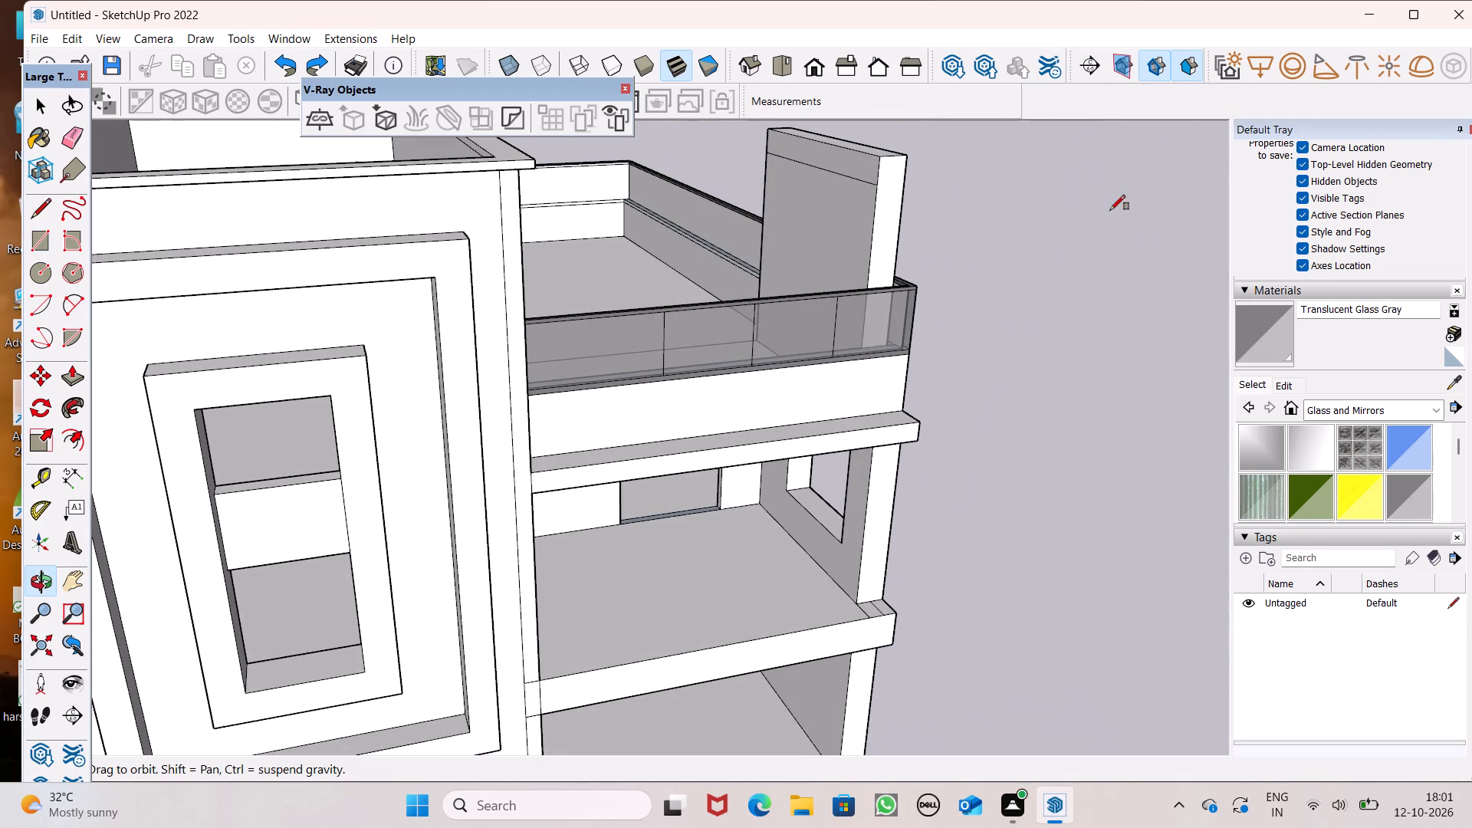
key(space)
scroll(974, 274, down, 4)
middle_drag(976, 263, 849, 366)
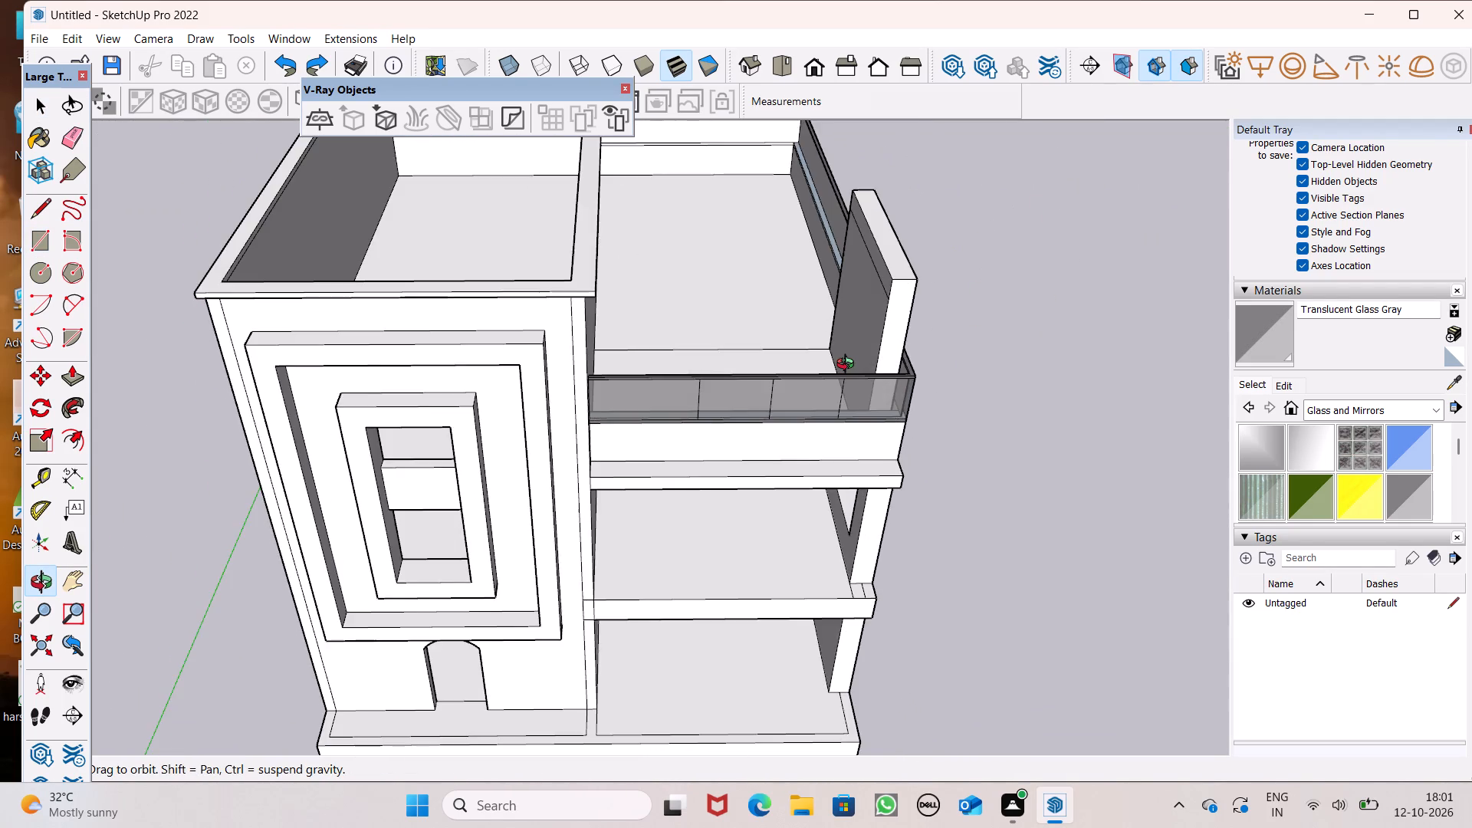
middle_drag(849, 366, 728, 299)
scroll(731, 297, down, 2)
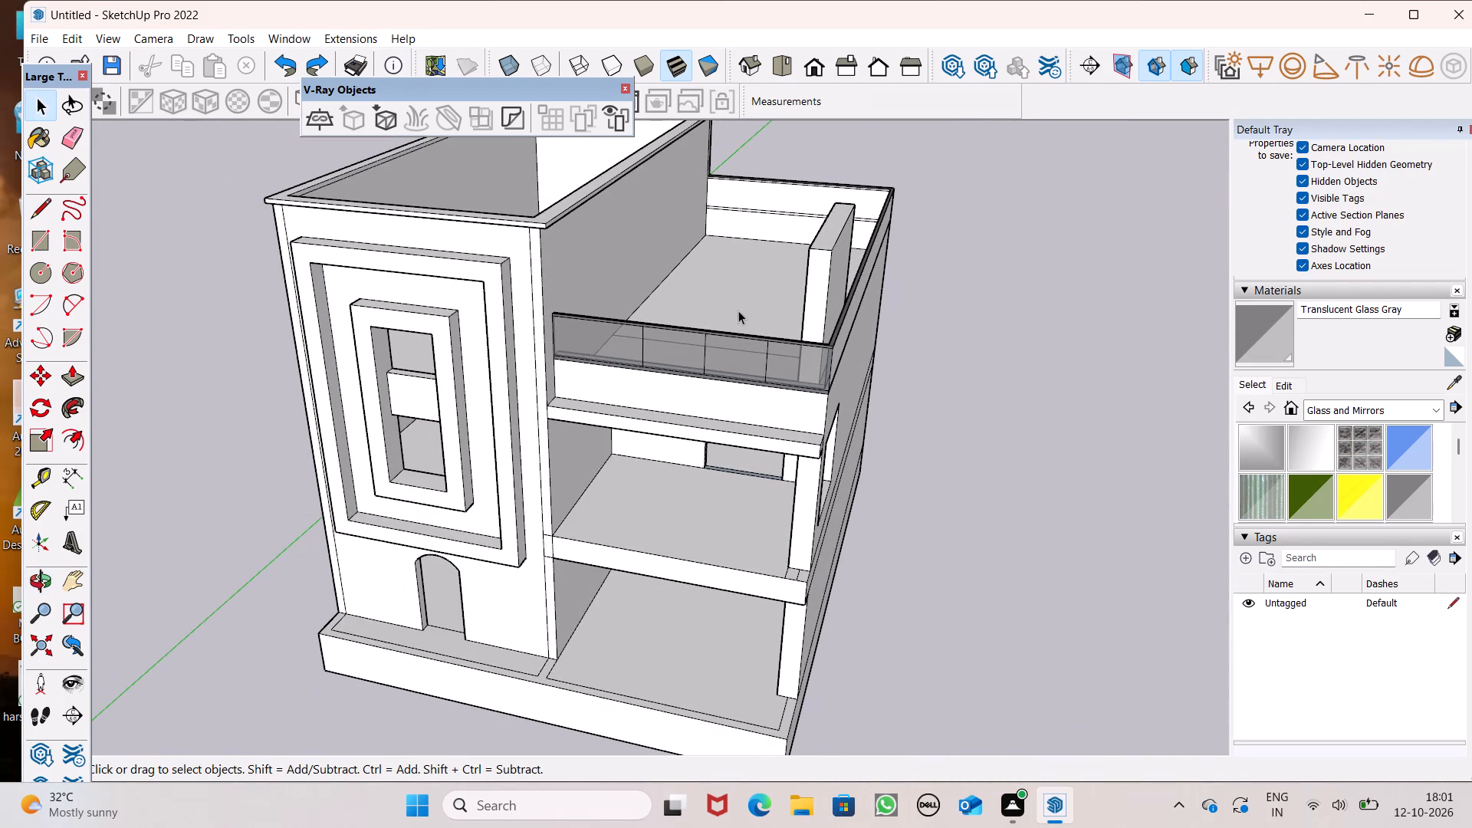
scroll(682, 301, down, 2)
scroll(805, 294, down, 5)
middle_drag(841, 314, 741, 411)
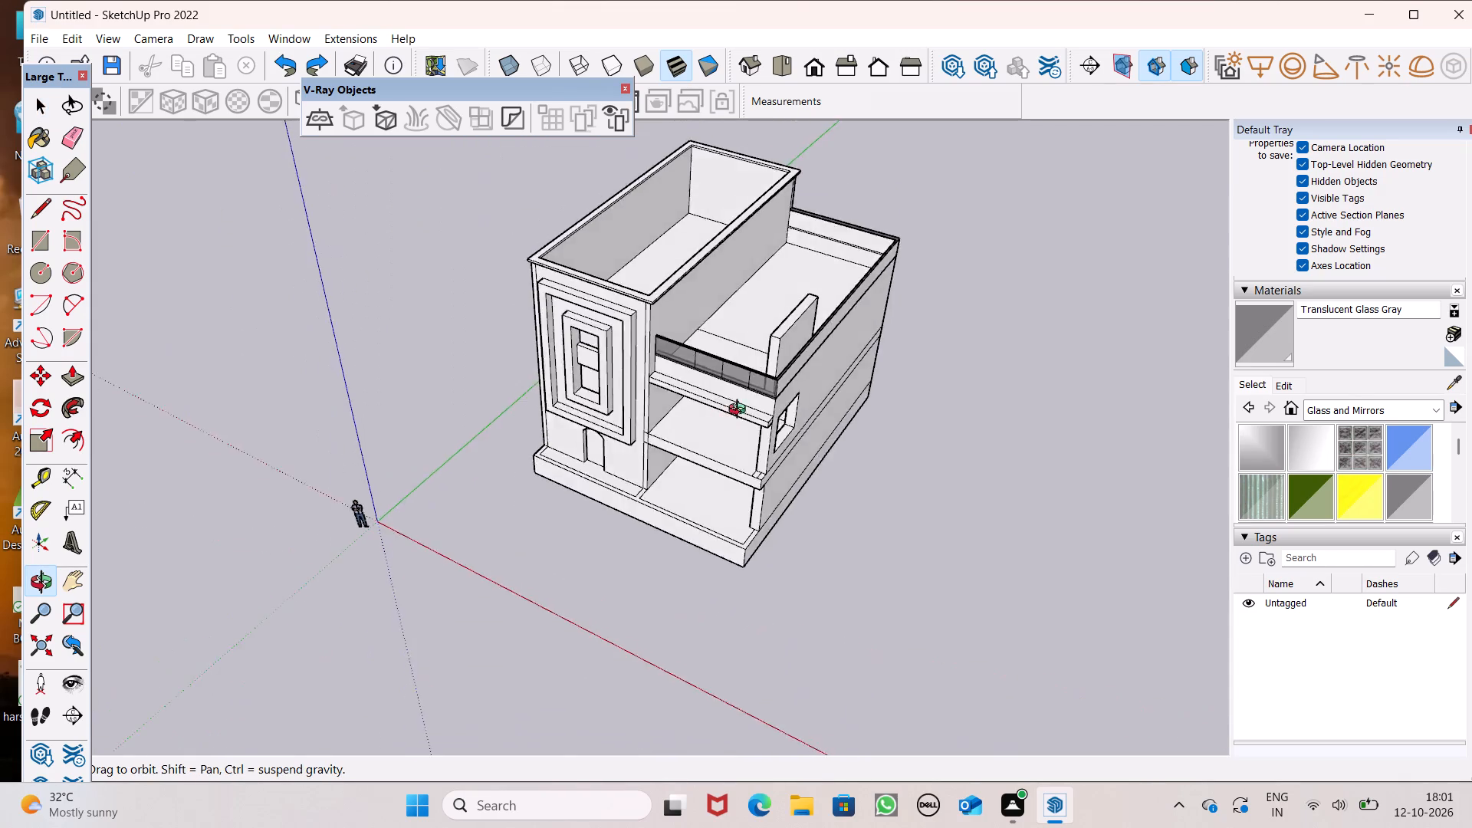
middle_drag(741, 411, 961, 302)
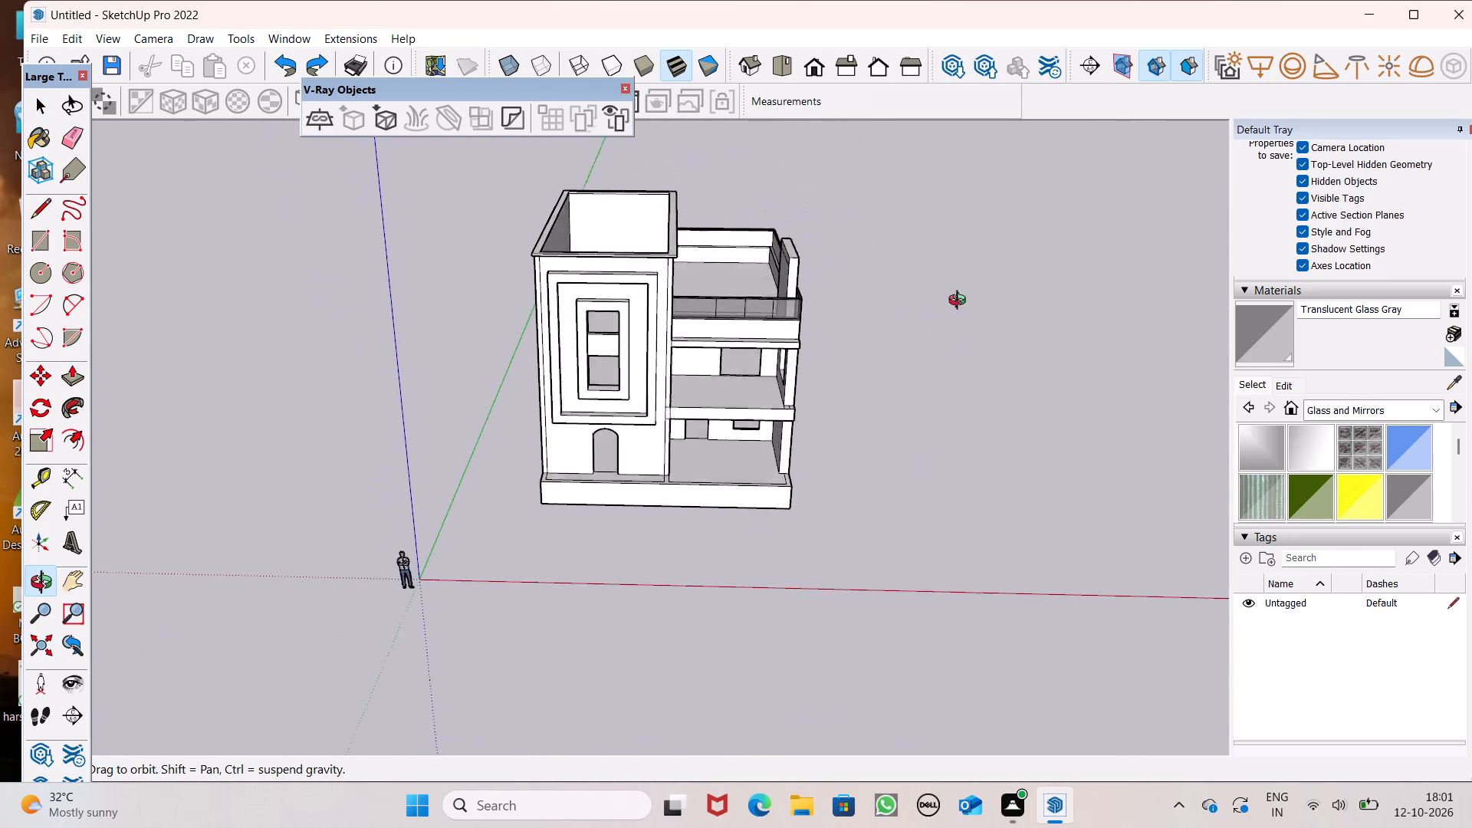
middle_drag(961, 302, 961, 300)
scroll(883, 292, up, 6)
scroll(738, 272, up, 7)
middle_drag(716, 238, 832, 219)
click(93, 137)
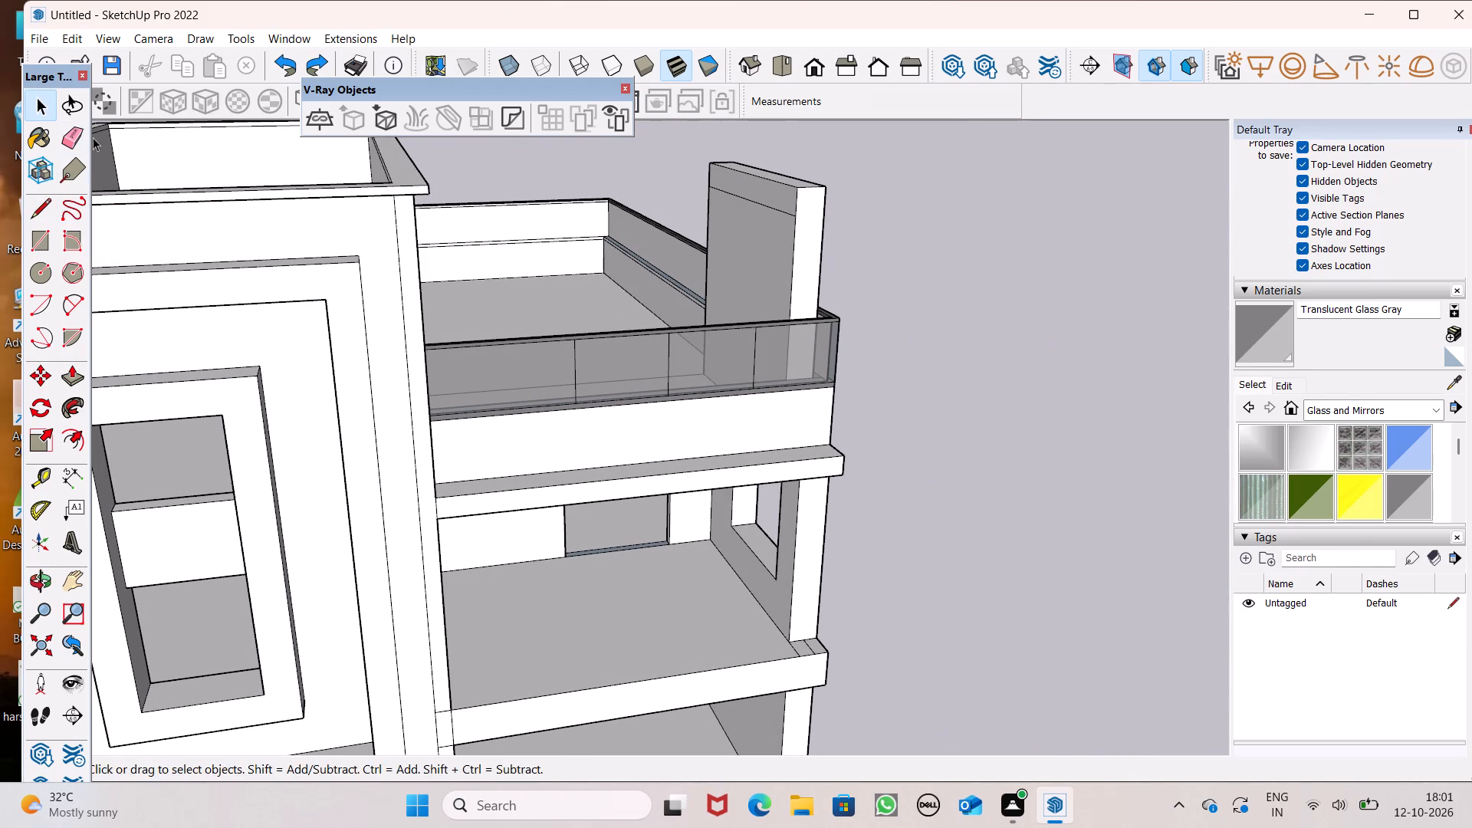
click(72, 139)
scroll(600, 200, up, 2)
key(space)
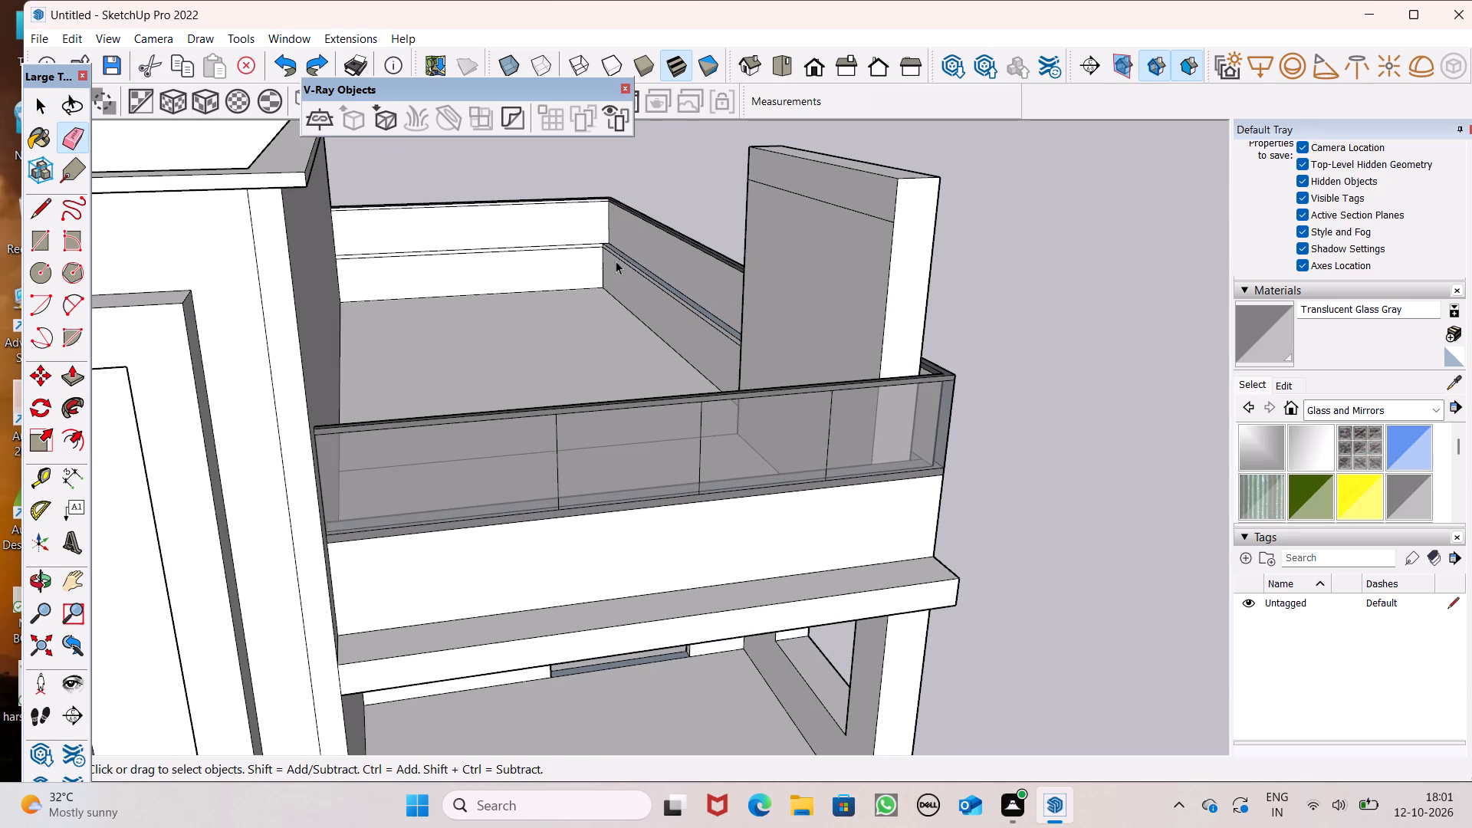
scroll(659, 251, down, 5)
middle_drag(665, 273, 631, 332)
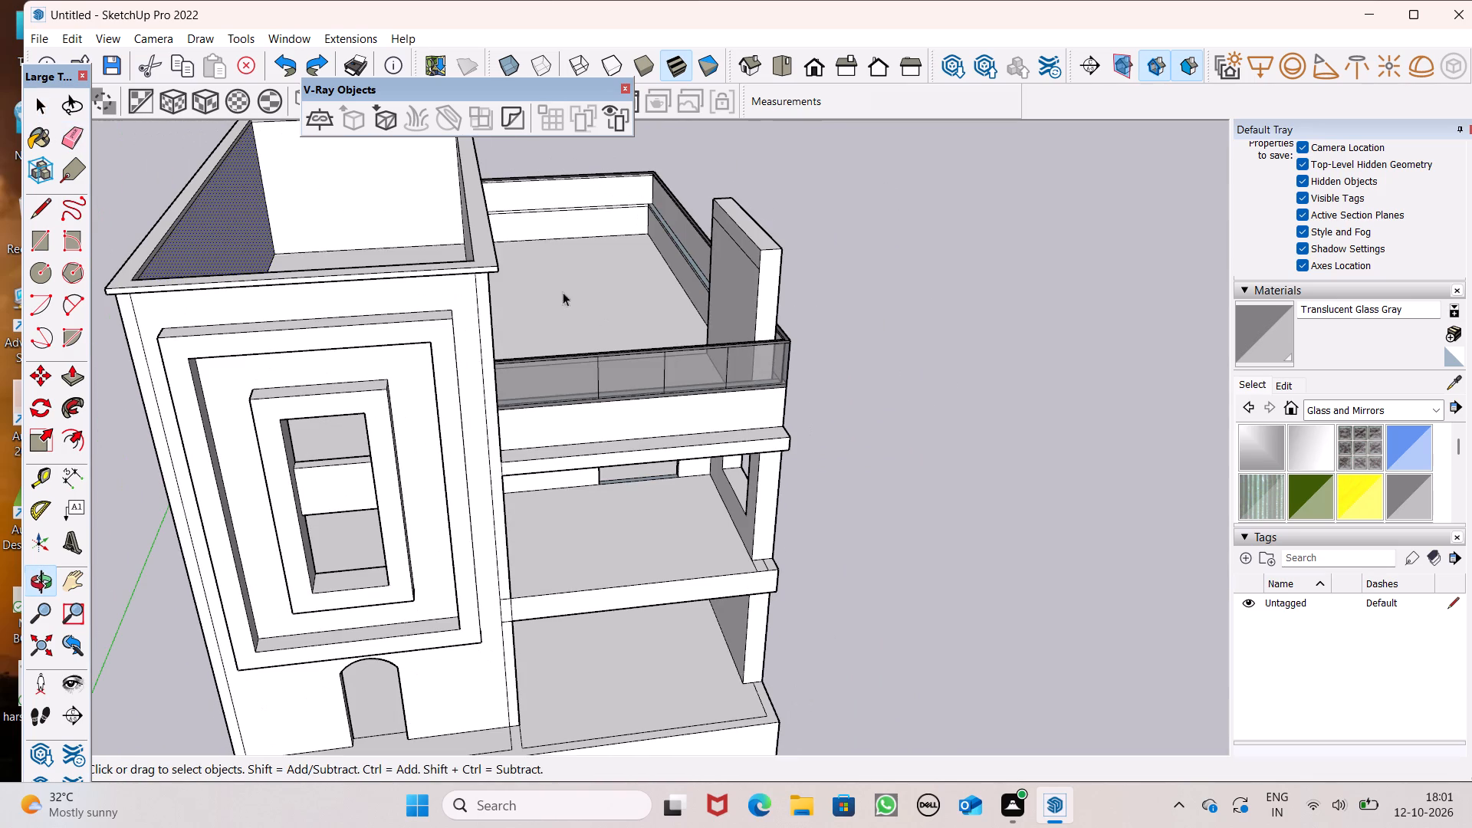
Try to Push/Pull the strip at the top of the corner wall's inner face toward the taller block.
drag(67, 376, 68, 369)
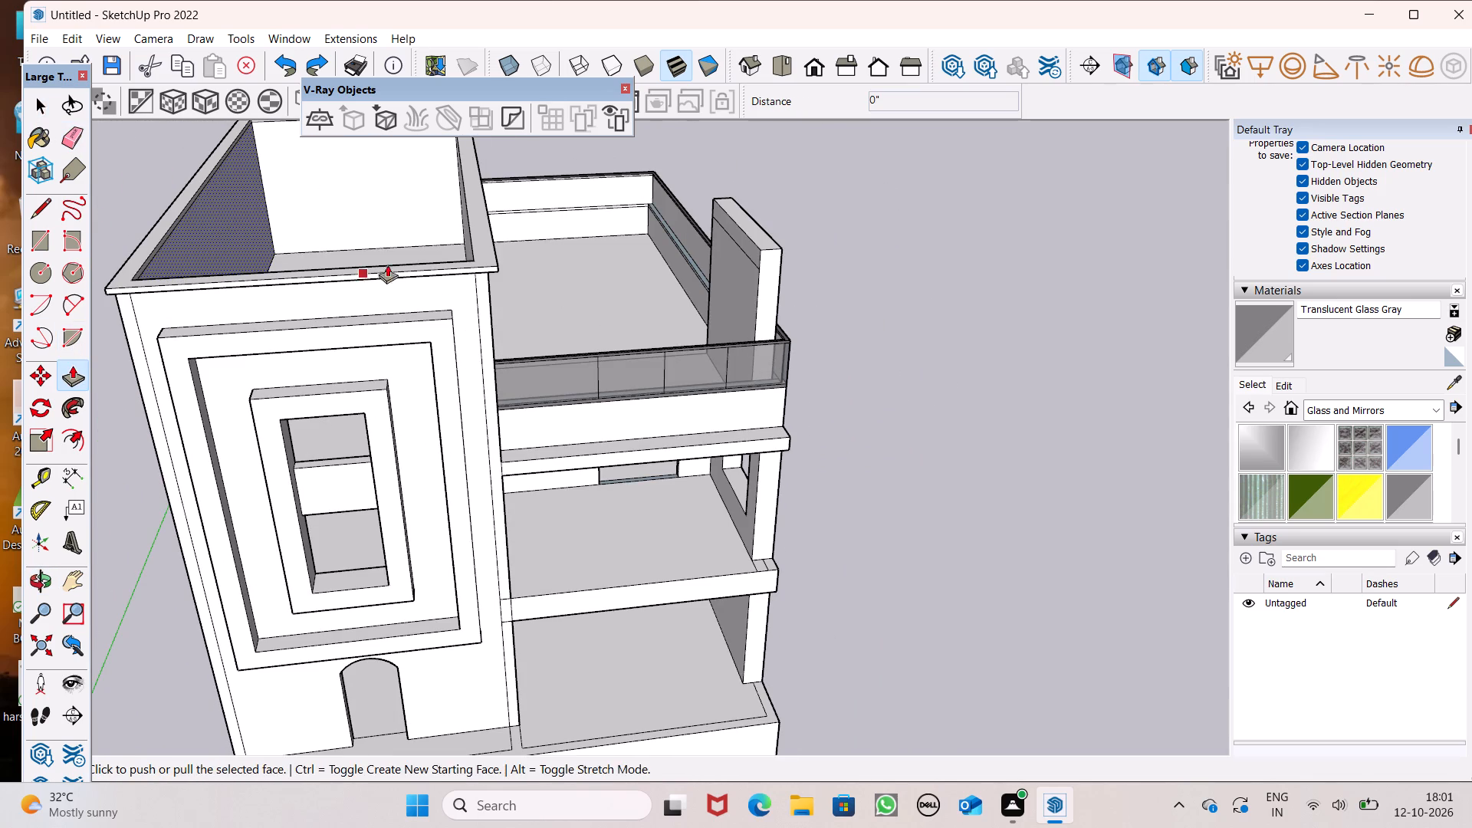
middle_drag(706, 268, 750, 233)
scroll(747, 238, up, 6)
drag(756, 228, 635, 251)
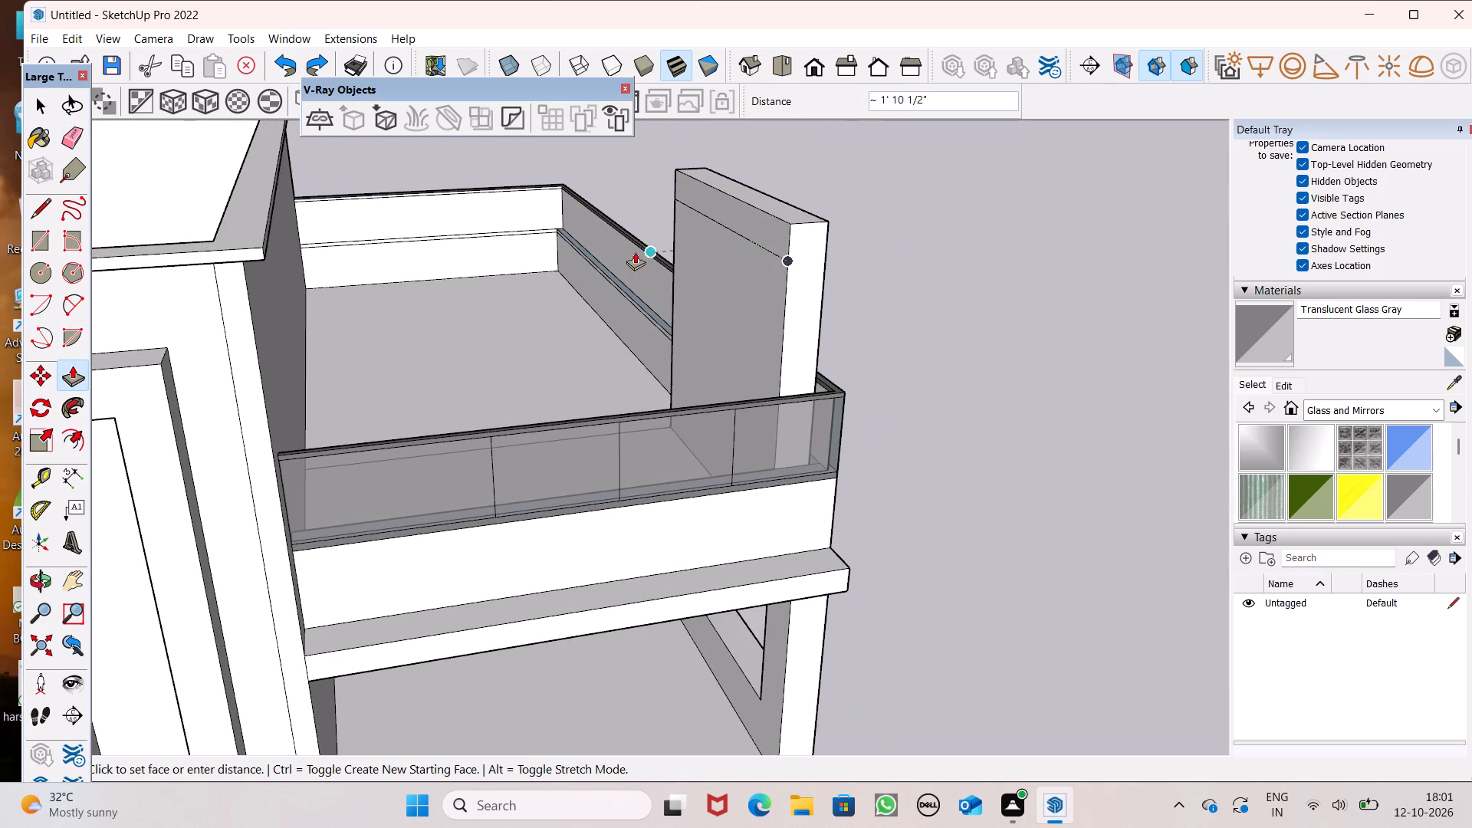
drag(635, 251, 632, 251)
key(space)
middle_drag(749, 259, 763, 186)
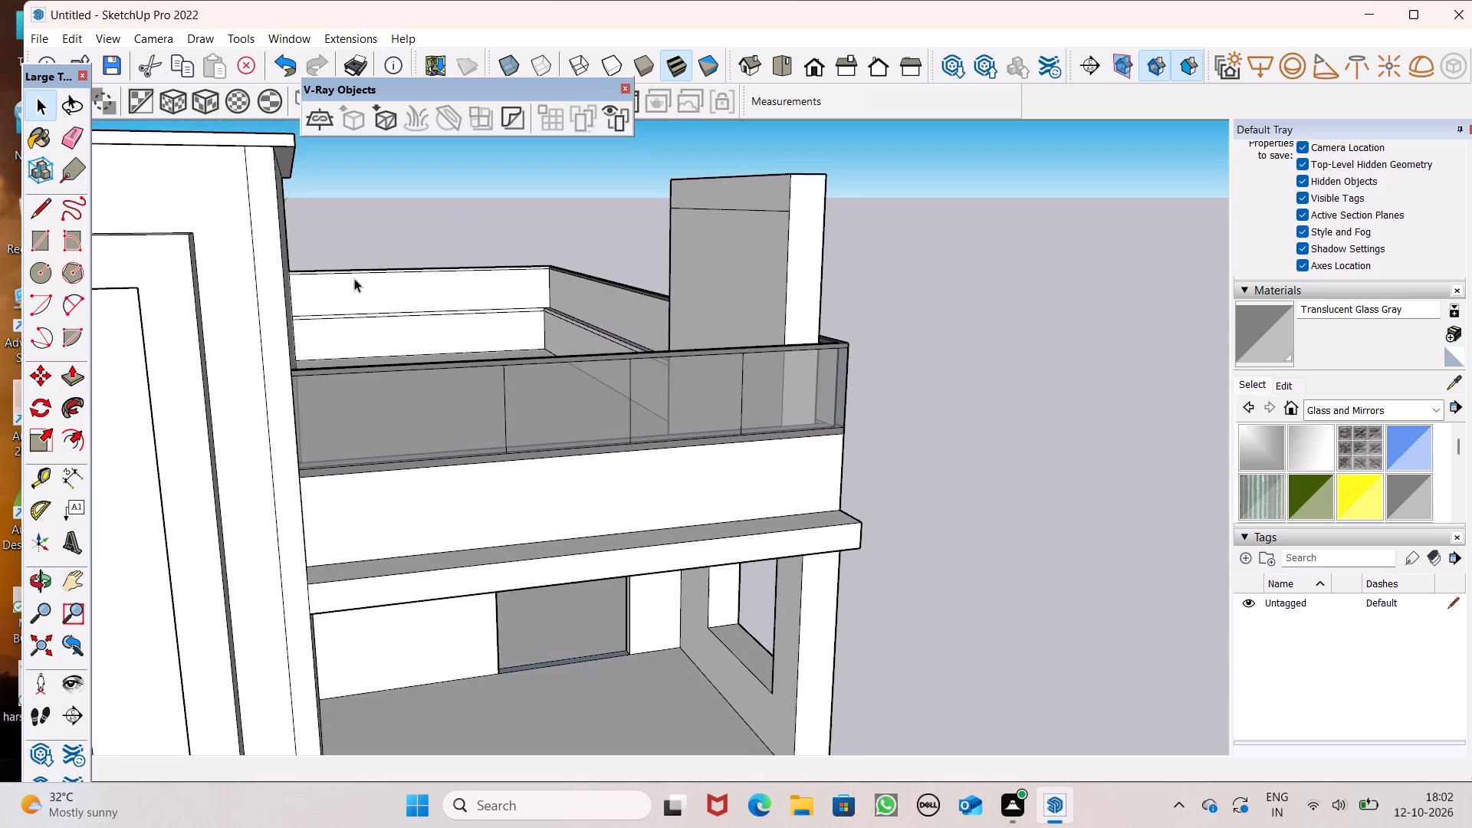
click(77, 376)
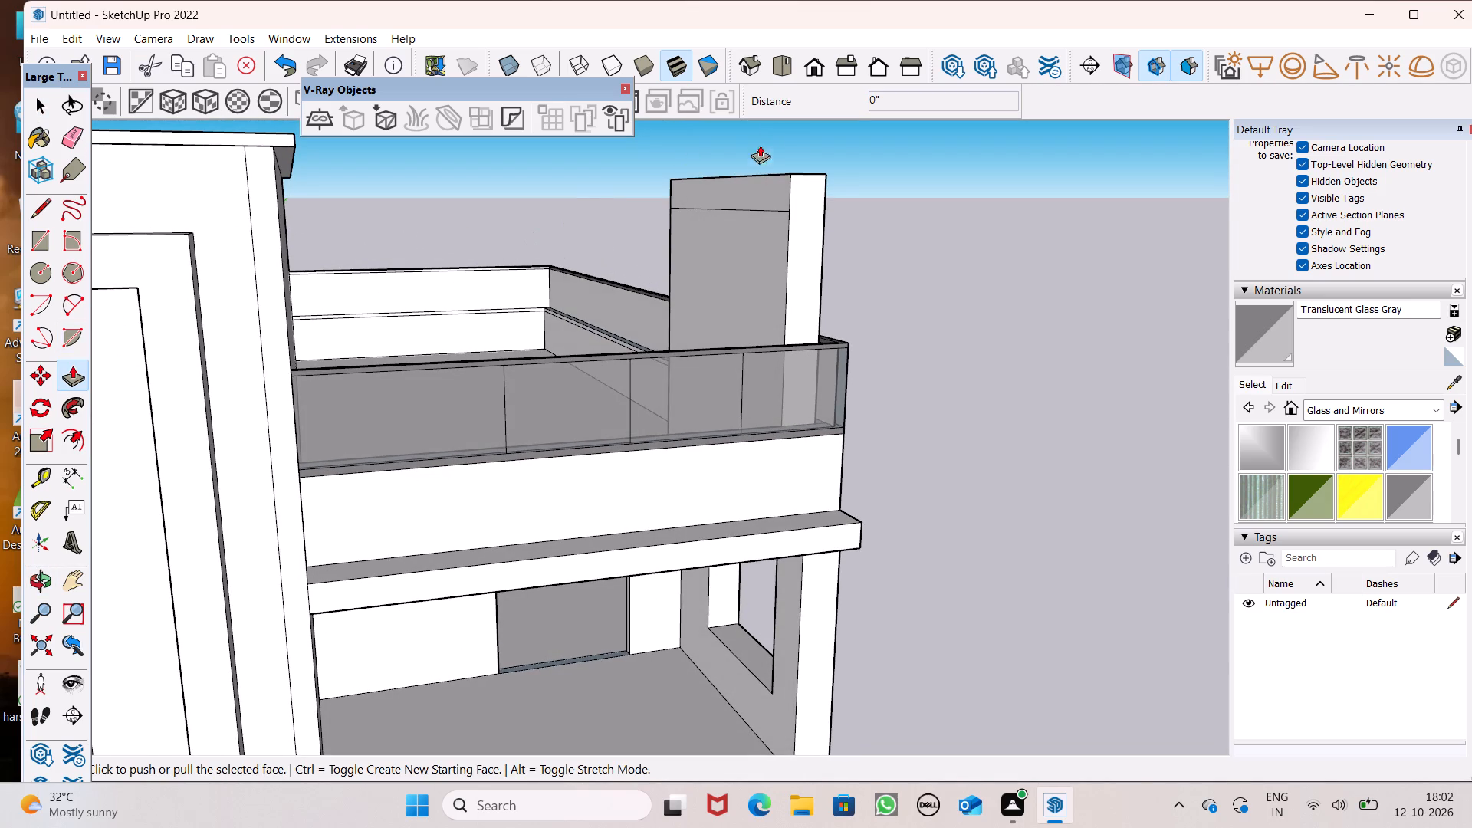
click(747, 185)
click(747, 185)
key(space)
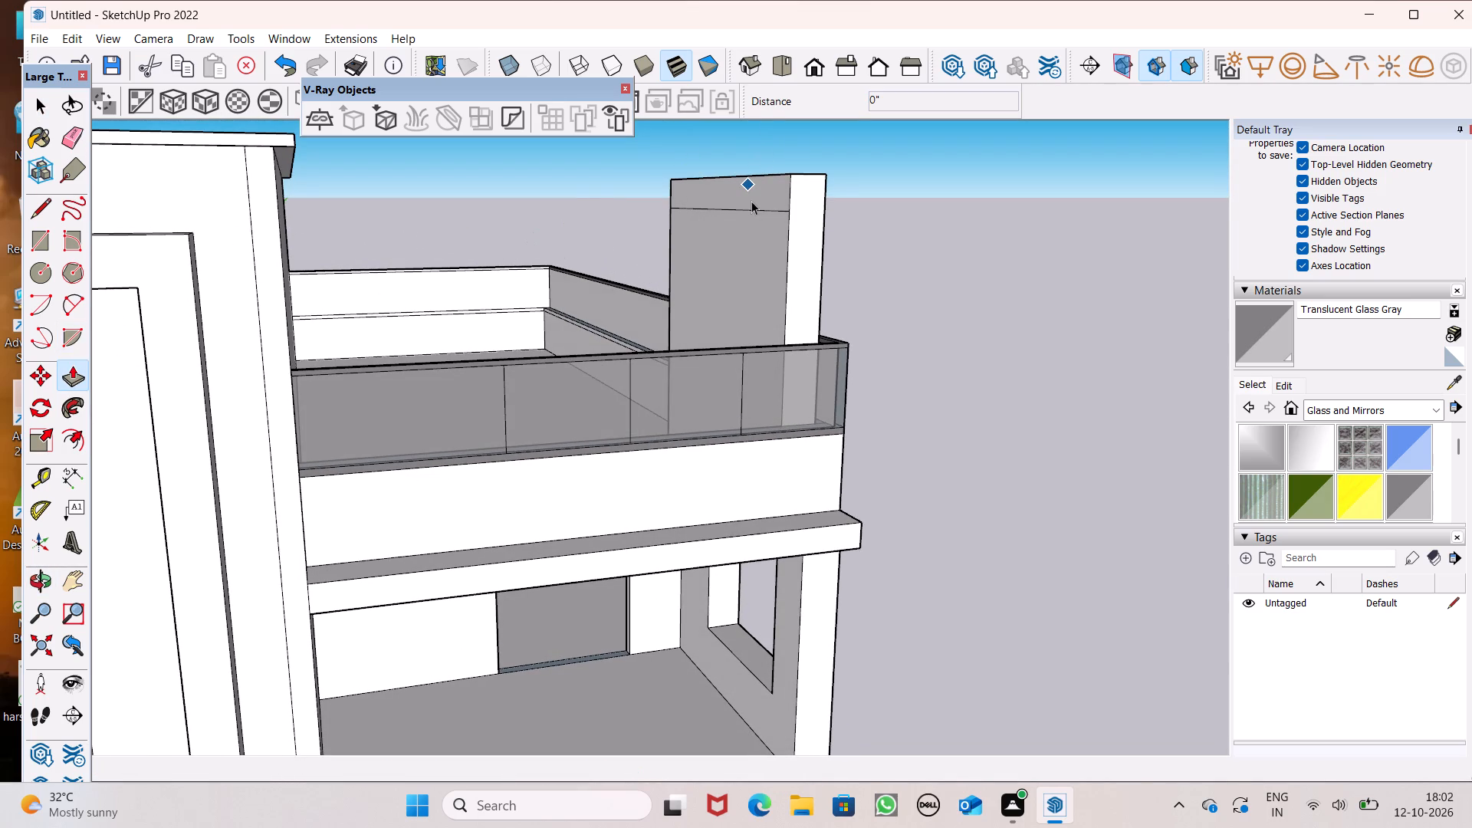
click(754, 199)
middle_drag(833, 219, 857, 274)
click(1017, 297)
Push/Pull the corner wall's top strip about 17' 4" across the terrace to the taller block, forming a roof slab.
scroll(839, 263, up, 1)
middle_drag(838, 263, 805, 238)
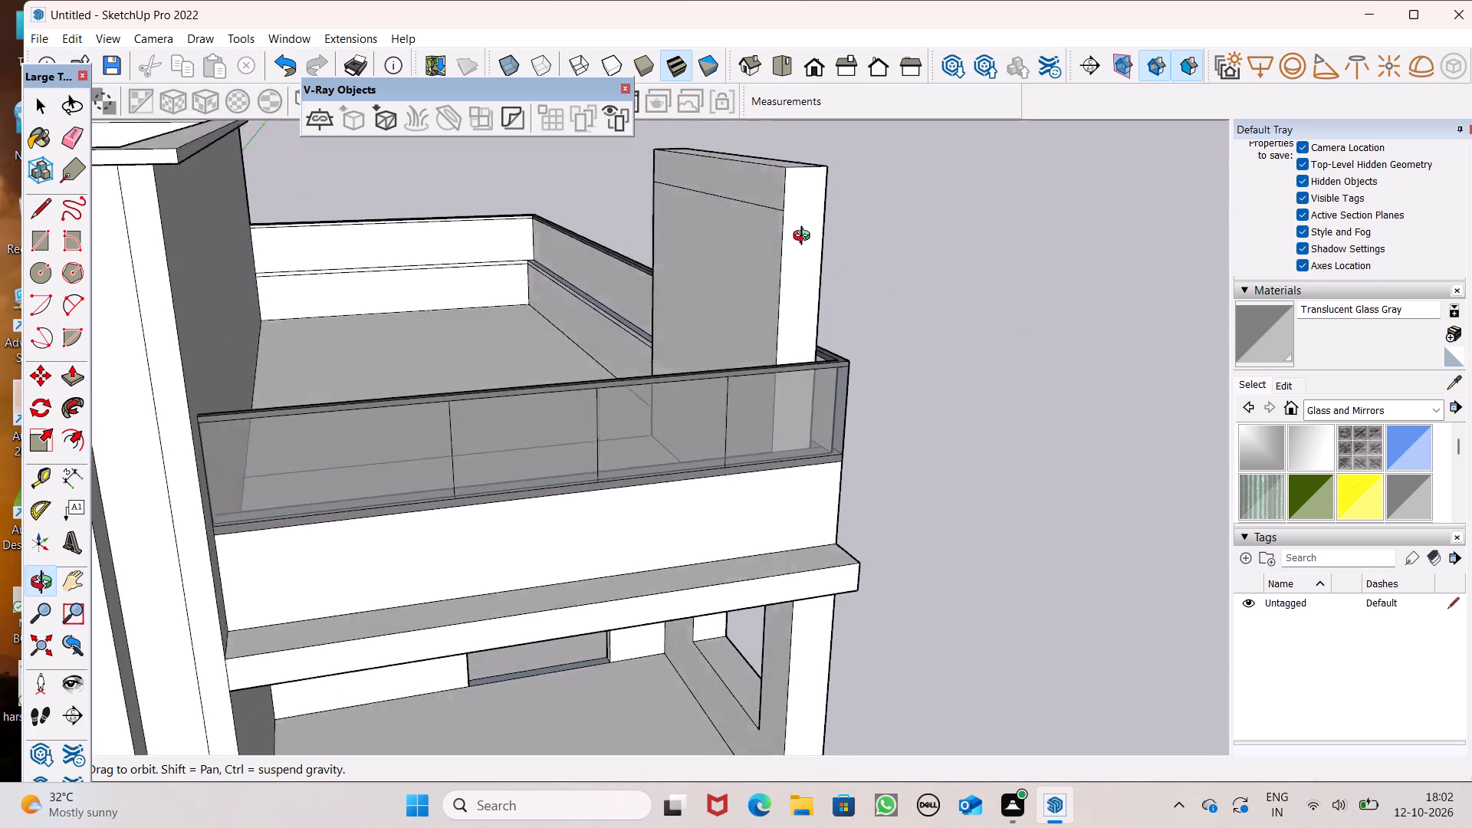
middle_drag(805, 238, 795, 225)
scroll(793, 231, up, 1)
click(76, 372)
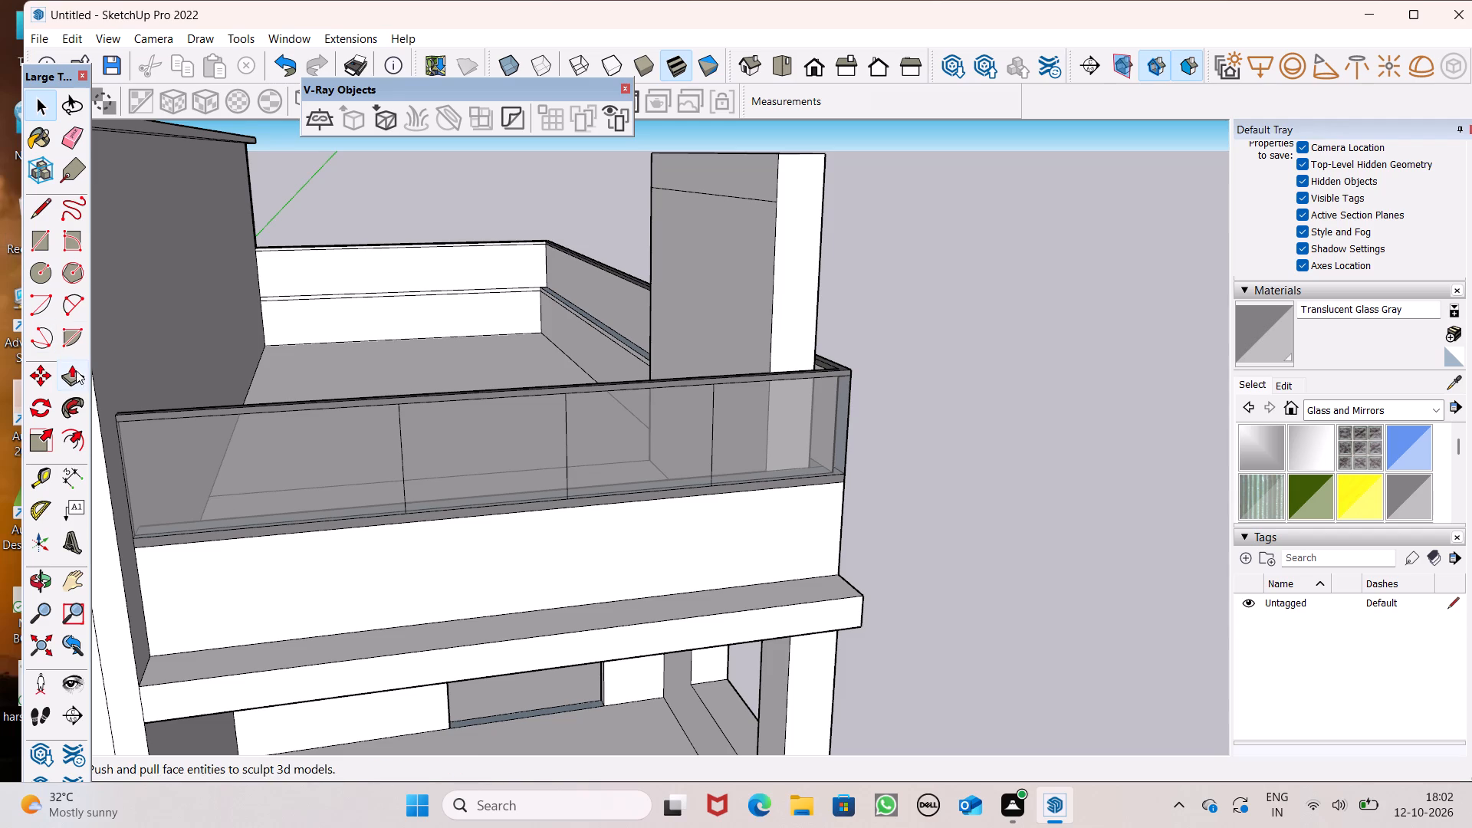
drag(702, 184, 281, 233)
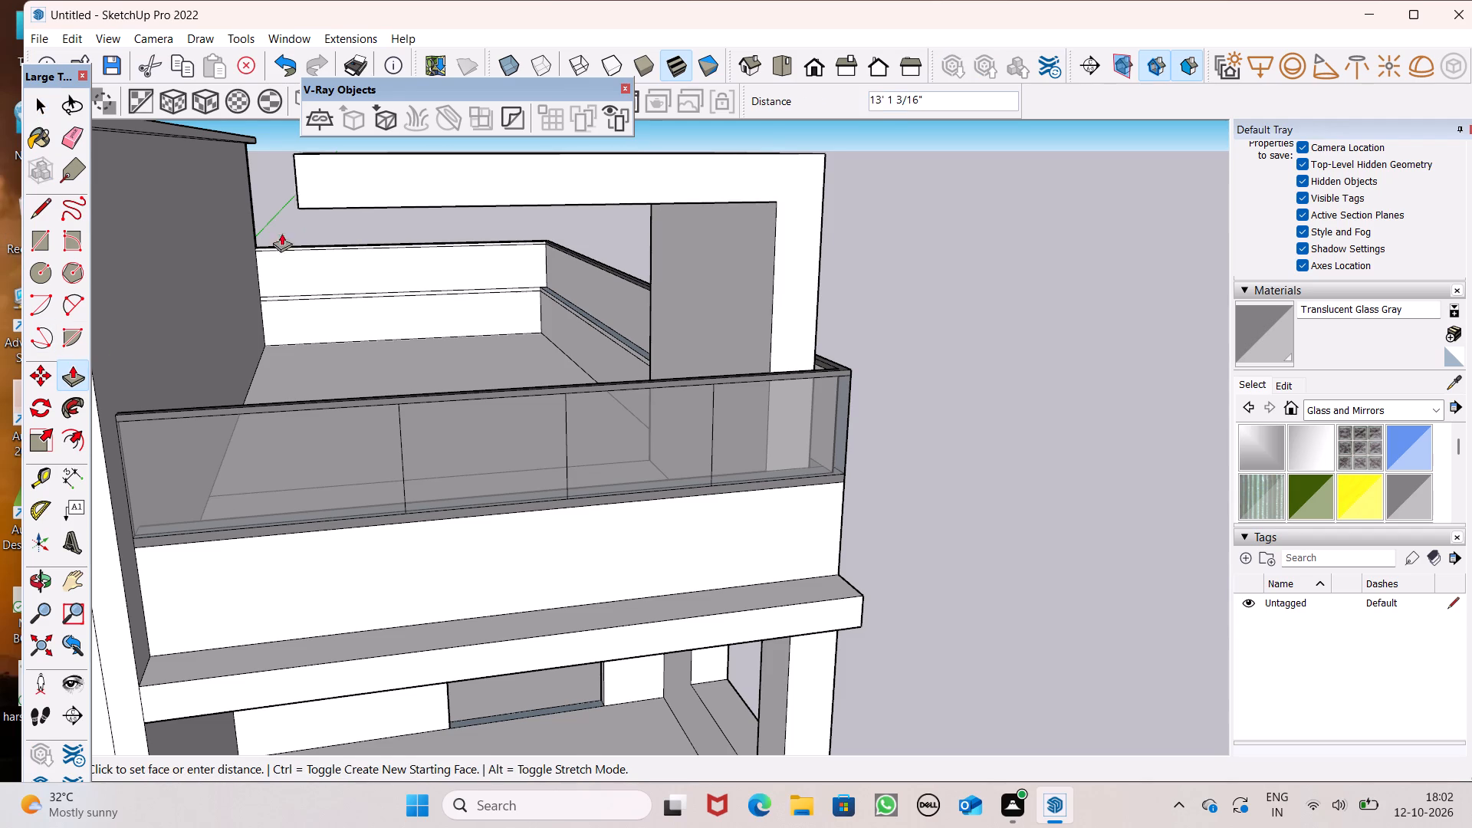
drag(281, 233, 194, 246)
scroll(682, 195, down, 3)
key(space)
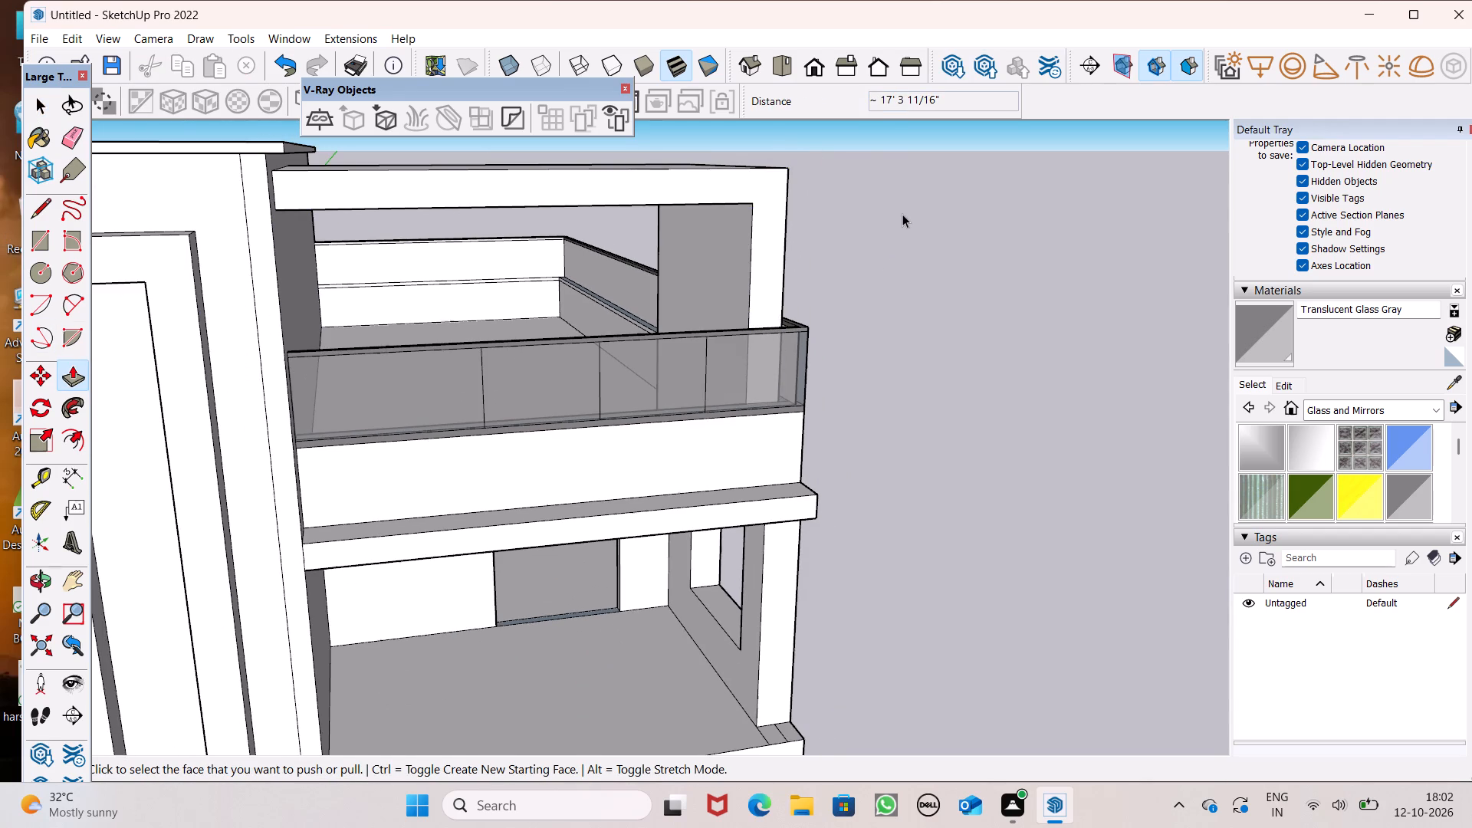
Copy the roof slab's top face with its edges about 29' 4" away, into the empty space beside the house.
scroll(902, 281, down, 5)
middle_drag(887, 302, 633, 573)
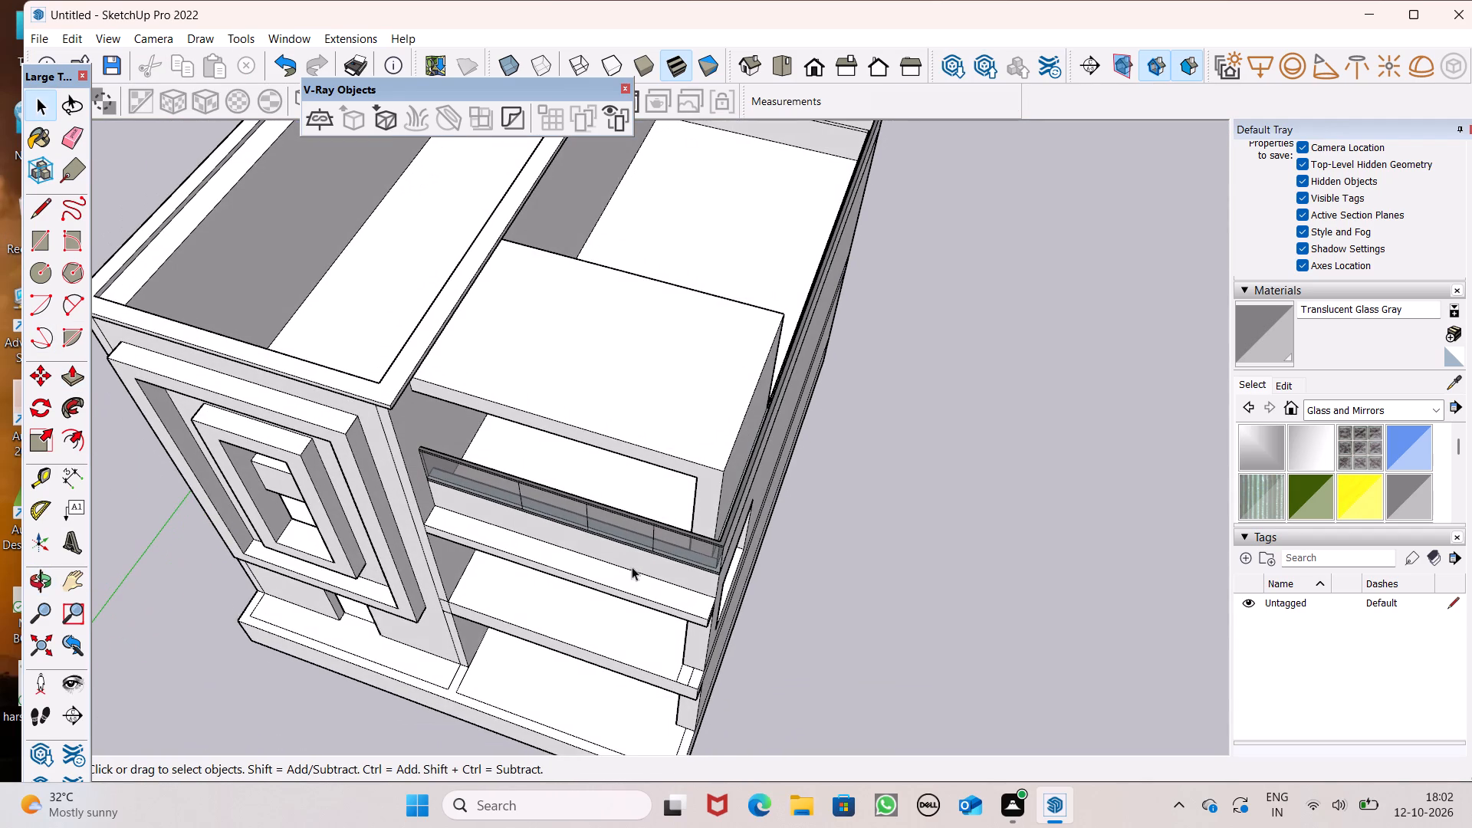
double_click(641, 353)
key(m)
key(Return)
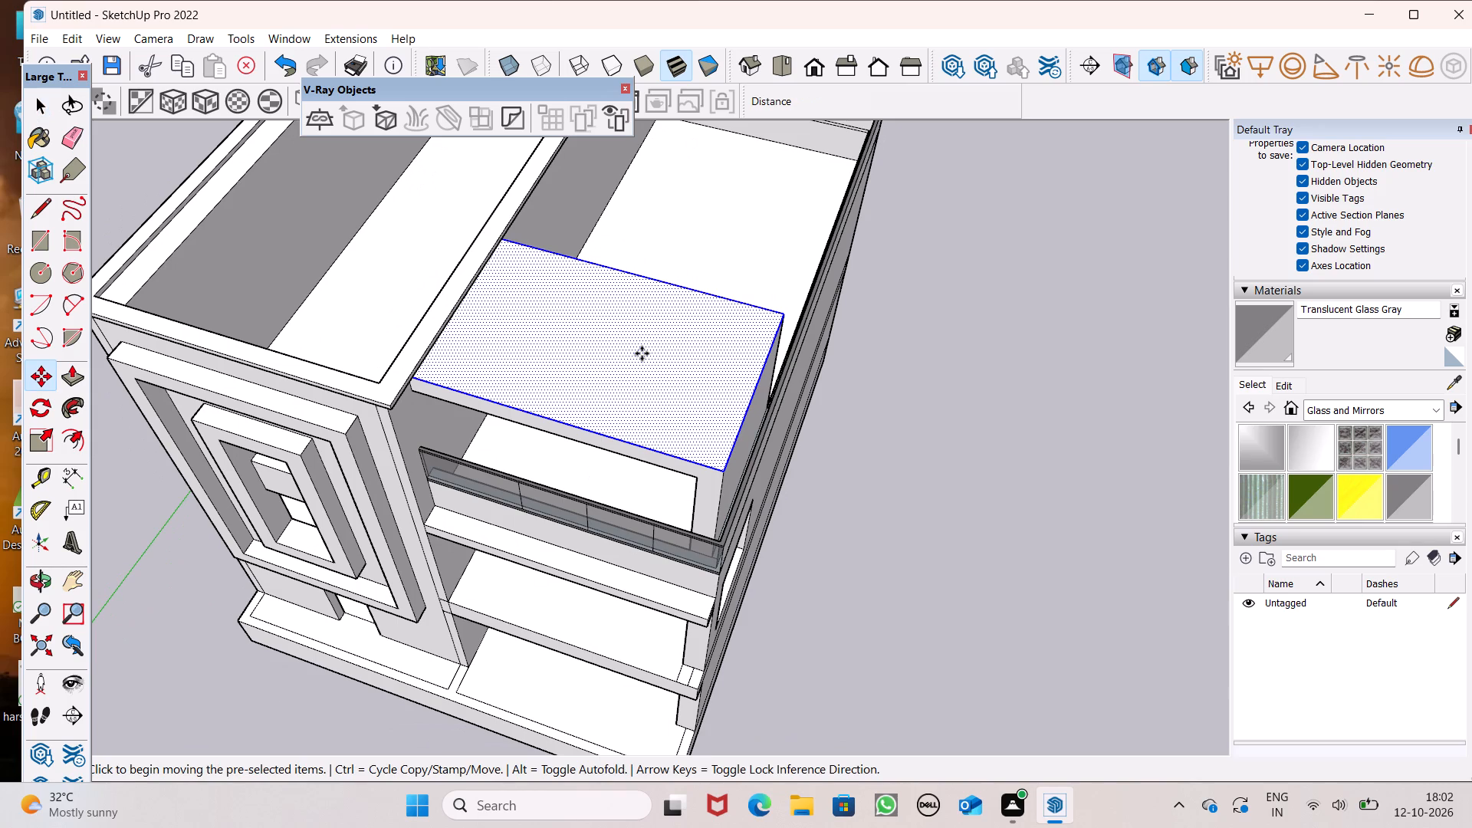
drag(640, 353, 1173, 508)
key(space)
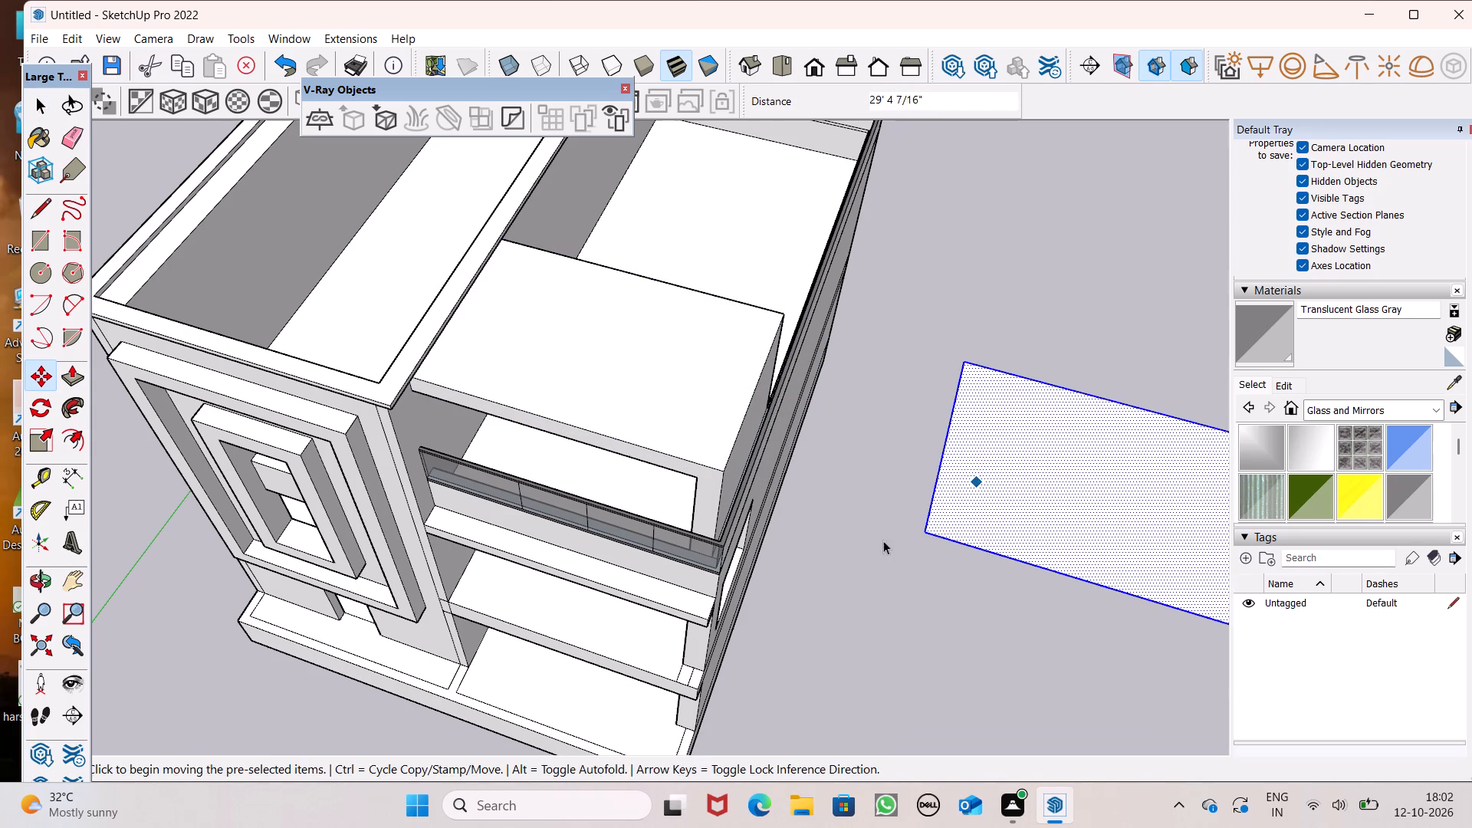
click(794, 593)
Erase the roof slab's rear, underside and front edges so its faces between the corner wall and the taller block are removed.
middle_drag(818, 556, 1031, 273)
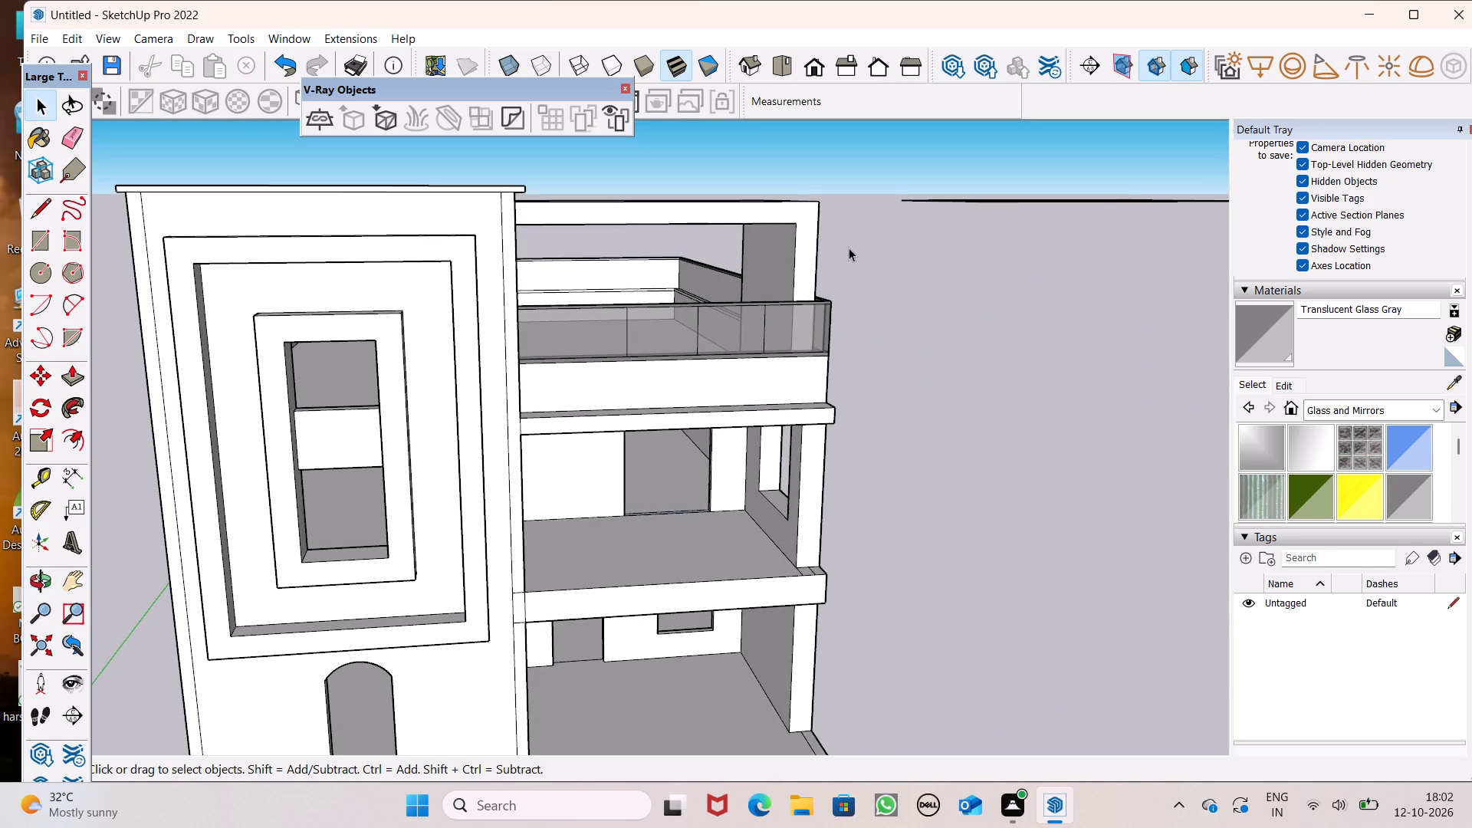
scroll(817, 287, down, 6)
scroll(863, 330, down, 1)
middle_drag(872, 330, 802, 608)
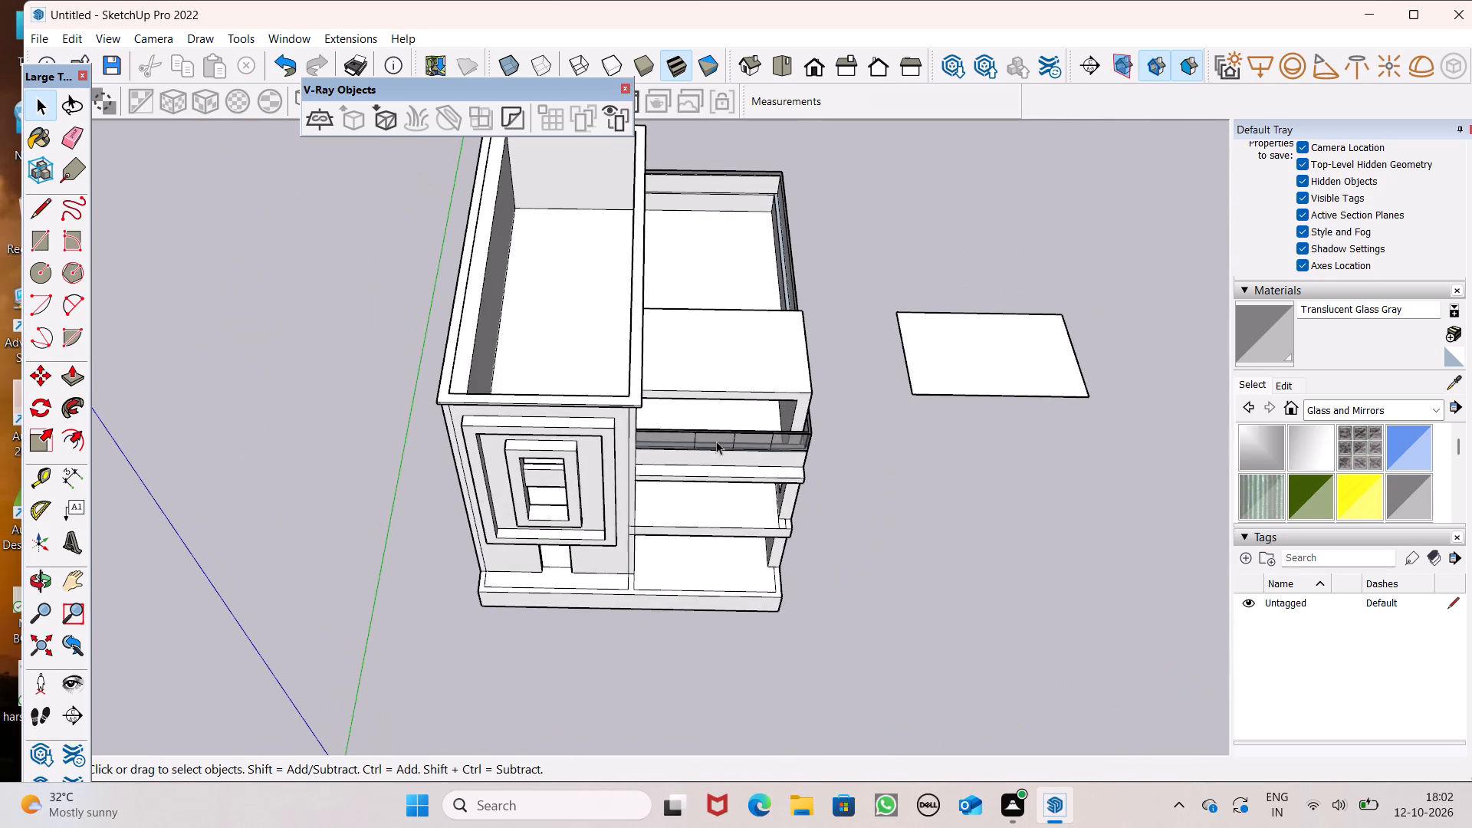
scroll(1004, 379, up, 1)
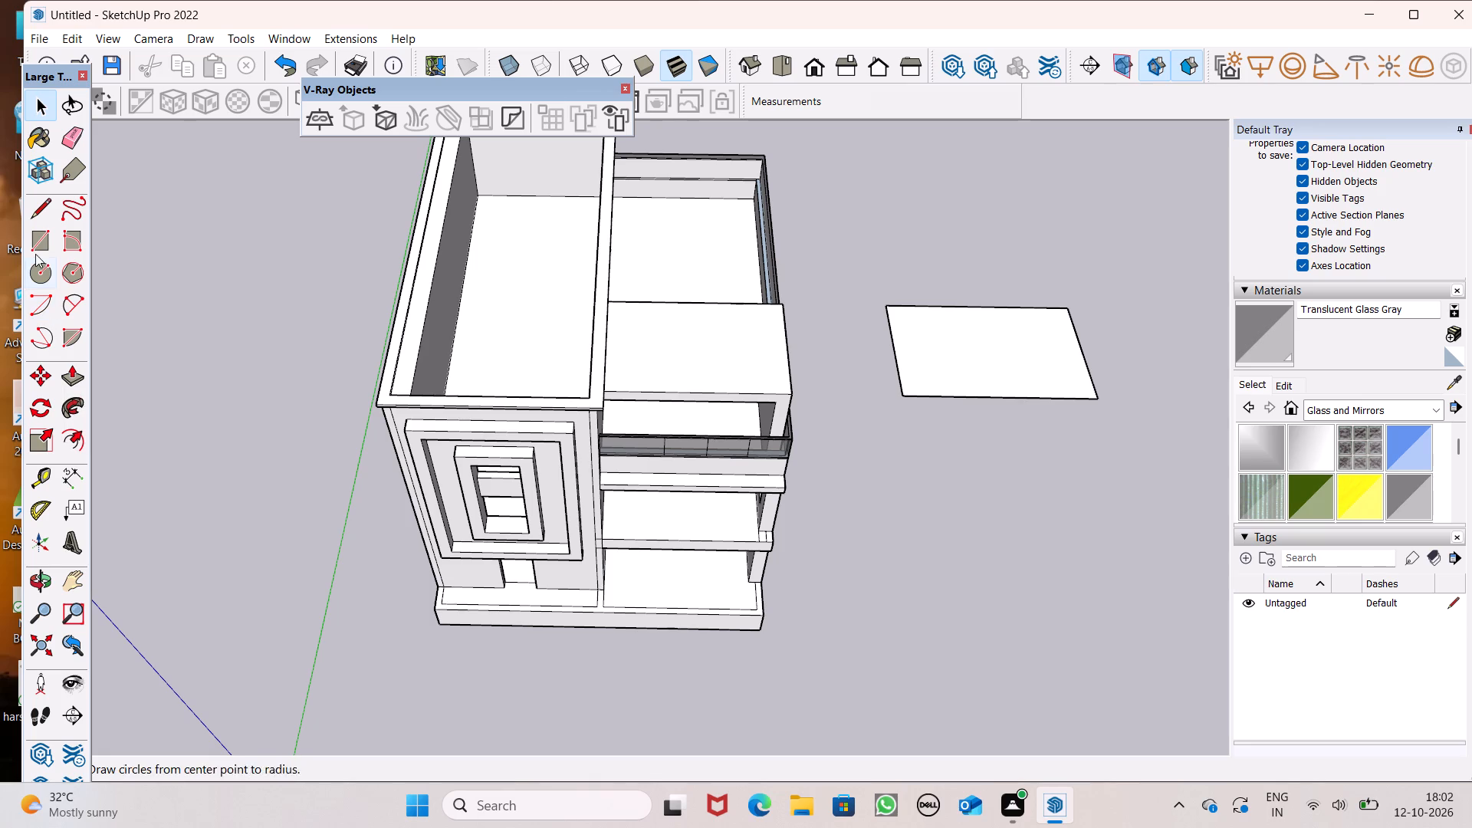
click(73, 127)
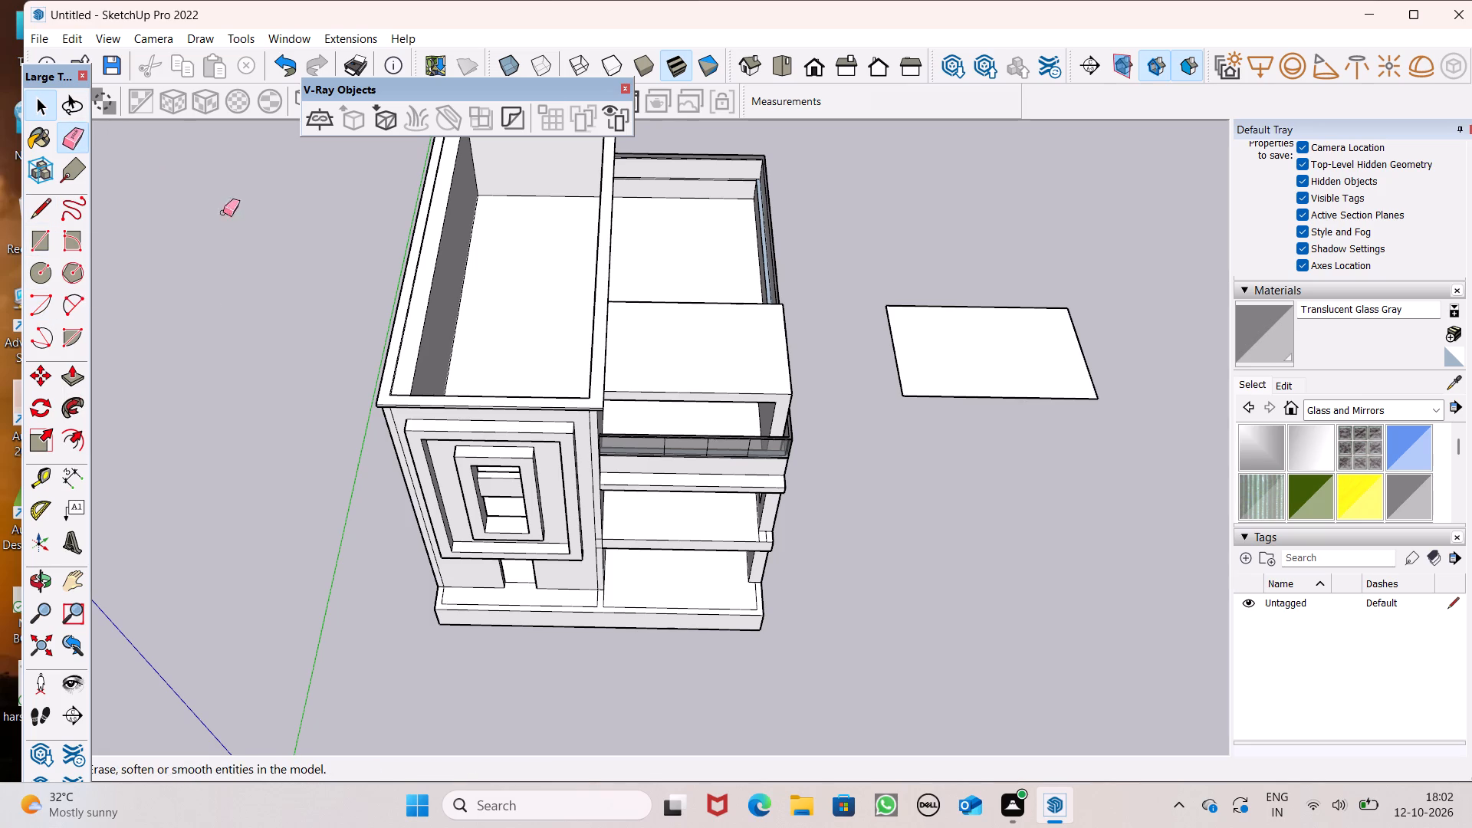
scroll(673, 297, up, 4)
drag(679, 303, 684, 321)
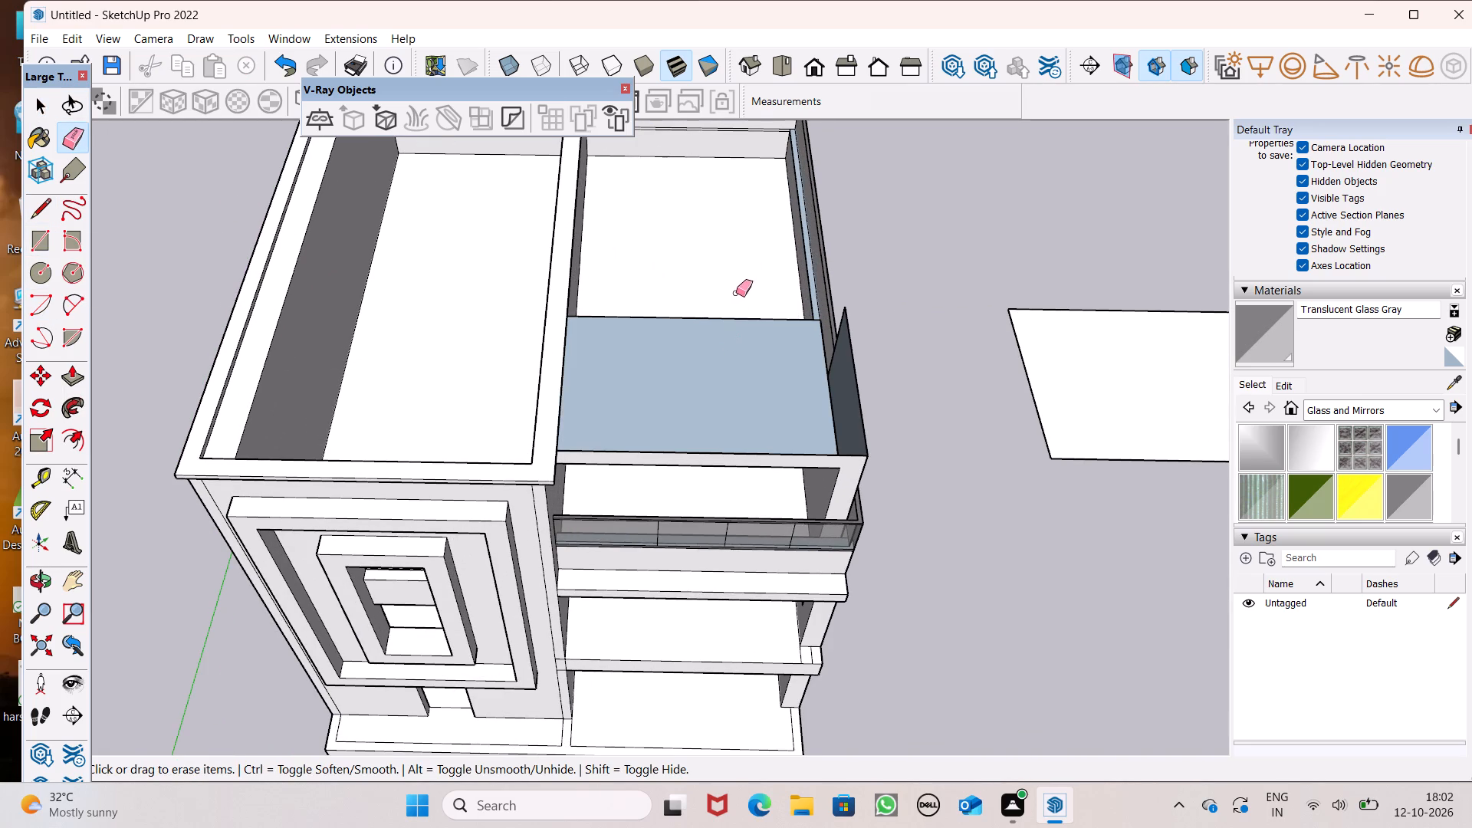
drag(736, 299, 737, 333)
scroll(764, 458, up, 1)
middle_drag(772, 463, 925, 337)
drag(819, 309, 821, 334)
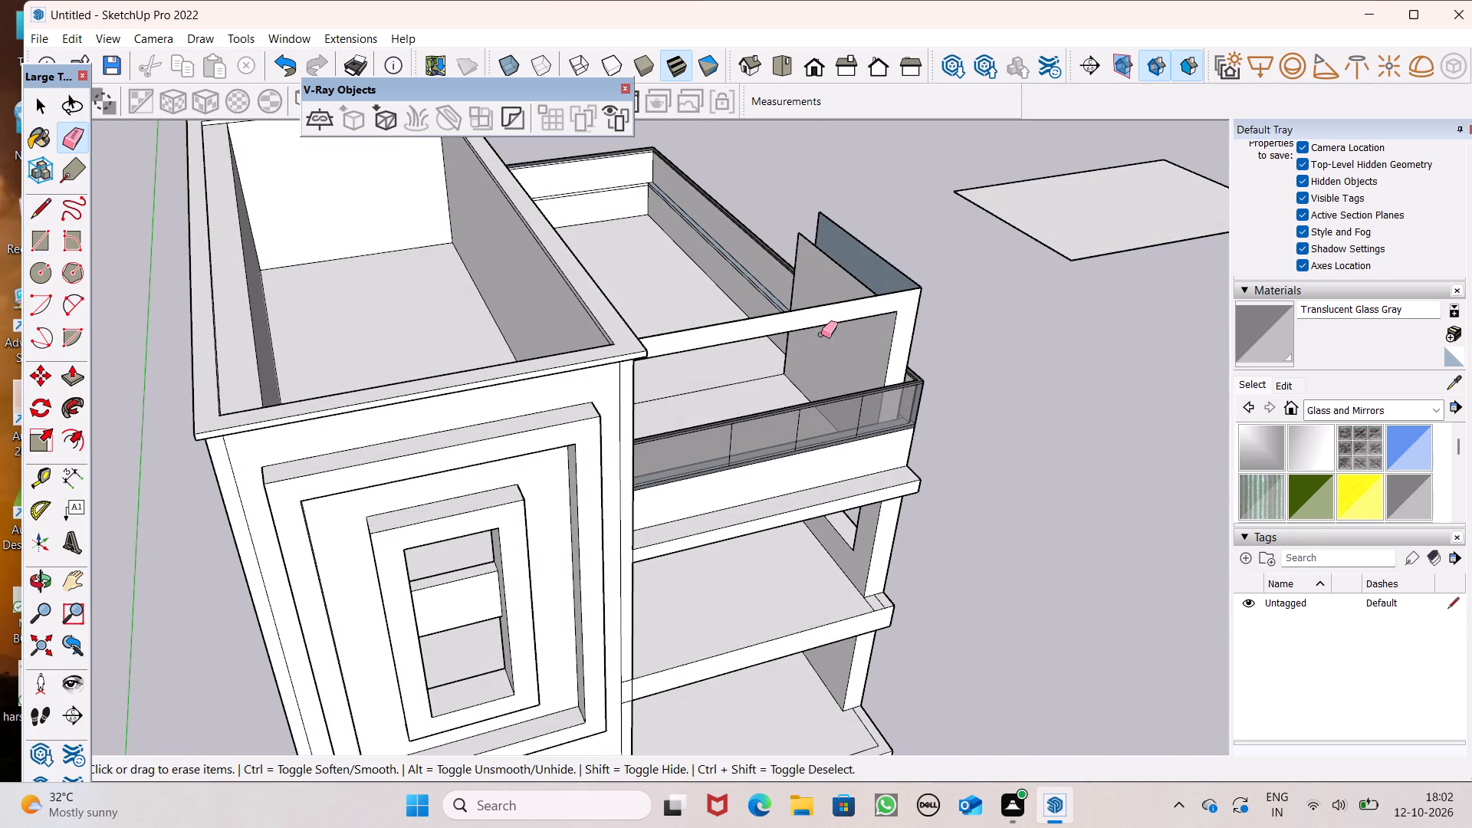
drag(821, 334, 822, 335)
drag(779, 314, 790, 339)
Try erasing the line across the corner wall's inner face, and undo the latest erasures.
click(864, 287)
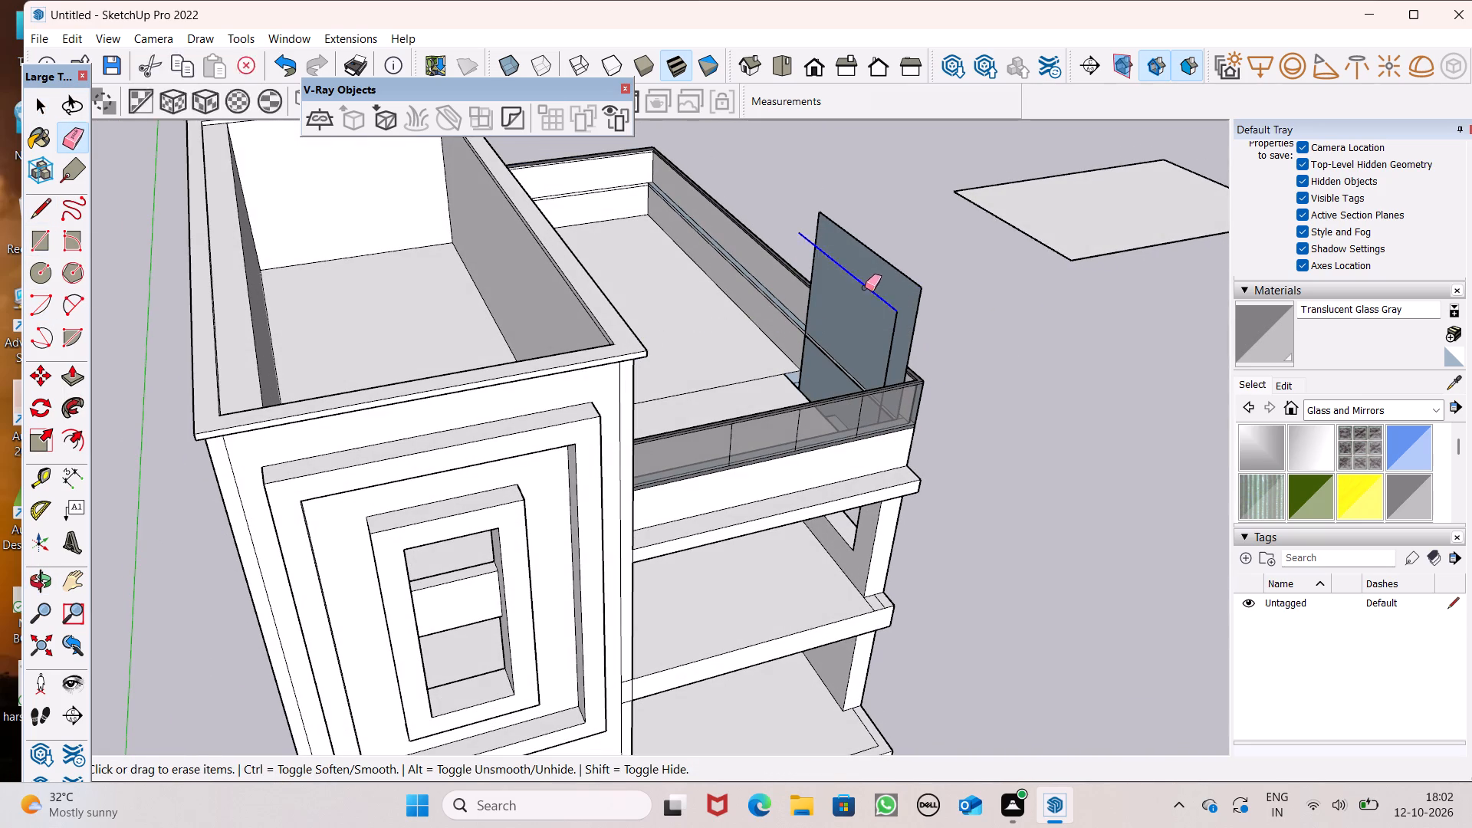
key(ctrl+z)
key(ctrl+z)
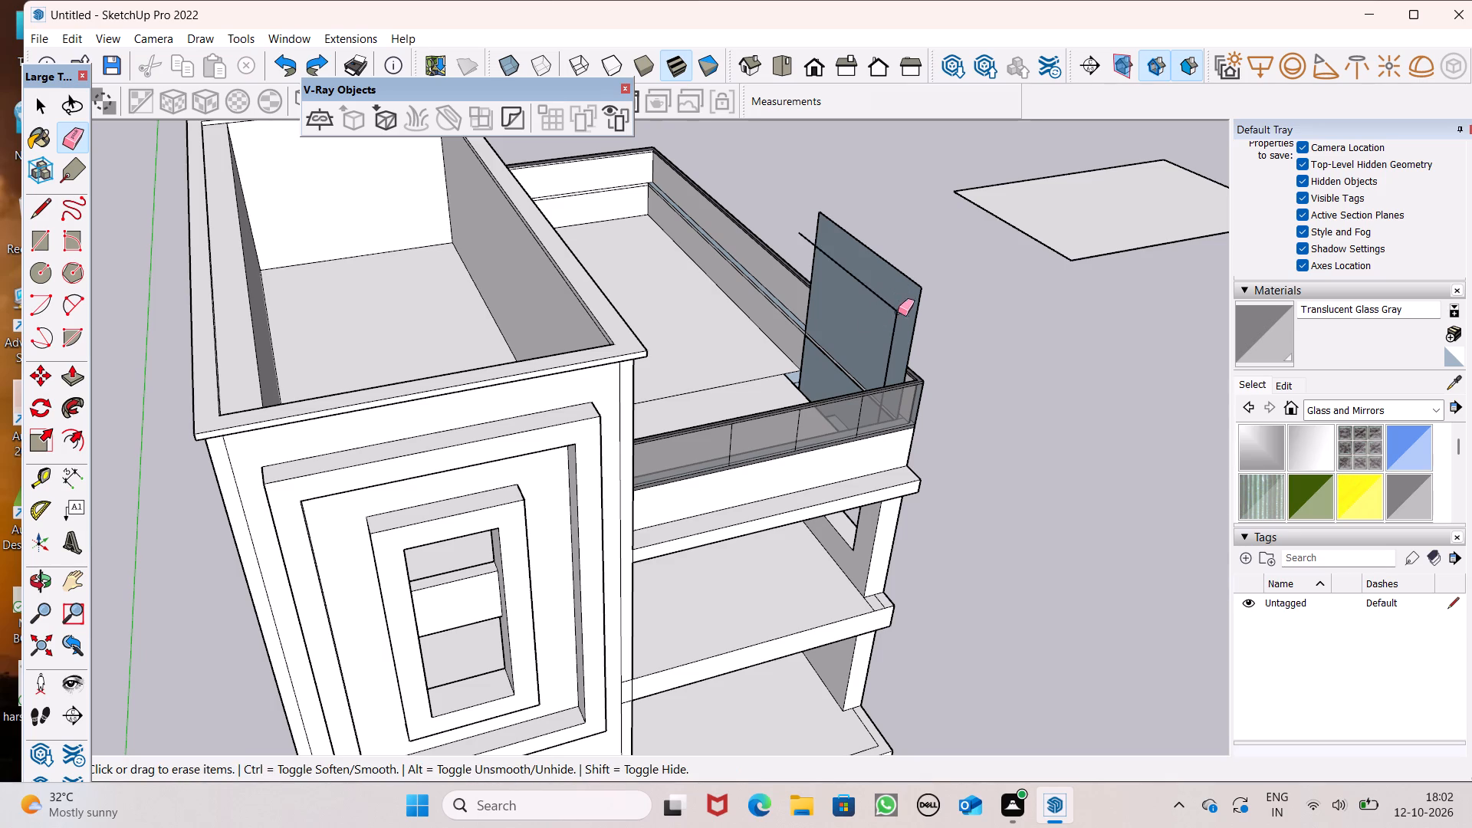
Undo the remaining erasures of the roof slab between the corner wall and the taller block.
key(ctrl+z)
key(ctrl+z)
key(ctrl+z)
middle_drag(854, 320, 859, 270)
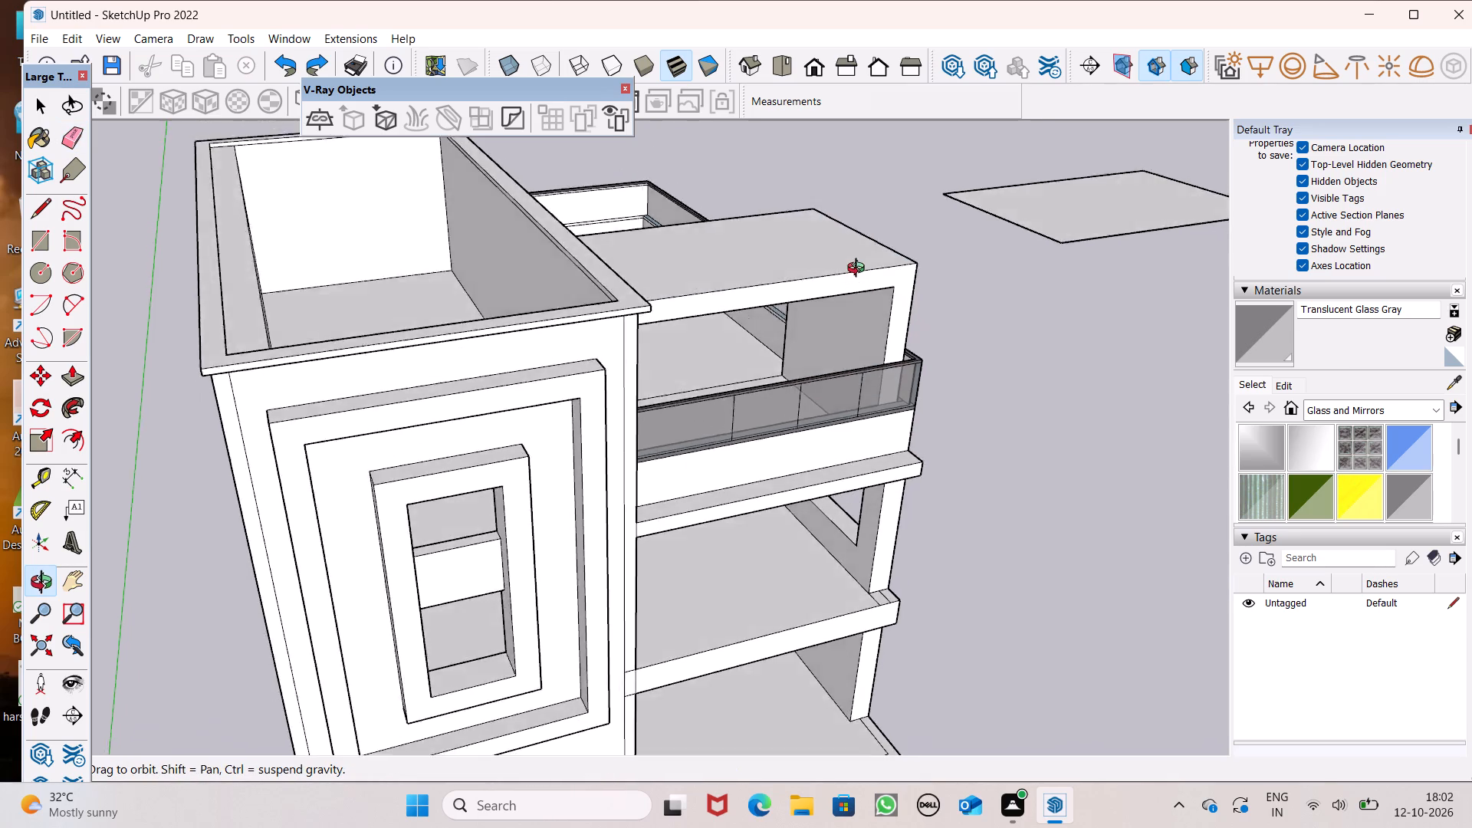
middle_drag(859, 270, 756, 215)
middle_drag(894, 267, 853, 240)
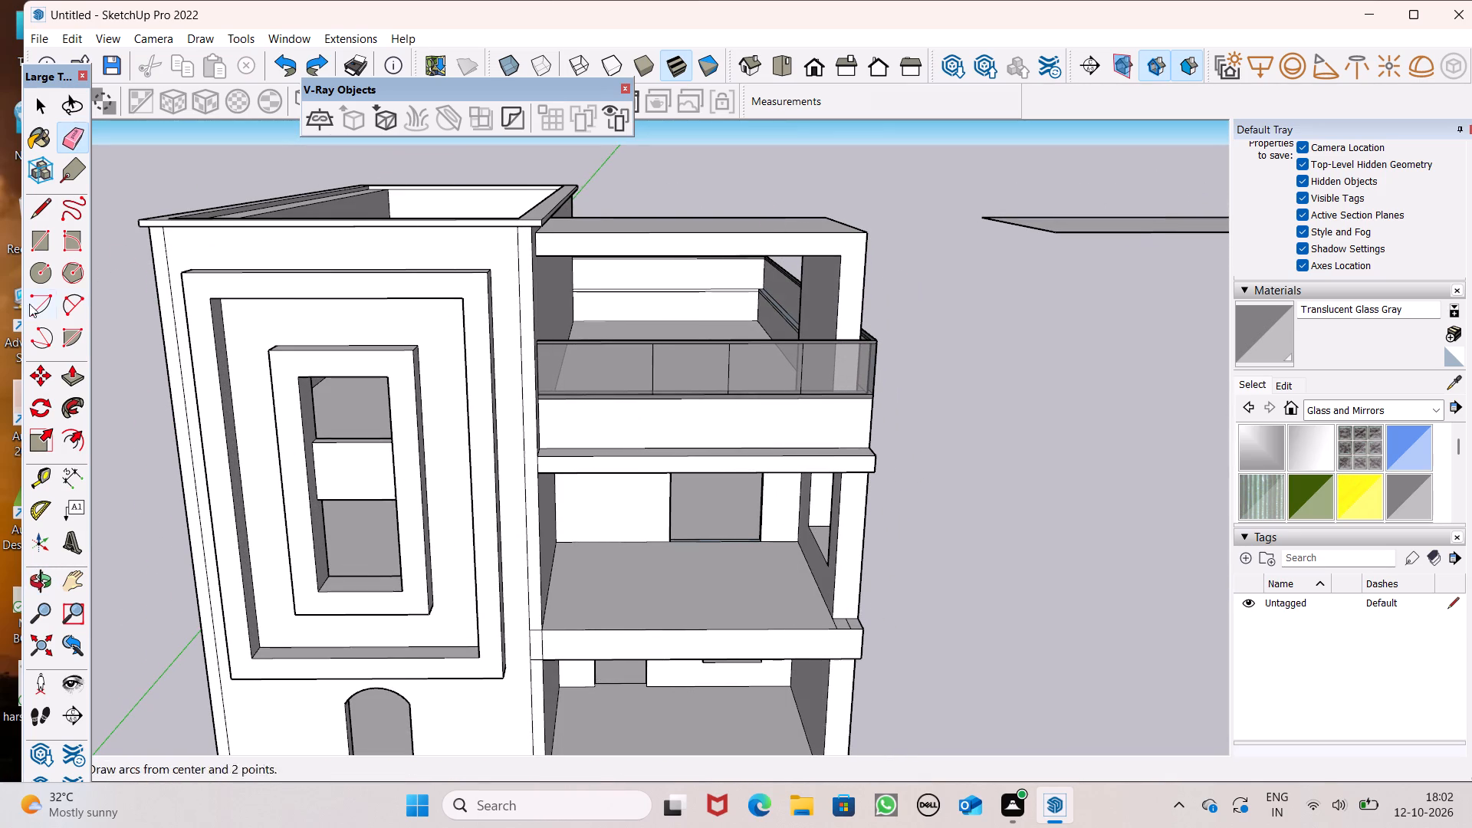
Draw lines separating the roof slab from the corner wall across its front, 12' 1" along its top, and about 1' 3 1/2" down its rear.
click(34, 206)
scroll(782, 245, up, 4)
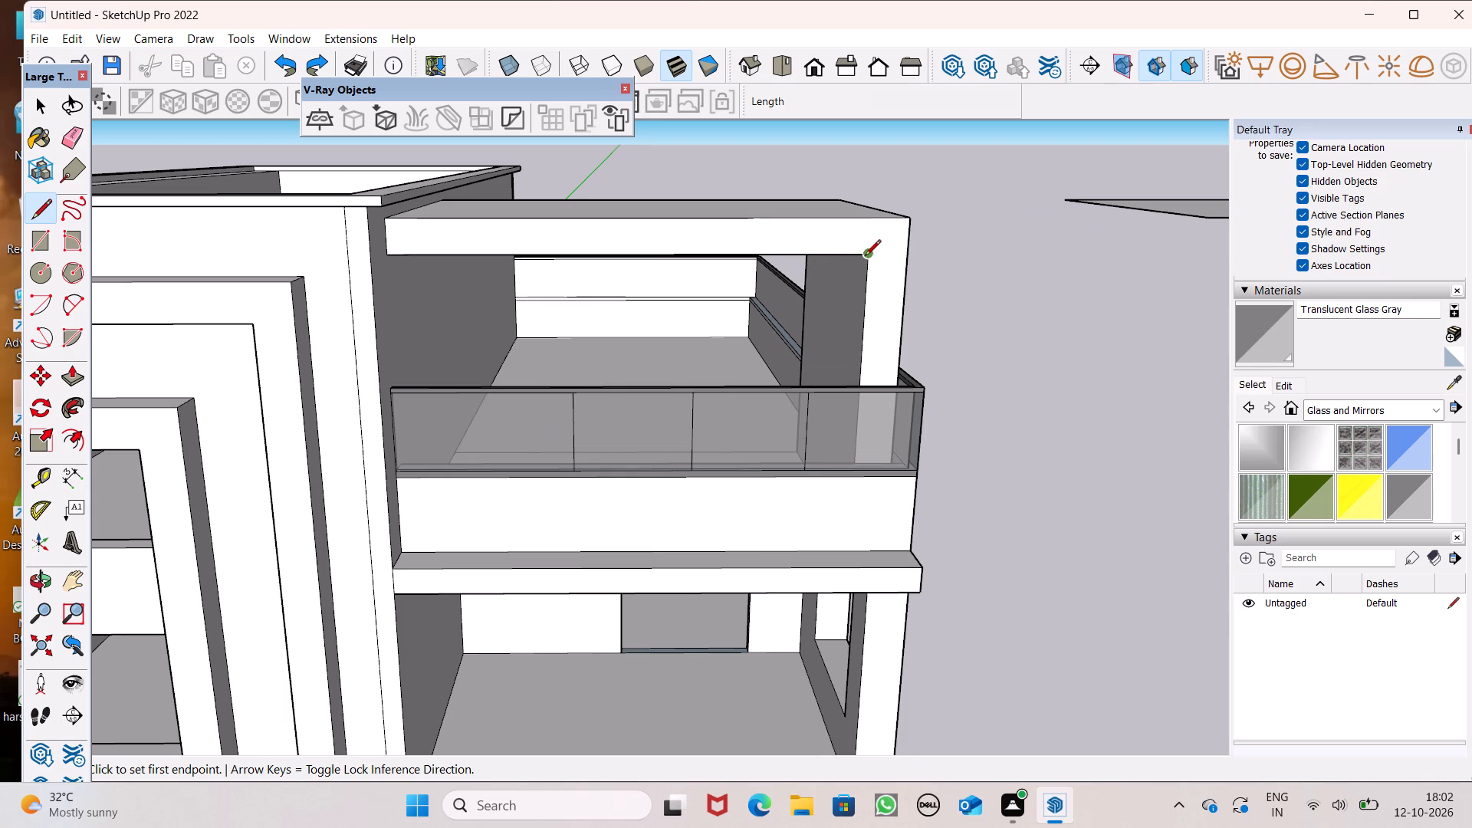
click(865, 257)
click(862, 223)
scroll(909, 225, up, 1)
middle_drag(909, 225, 747, 497)
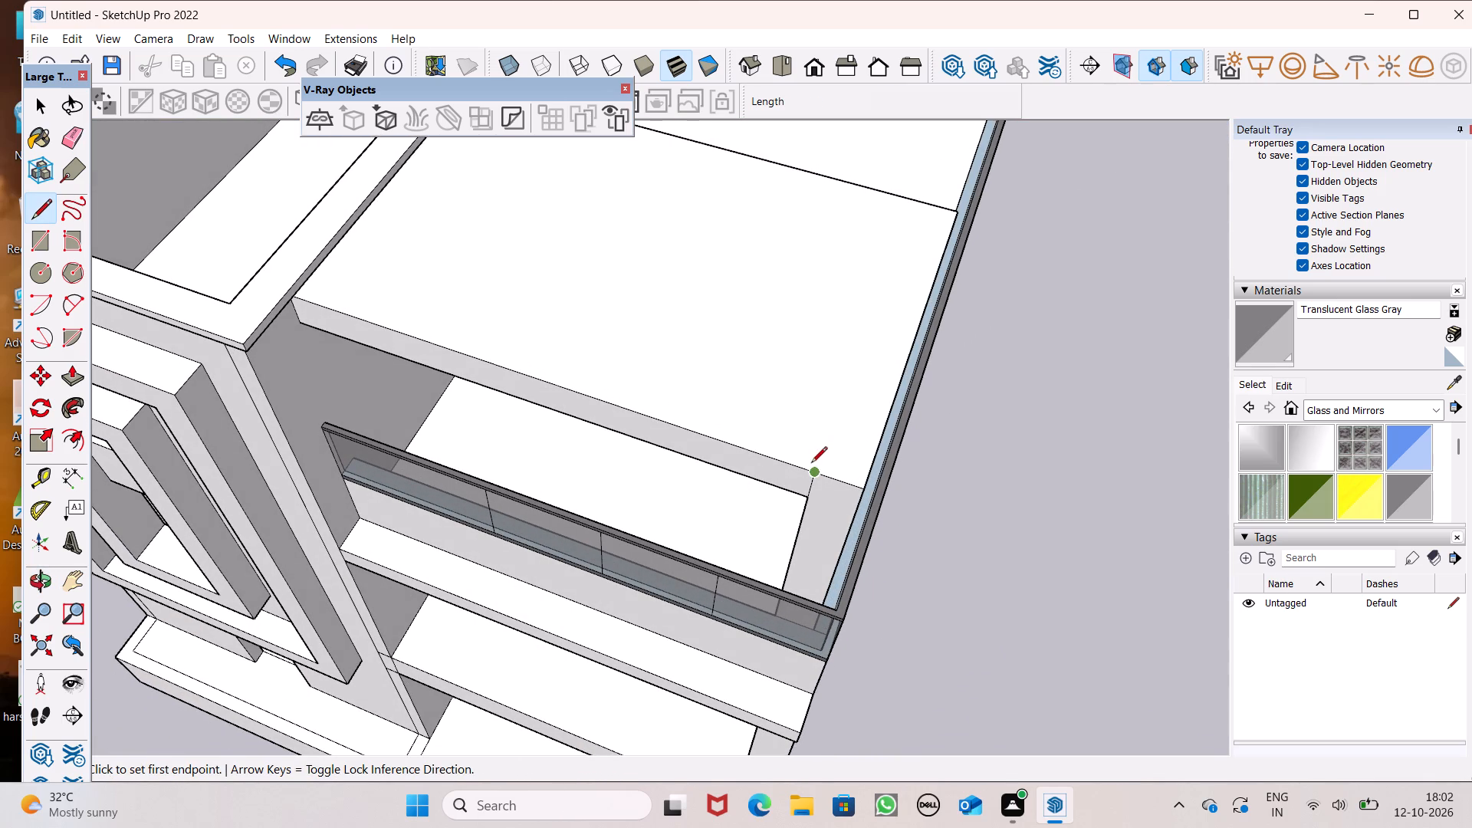
drag(815, 471, 827, 458)
click(914, 195)
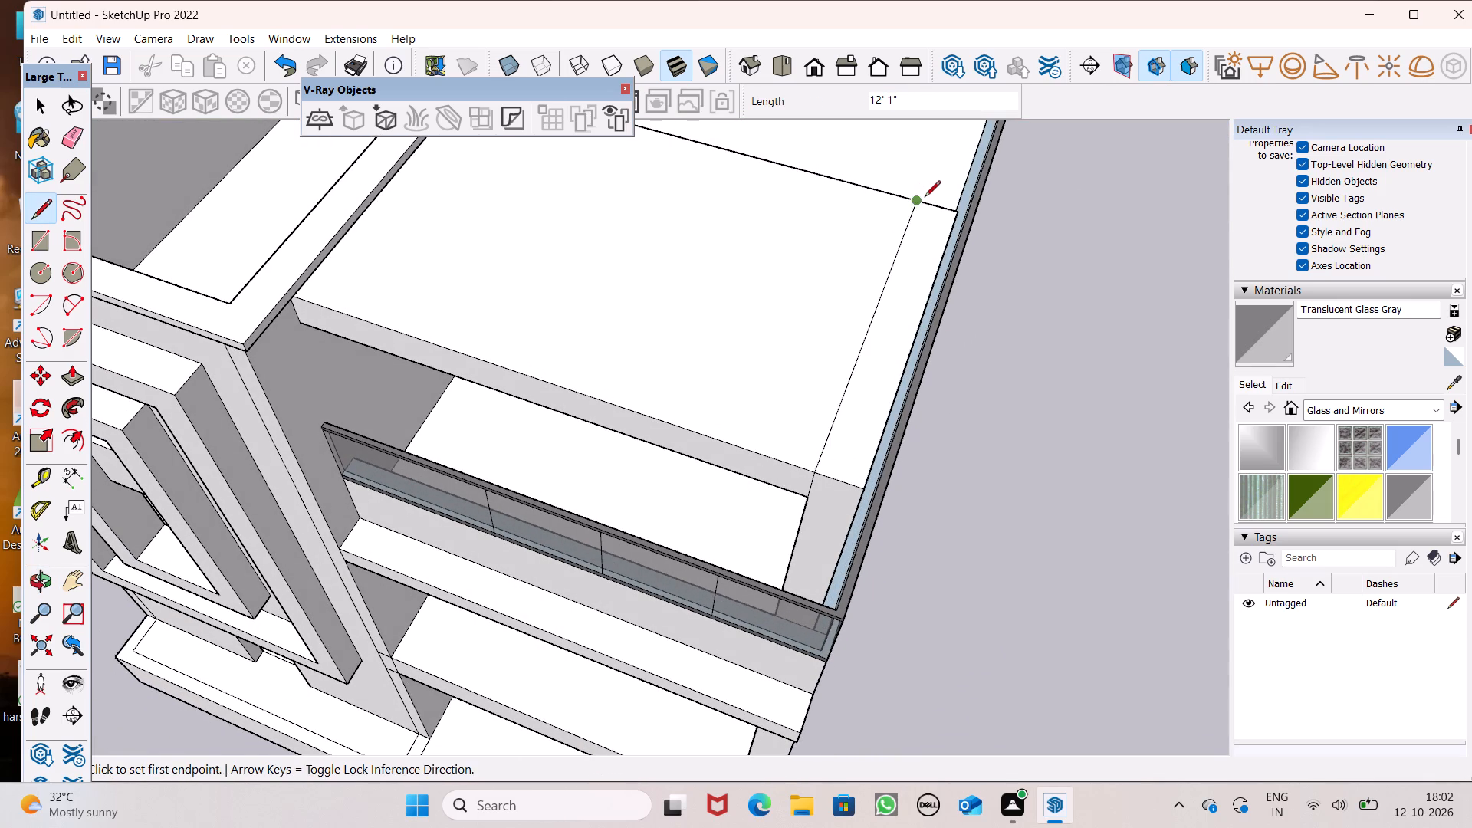
middle_drag(925, 203, 0, 264)
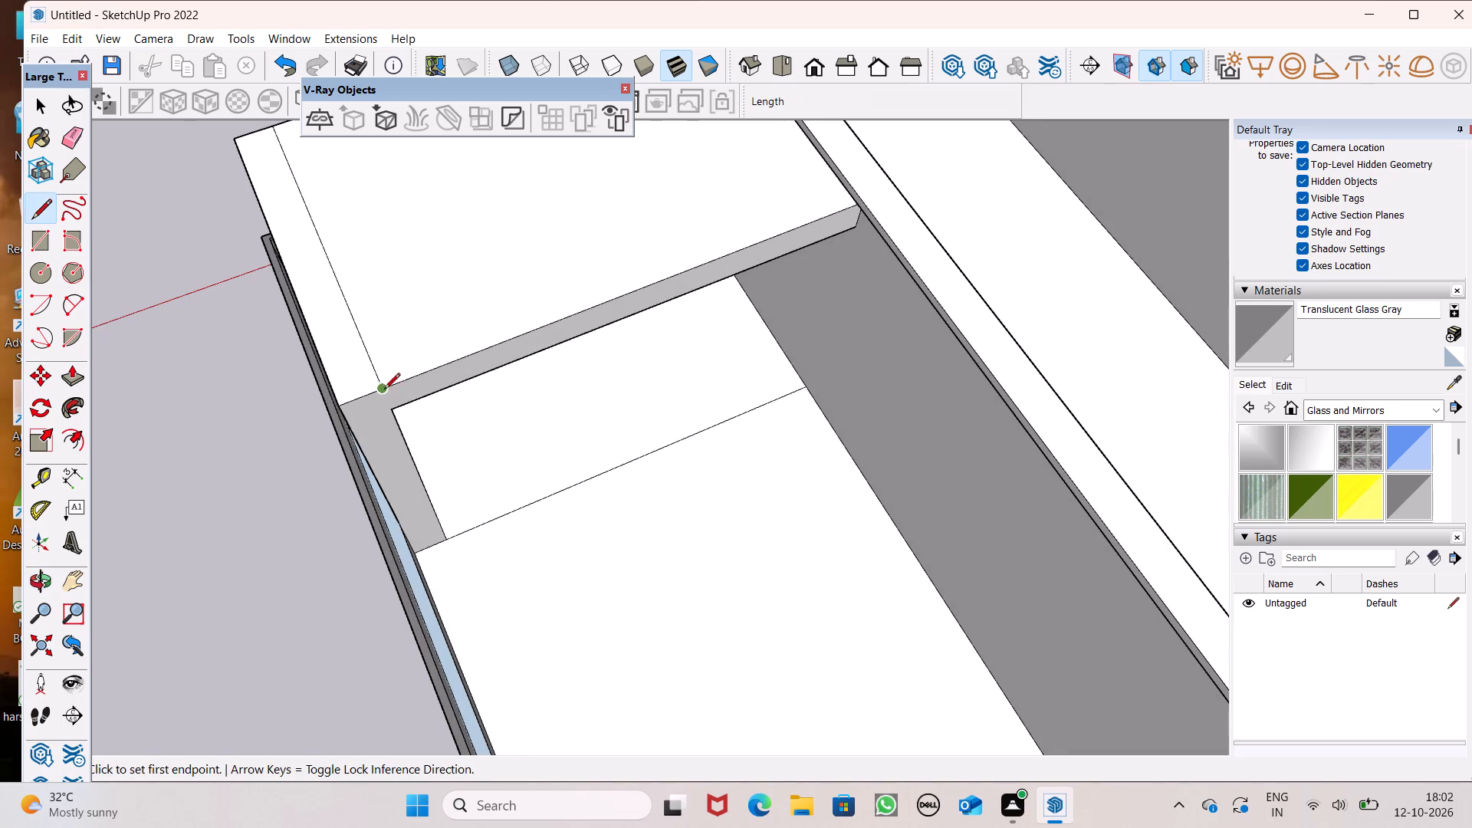
click(384, 392)
click(393, 412)
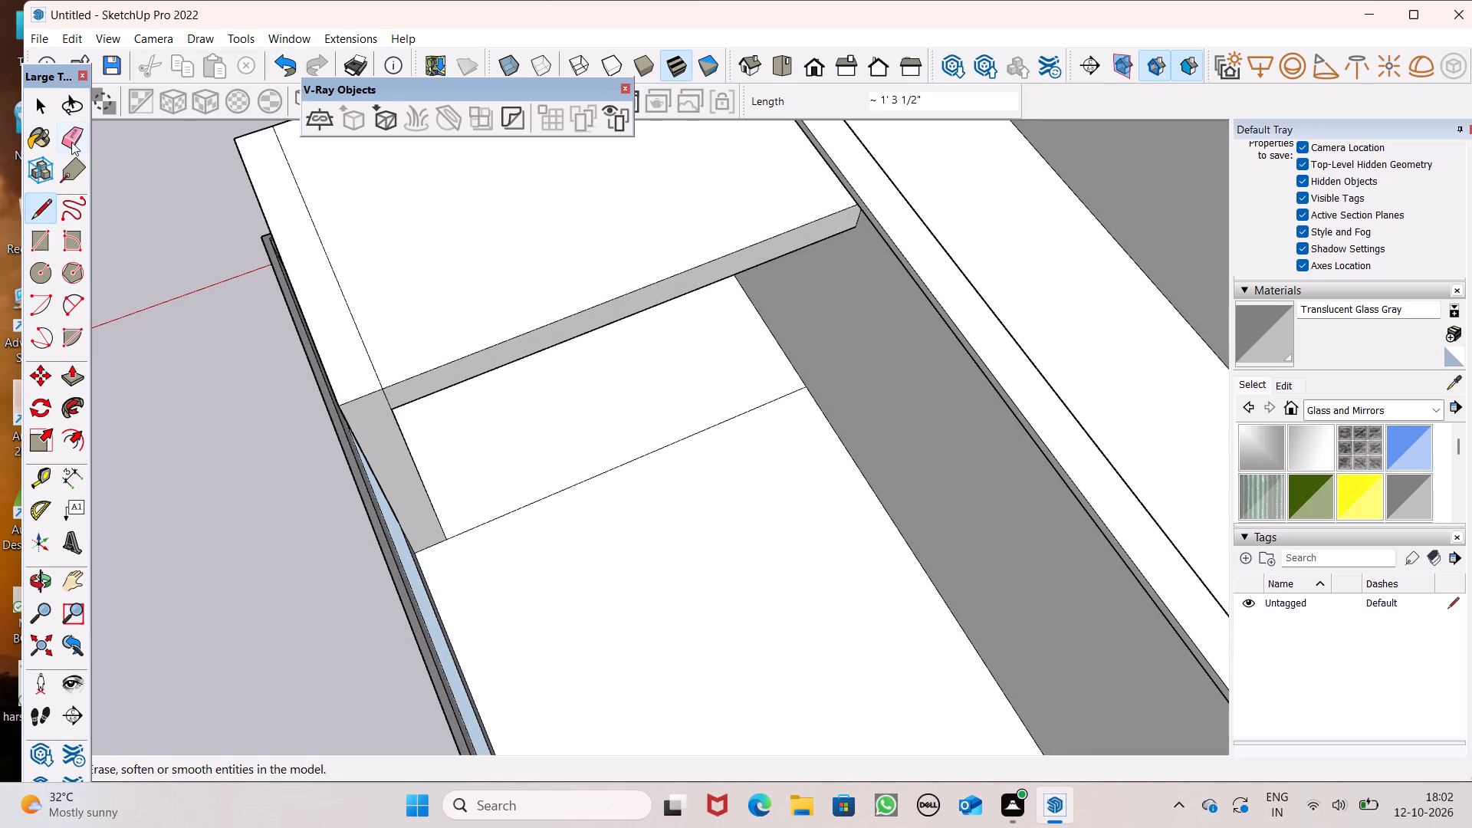
Erase the roof slab's rear and front edges between the corner wall and the taller block, keeping the corner wall intact.
drag(71, 136, 81, 138)
drag(539, 301, 582, 353)
middle_drag(589, 353, 641, 311)
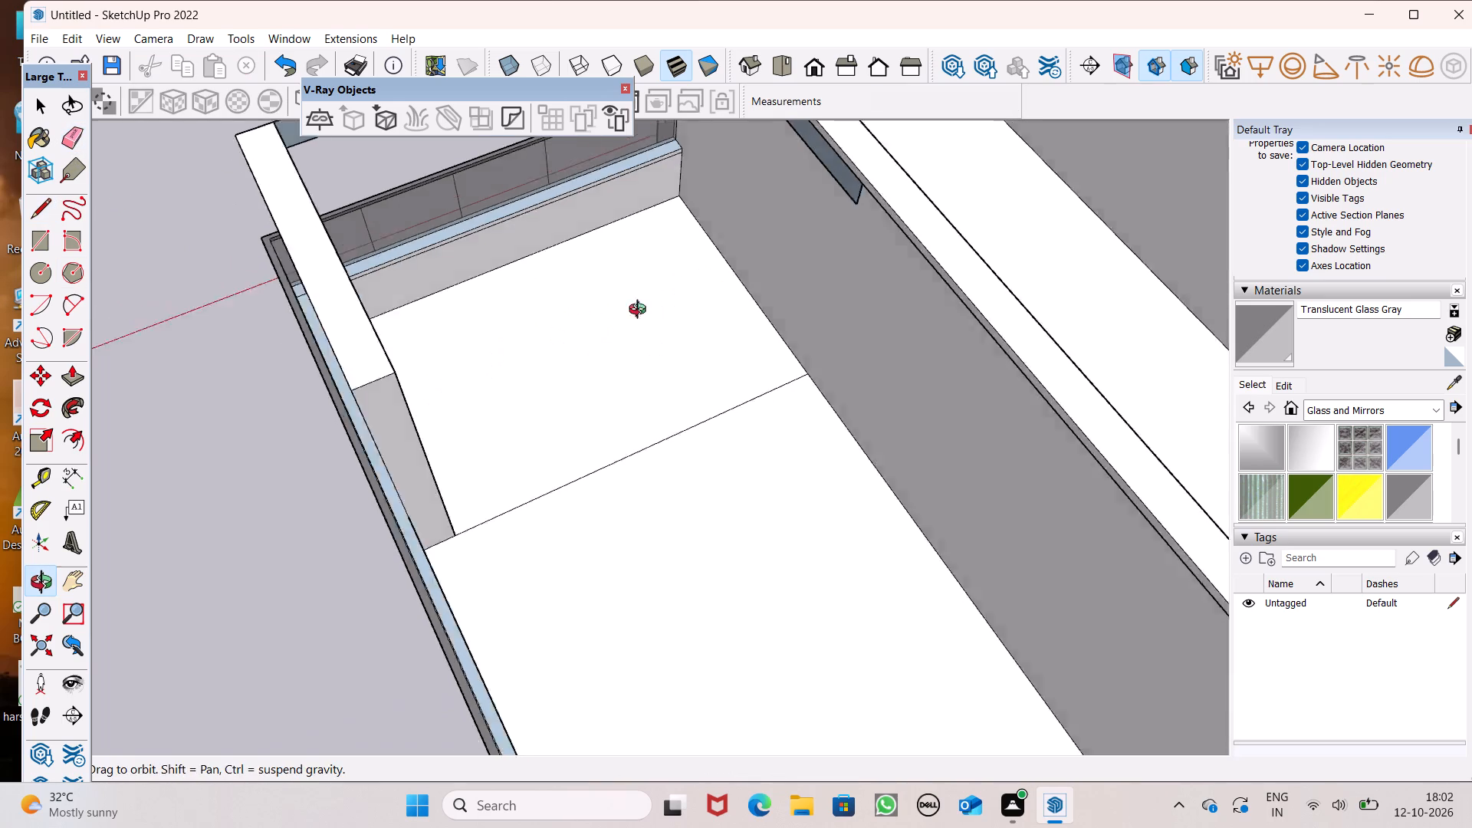
middle_drag(641, 311, 749, 235)
scroll(760, 366, down, 7)
scroll(760, 419, up, 1)
scroll(583, 217, up, 8)
middle_click(583, 217)
middle_drag(626, 280, 682, 284)
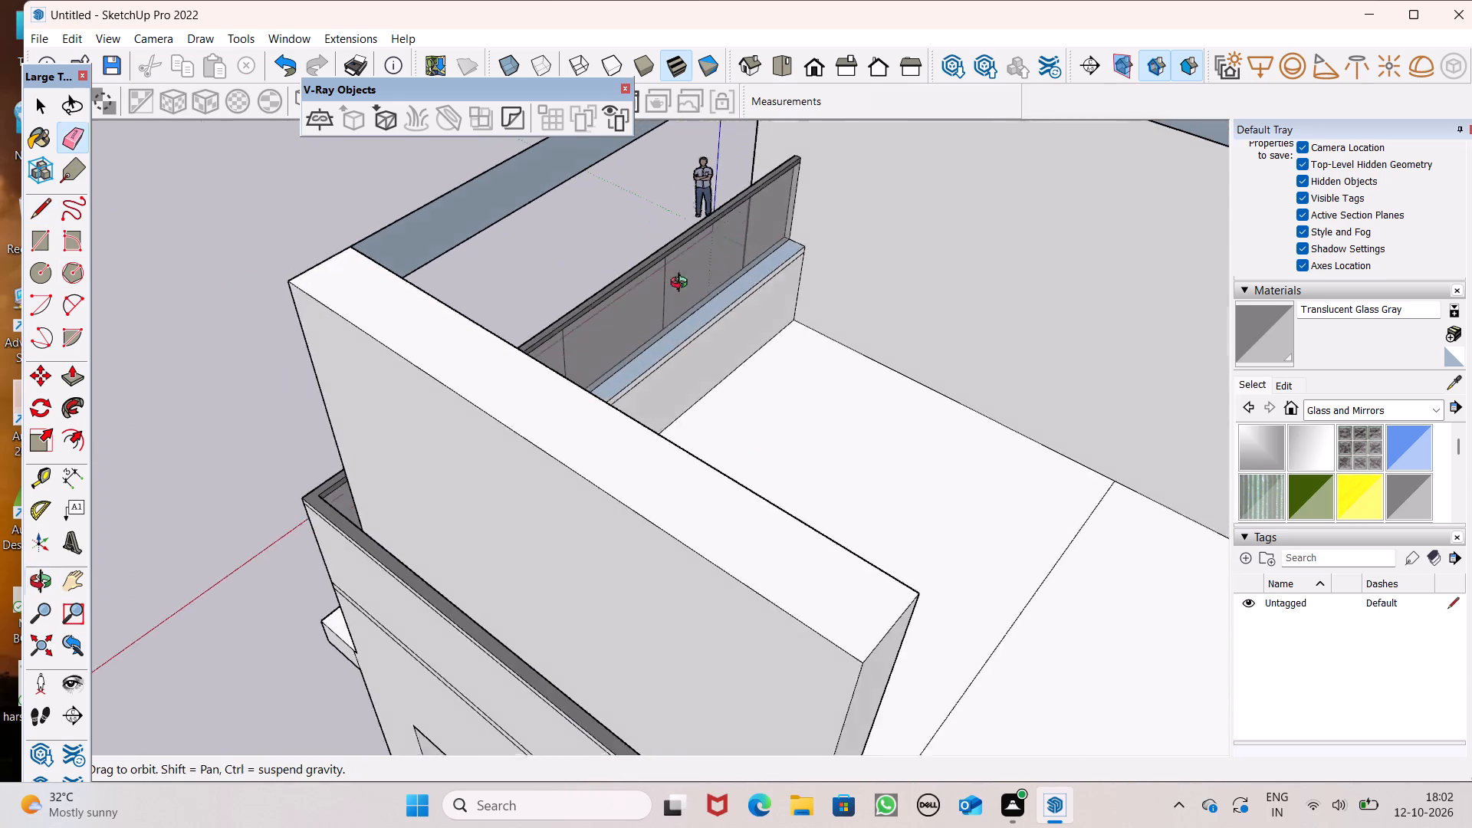
middle_drag(682, 284, 1136, 230)
scroll(1066, 317, down, 7)
middle_drag(974, 396, 1104, 428)
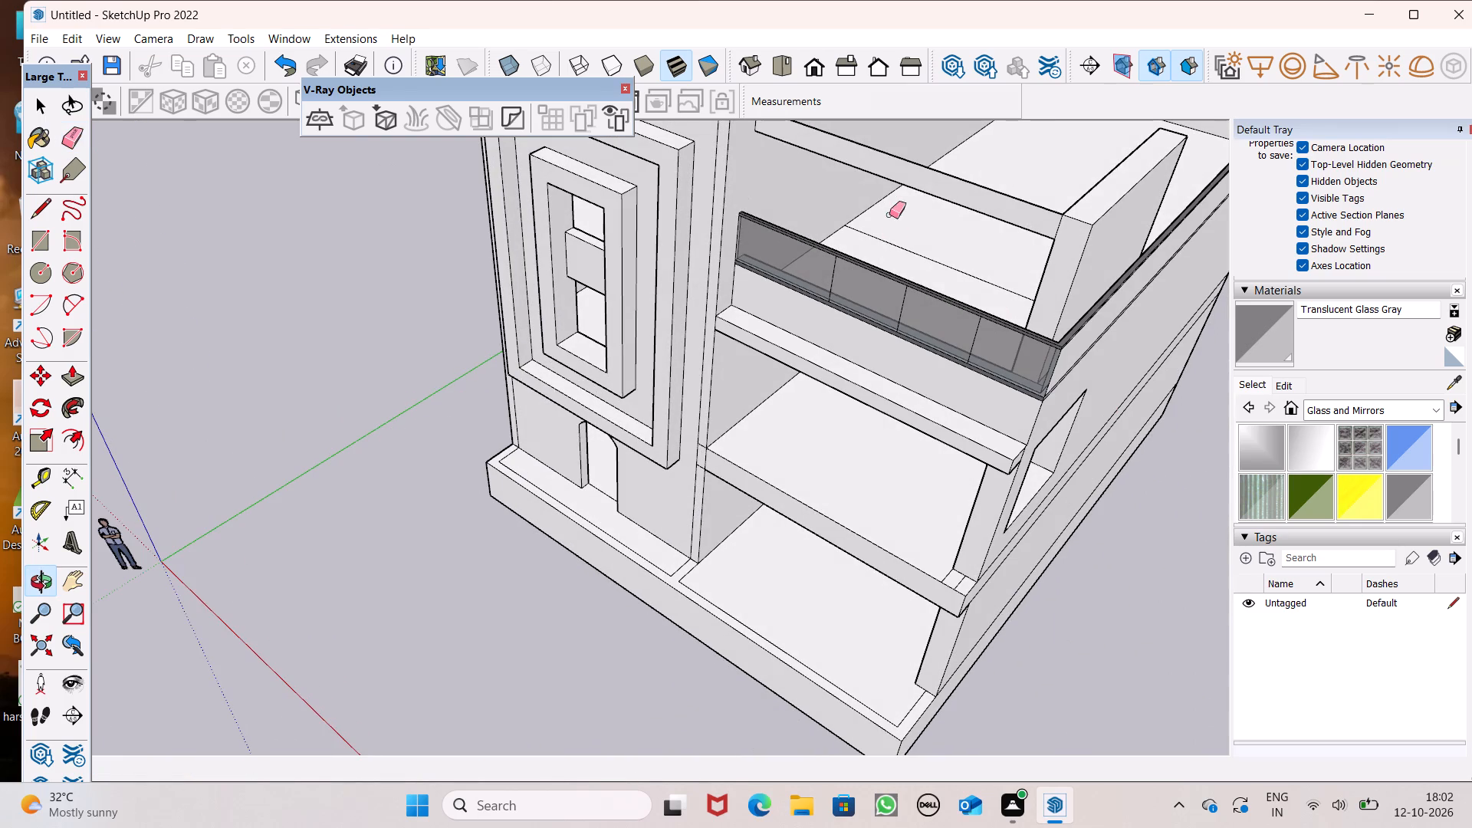
drag(965, 169, 963, 210)
Erase the leftover slab strip and its stray edges from the taller block's side wall.
scroll(899, 245, down, 6)
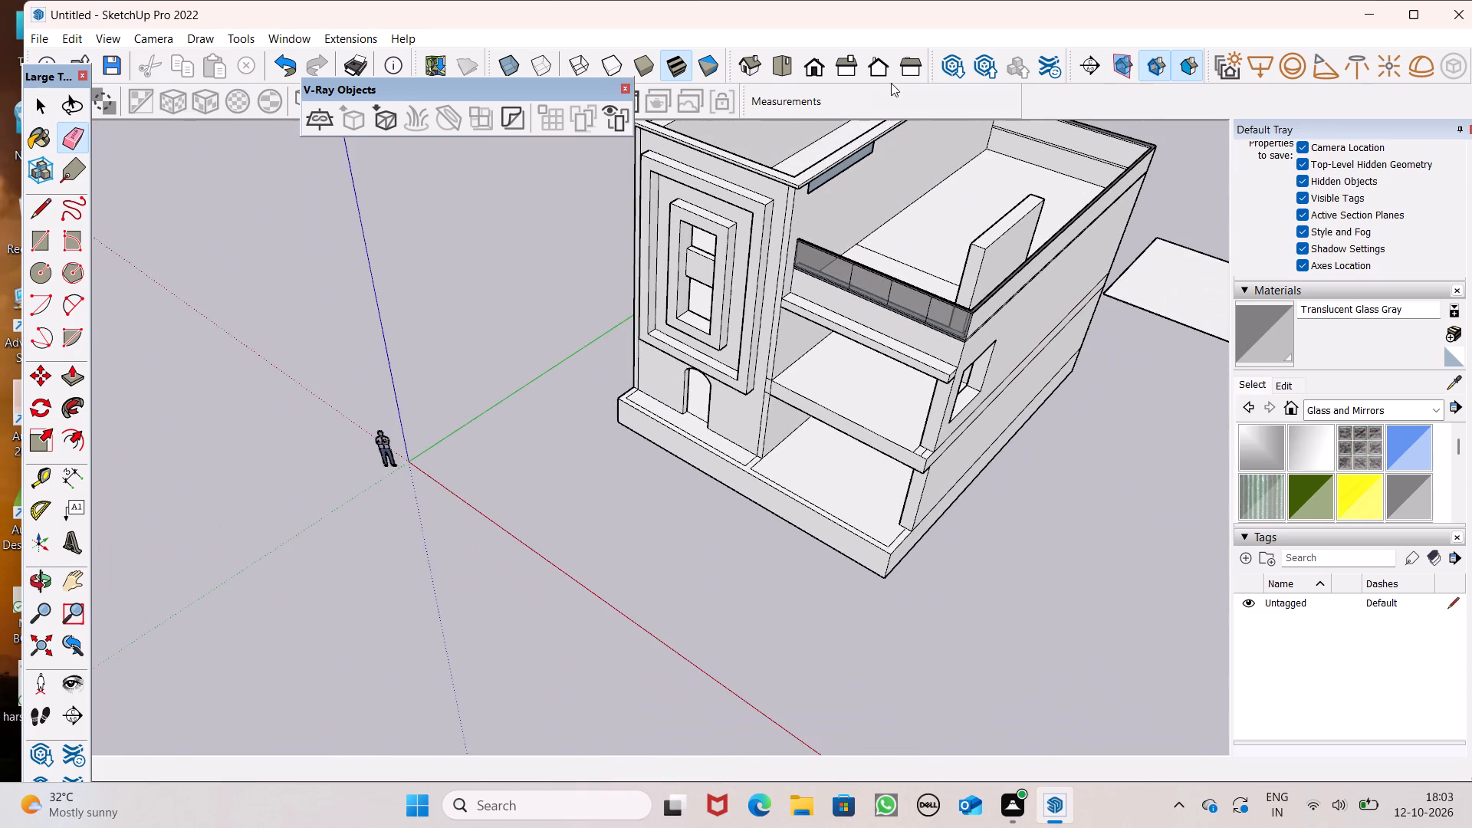
scroll(862, 127, up, 6)
middle_drag(854, 169, 642, 2)
scroll(683, 104, up, 8)
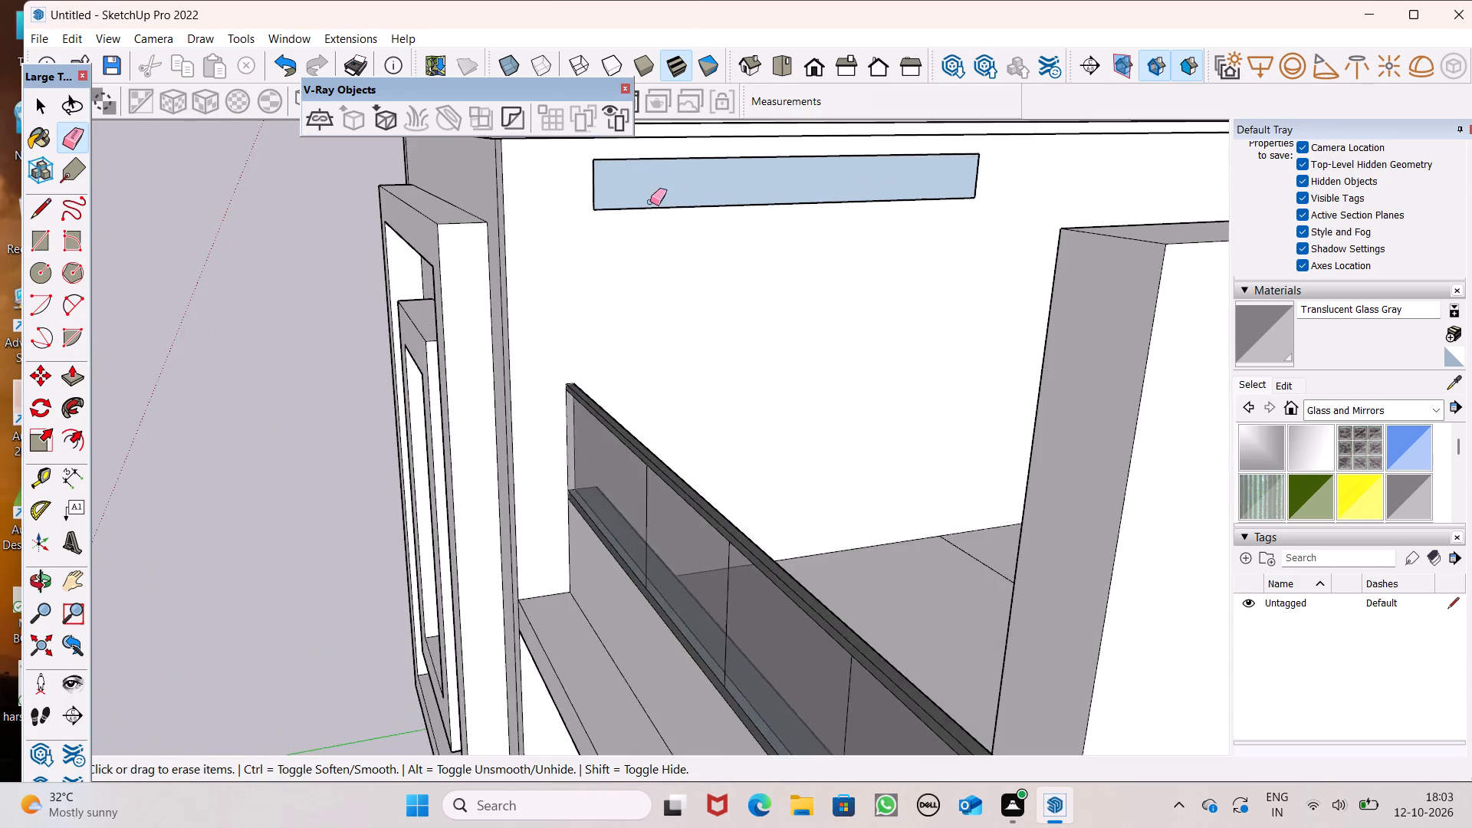
scroll(626, 207, up, 4)
drag(623, 206, 617, 226)
drag(580, 182, 587, 183)
drag(569, 177, 585, 185)
drag(665, 126, 669, 138)
scroll(767, 264, down, 7)
scroll(978, 217, up, 3)
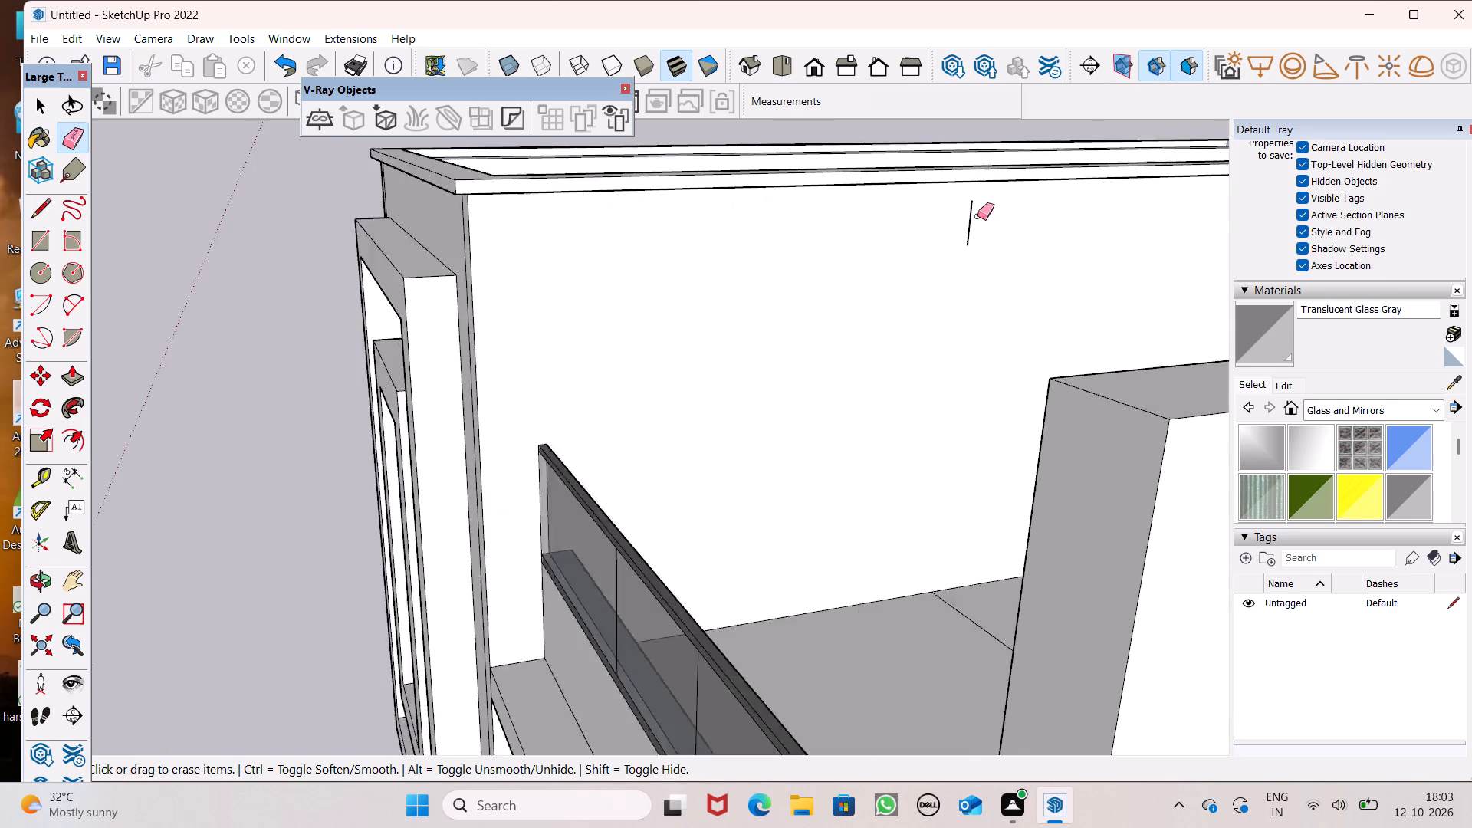
middle_click(978, 216)
scroll(978, 216, up, 3)
drag(971, 222, 955, 233)
scroll(948, 236, down, 6)
Draw a two-point arc about 12' 1" wide across the copied roof face, bulging out to its outer end edge.
middle_drag(849, 260, 1166, 353)
scroll(935, 252, down, 4)
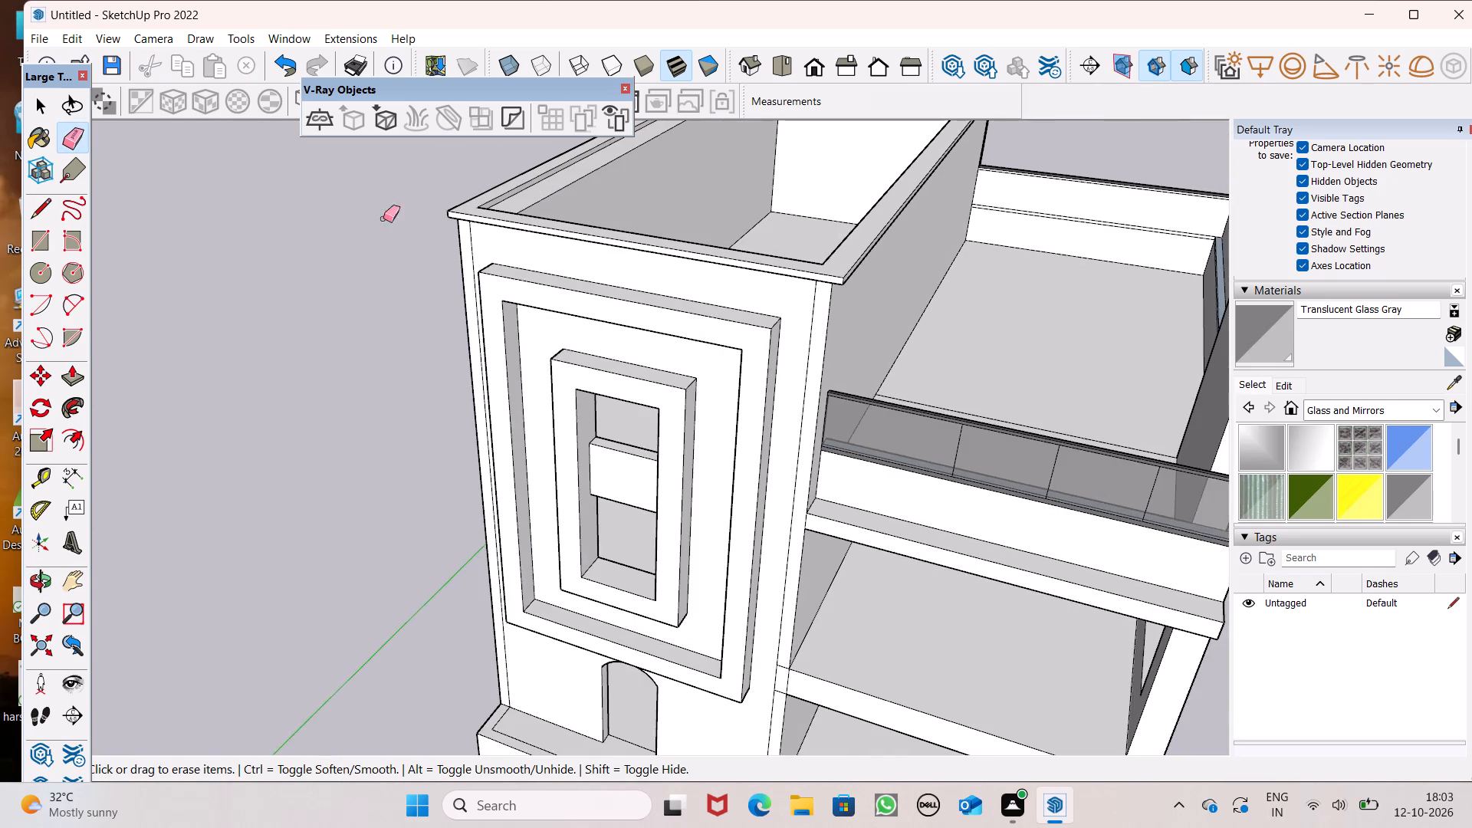
scroll(436, 238, down, 3)
middle_drag(567, 314, 947, 249)
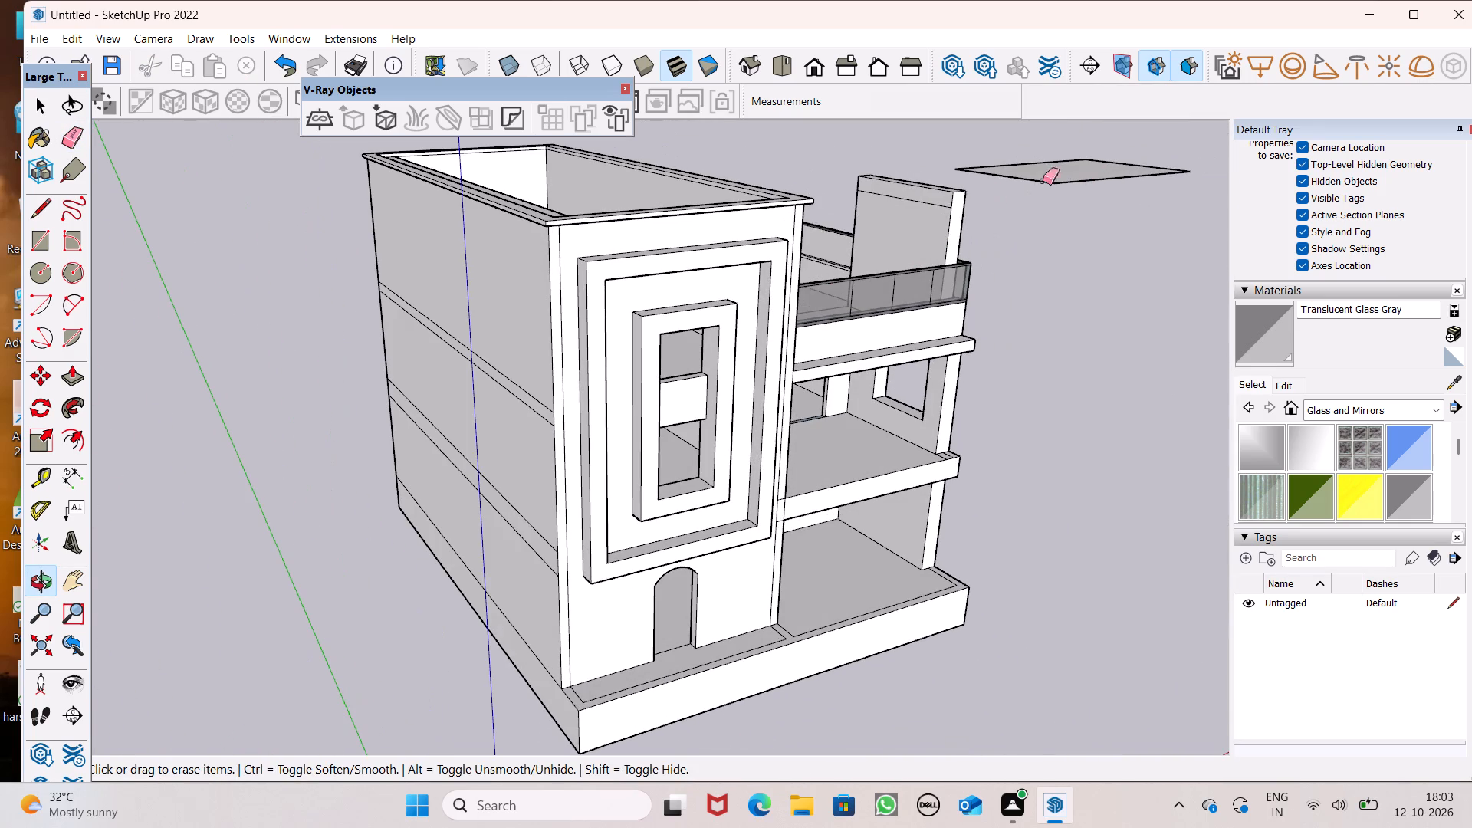
scroll(1020, 182, up, 3)
key(space)
scroll(783, 120, down, 4)
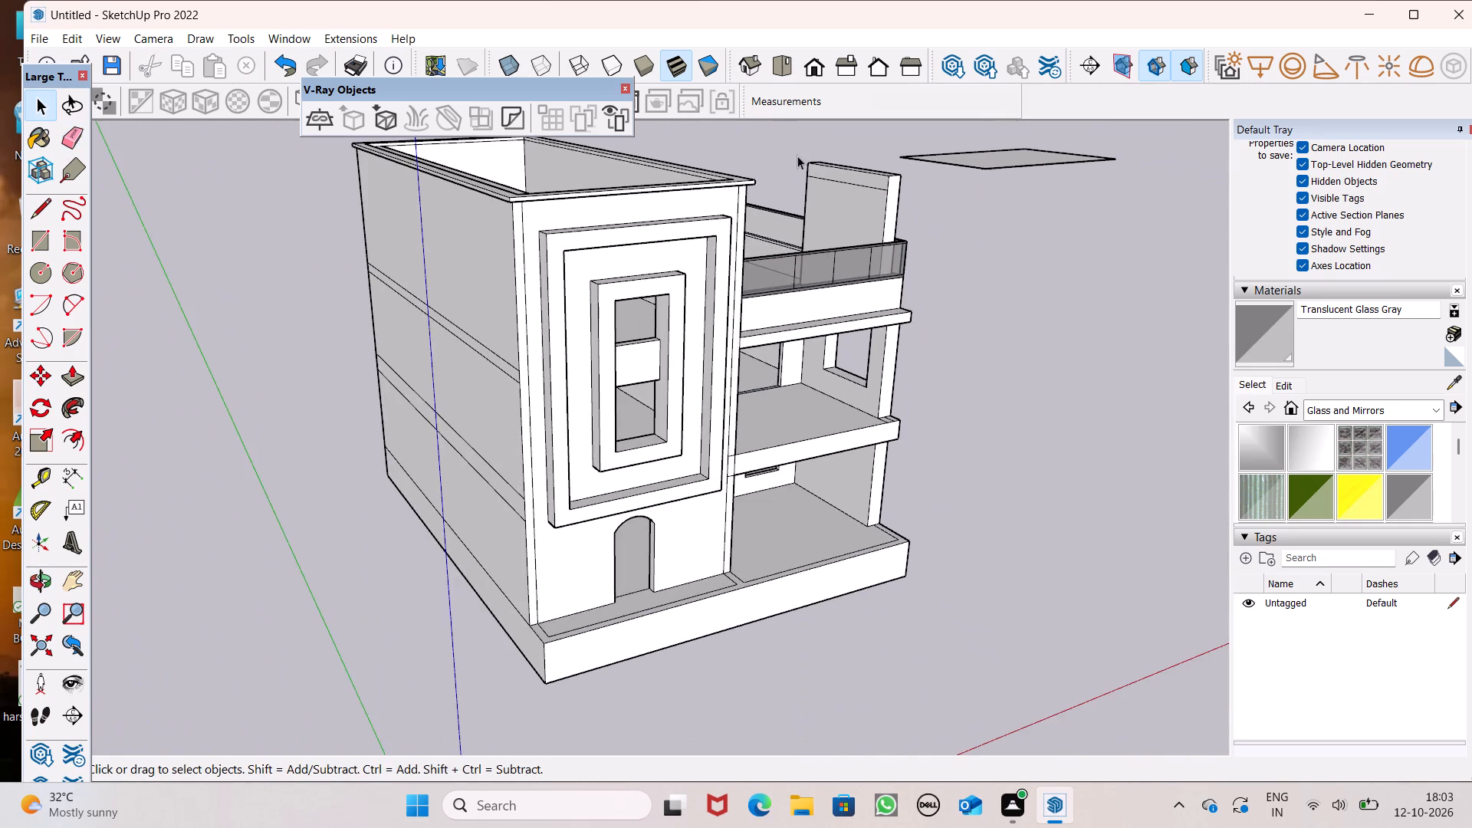
middle_drag(895, 247, 439, 416)
scroll(394, 301, down, 4)
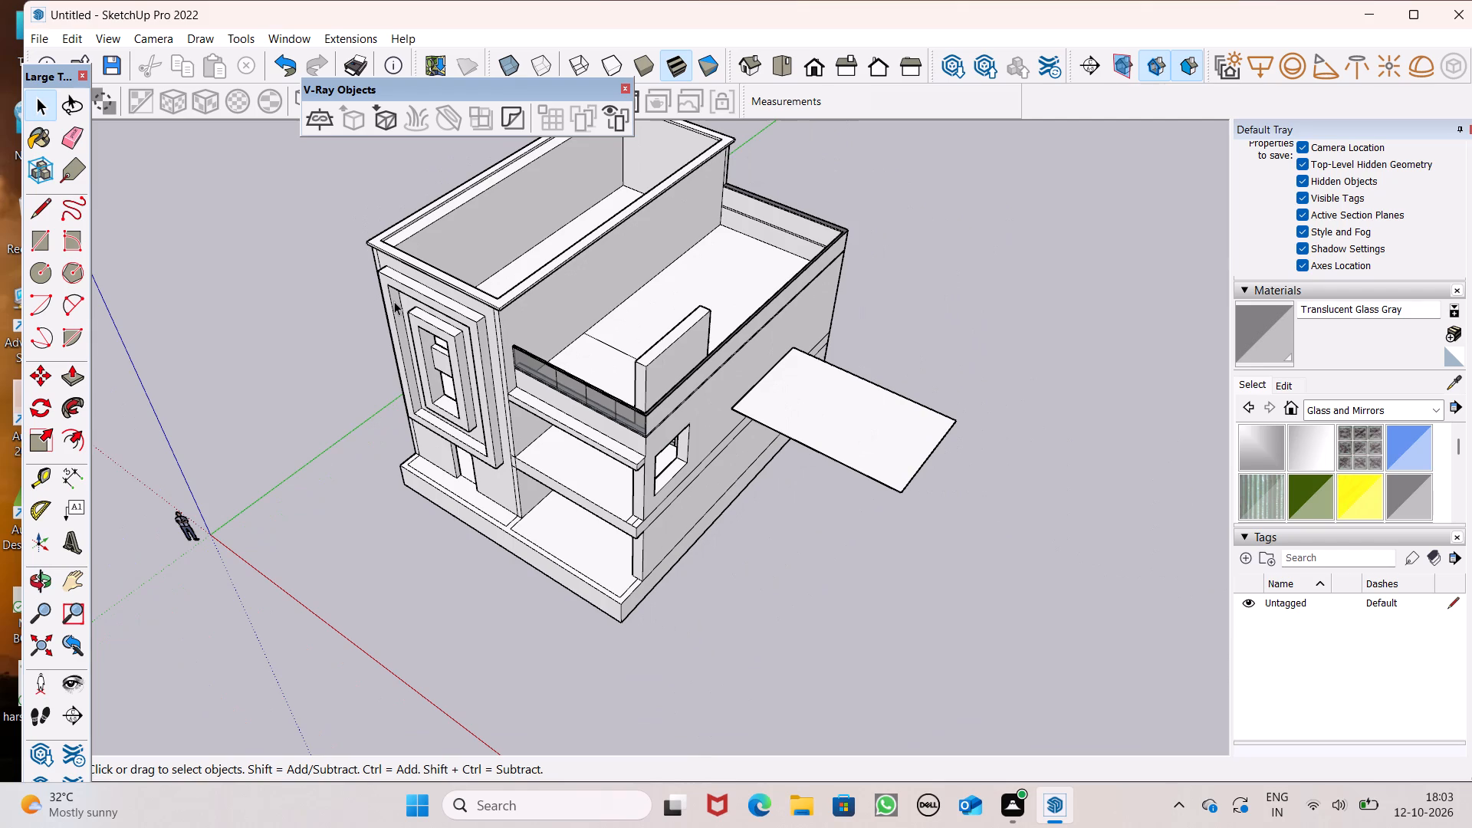
middle_drag(1001, 527, 823, 567)
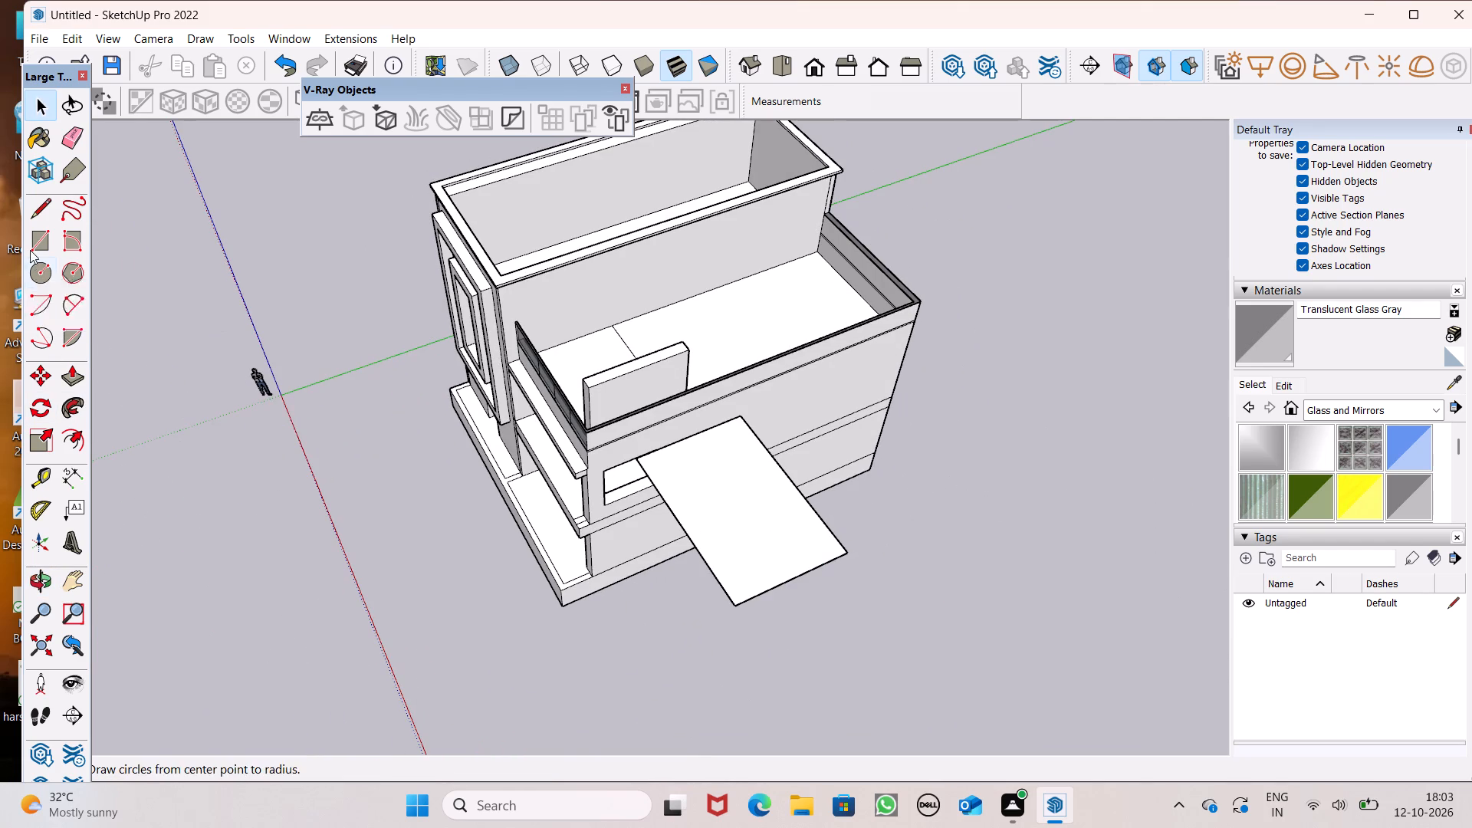
click(77, 298)
middle_drag(773, 659, 642, 697)
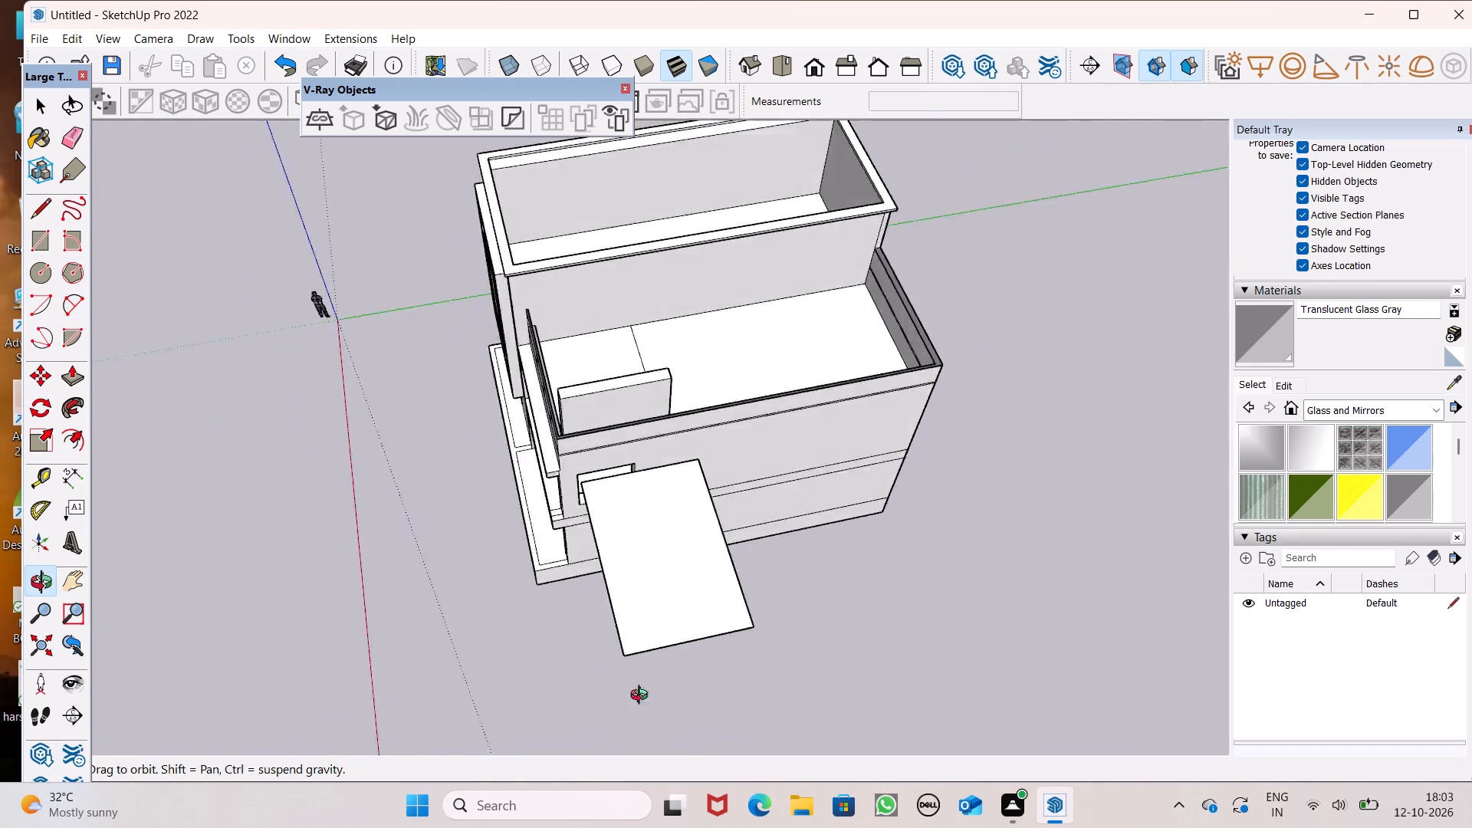
middle_drag(642, 697, 597, 697)
scroll(597, 697, up, 1)
scroll(531, 641, up, 5)
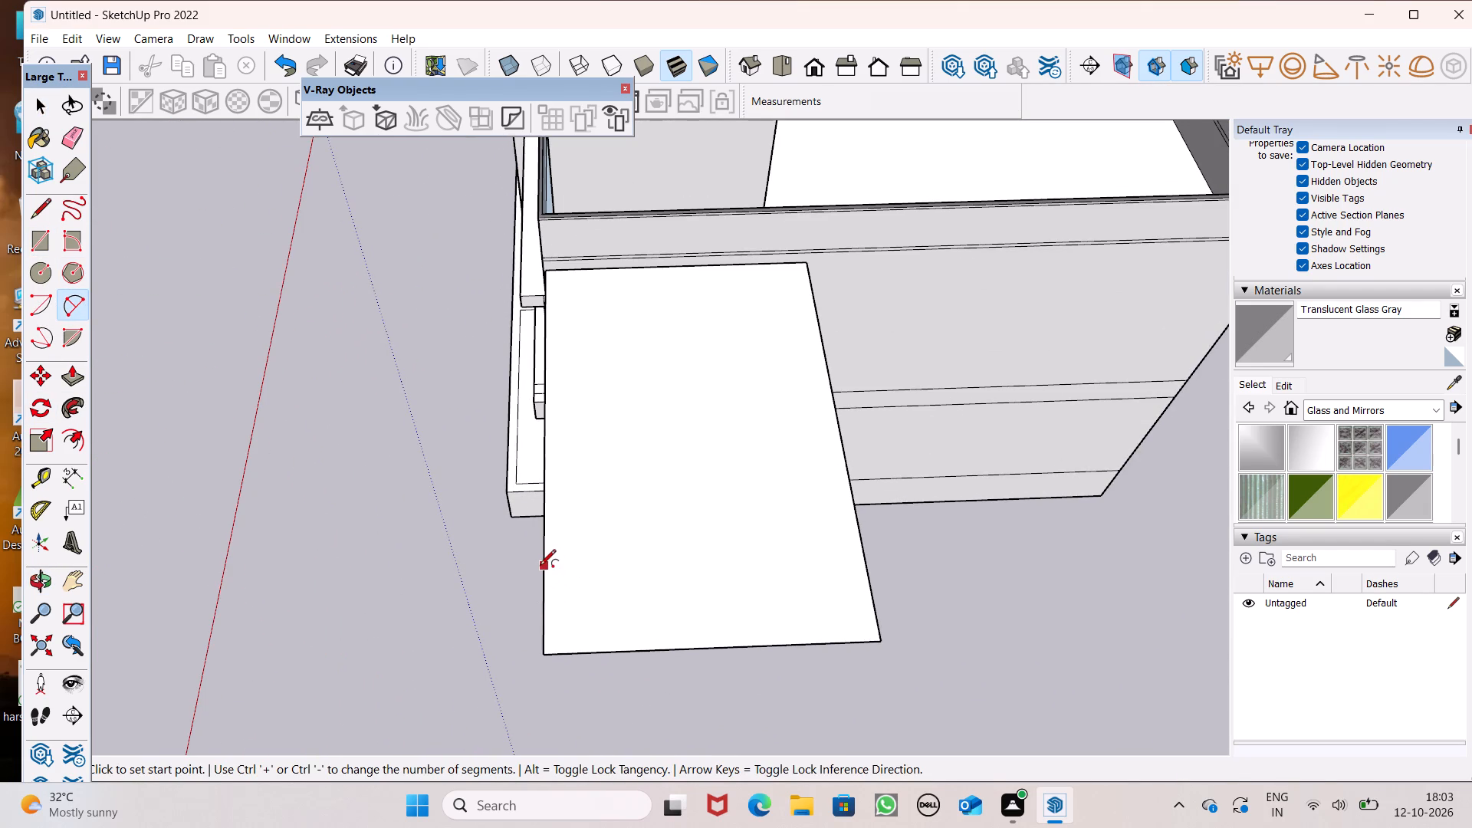
click(540, 565)
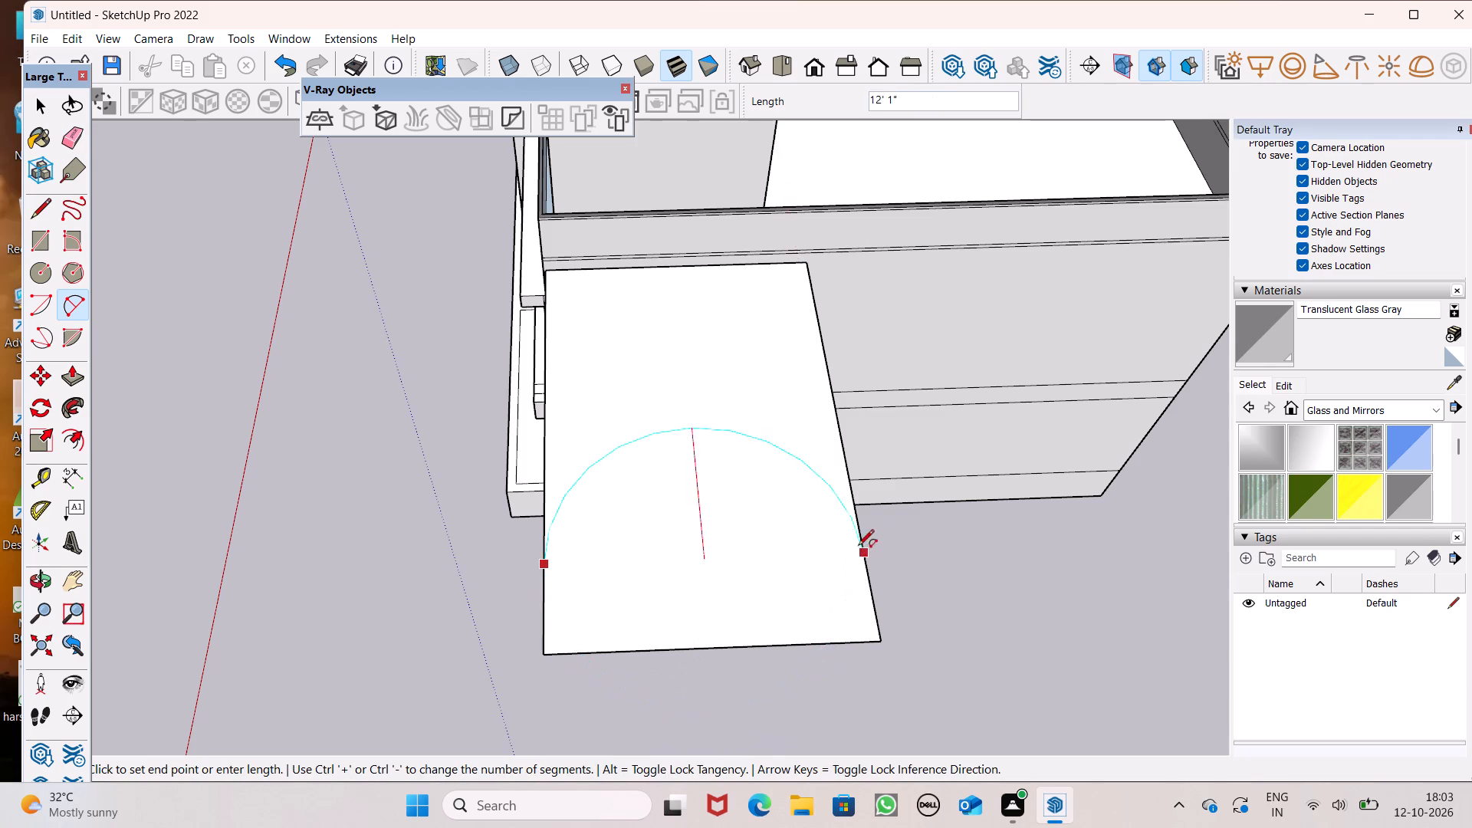
click(861, 554)
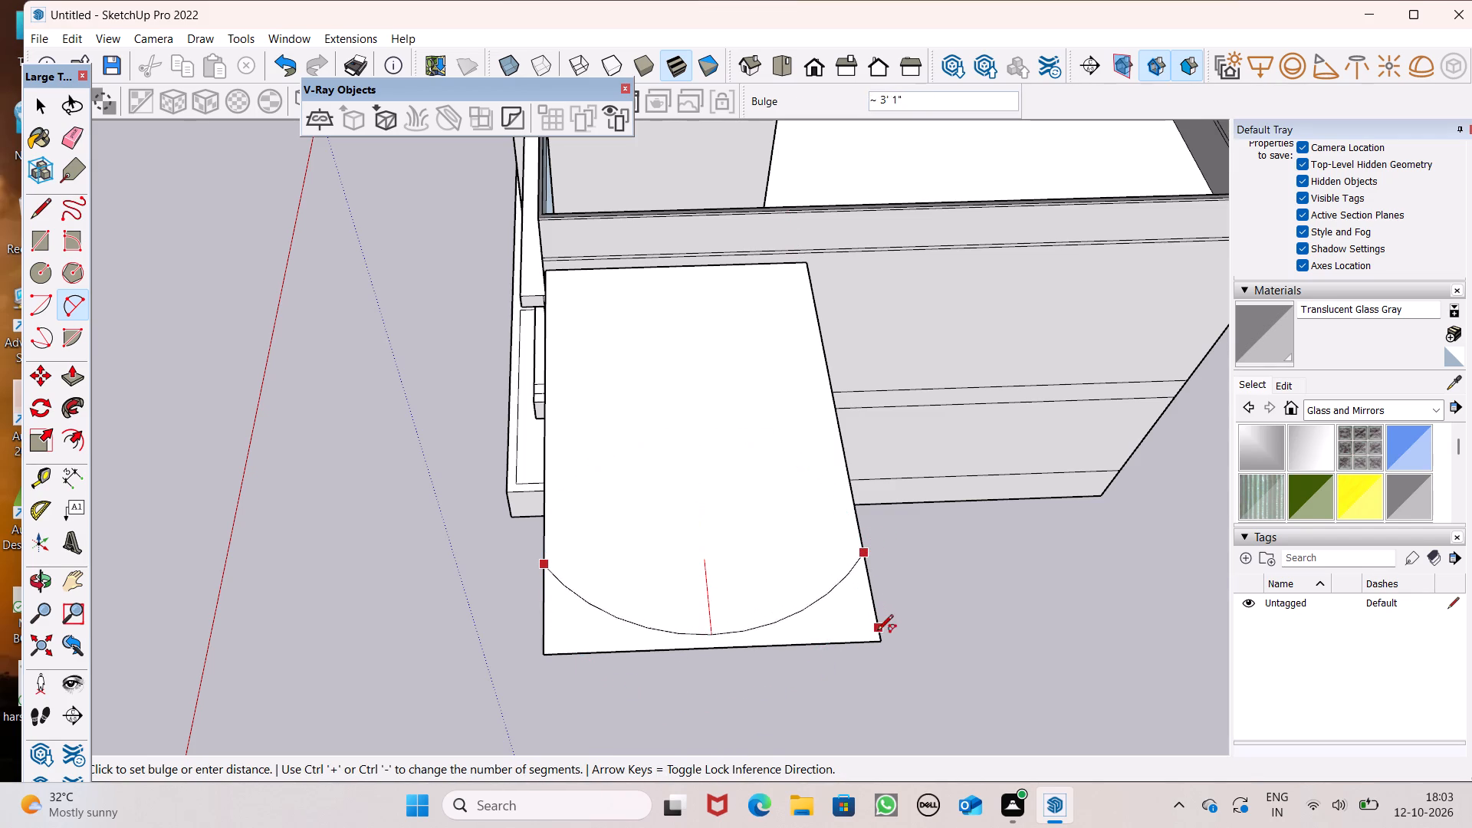
click(879, 636)
key(space)
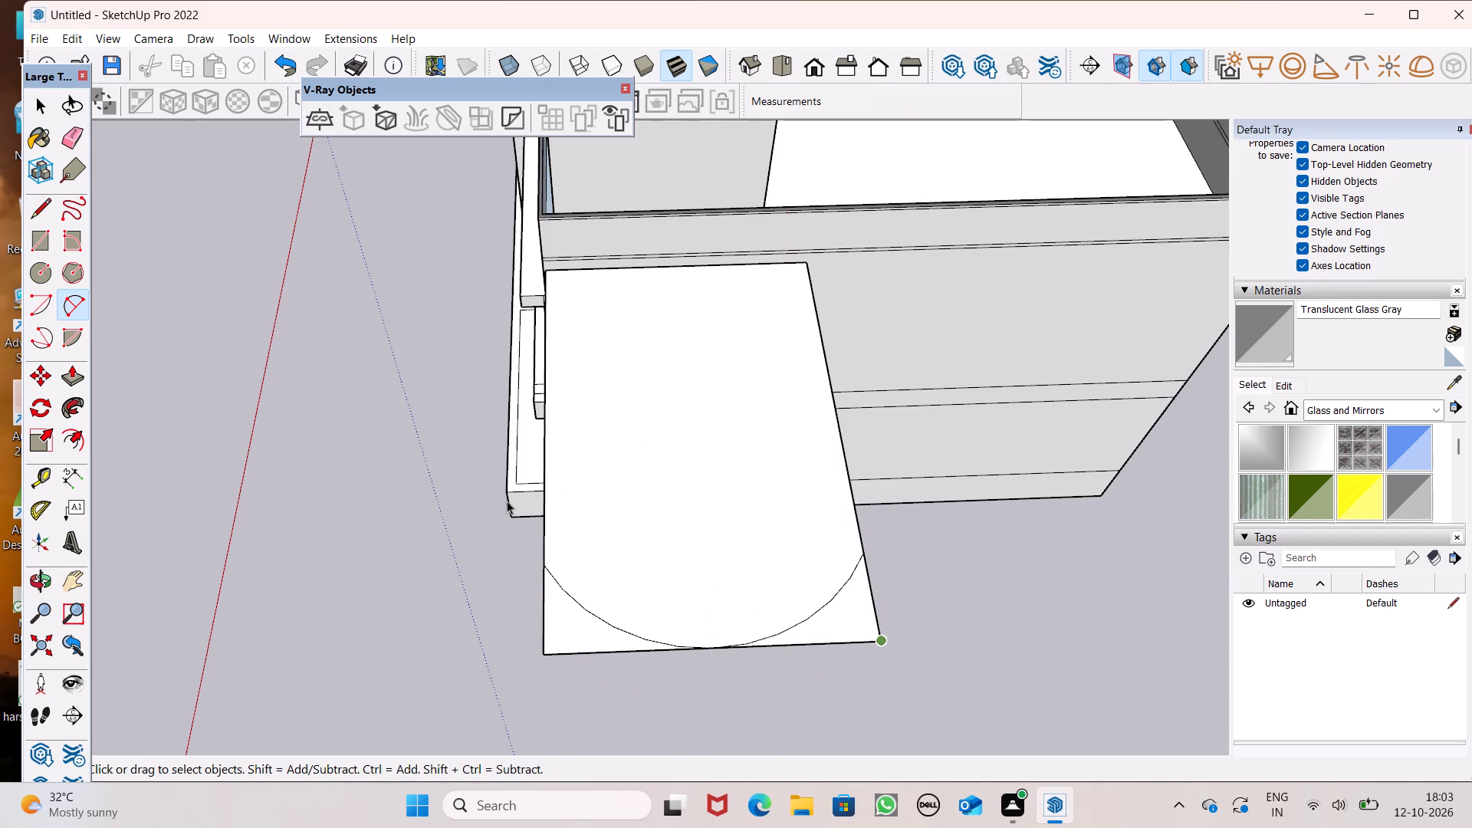
Erase the two corner pieces and straight end edge outside the arc, leaving the copied roof face with a rounded end.
click(91, 136)
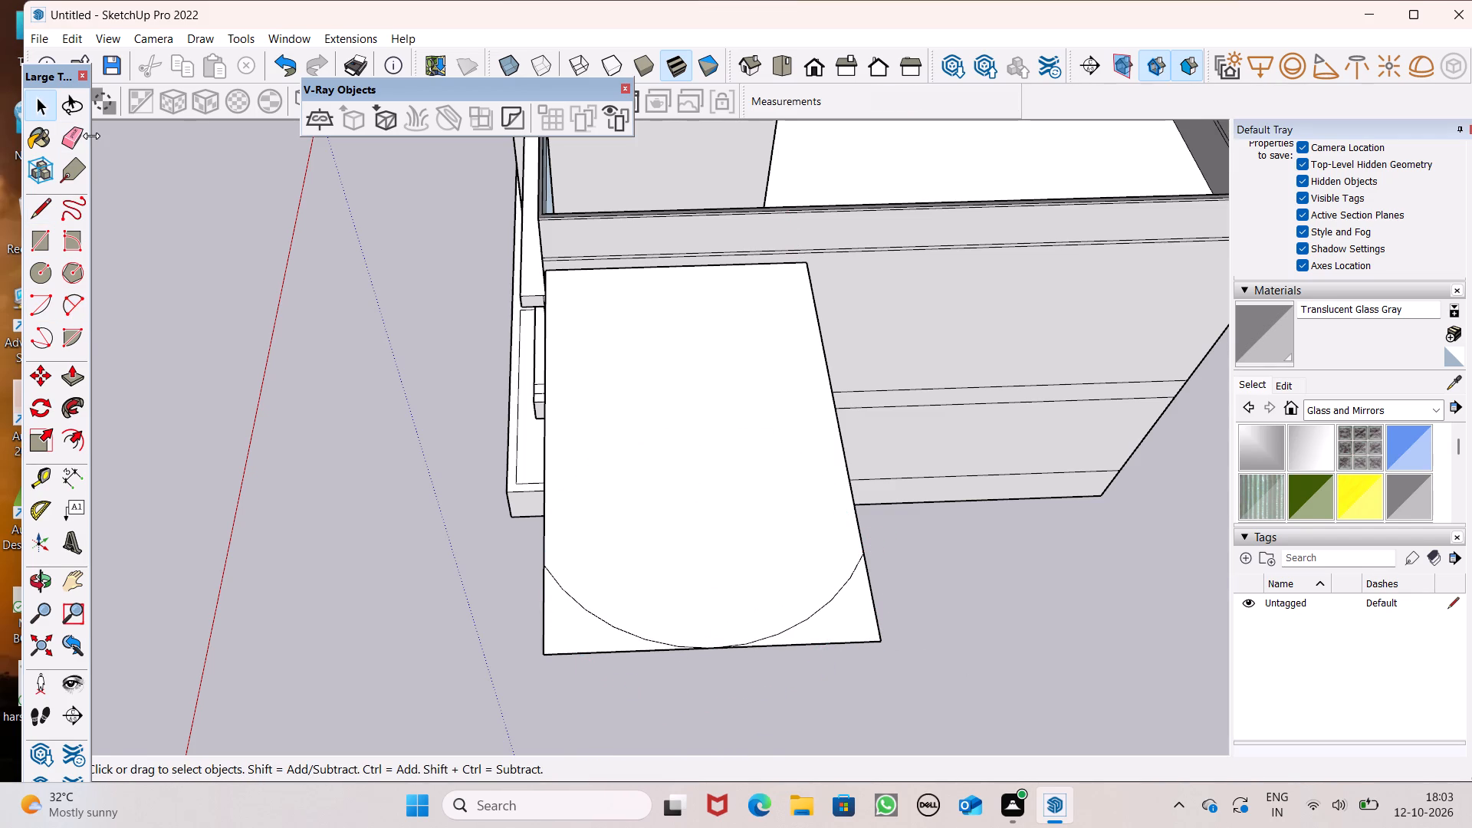
click(76, 137)
scroll(523, 620, up, 3)
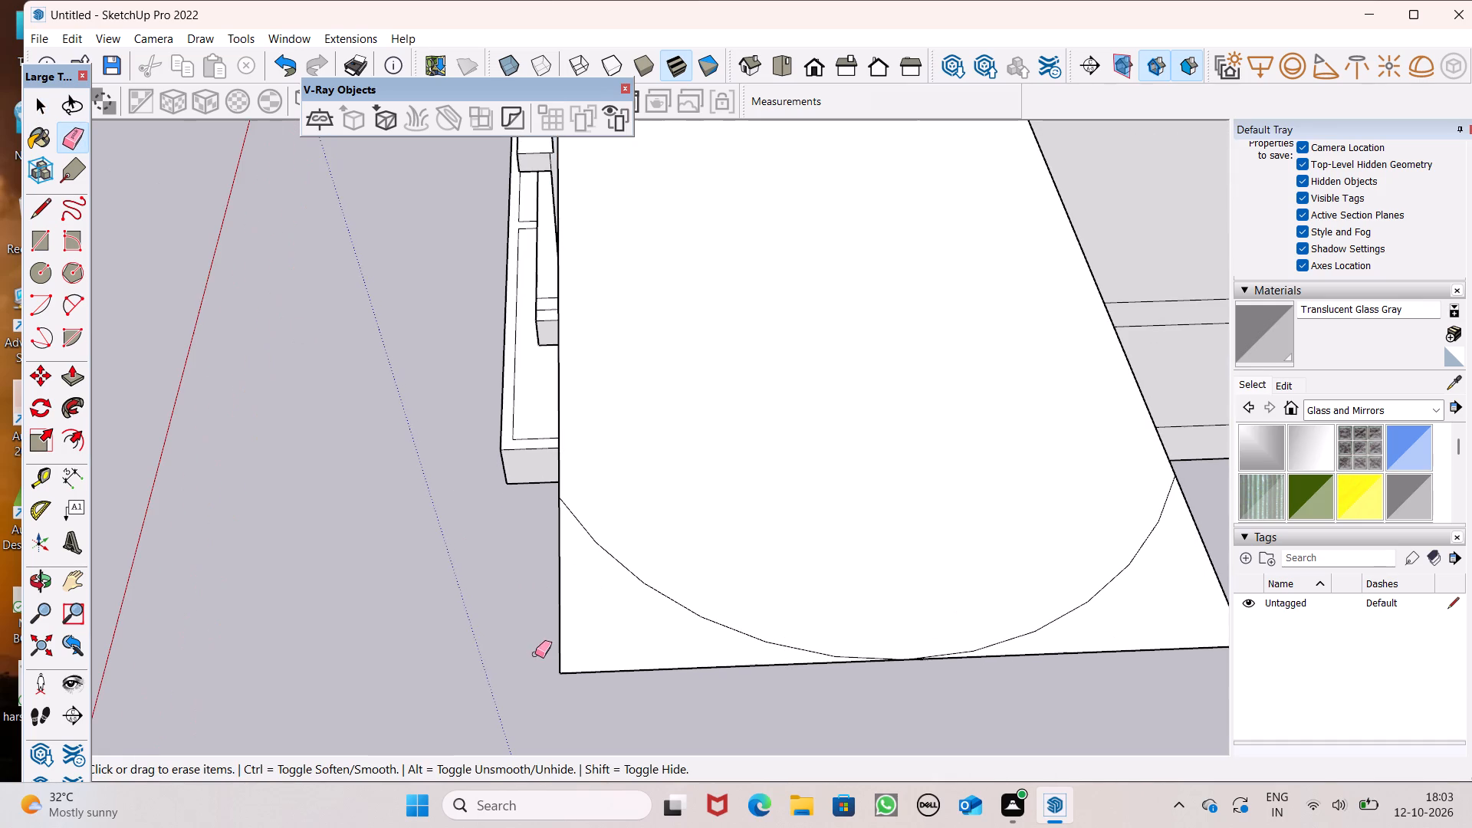
drag(565, 653, 537, 650)
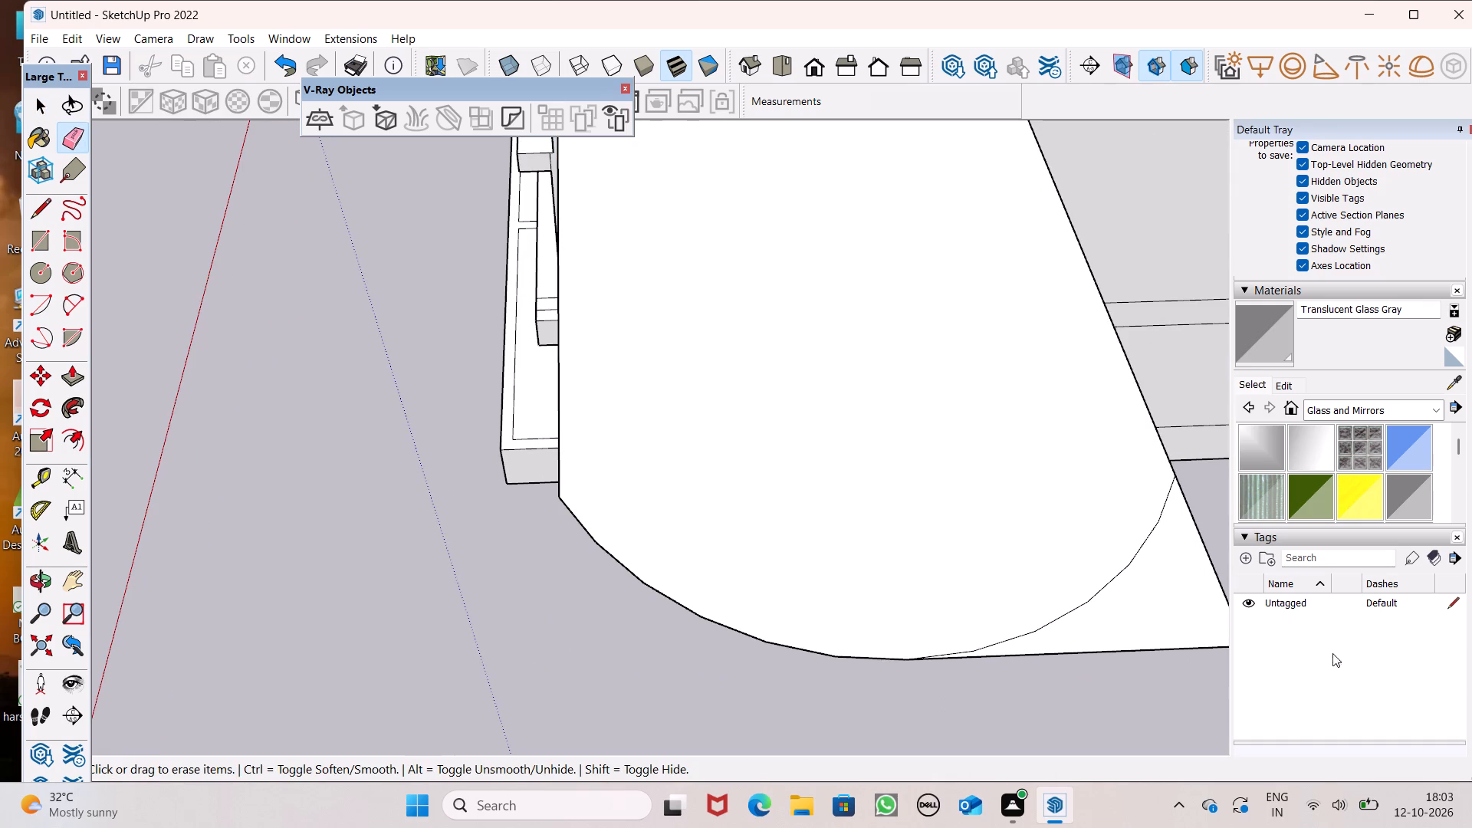
scroll(603, 655, down, 2)
scroll(601, 656, up, 1)
scroll(601, 656, down, 1)
scroll(941, 662, up, 3)
drag(1093, 600, 1073, 624)
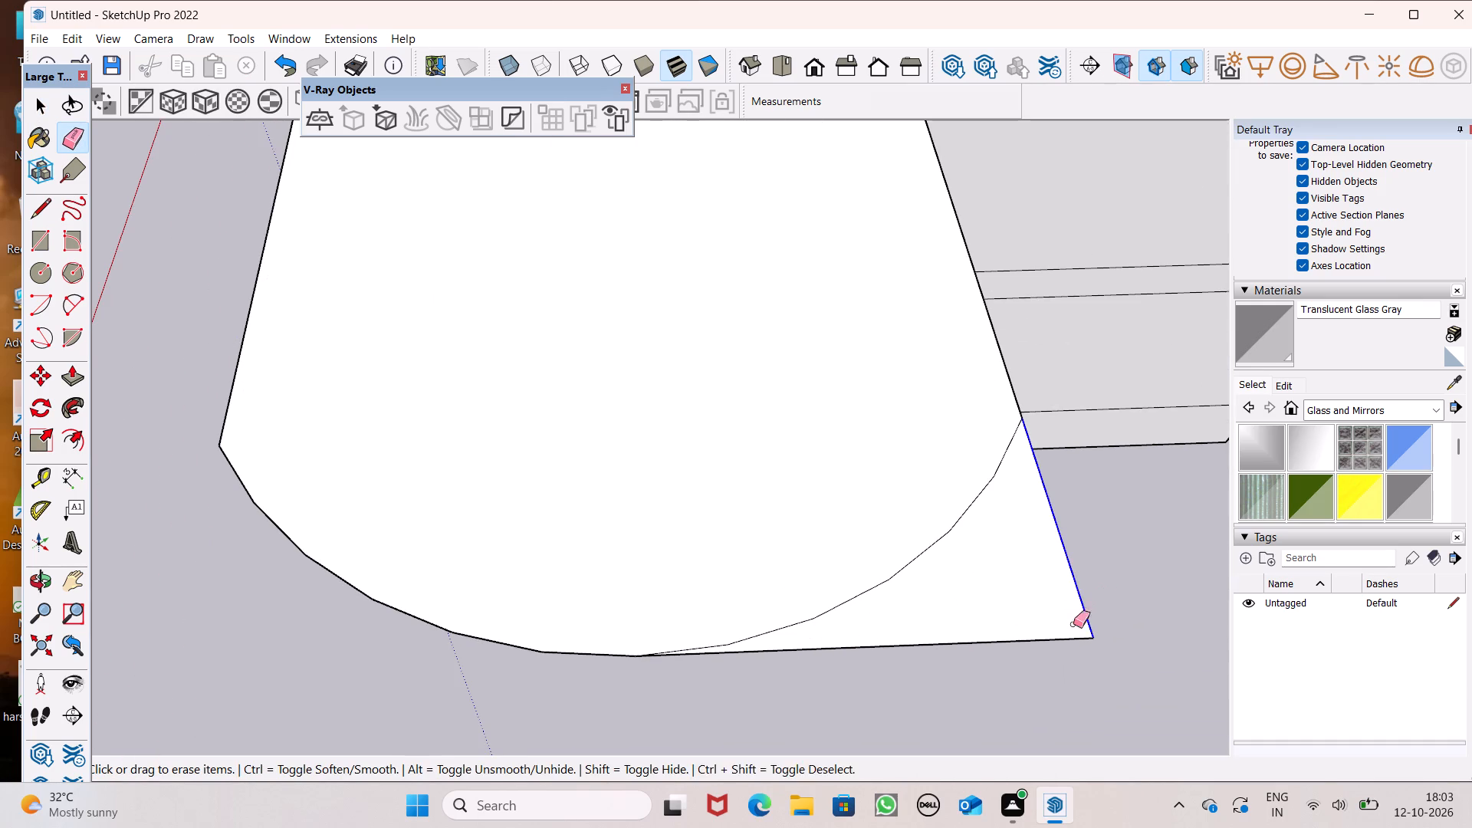
drag(1073, 624, 1045, 636)
key(space)
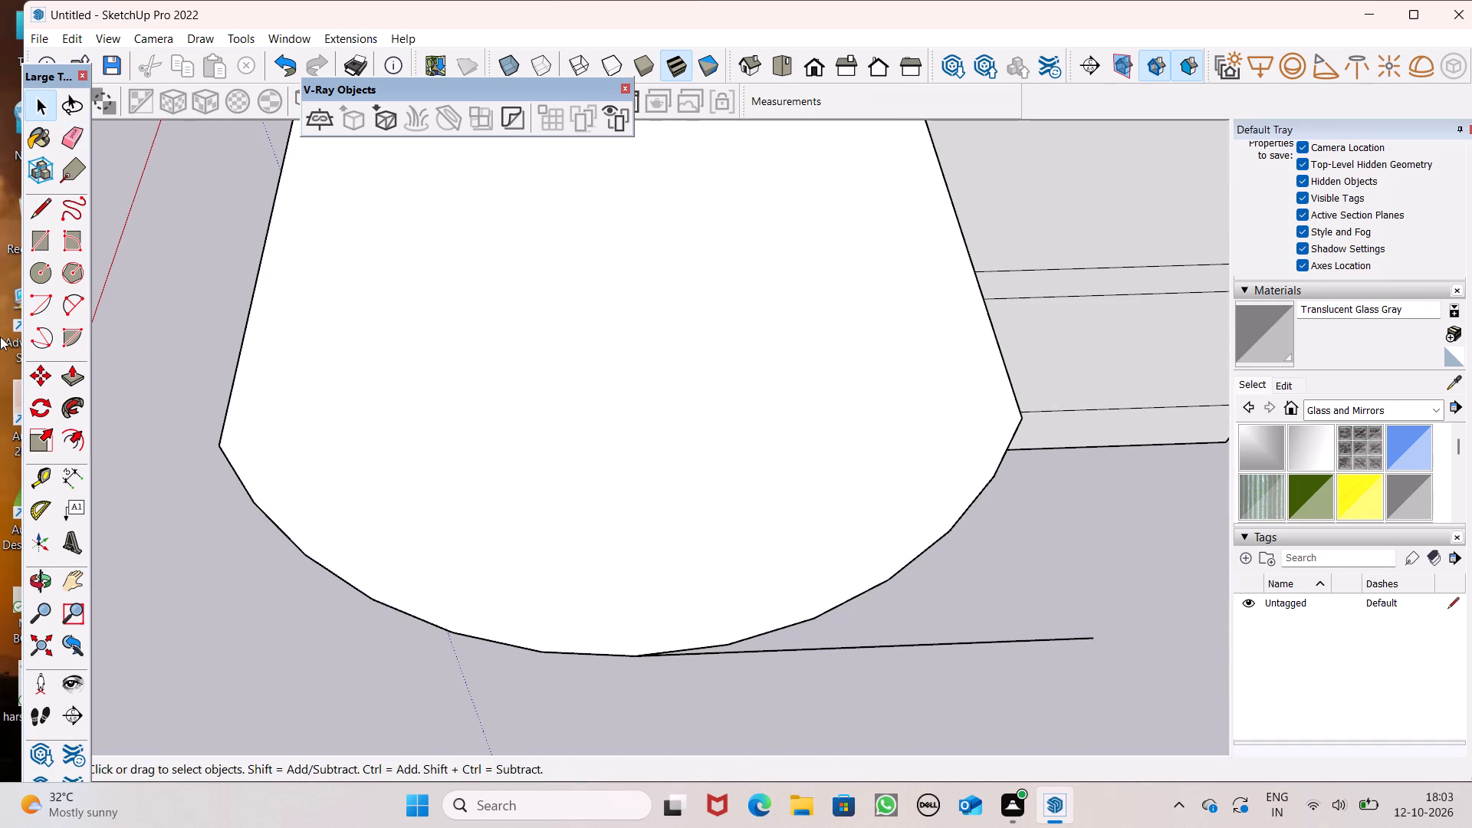
click(71, 140)
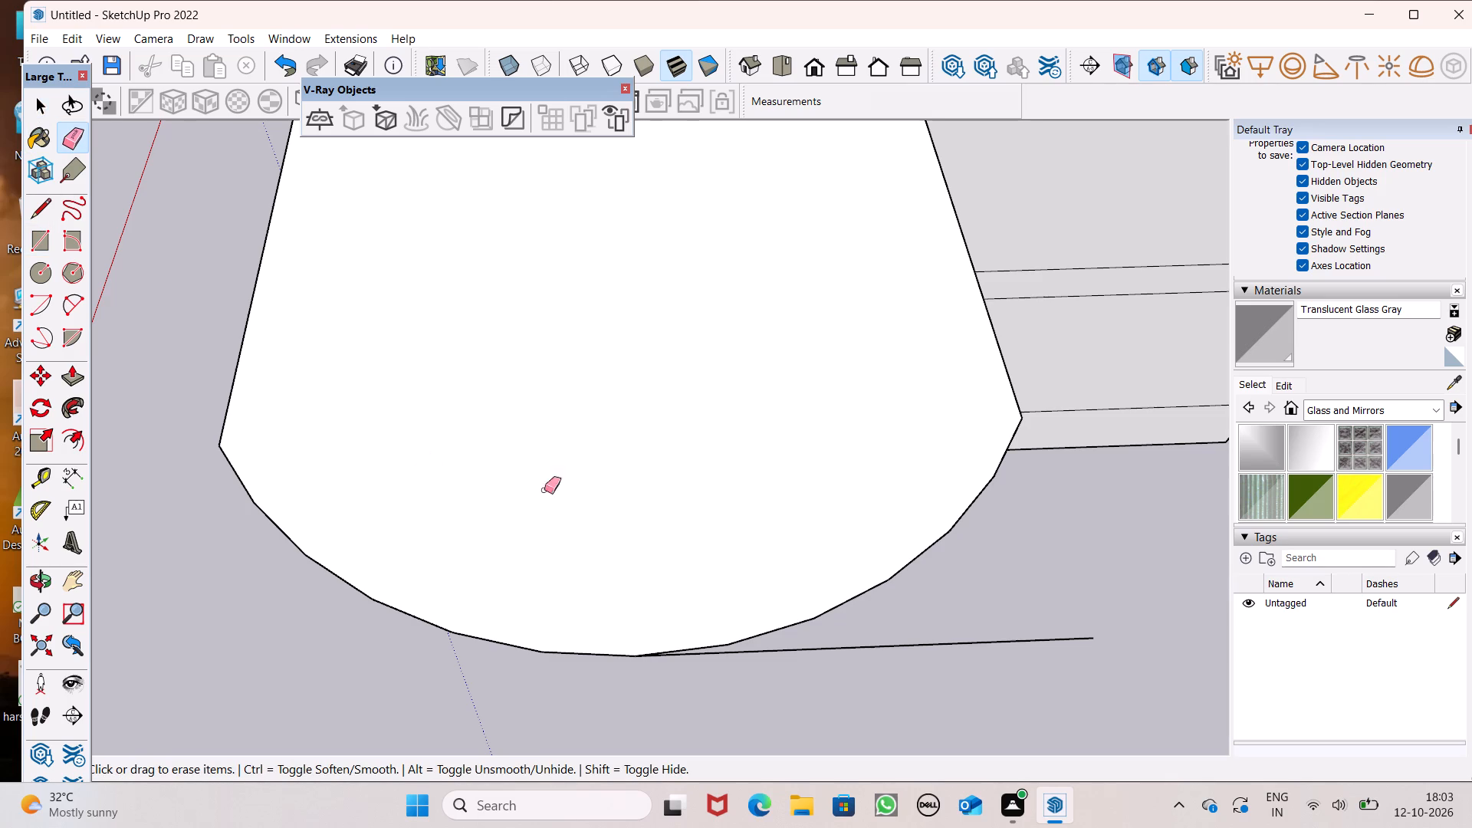
click(889, 662)
drag(895, 644, 895, 654)
scroll(889, 655, down, 6)
key(space)
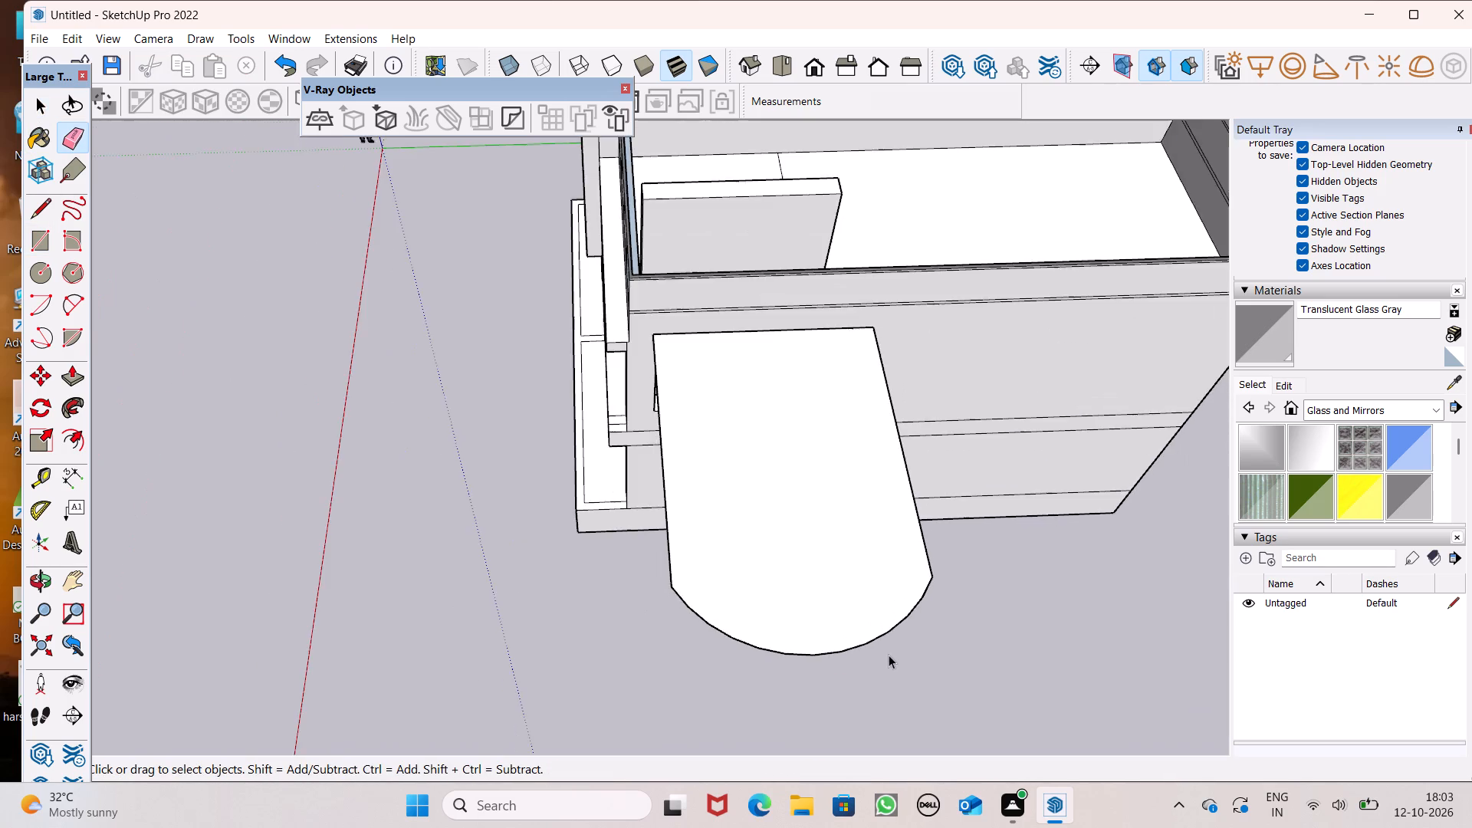
Push/Pull the rounded roof face to a thickness of 6".
scroll(889, 655, down, 3)
scroll(889, 655, up, 1)
scroll(889, 655, down, 1)
middle_drag(892, 659, 1285, 560)
scroll(602, 571, down, 4)
scroll(795, 347, up, 2)
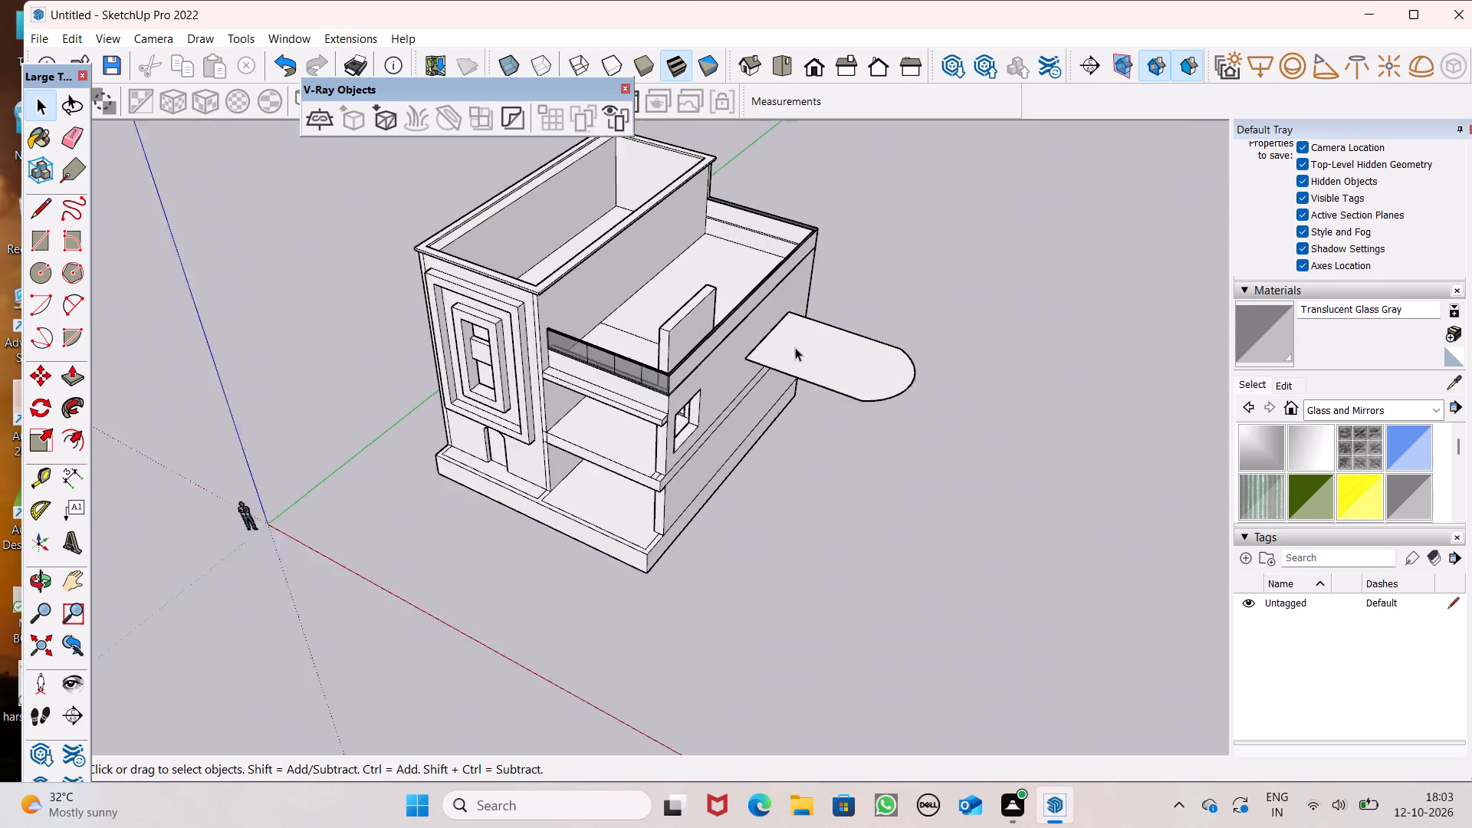
scroll(795, 347, up, 4)
scroll(308, 451, down, 2)
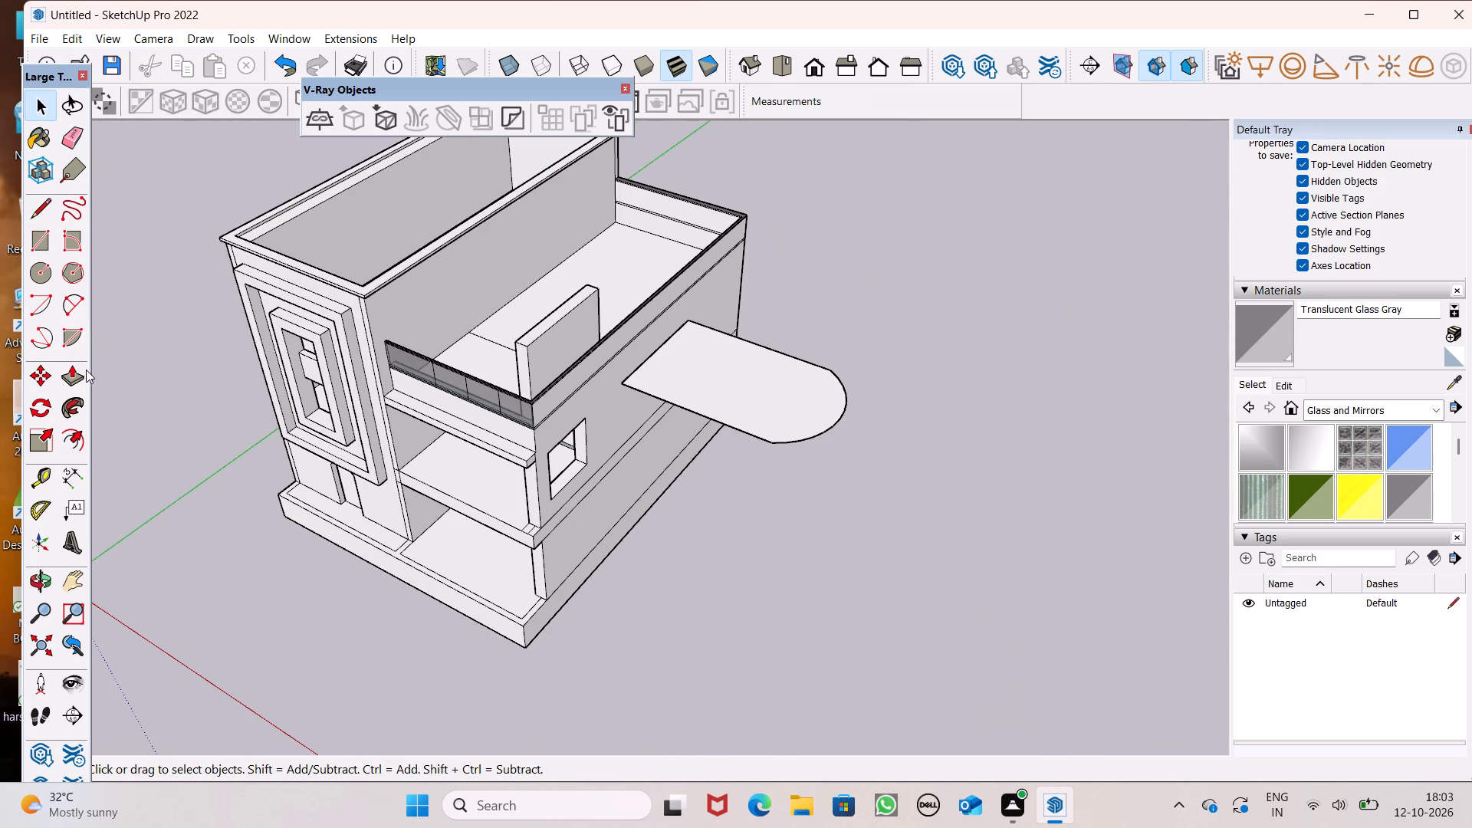
click(74, 371)
scroll(814, 434, up, 4)
middle_drag(810, 441, 889, 389)
scroll(708, 293, up, 5)
drag(736, 319, 784, 324)
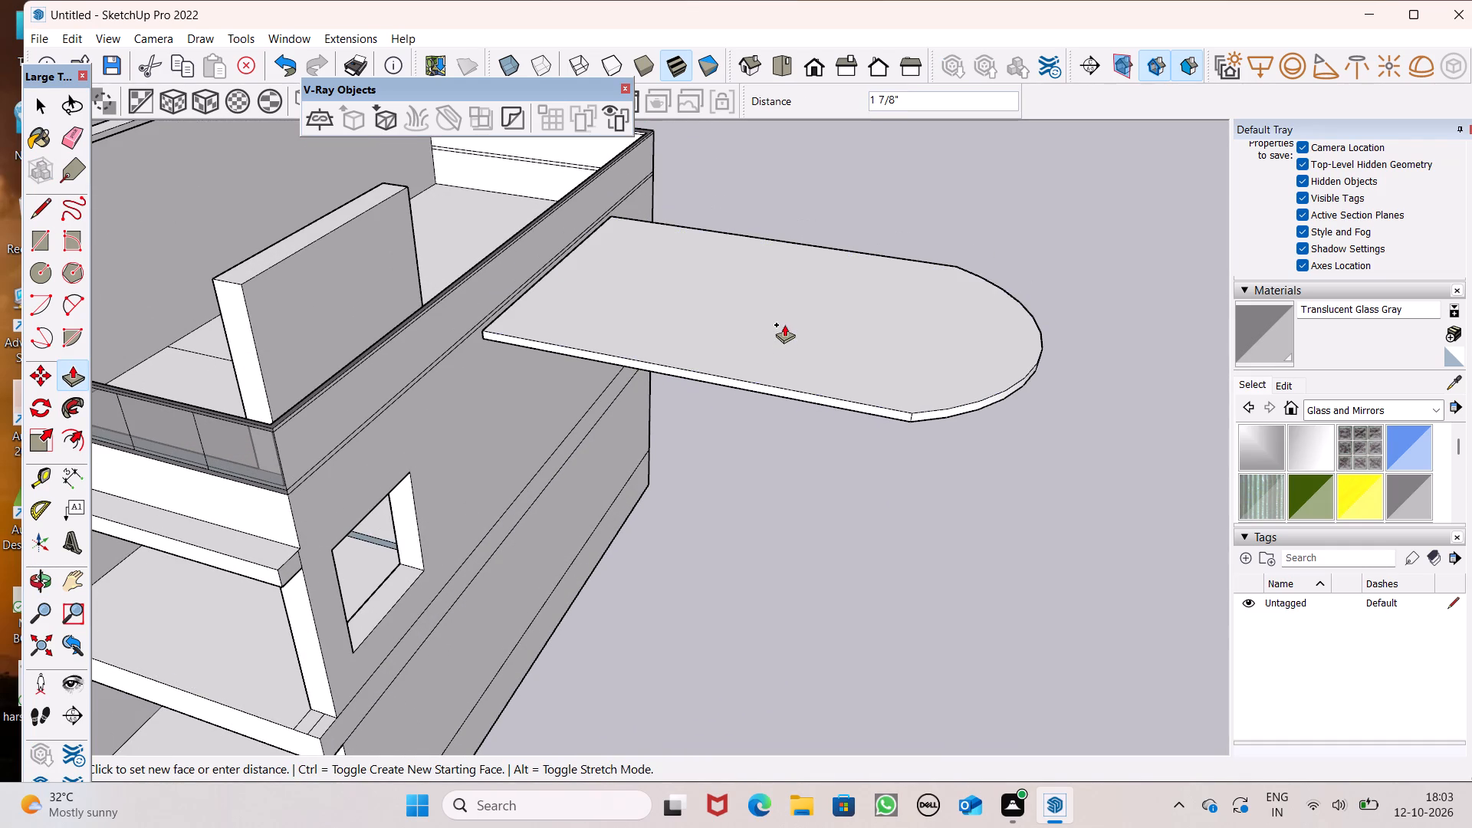
drag(784, 324, 781, 337)
key(4)
key(BackSpace)
key(6)
key(shift+quotedbl)
key(Return)
Select the whole rounded slab with its connected faces and edges and make it a group.
key(space)
triple_click(771, 366)
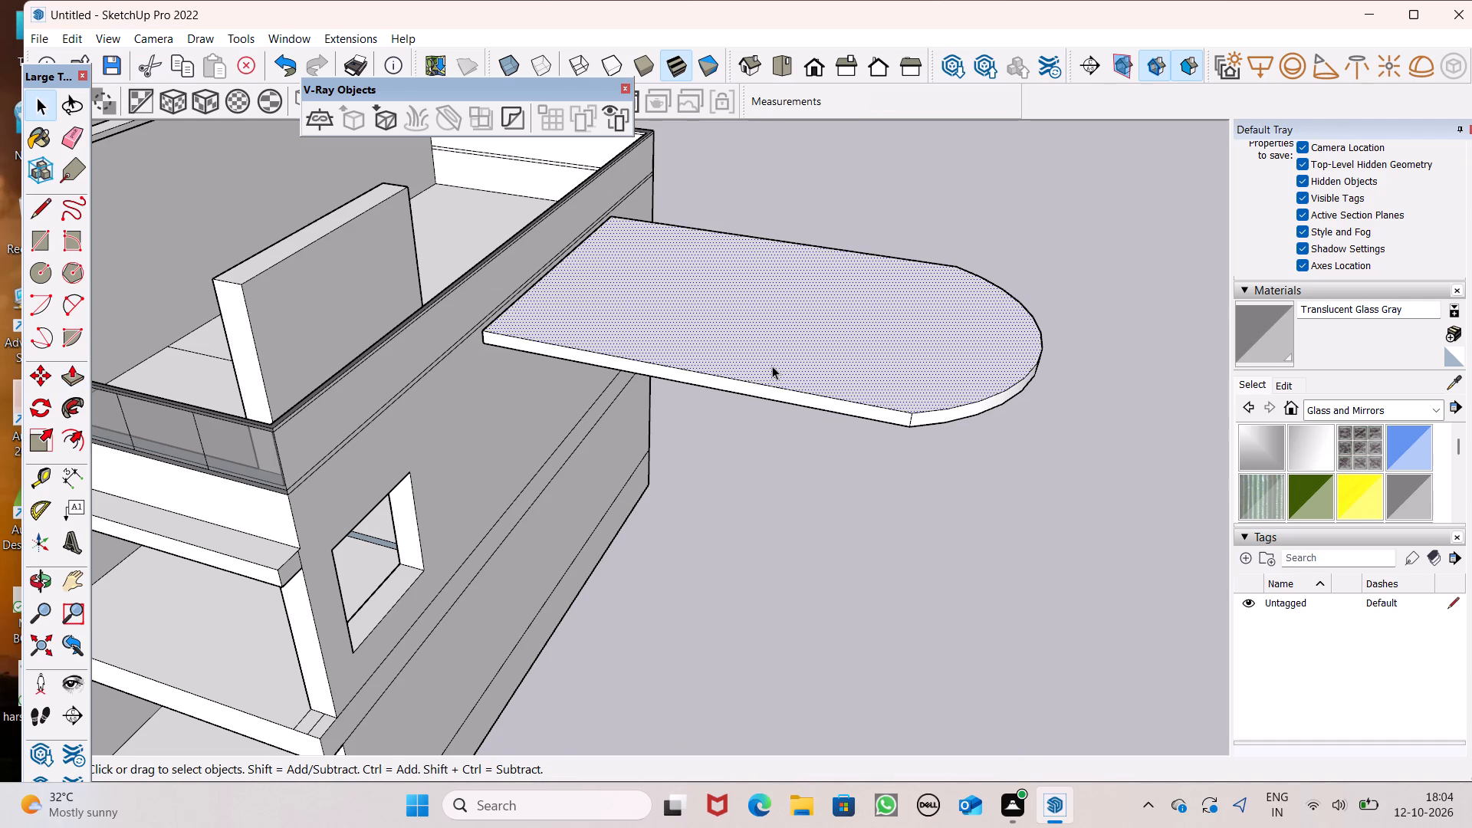
double_click(772, 366)
right_click(780, 360)
click(678, 497)
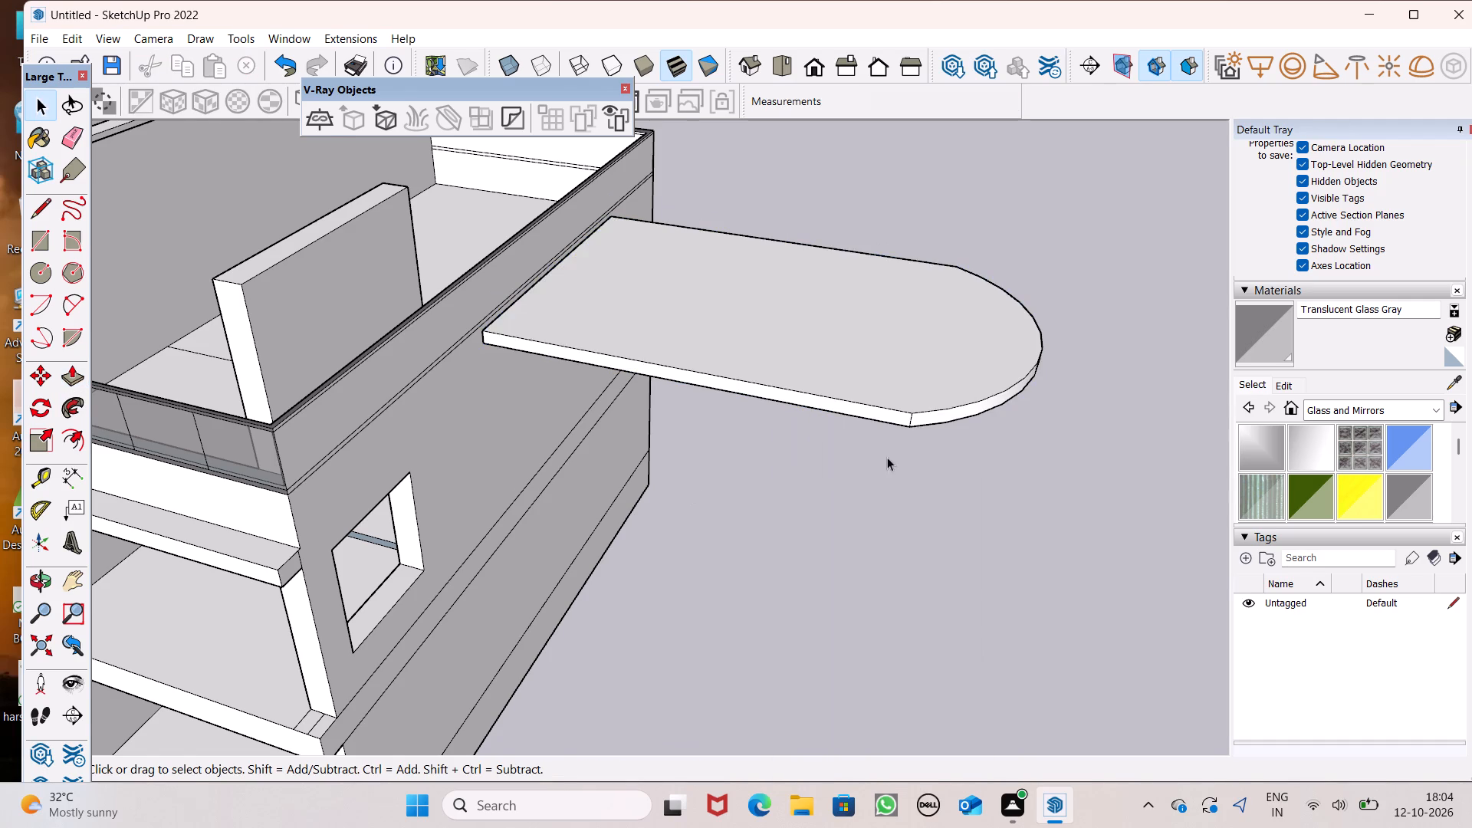
Select the whole rounded slab with its connected faces and edges and make it a group.
scroll(906, 440, down, 2)
middle_drag(988, 331, 1083, 490)
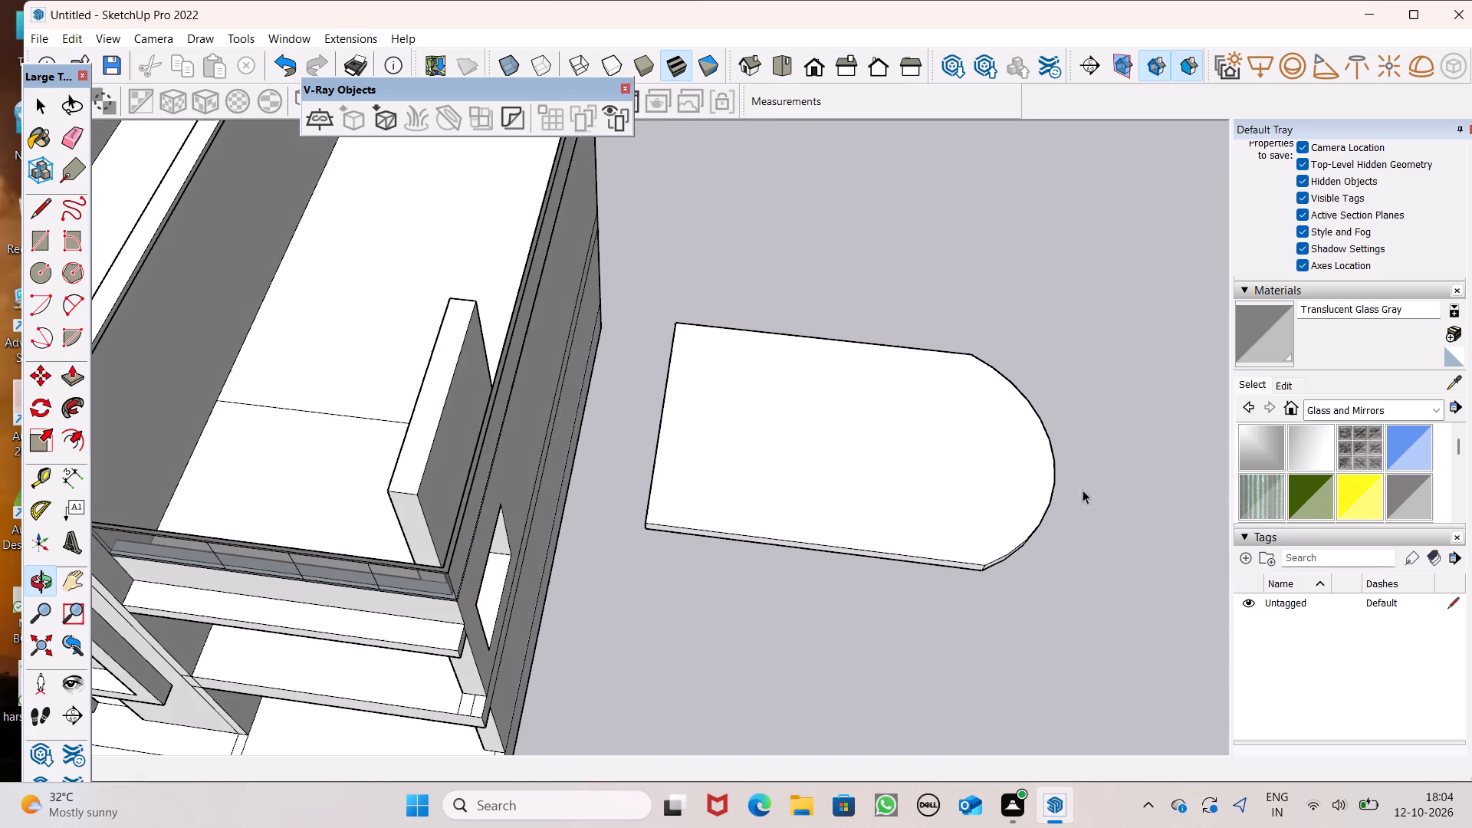
triple_click(907, 508)
right_click(904, 509)
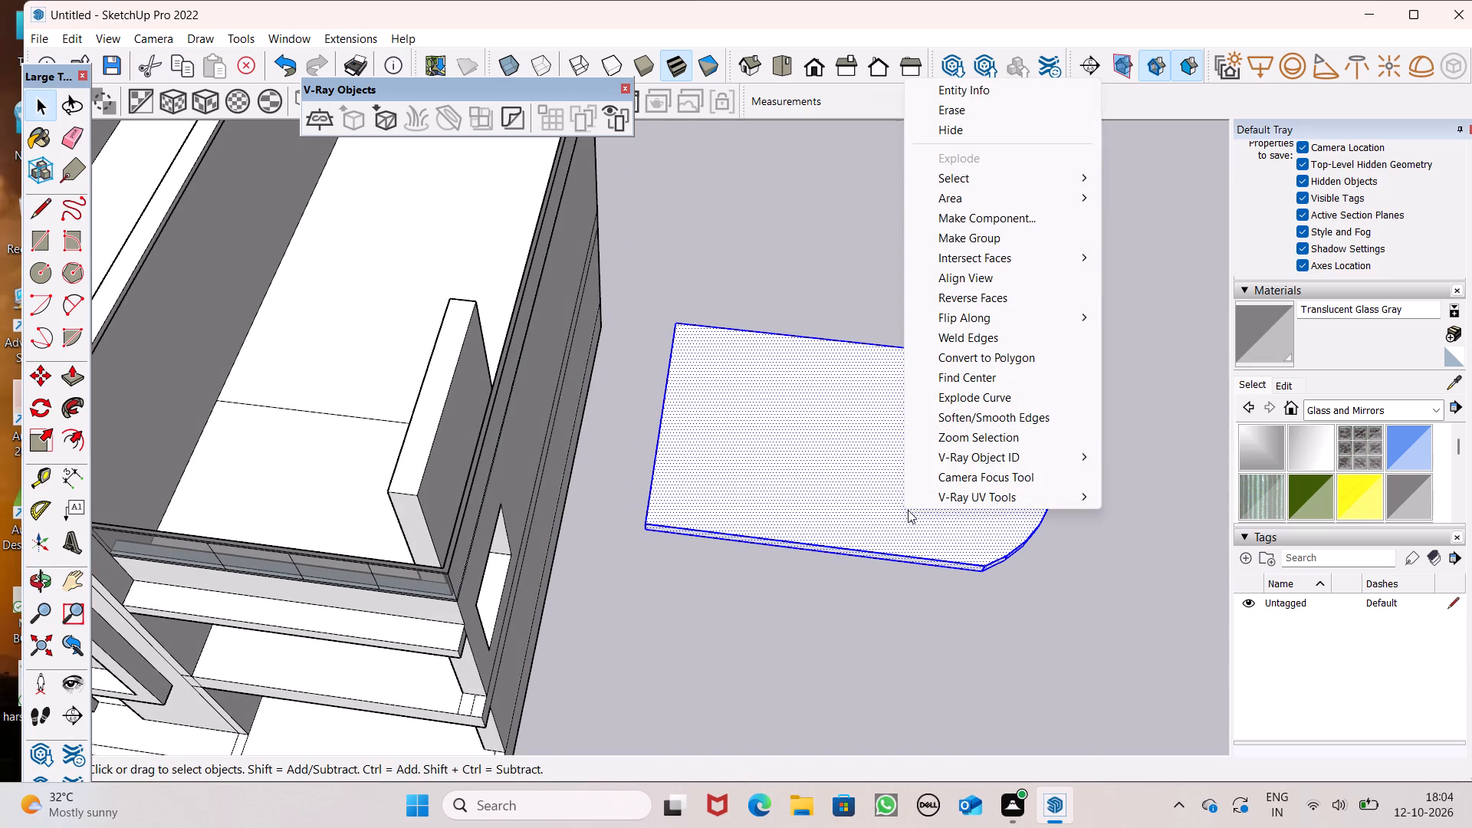
click(1004, 243)
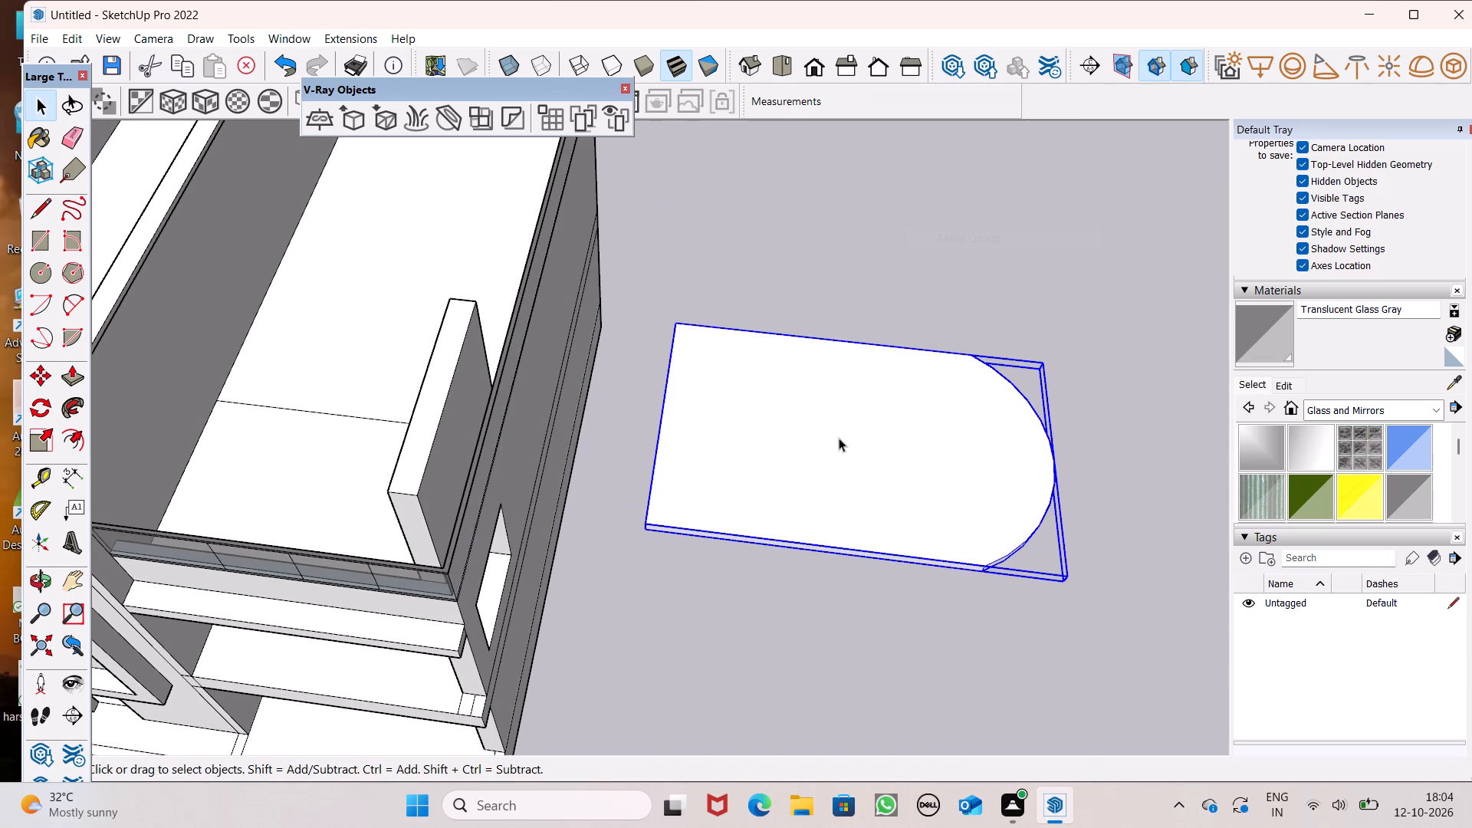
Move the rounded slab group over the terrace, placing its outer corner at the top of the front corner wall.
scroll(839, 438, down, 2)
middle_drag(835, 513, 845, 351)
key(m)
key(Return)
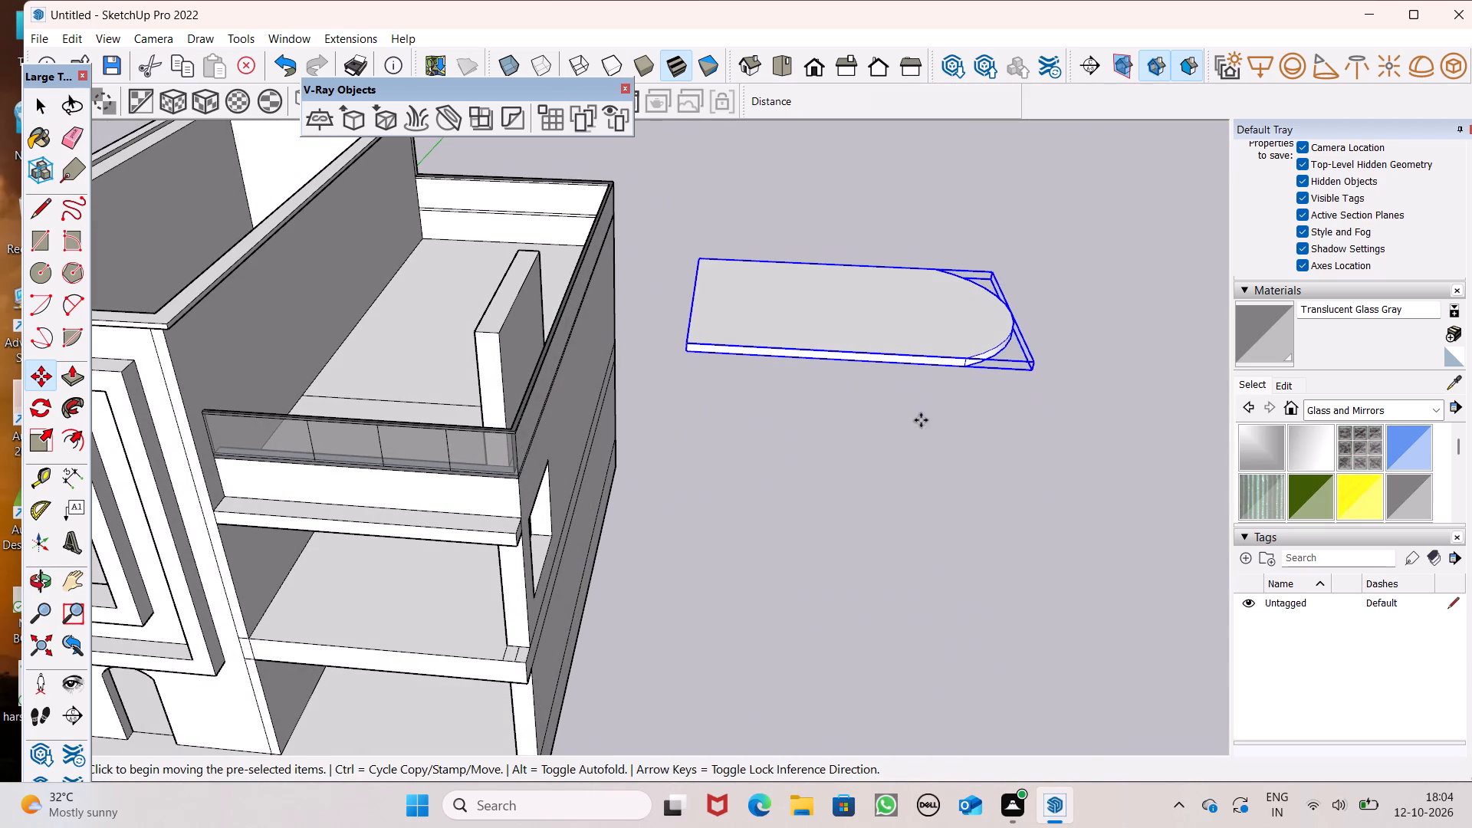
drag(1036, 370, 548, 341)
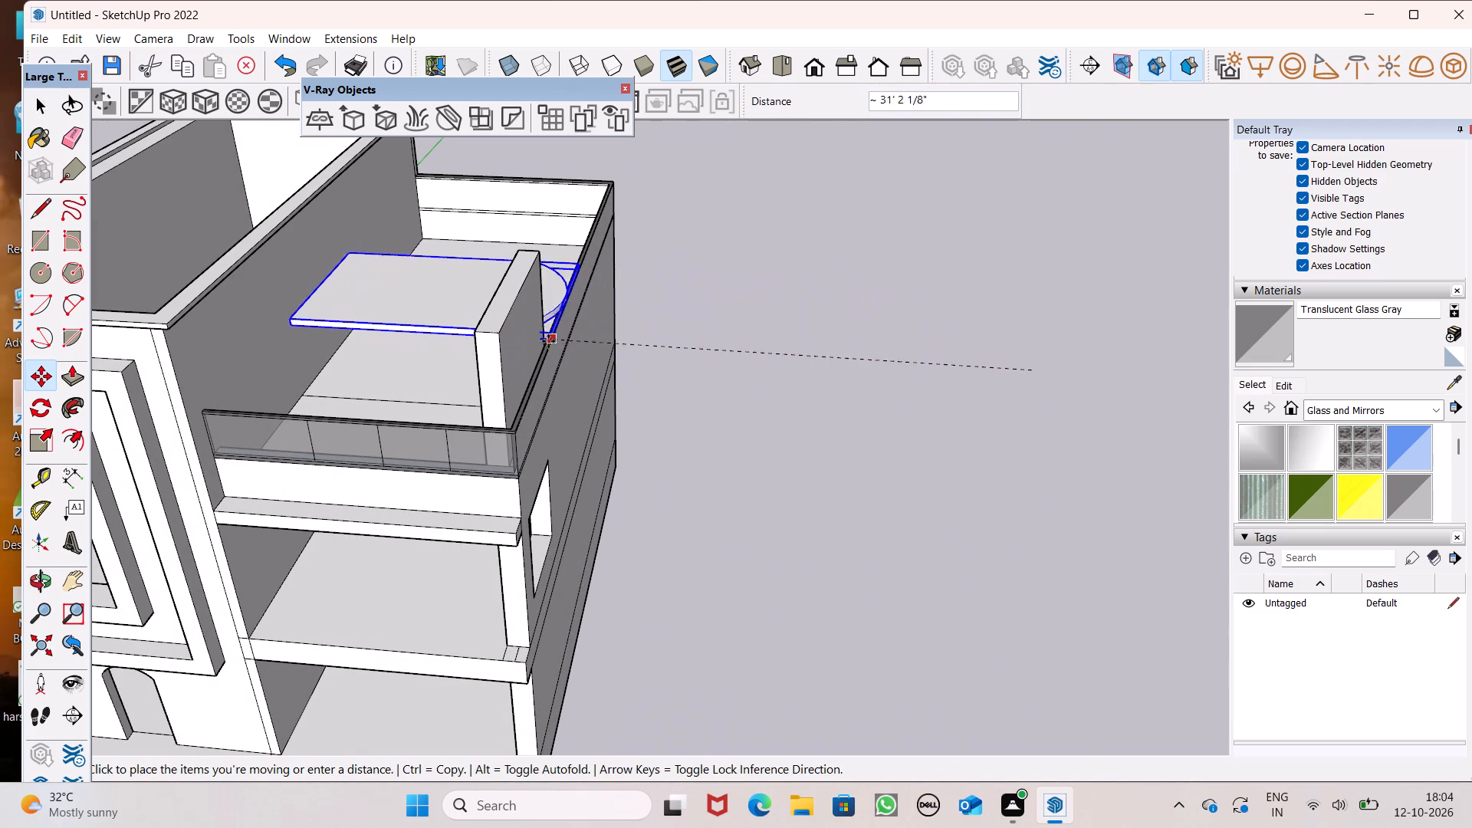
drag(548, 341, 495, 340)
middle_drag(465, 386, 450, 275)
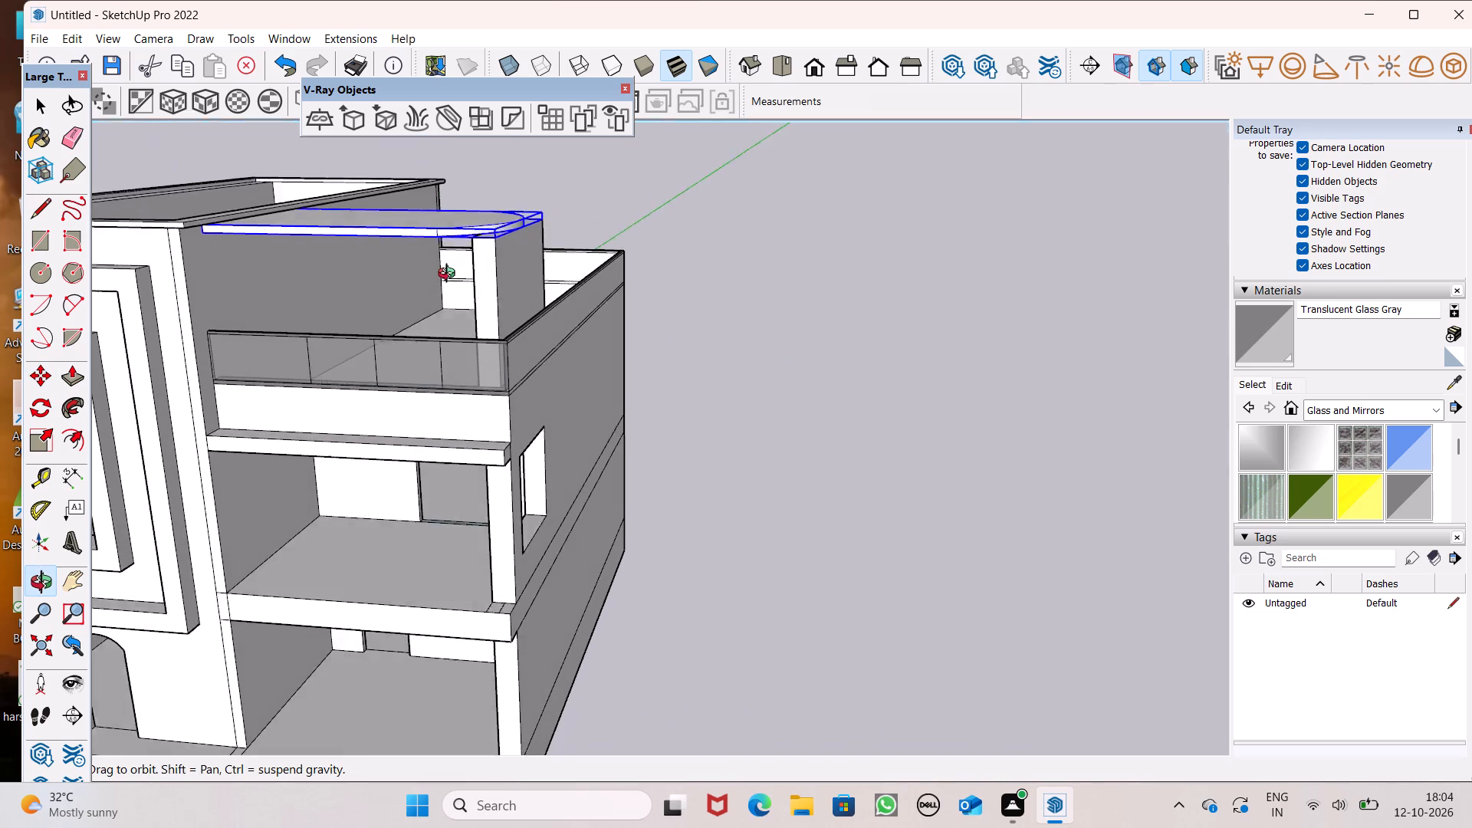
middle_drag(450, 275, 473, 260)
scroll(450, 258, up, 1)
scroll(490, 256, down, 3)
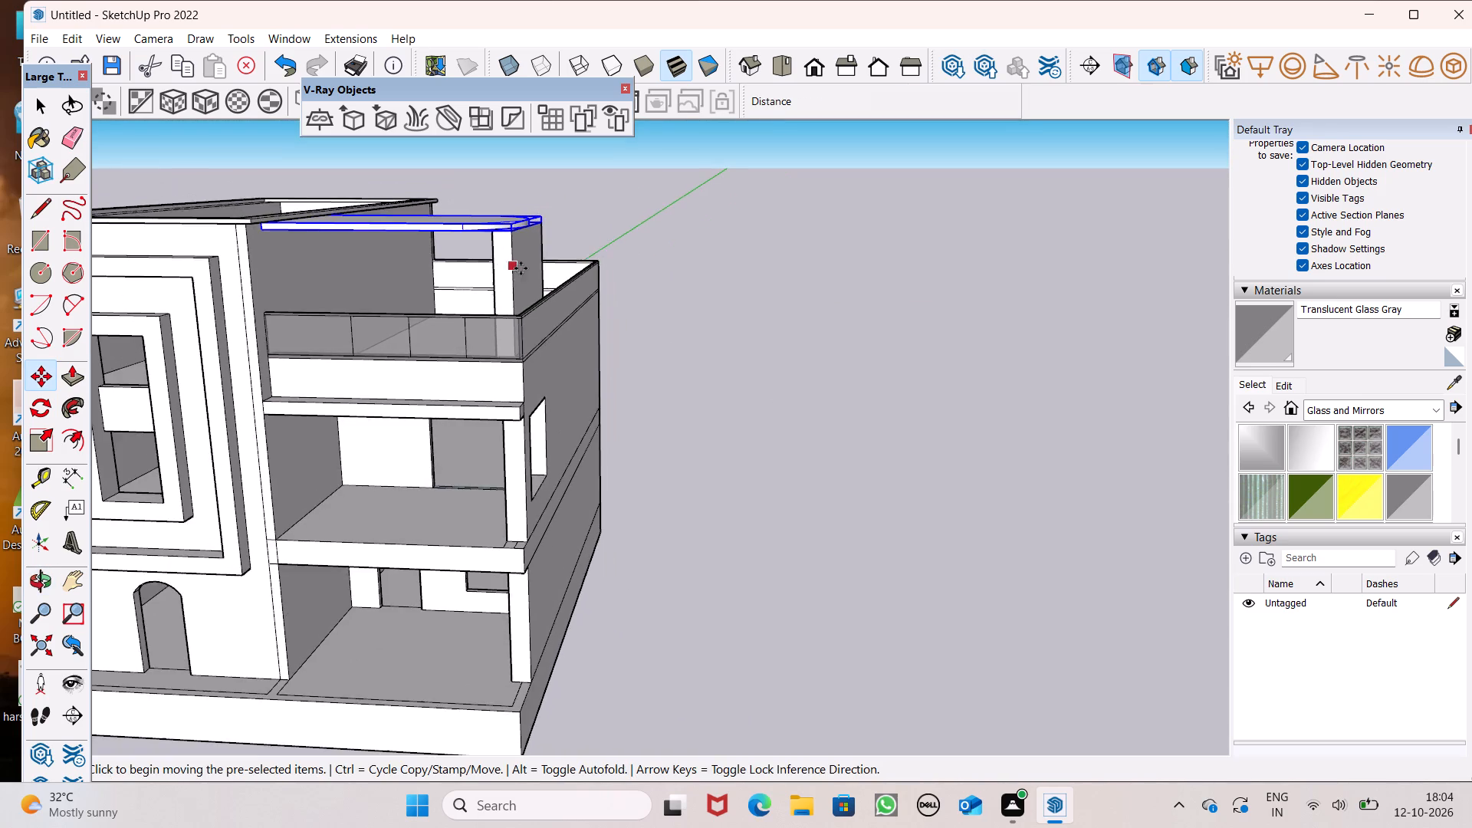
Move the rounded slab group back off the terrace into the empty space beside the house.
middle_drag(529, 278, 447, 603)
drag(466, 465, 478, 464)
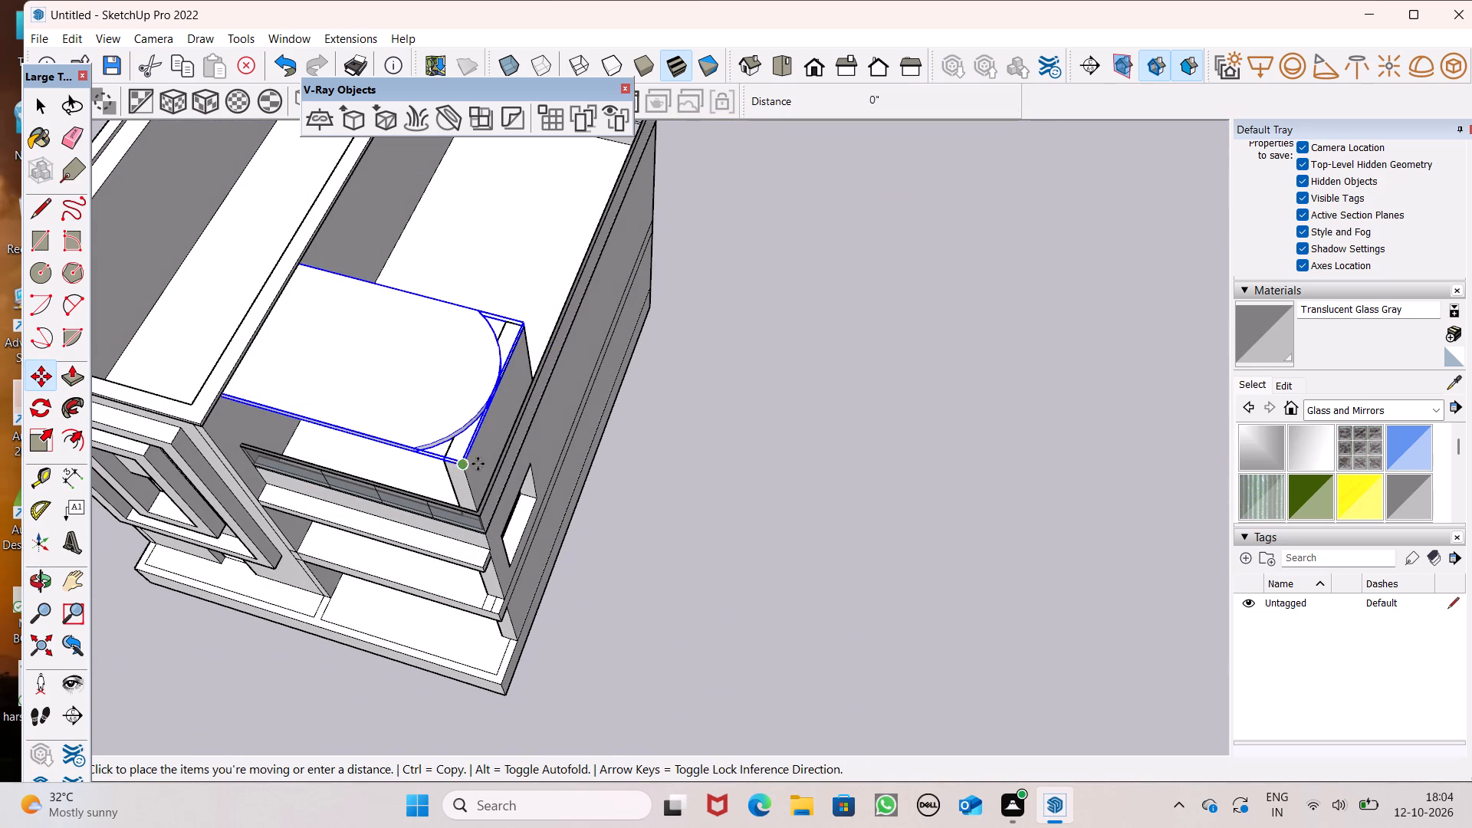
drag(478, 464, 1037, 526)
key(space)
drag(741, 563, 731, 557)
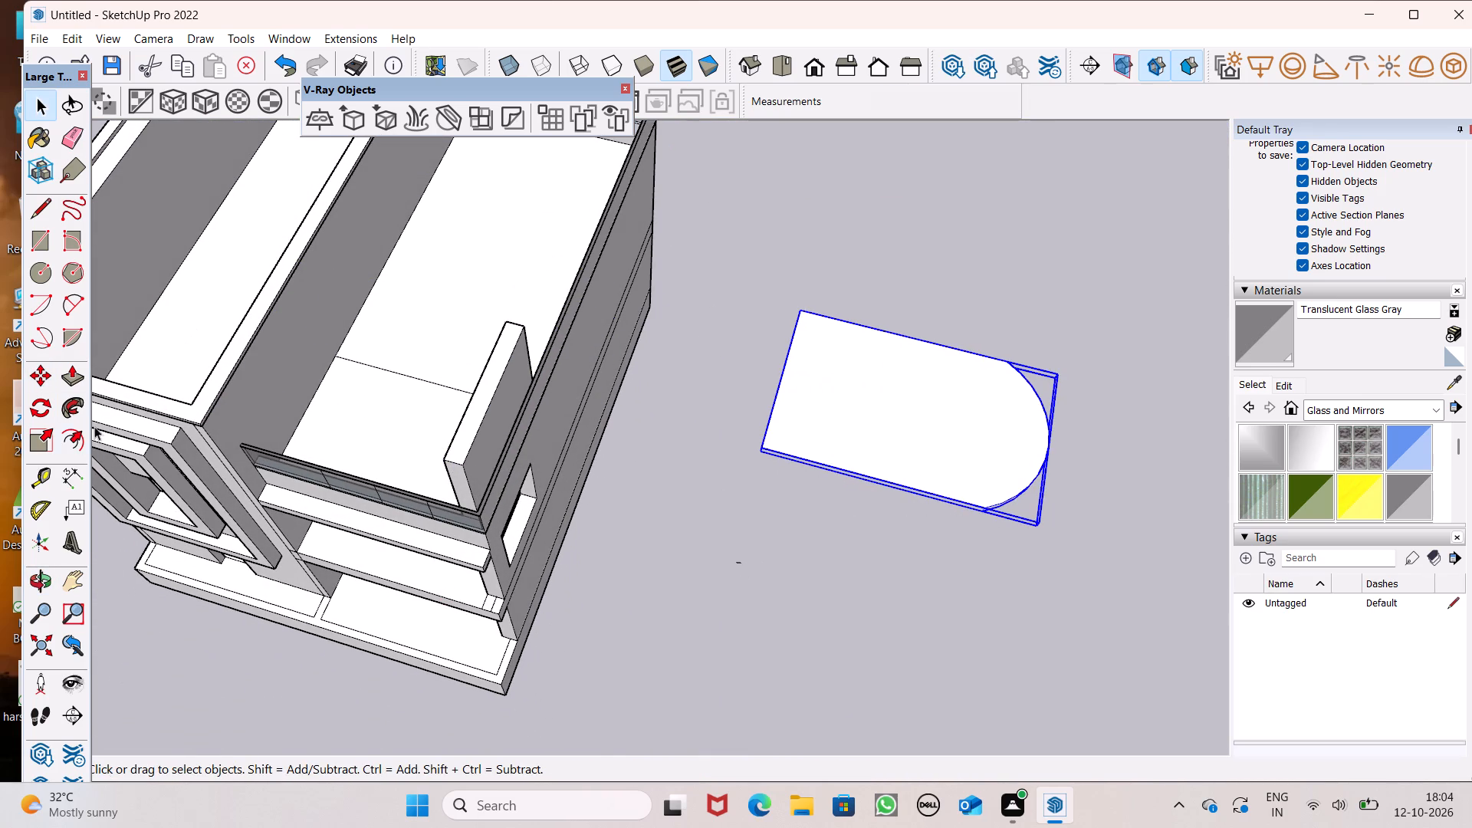
Push/Pull the top face of the front corner wall down by about 3' 1 1/16".
click(80, 376)
scroll(381, 429, up, 5)
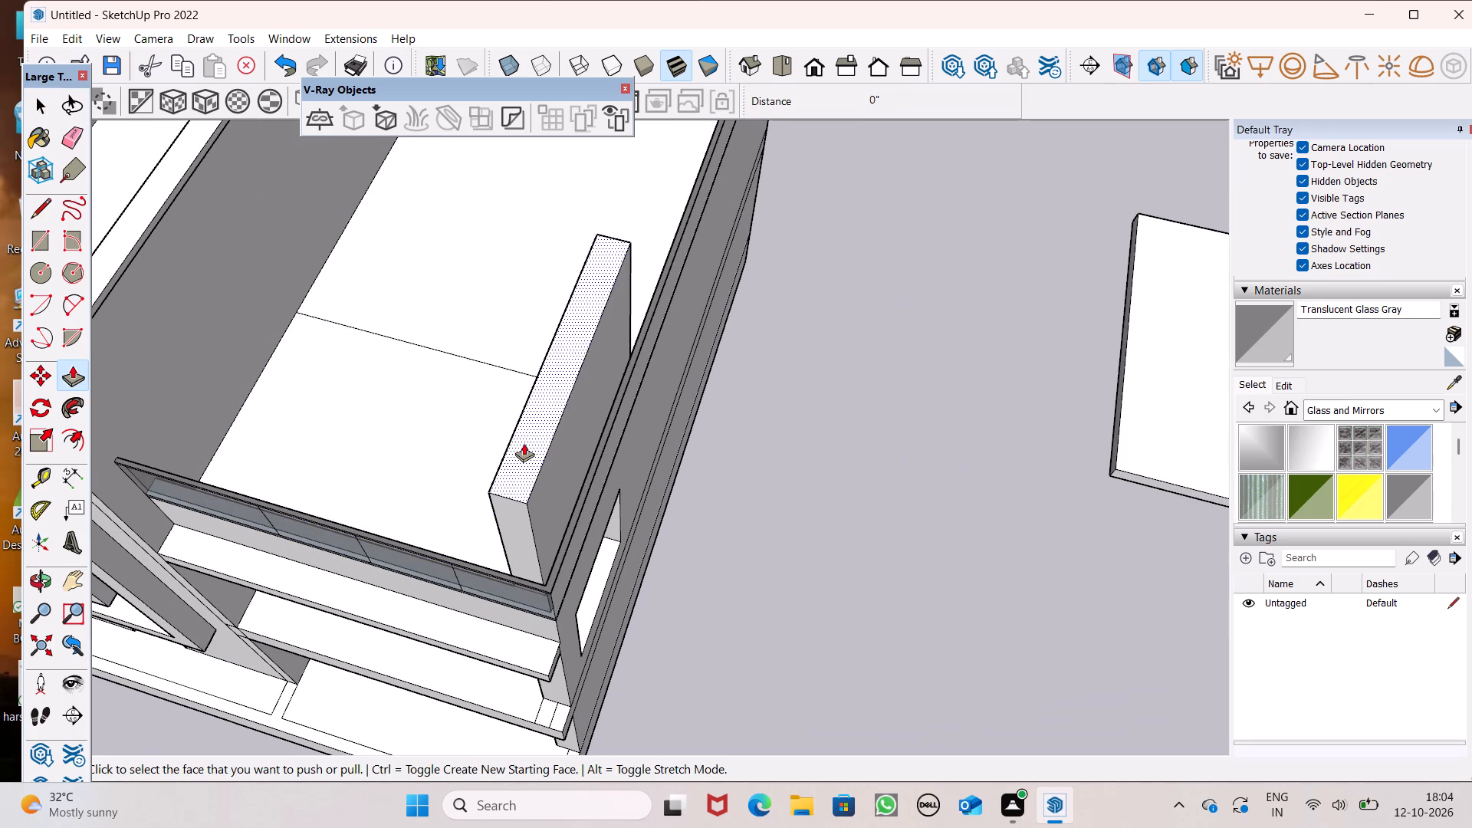
drag(524, 443, 527, 482)
Erase the leftover thin face and its stray vertical edges standing above the lowered corner wall.
scroll(536, 484, up, 1)
middle_drag(535, 484, 680, 298)
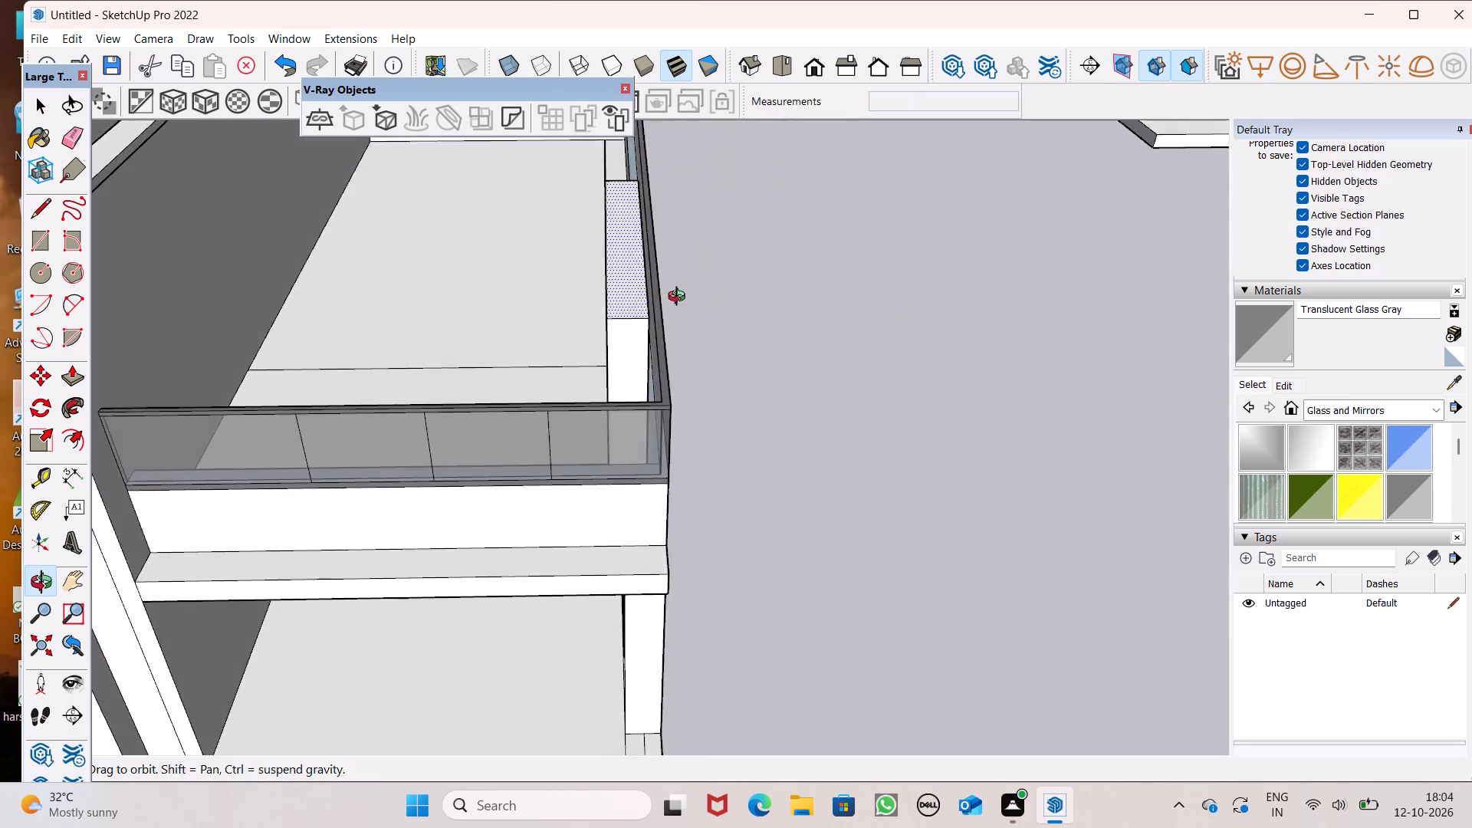
middle_drag(680, 298, 758, 253)
scroll(677, 277, down, 2)
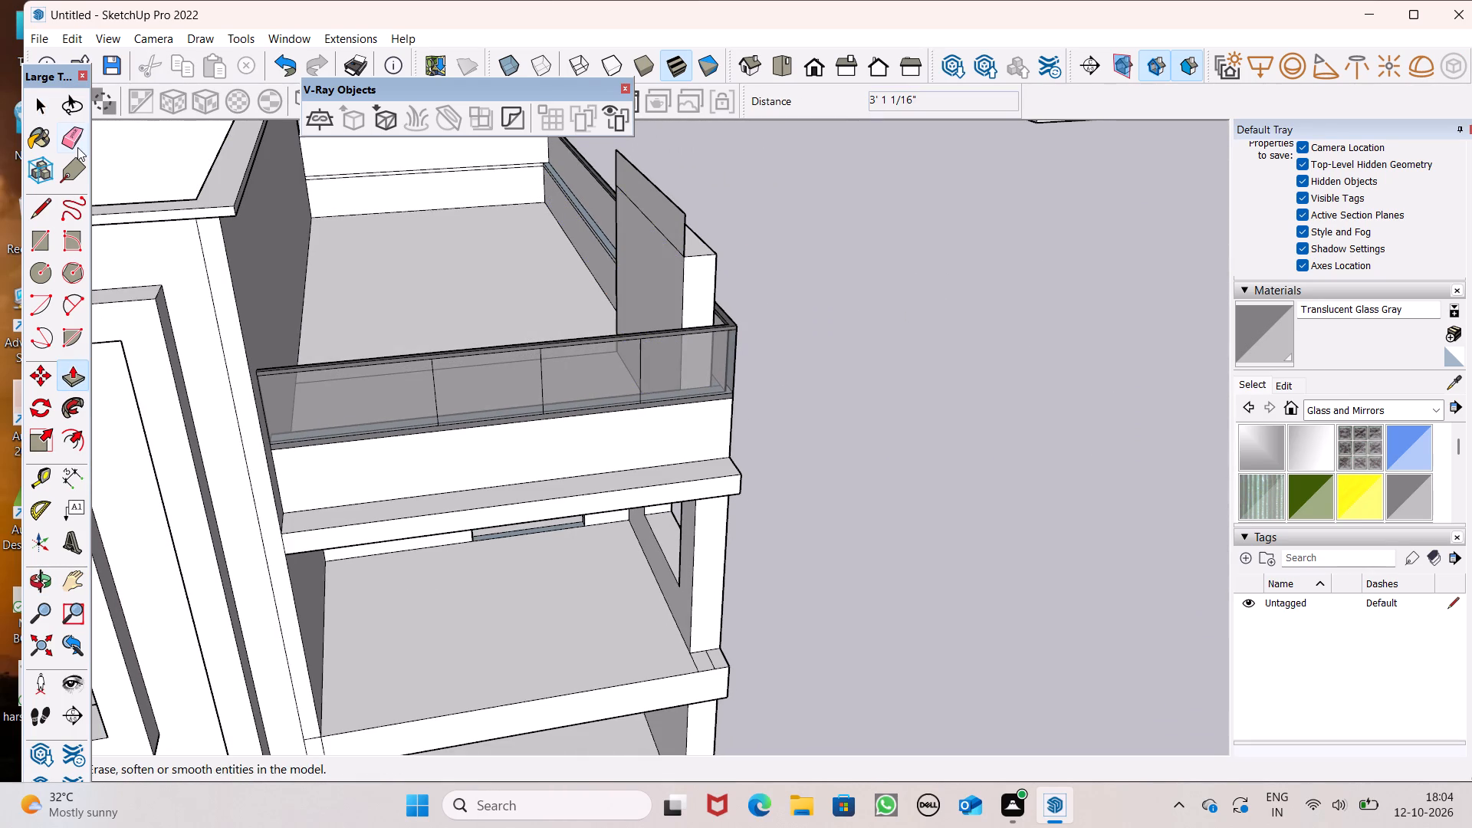
click(77, 144)
scroll(458, 321, down, 4)
middle_drag(568, 261, 582, 228)
scroll(568, 261, up, 10)
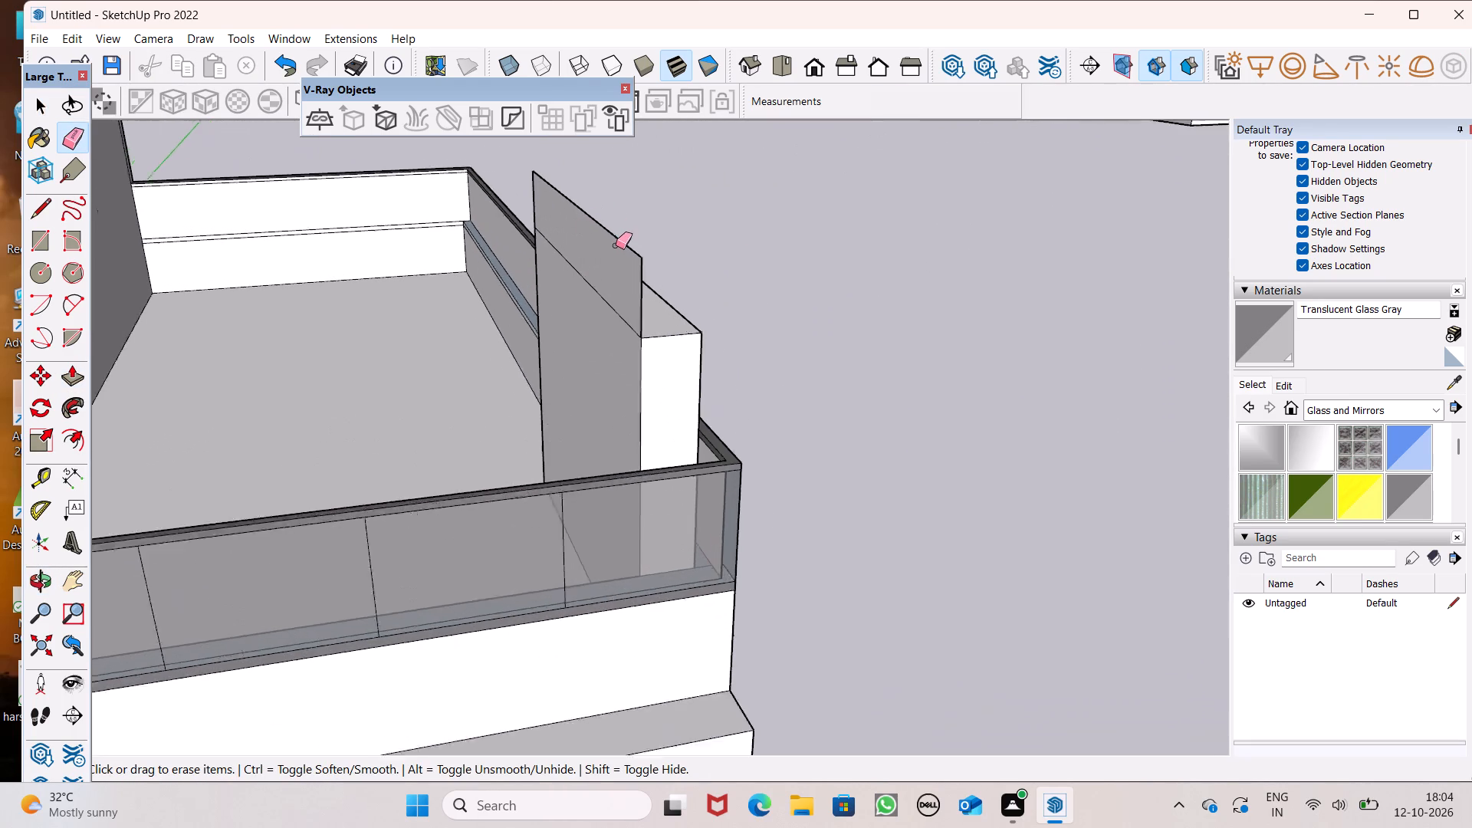
scroll(616, 245, up, 3)
drag(636, 245, 632, 252)
click(652, 294)
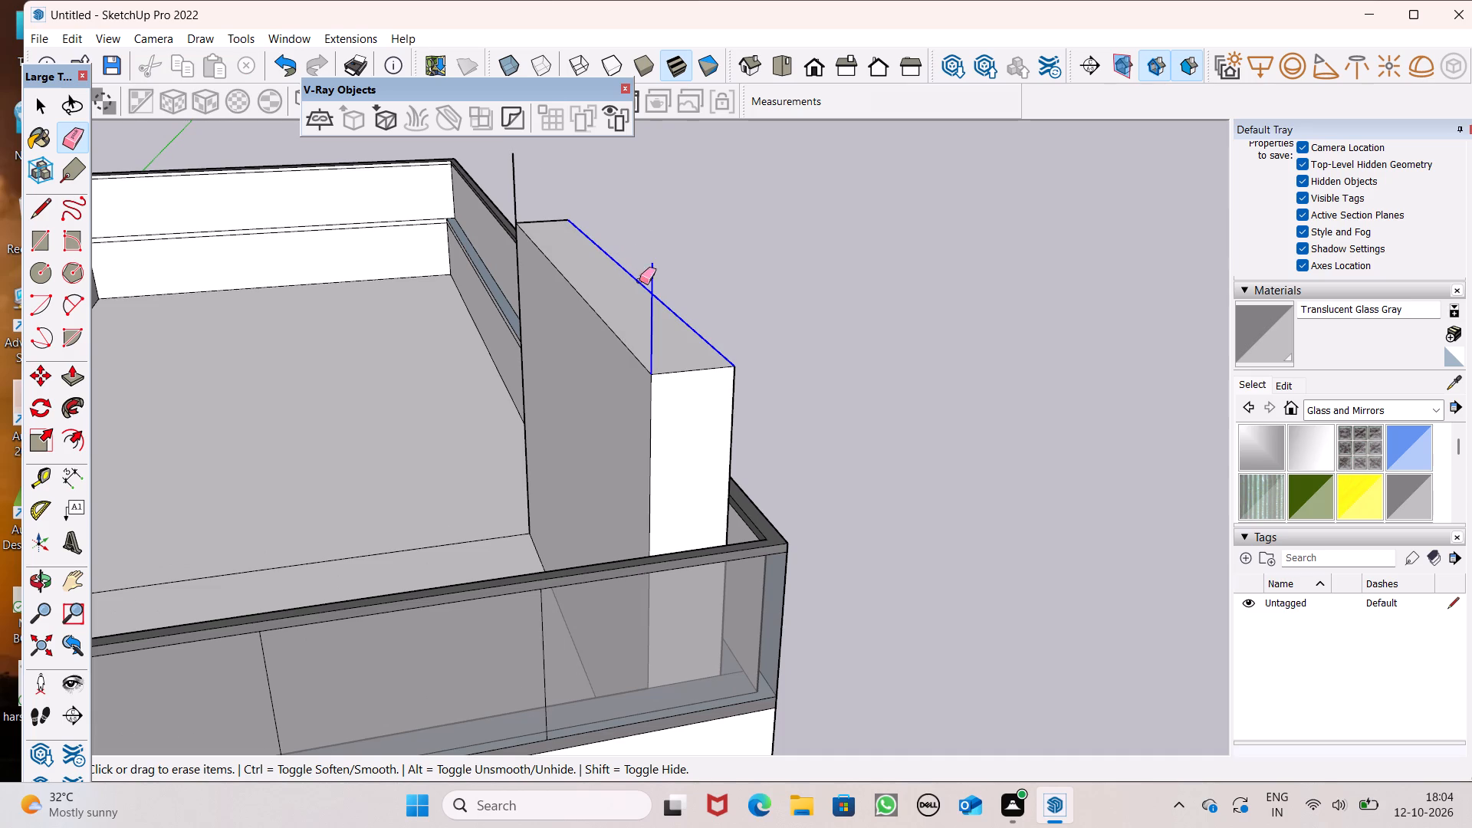
key(ctrl+z)
scroll(664, 326, up, 3)
click(645, 316)
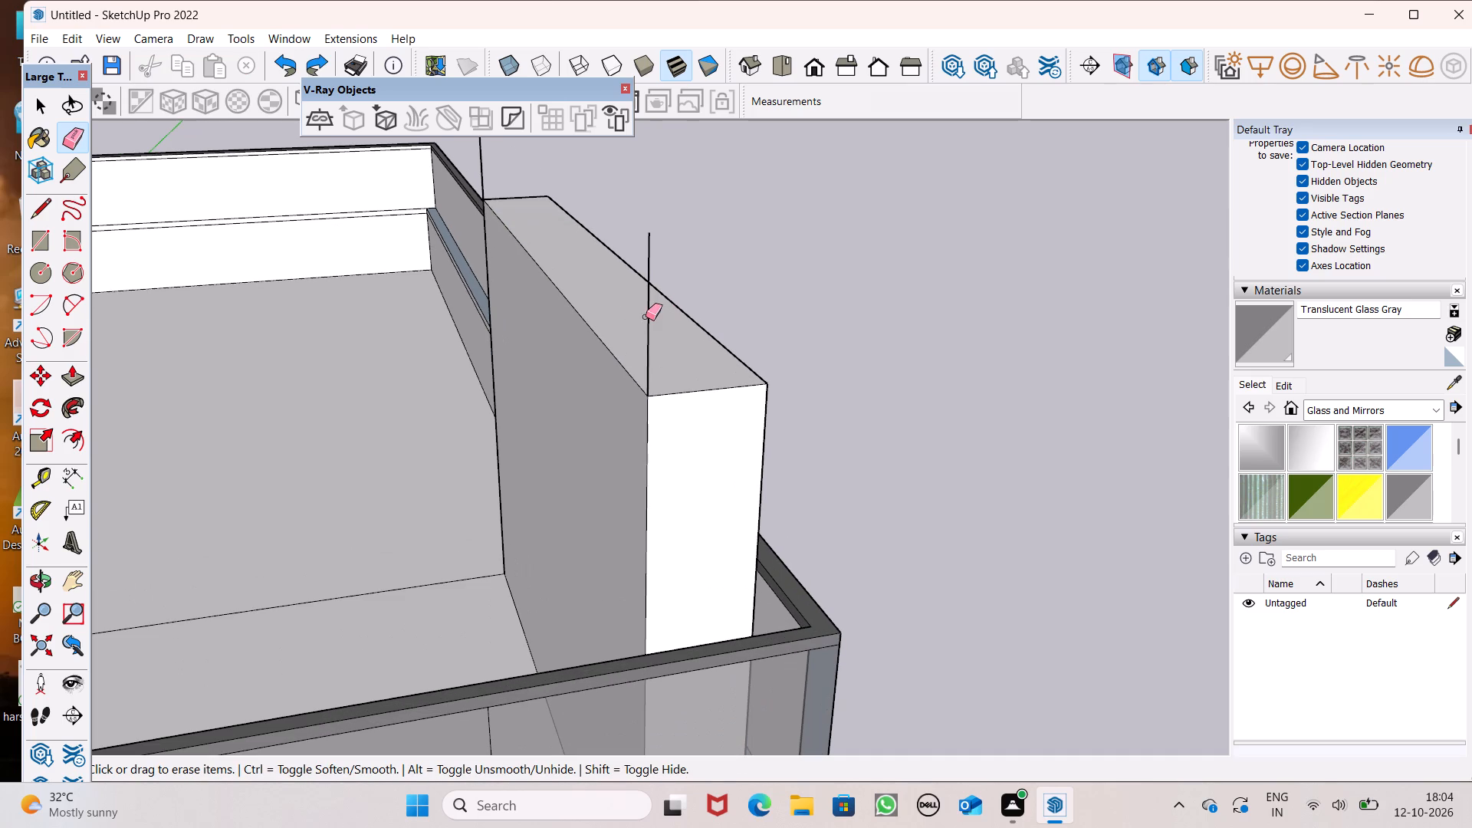
drag(650, 291, 630, 294)
drag(491, 164, 474, 161)
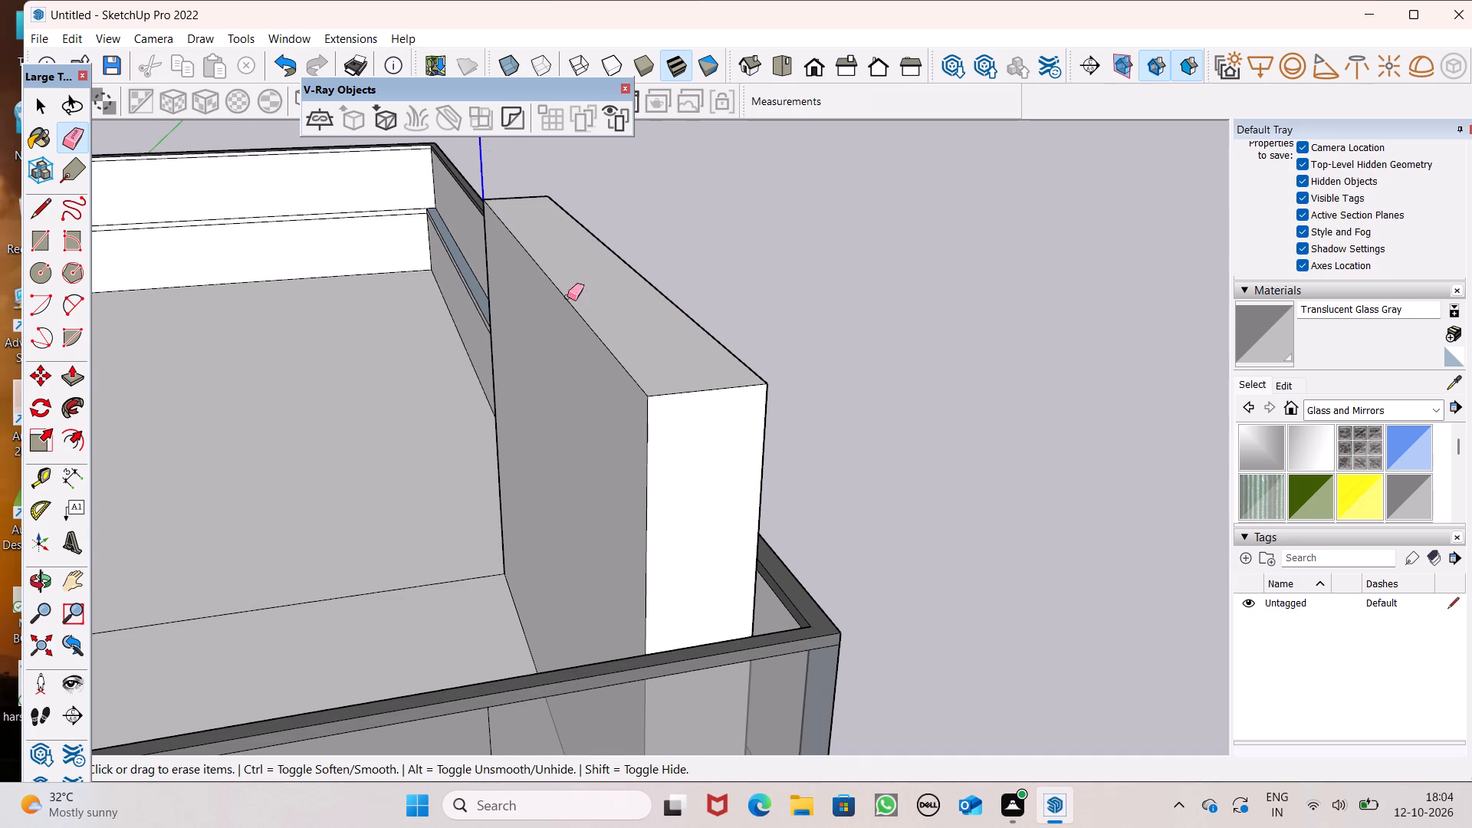
Push/Pull the top face of the front corner wall slightly upward.
scroll(567, 335, down, 6)
middle_drag(613, 418, 382, 481)
key(space)
scroll(914, 306, down, 6)
middle_drag(924, 210, 933, 191)
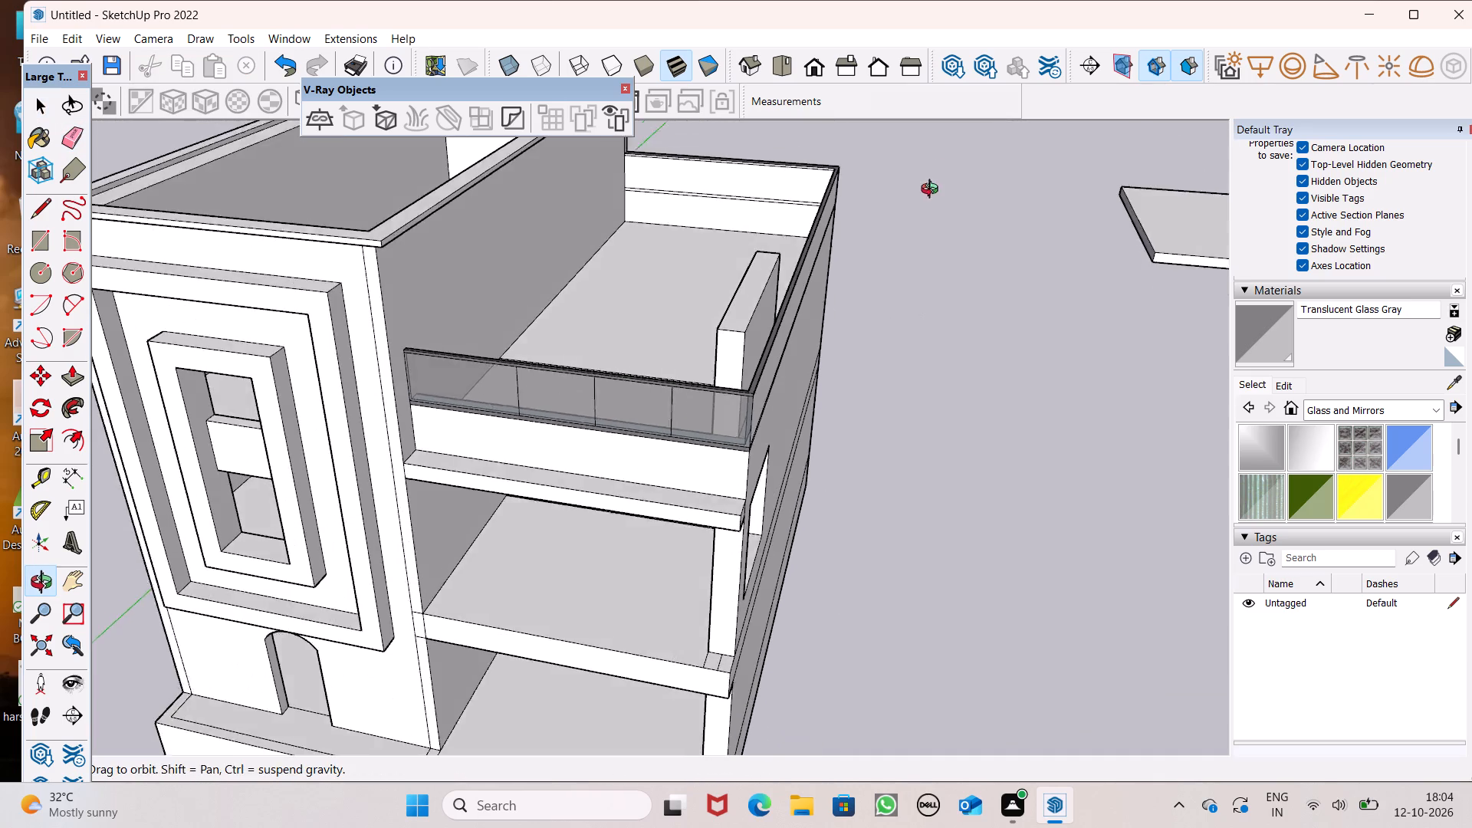
middle_drag(933, 191, 998, 120)
scroll(978, 127, down, 1)
scroll(826, 200, down, 3)
middle_drag(820, 202, 819, 203)
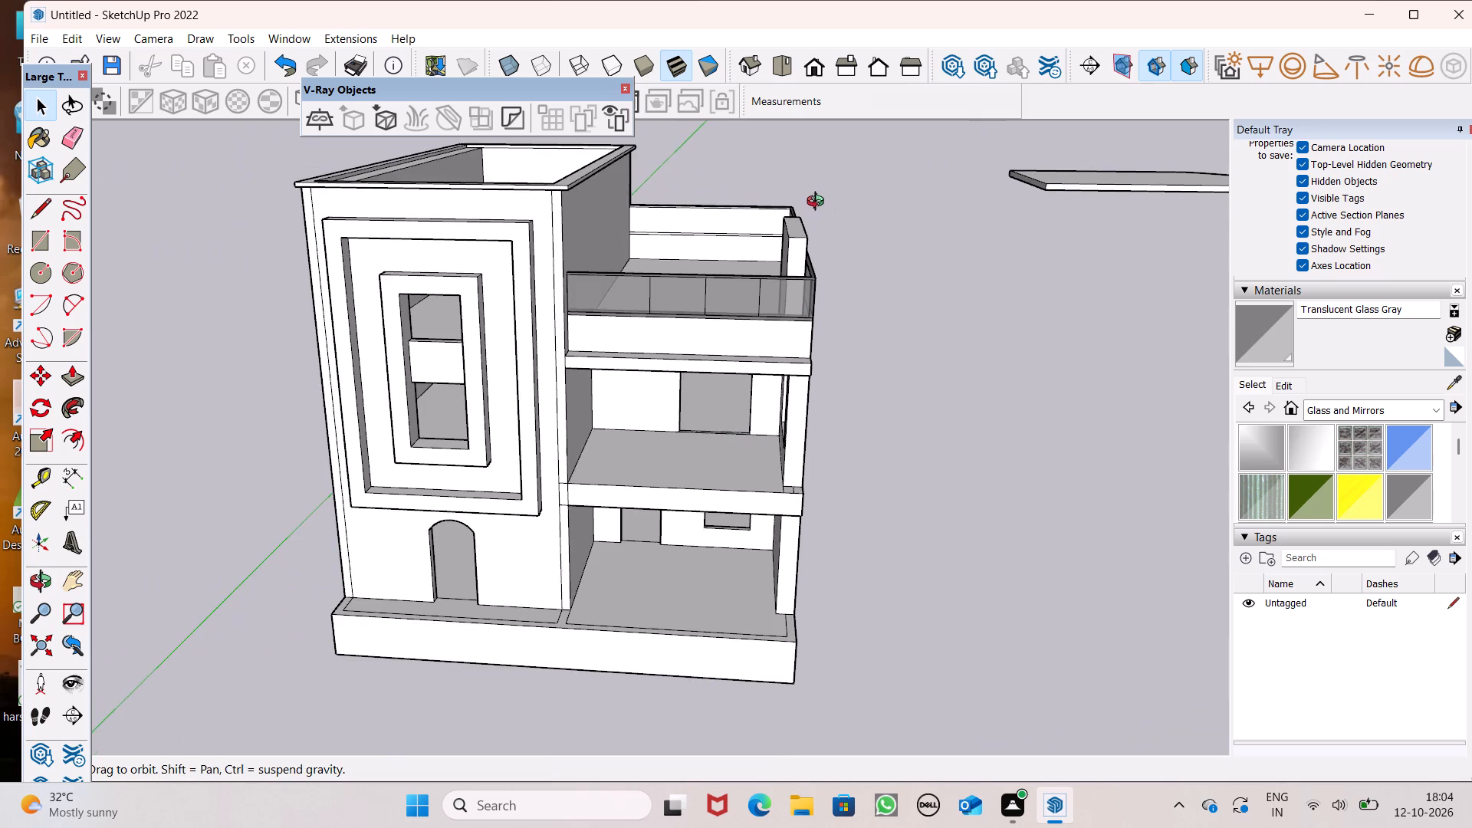
middle_drag(819, 203, 787, 259)
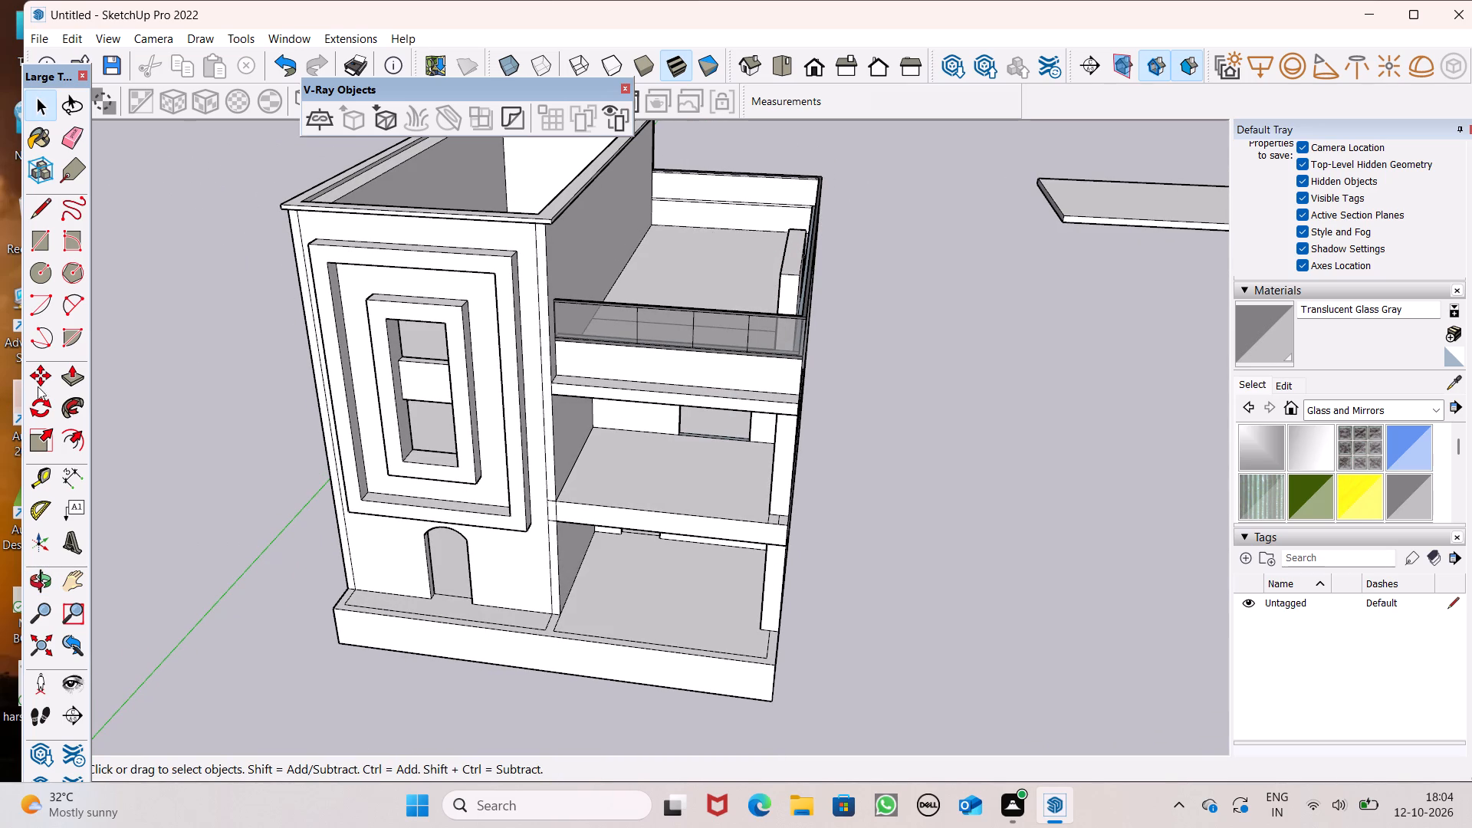
drag(68, 384, 75, 384)
scroll(784, 265, up, 4)
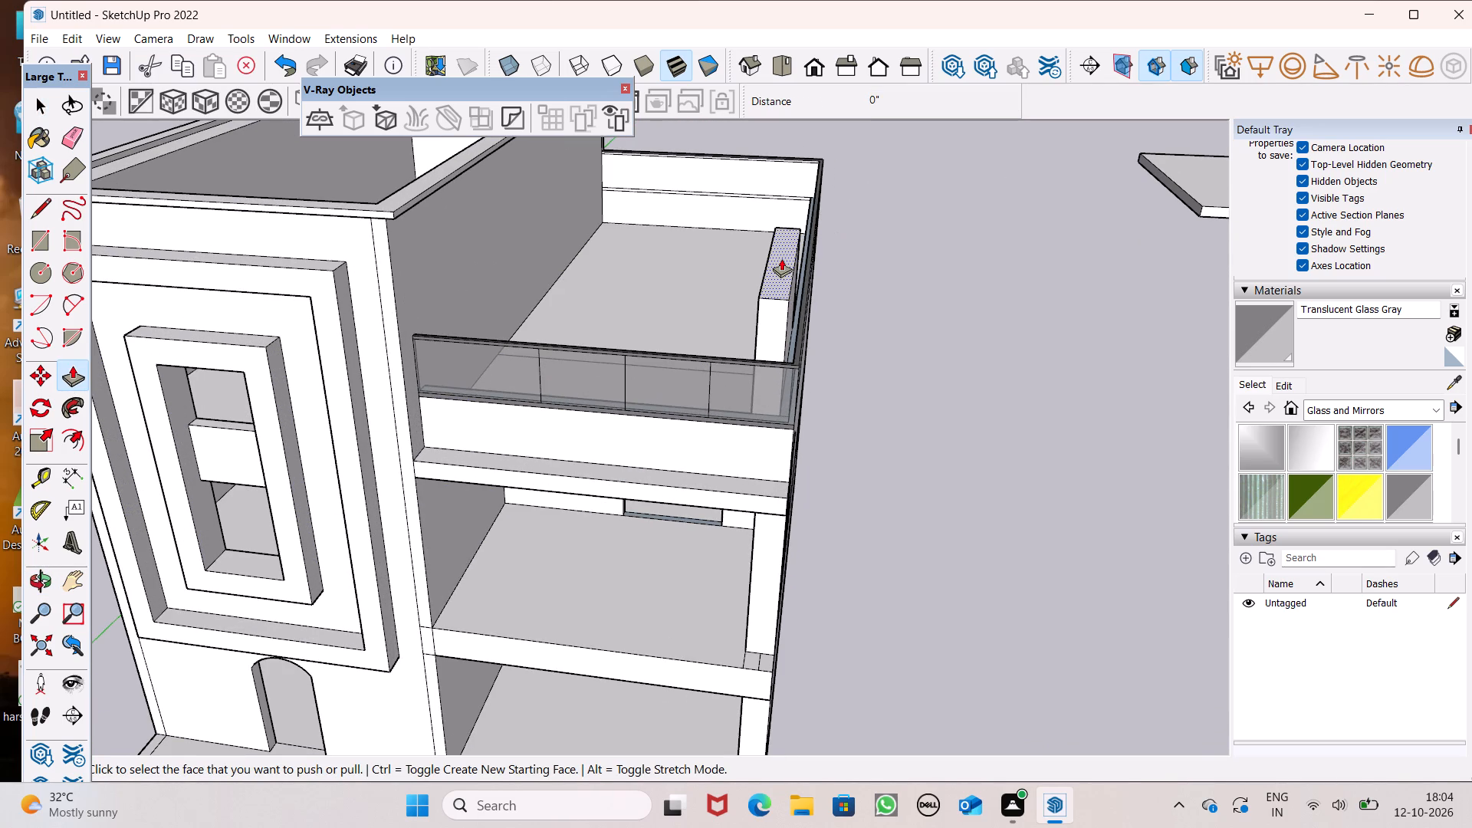
drag(781, 258, 781, 245)
key(space)
scroll(950, 327, down, 8)
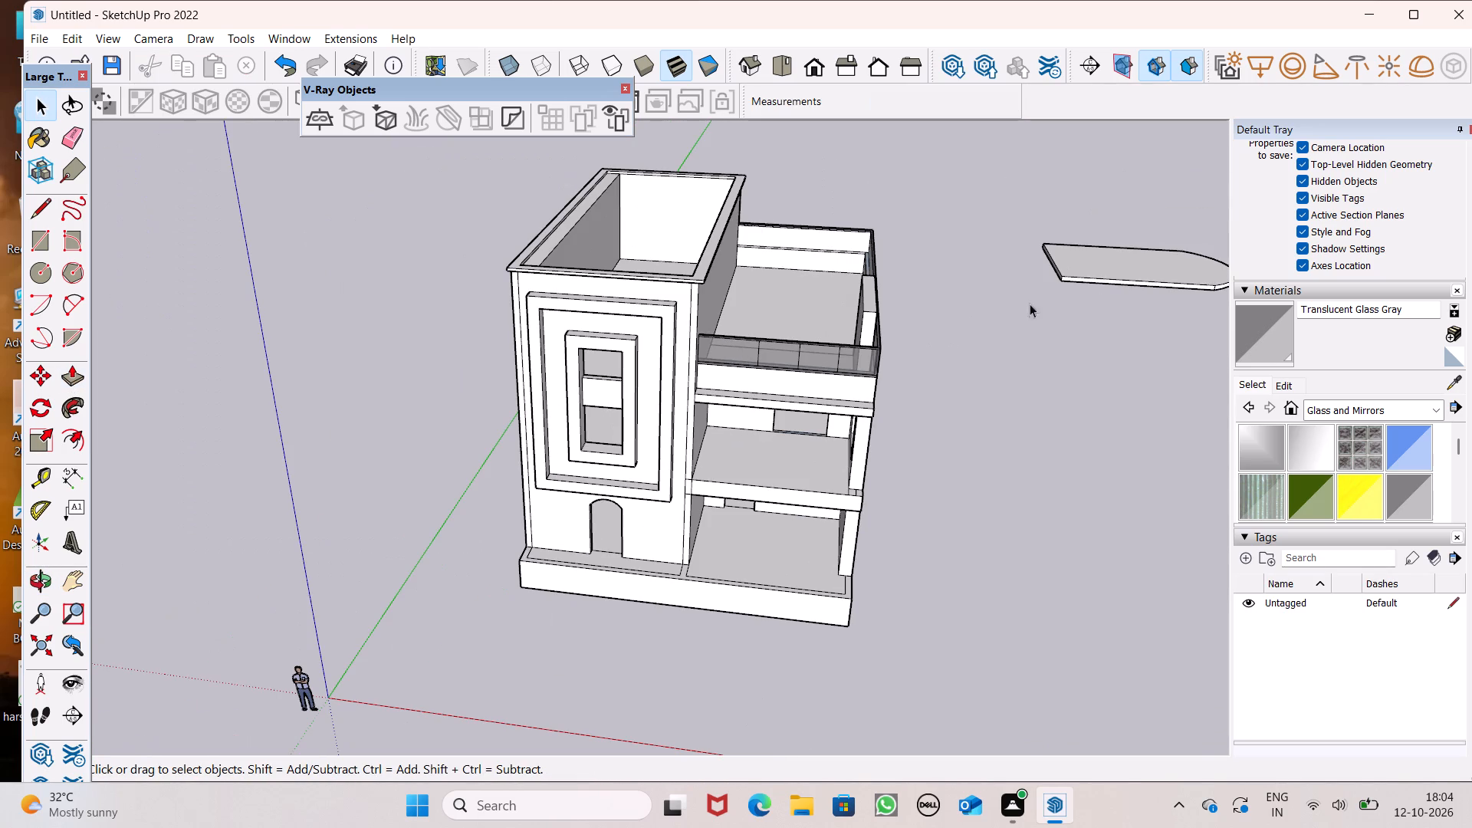
Move the rounded slab group from beside the house over the terrace, seating its outer corner on the front corner wall.
click(1142, 281)
scroll(891, 350, down, 2)
key(m)
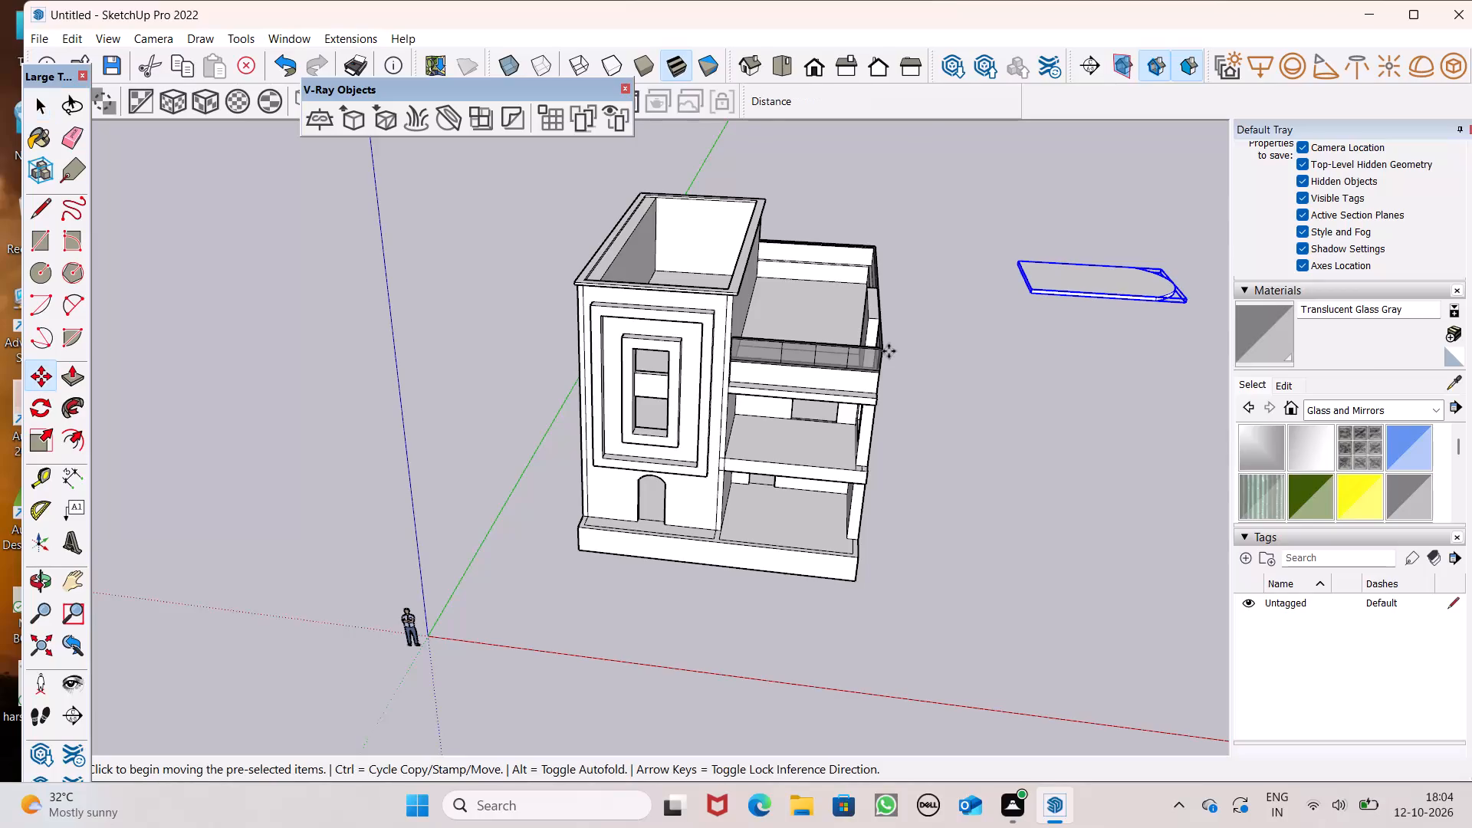
key(Return)
drag(1194, 306, 902, 317)
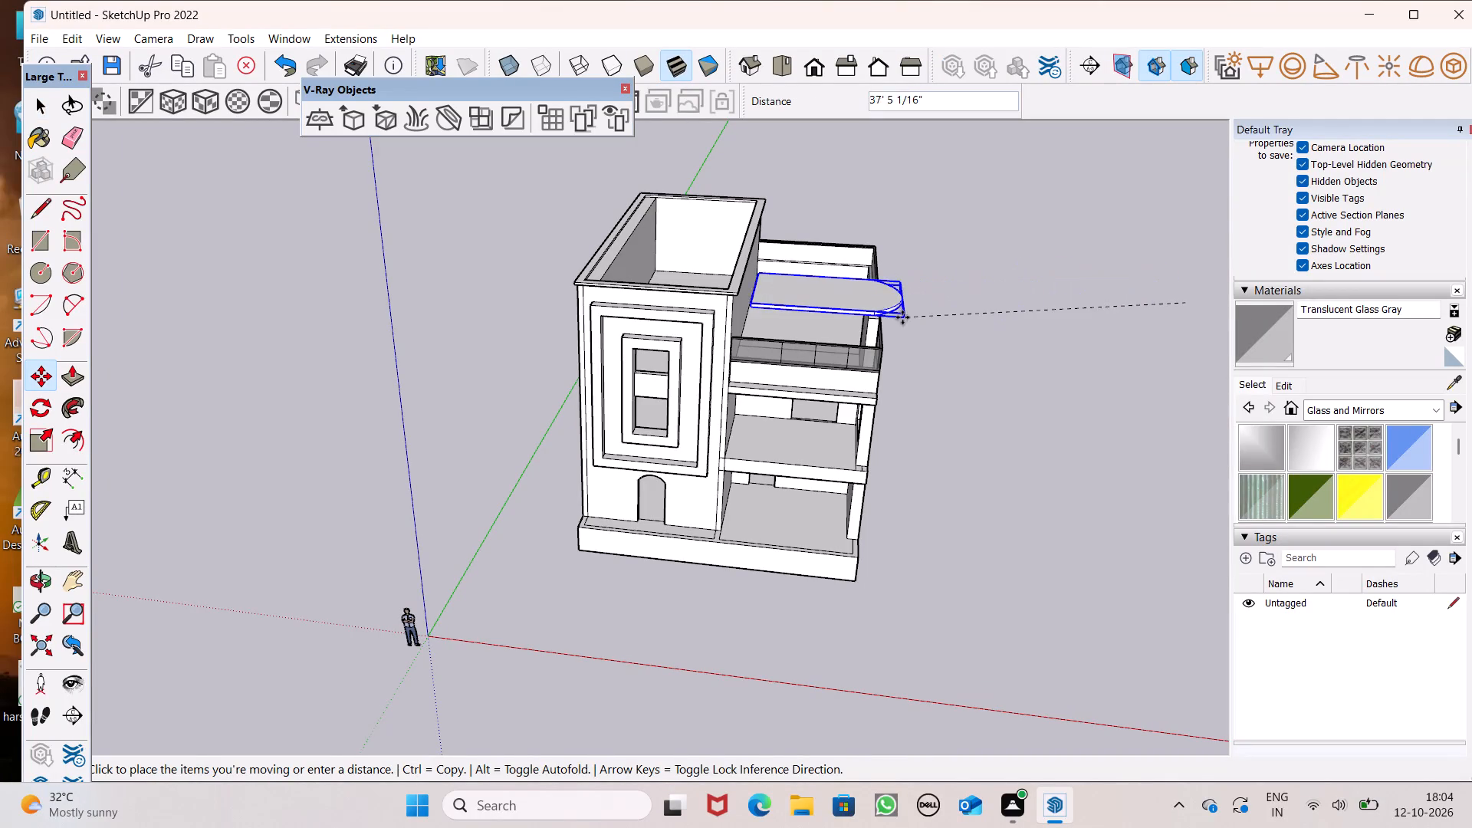
drag(902, 317, 885, 314)
scroll(893, 310, up, 6)
middle_drag(849, 268, 816, 253)
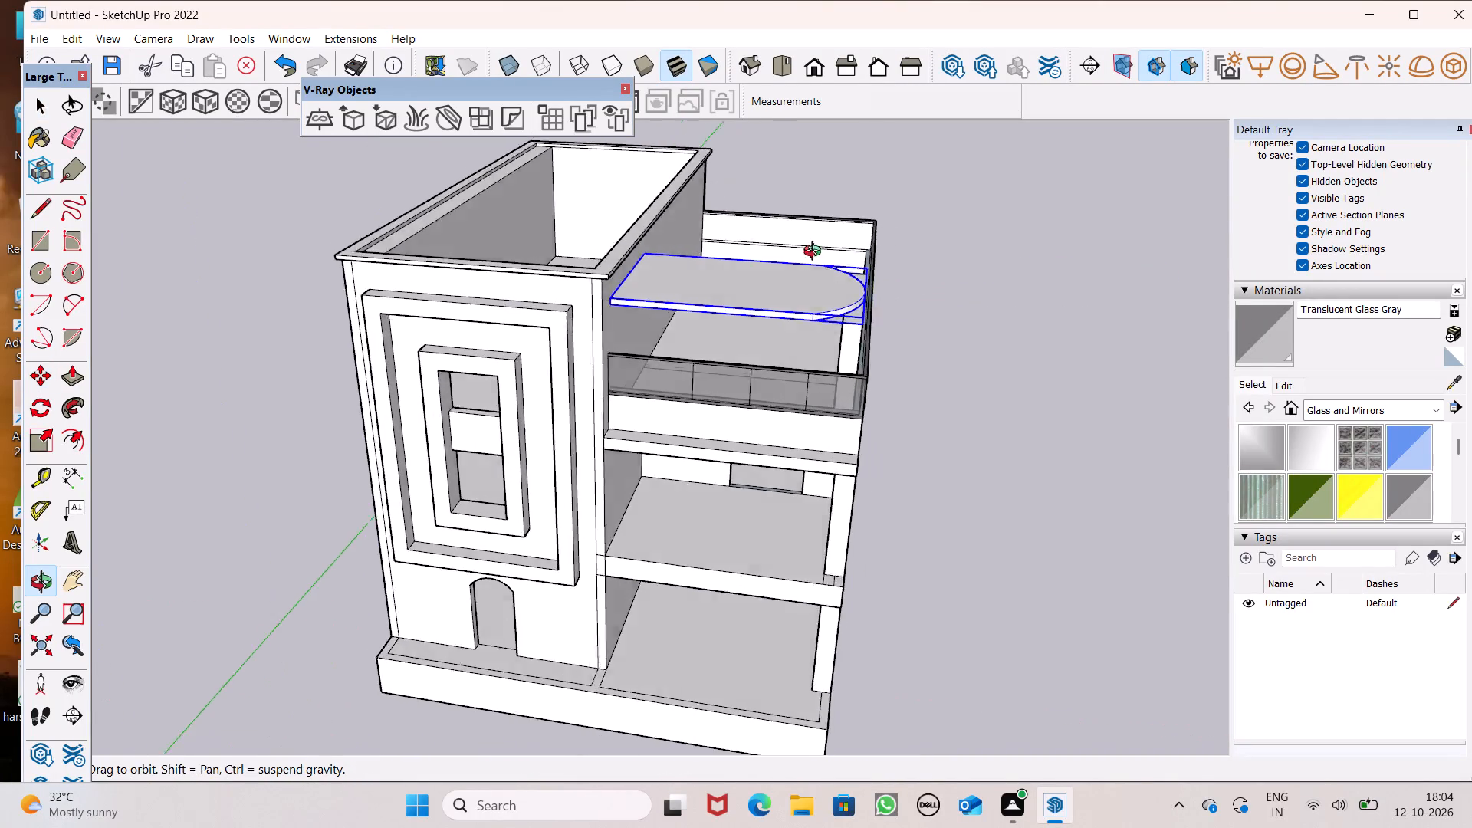
middle_drag(816, 253, 570, 277)
scroll(570, 274, up, 1)
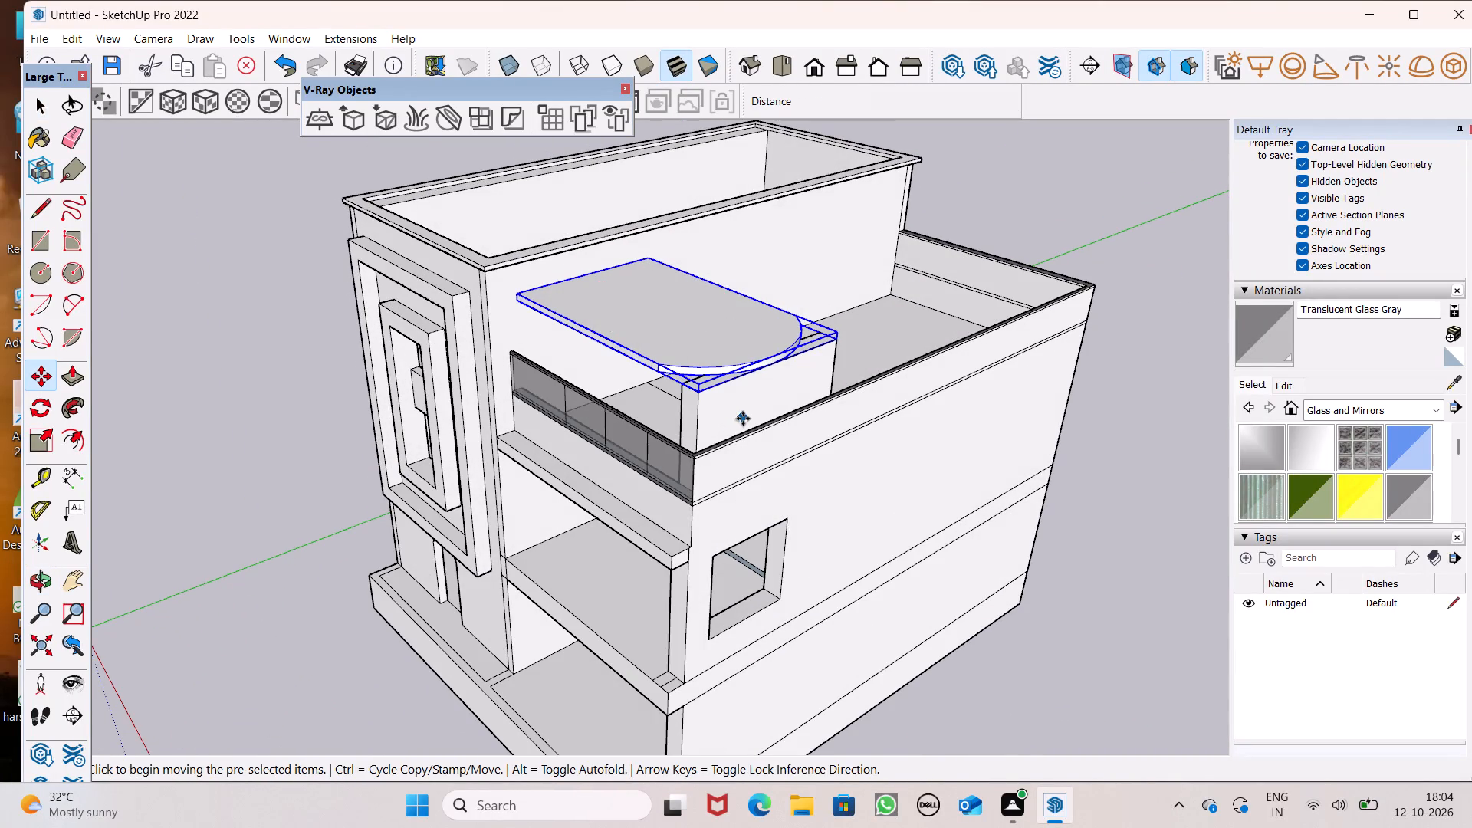
scroll(744, 419, up, 8)
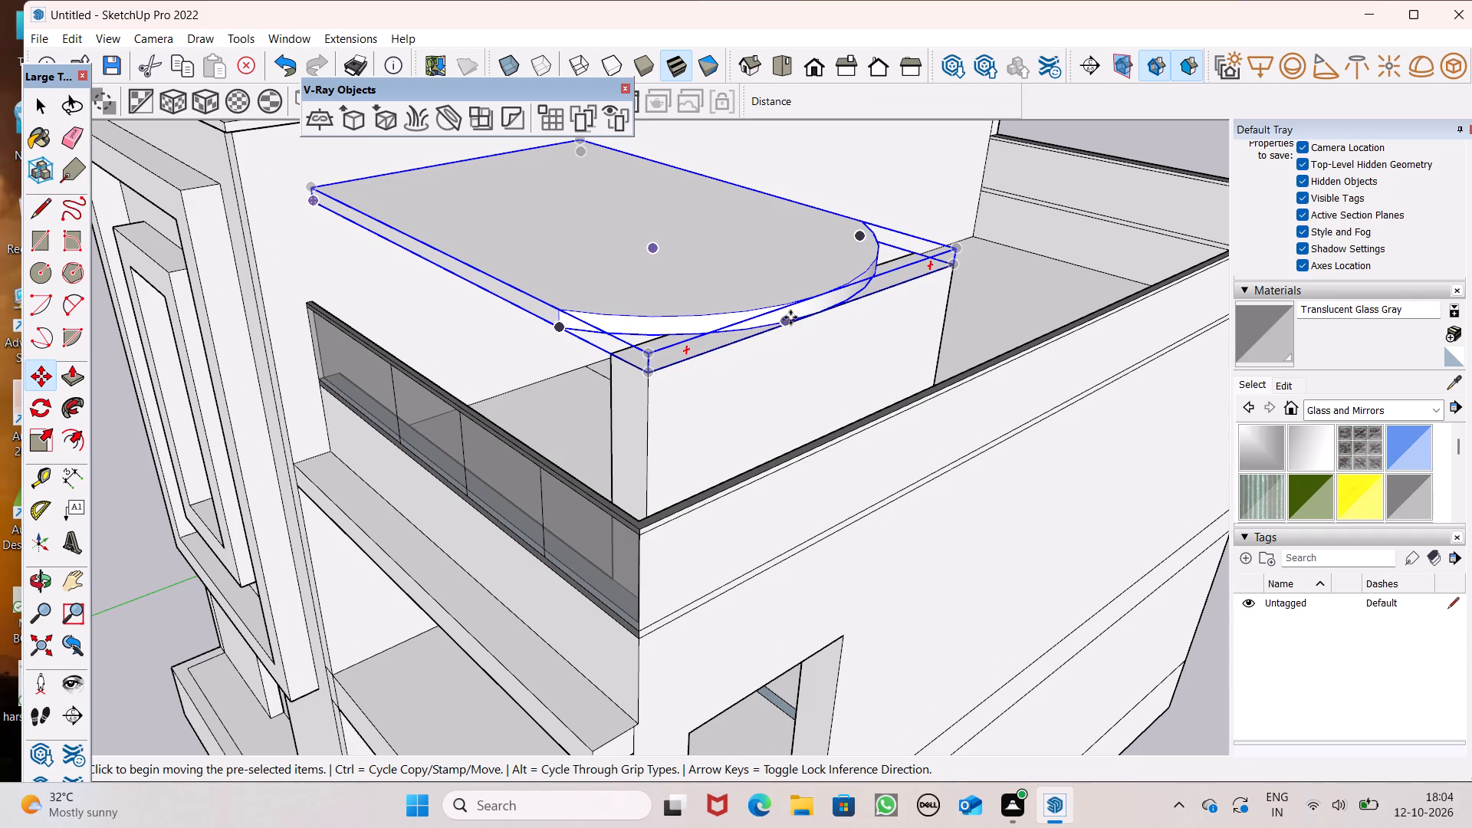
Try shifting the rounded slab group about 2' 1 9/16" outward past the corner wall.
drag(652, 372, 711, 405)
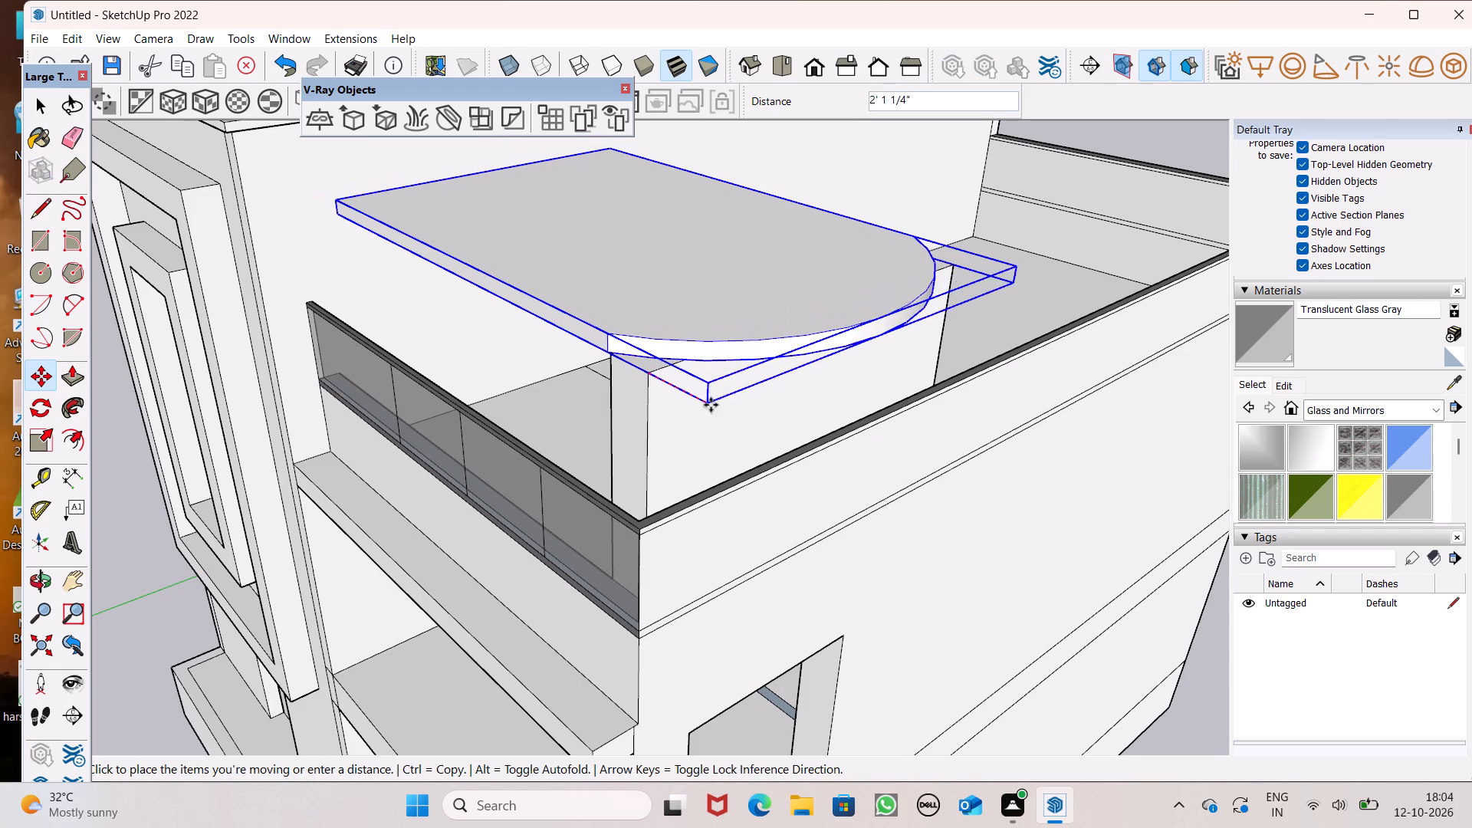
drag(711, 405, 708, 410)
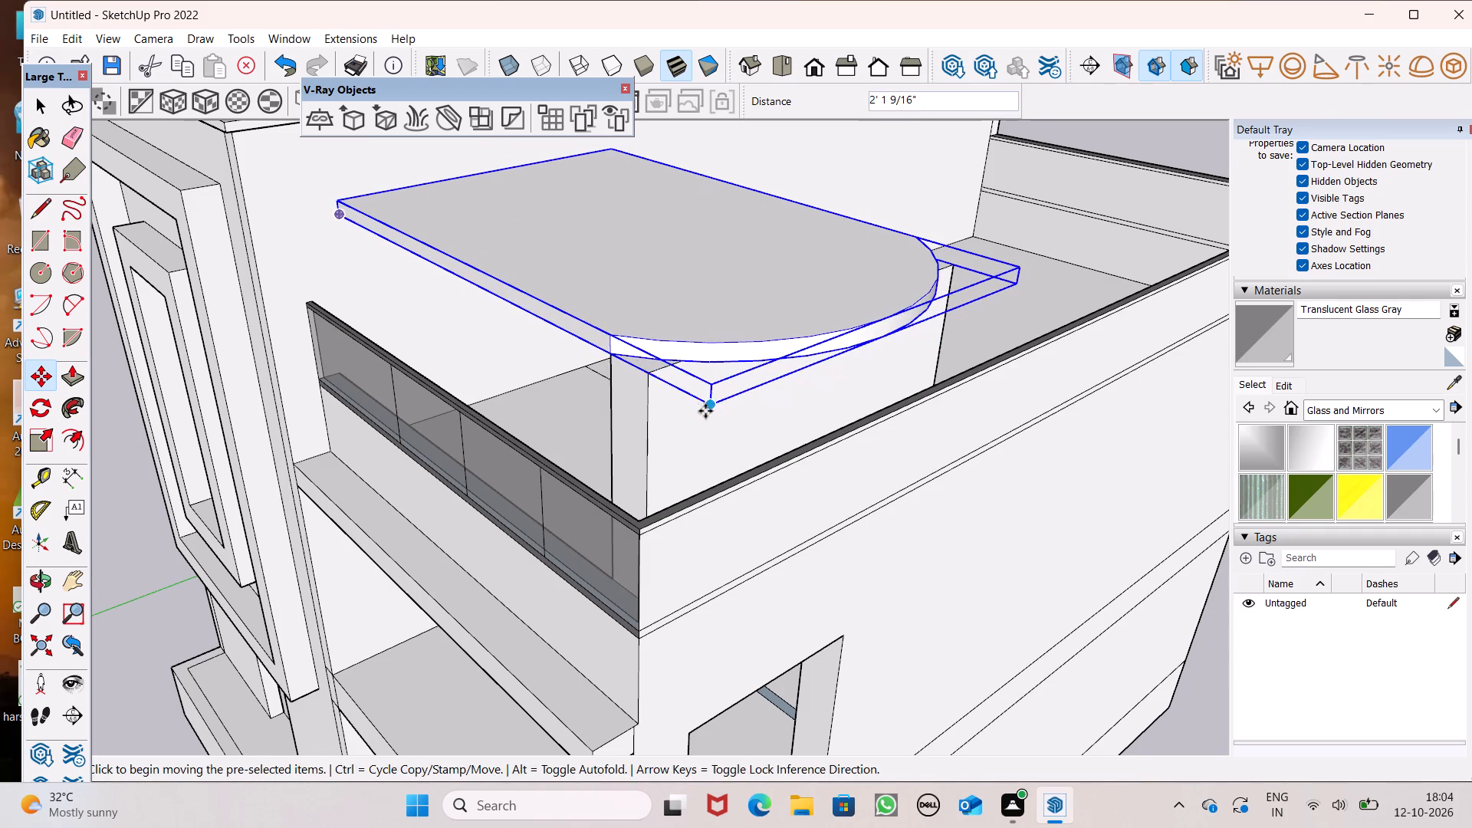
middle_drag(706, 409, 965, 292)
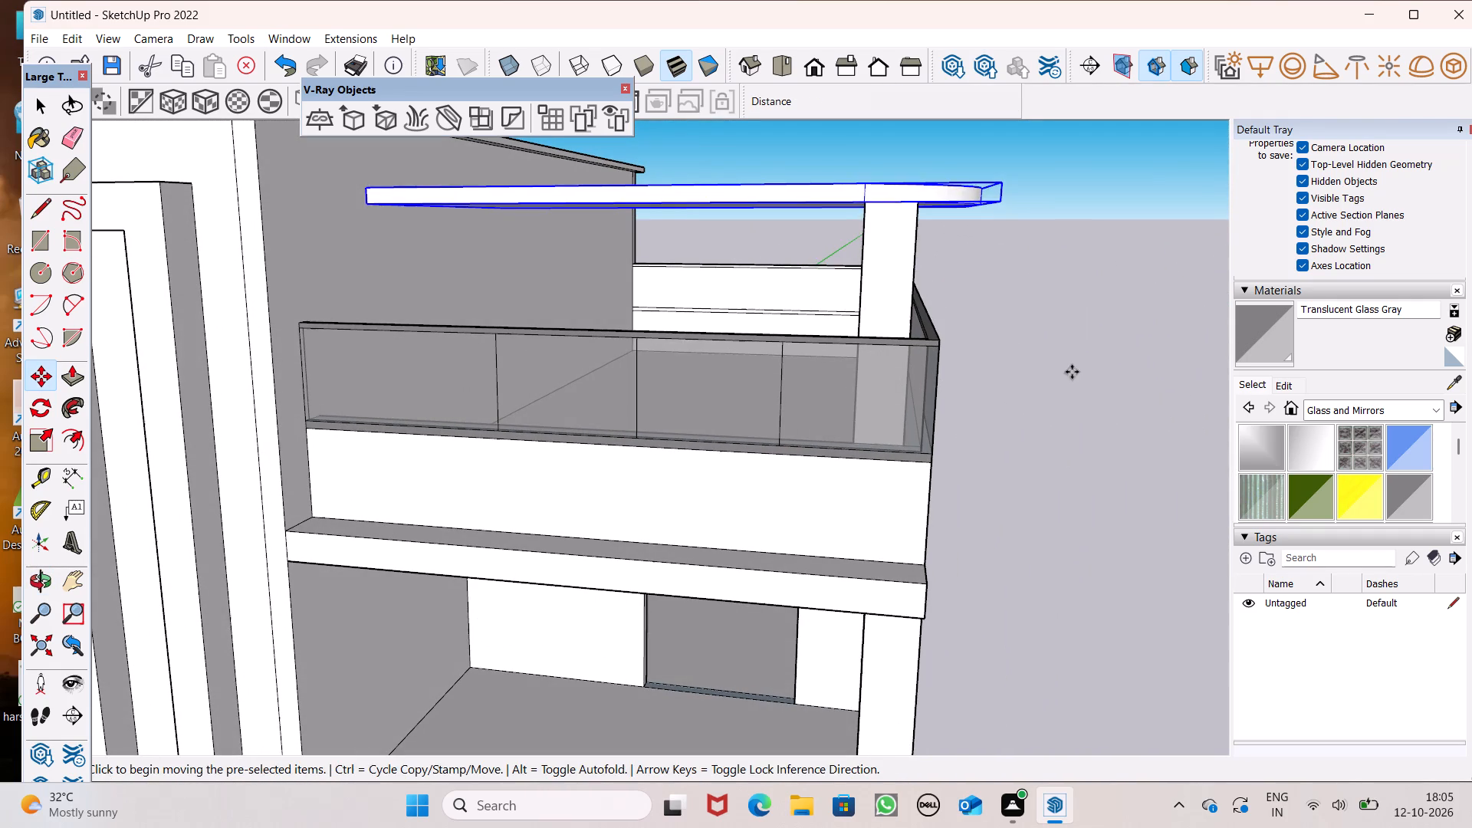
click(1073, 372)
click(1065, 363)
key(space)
Align the rounded slab group with the corner wall's top outer corner and raise it 6" so its underside rests there.
middle_drag(1016, 334, 948, 334)
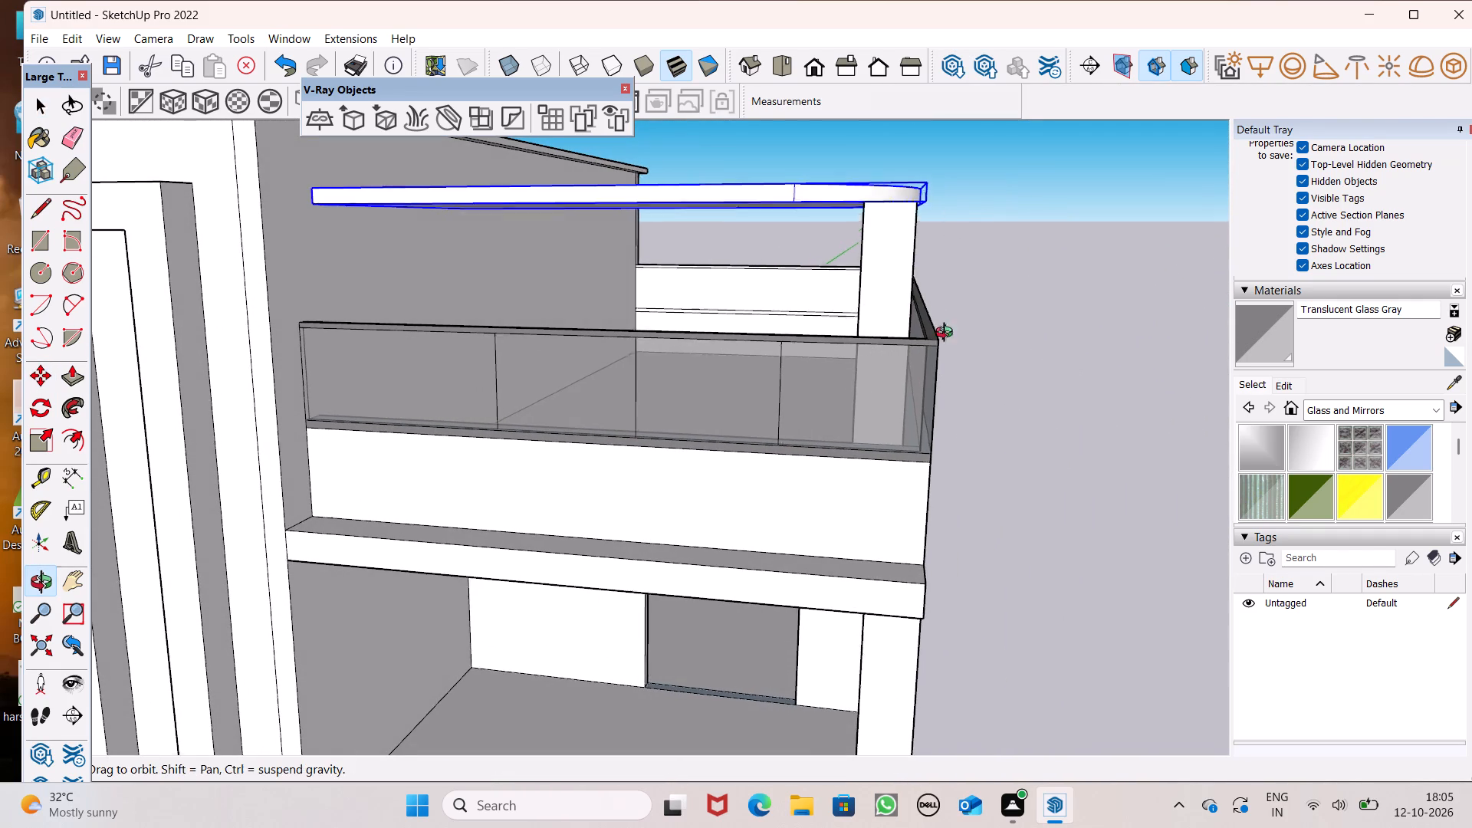
middle_drag(948, 334, 512, 590)
scroll(509, 425, up, 3)
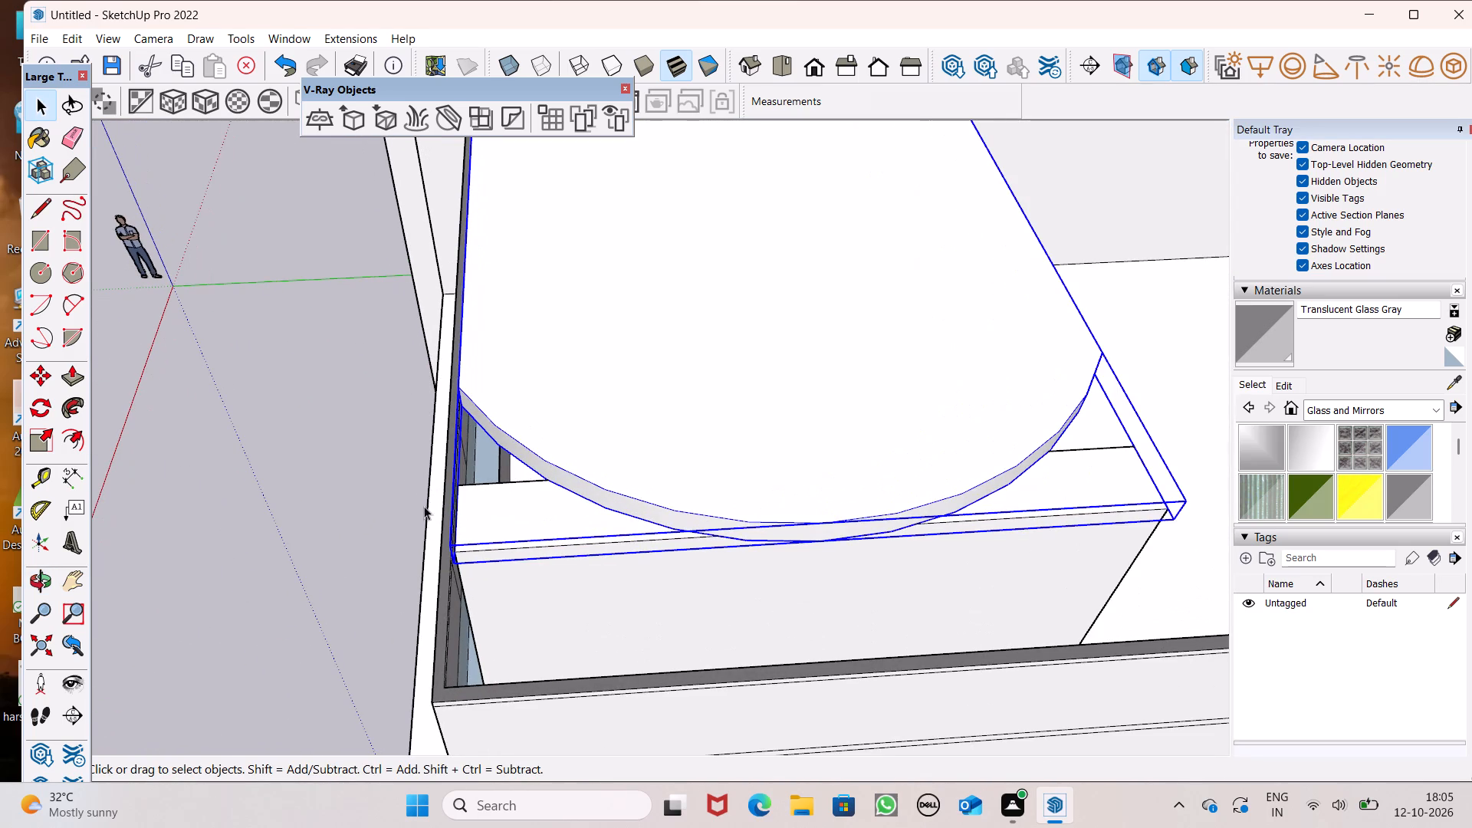
key(m)
key(Return)
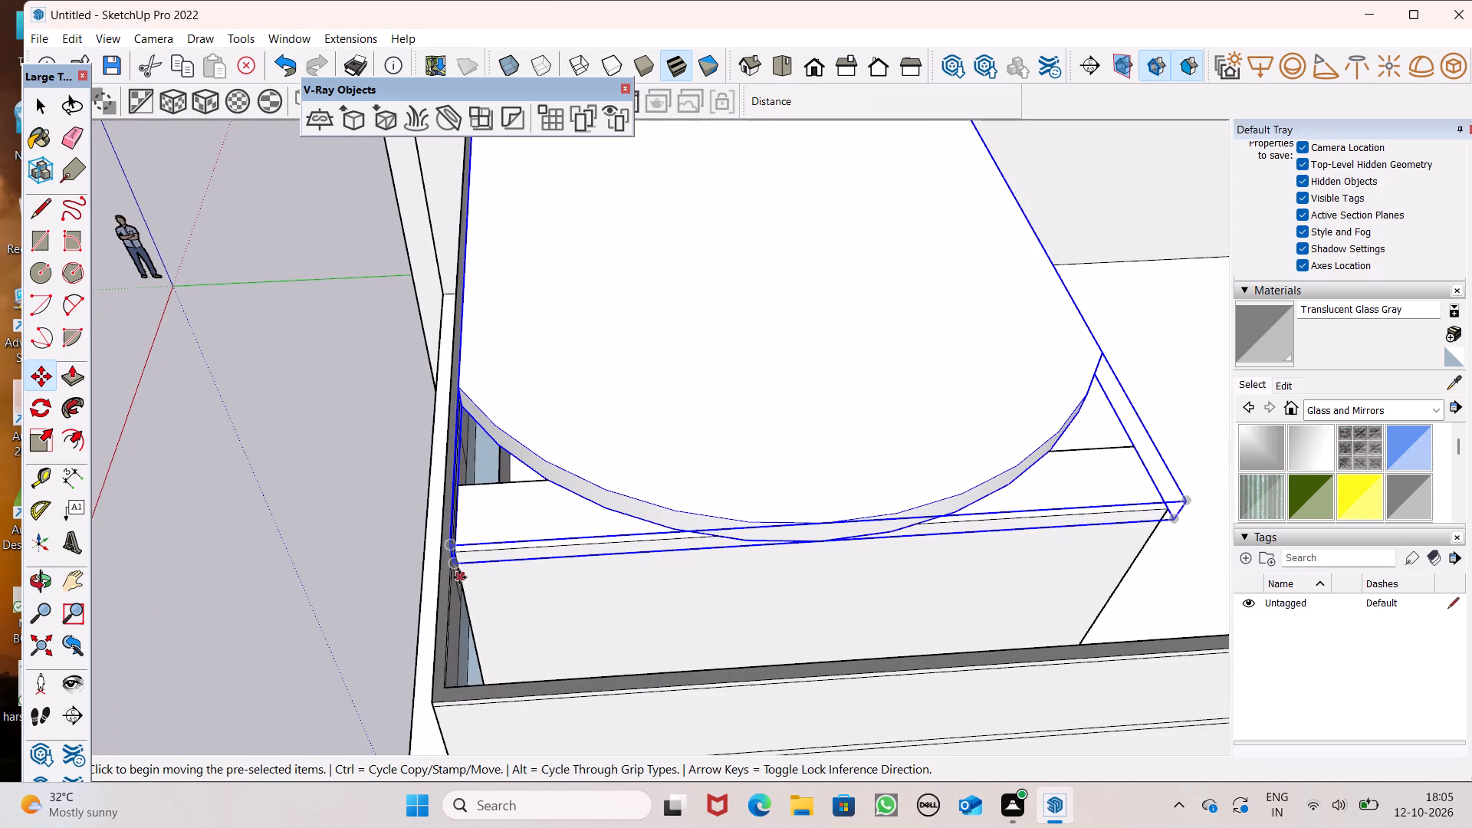
drag(458, 572, 455, 685)
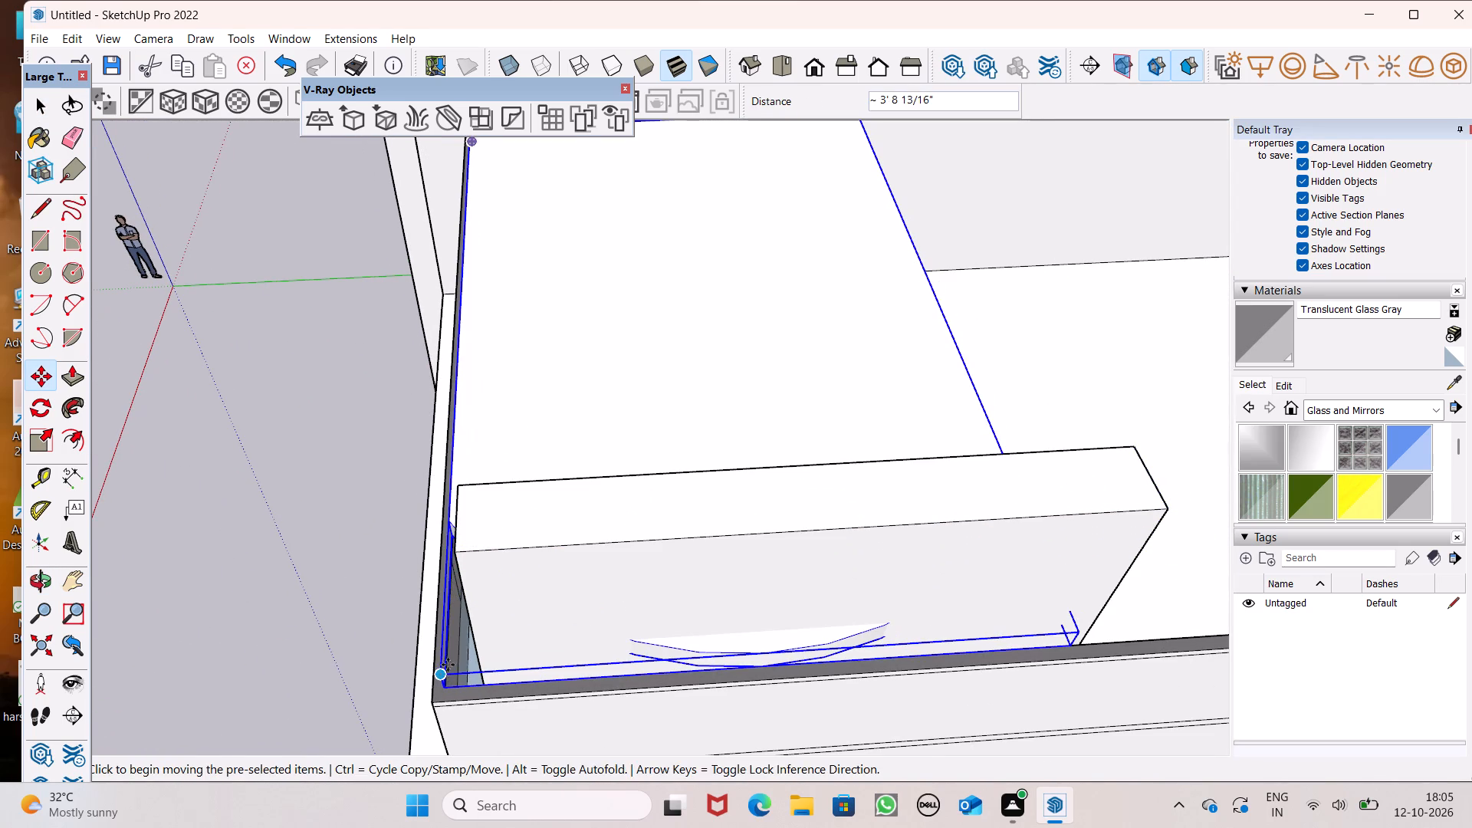
drag(445, 674, 455, 562)
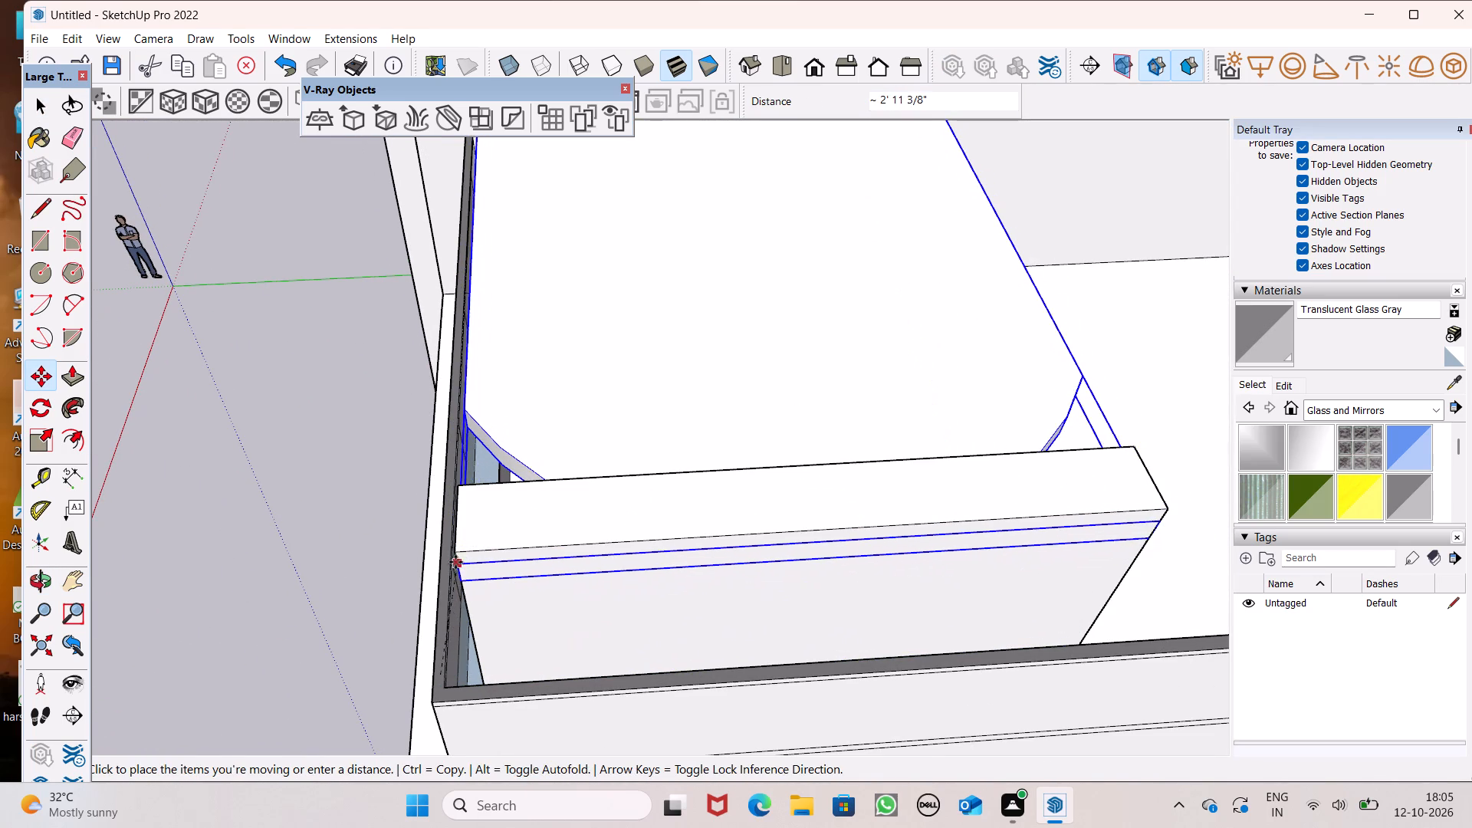
drag(455, 562, 455, 551)
drag(451, 577, 455, 545)
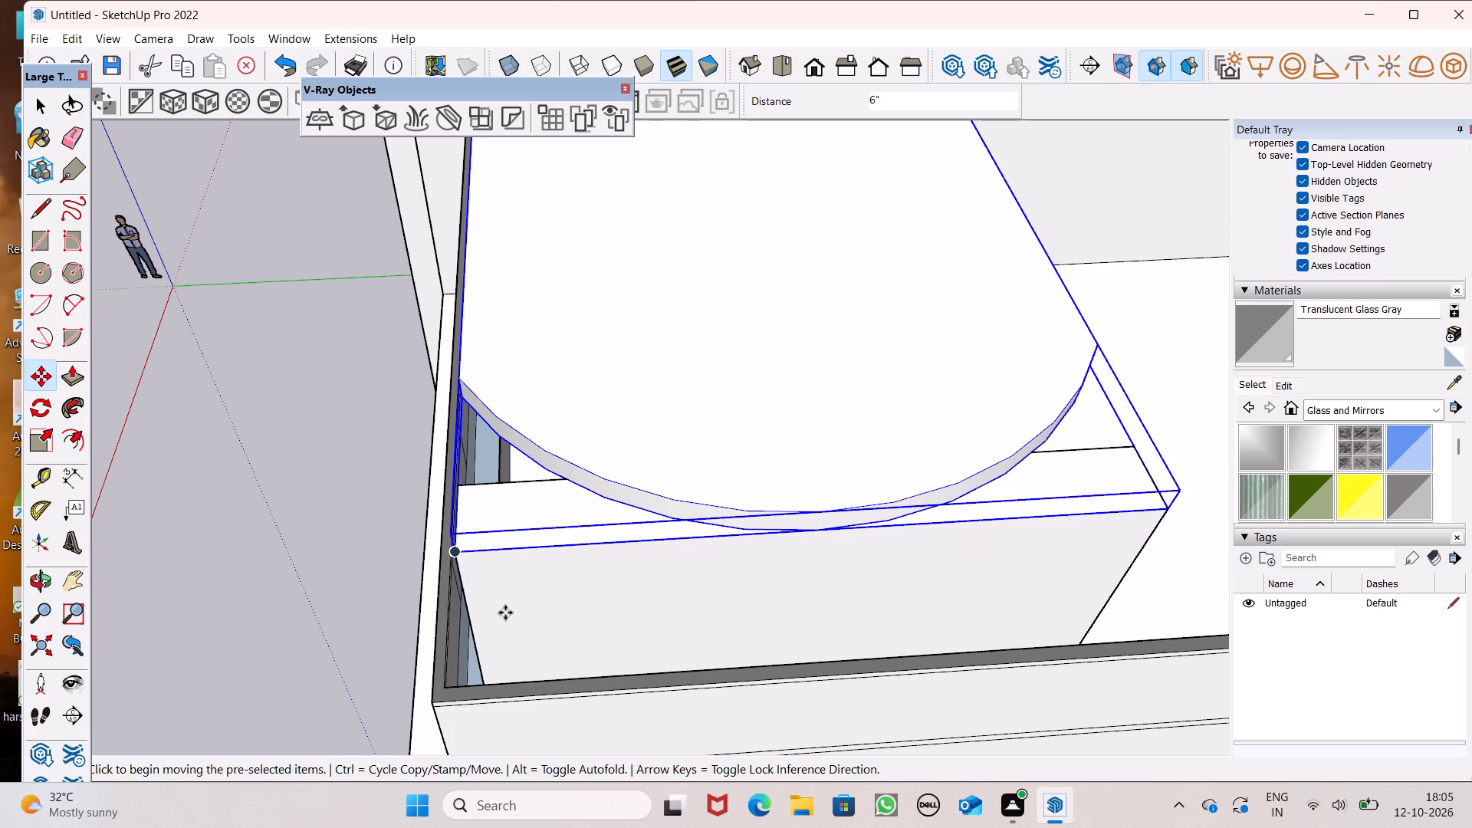
Move the rounded slab group about 1' 7 1/4" outward along its front edge from the corner wall's top corner.
middle_drag(508, 614, 767, 455)
scroll(727, 327, up, 5)
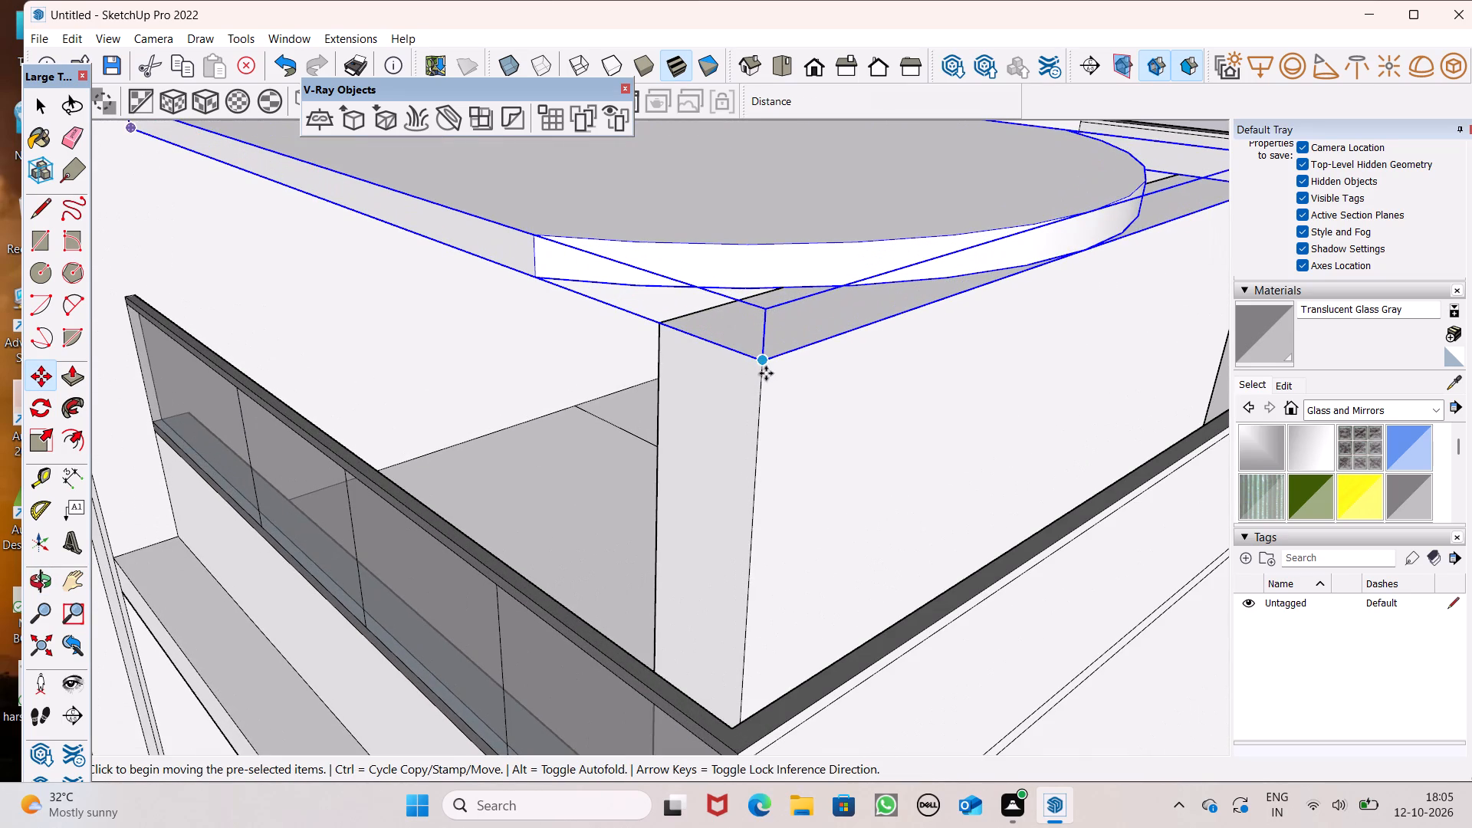
drag(761, 365, 899, 409)
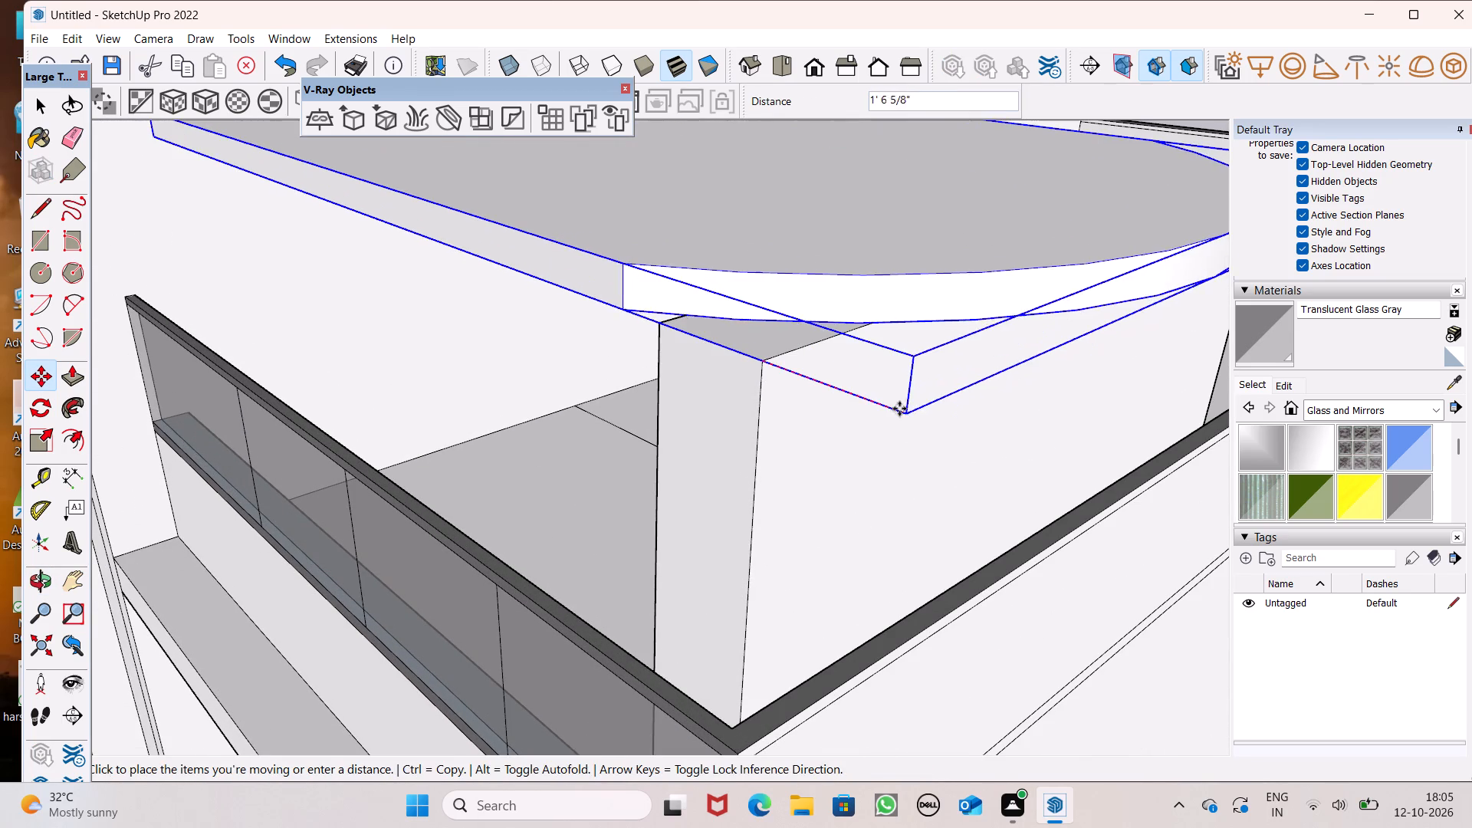
drag(899, 409, 906, 422)
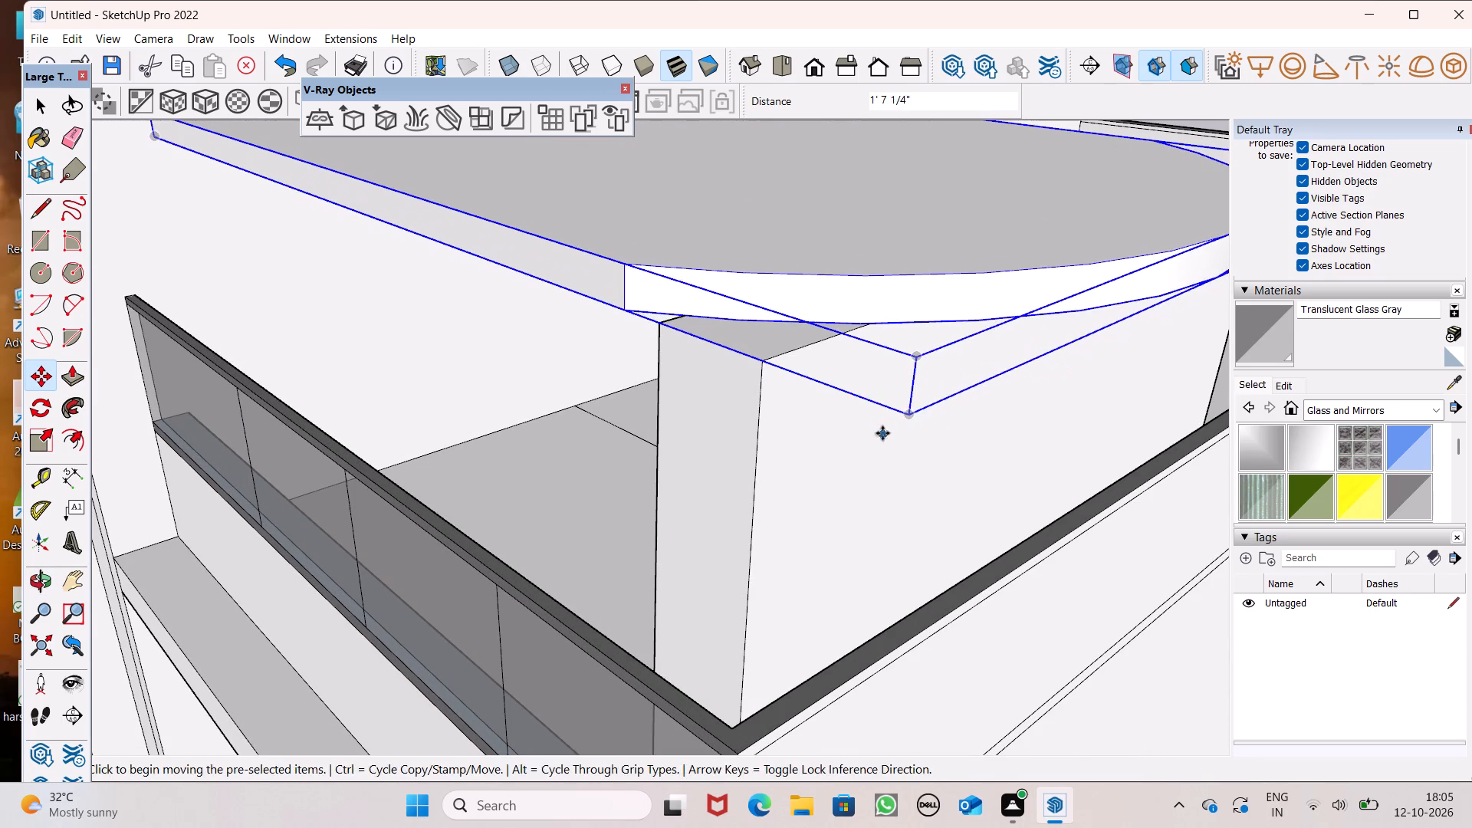
Move the rounded slab by its lower curve-start corner onto the top edge of the front corner wall's end face.
middle_drag(882, 433, 968, 362)
drag(724, 214, 787, 233)
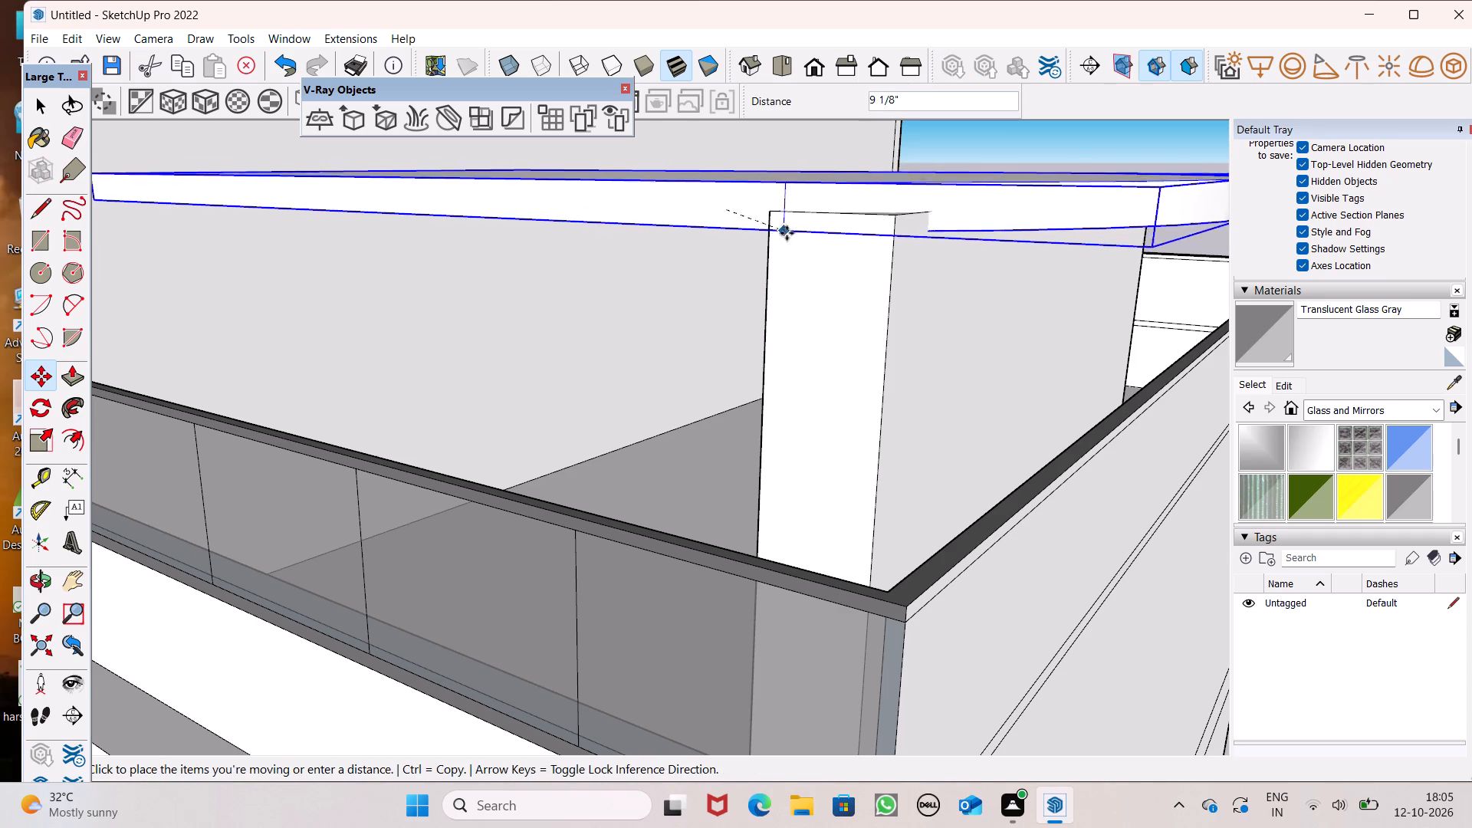
drag(787, 233, 818, 217)
scroll(738, 294, down, 4)
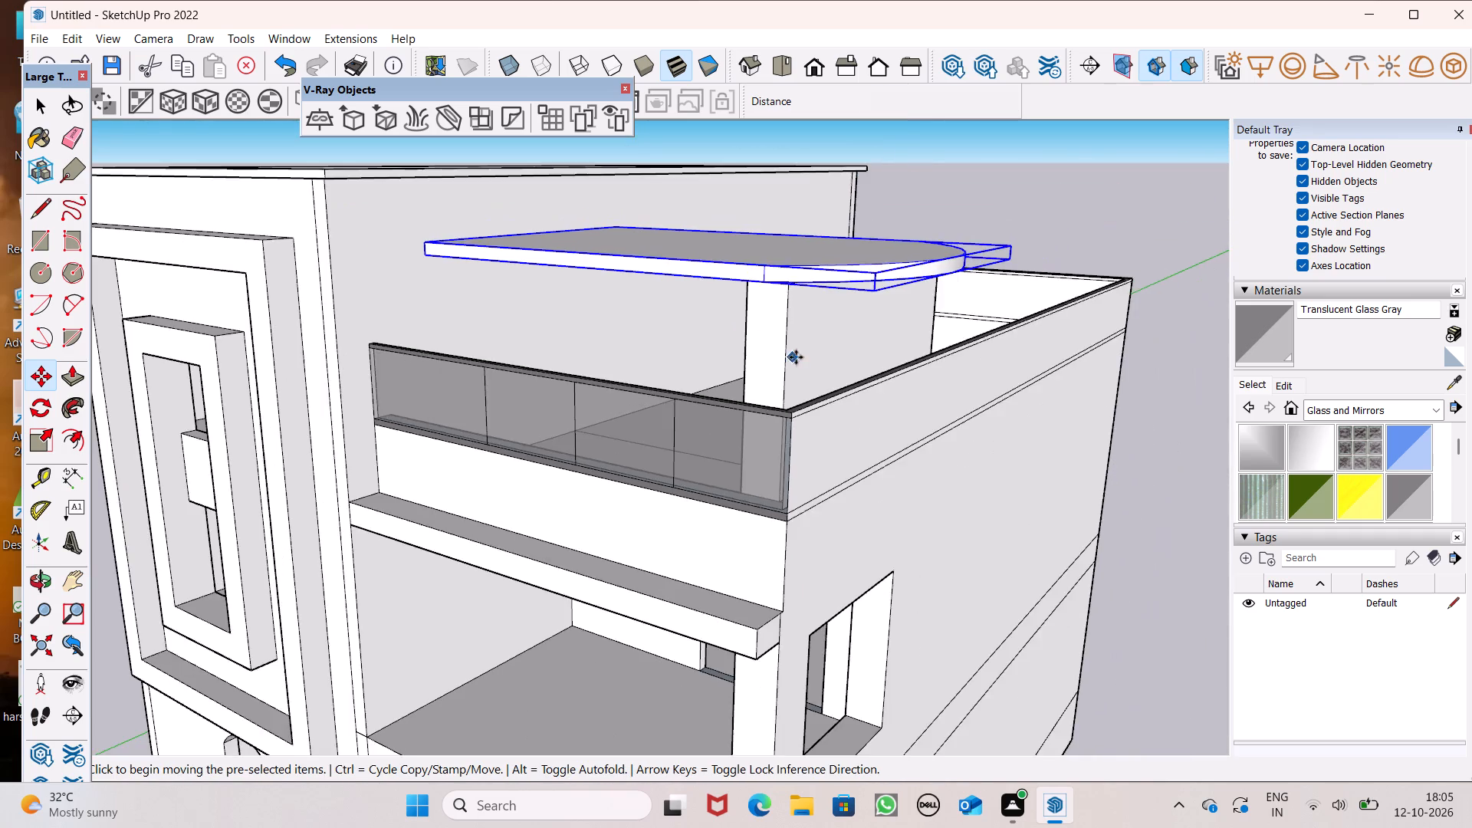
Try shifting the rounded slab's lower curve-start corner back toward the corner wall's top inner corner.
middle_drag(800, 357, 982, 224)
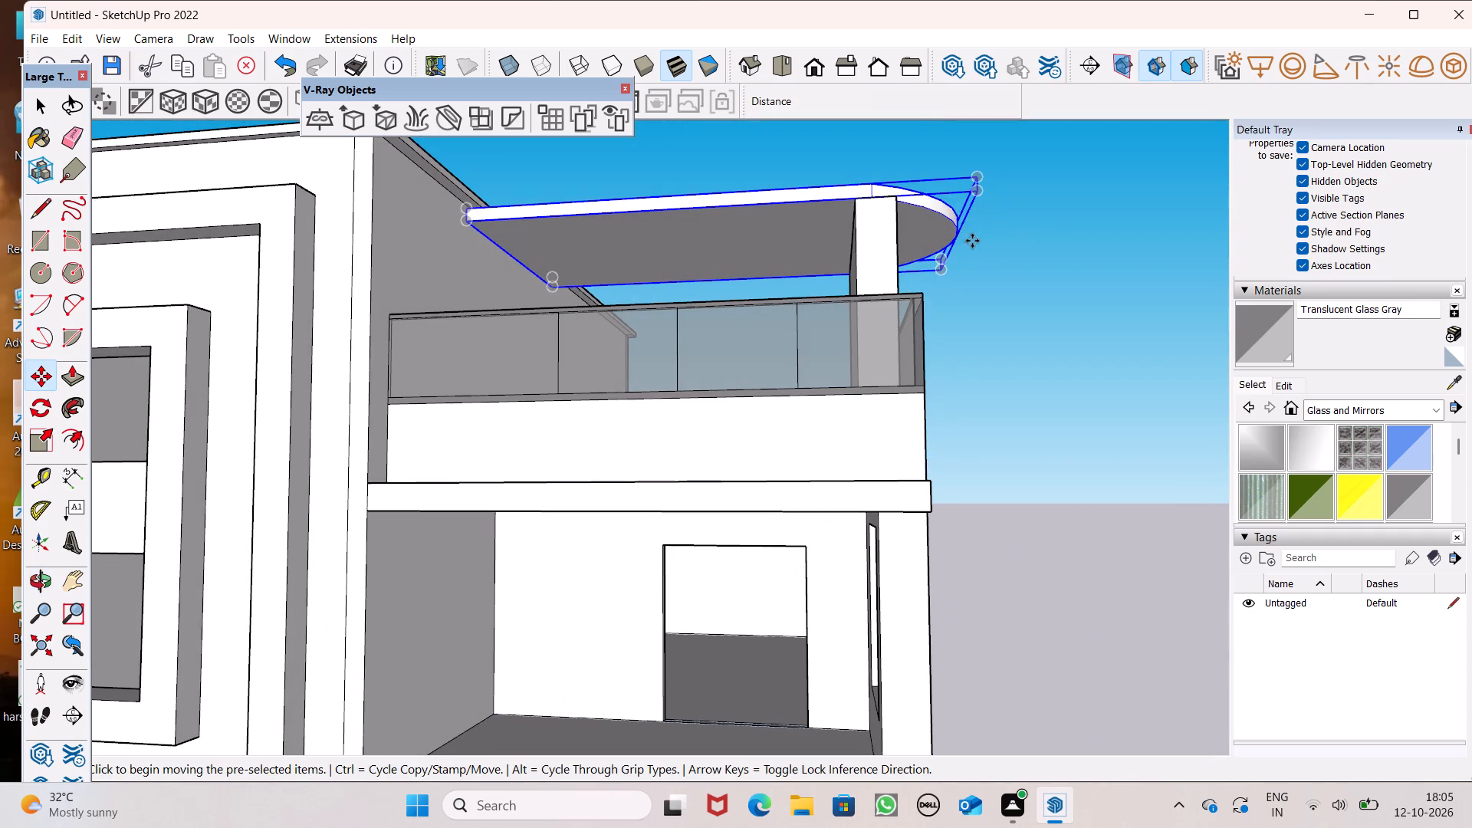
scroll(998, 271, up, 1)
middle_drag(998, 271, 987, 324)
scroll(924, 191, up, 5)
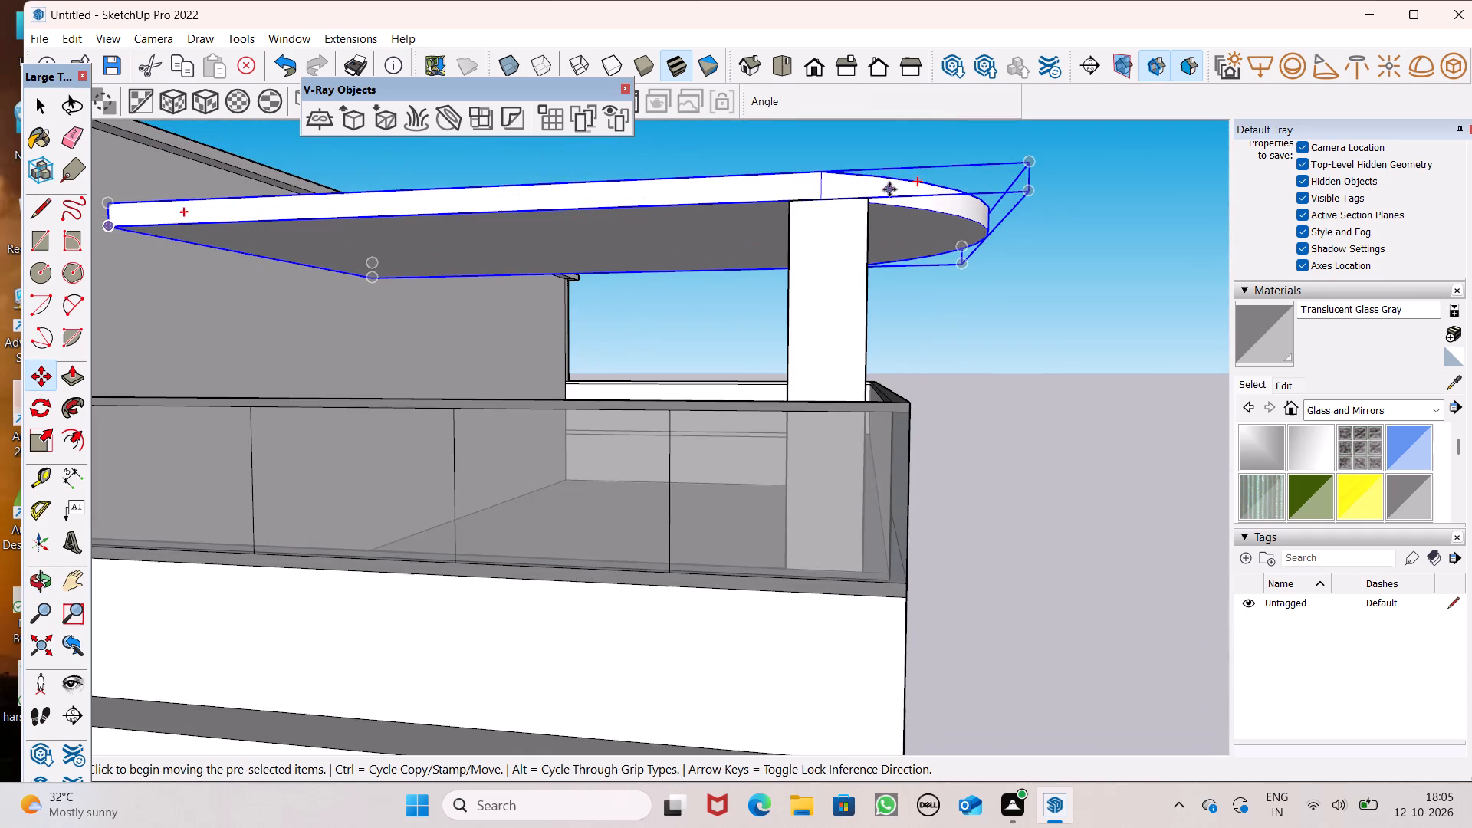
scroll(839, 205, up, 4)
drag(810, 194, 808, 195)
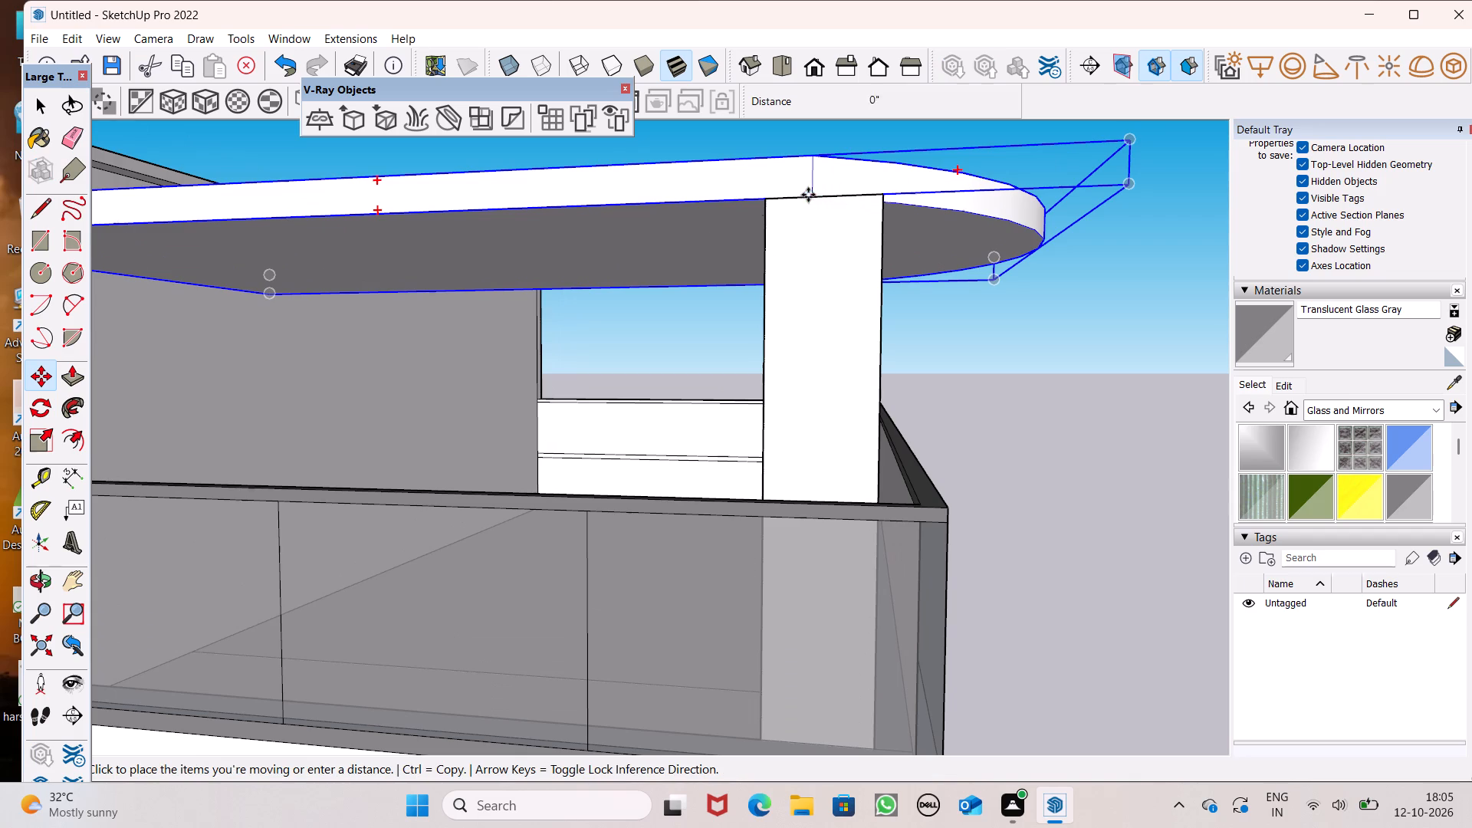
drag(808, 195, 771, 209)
Move the rounded slab's lower curve-start corner onto the corner wall's top edge so the underside rests there, and deselect it.
middle_drag(1110, 342, 979, 392)
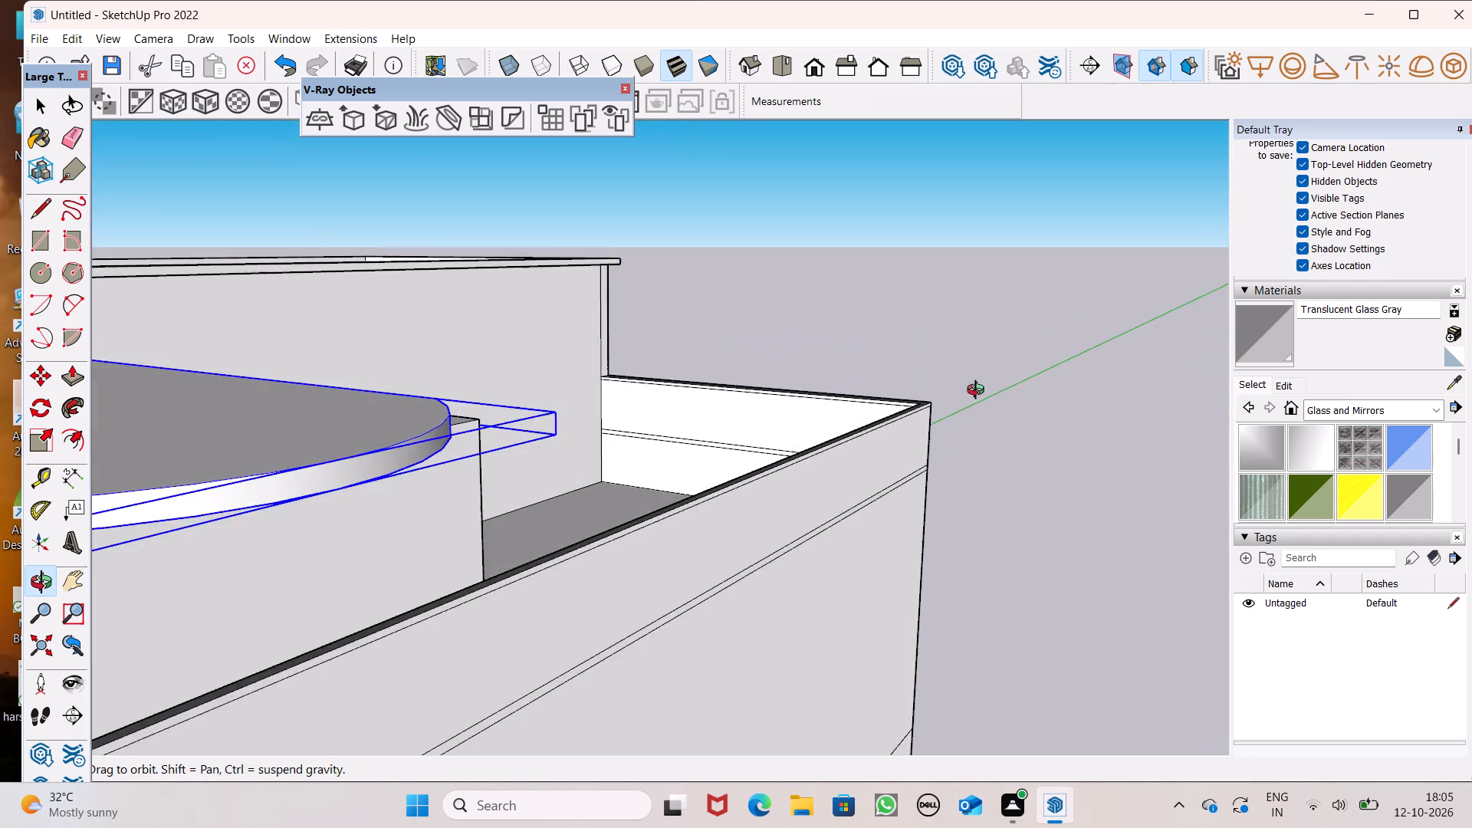
middle_drag(979, 392, 1119, 372)
scroll(1009, 338, down, 5)
middle_drag(978, 399, 986, 325)
scroll(900, 314, up, 1)
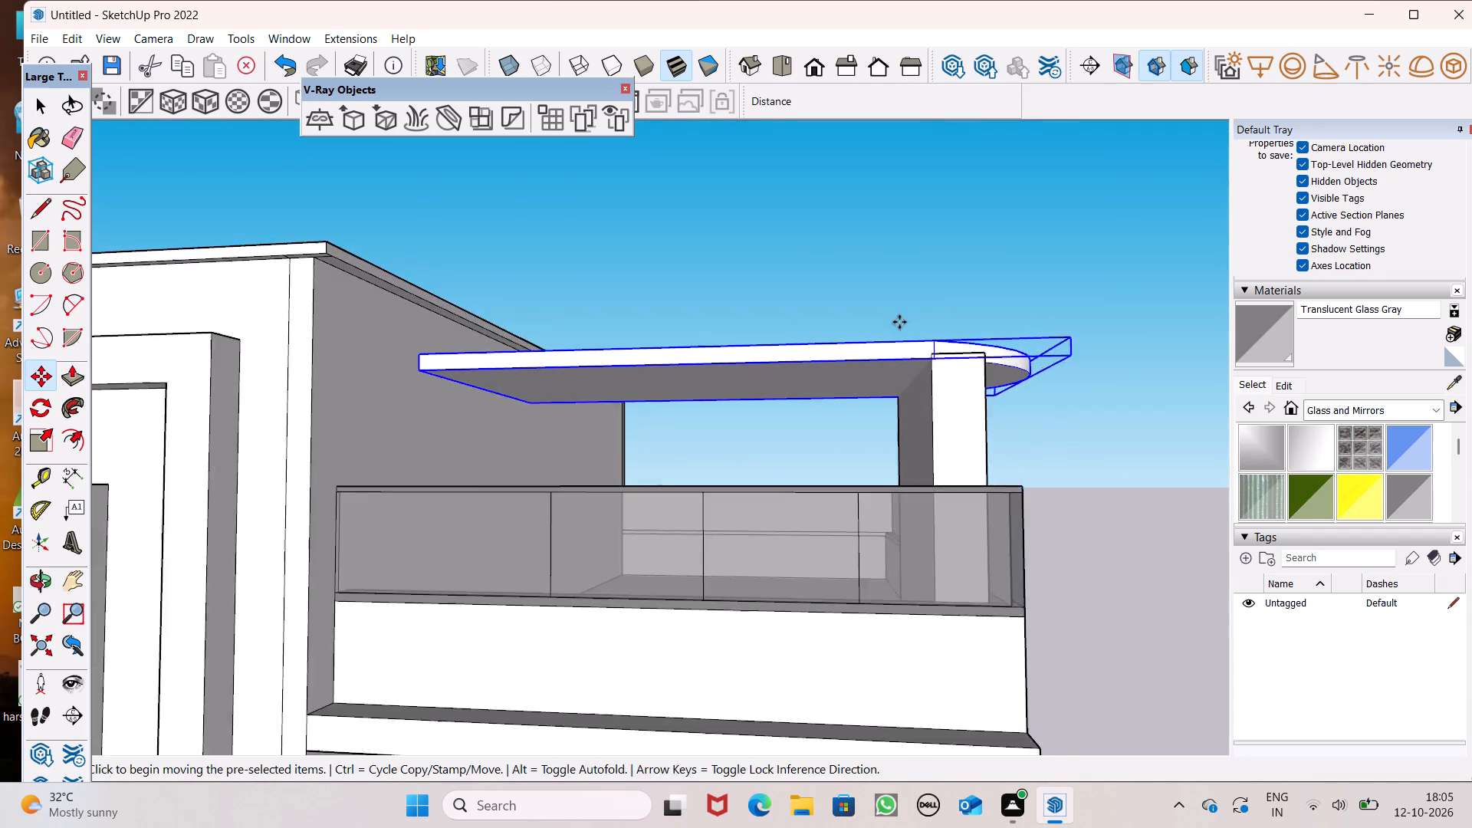
scroll(899, 322, up, 5)
drag(965, 383, 982, 383)
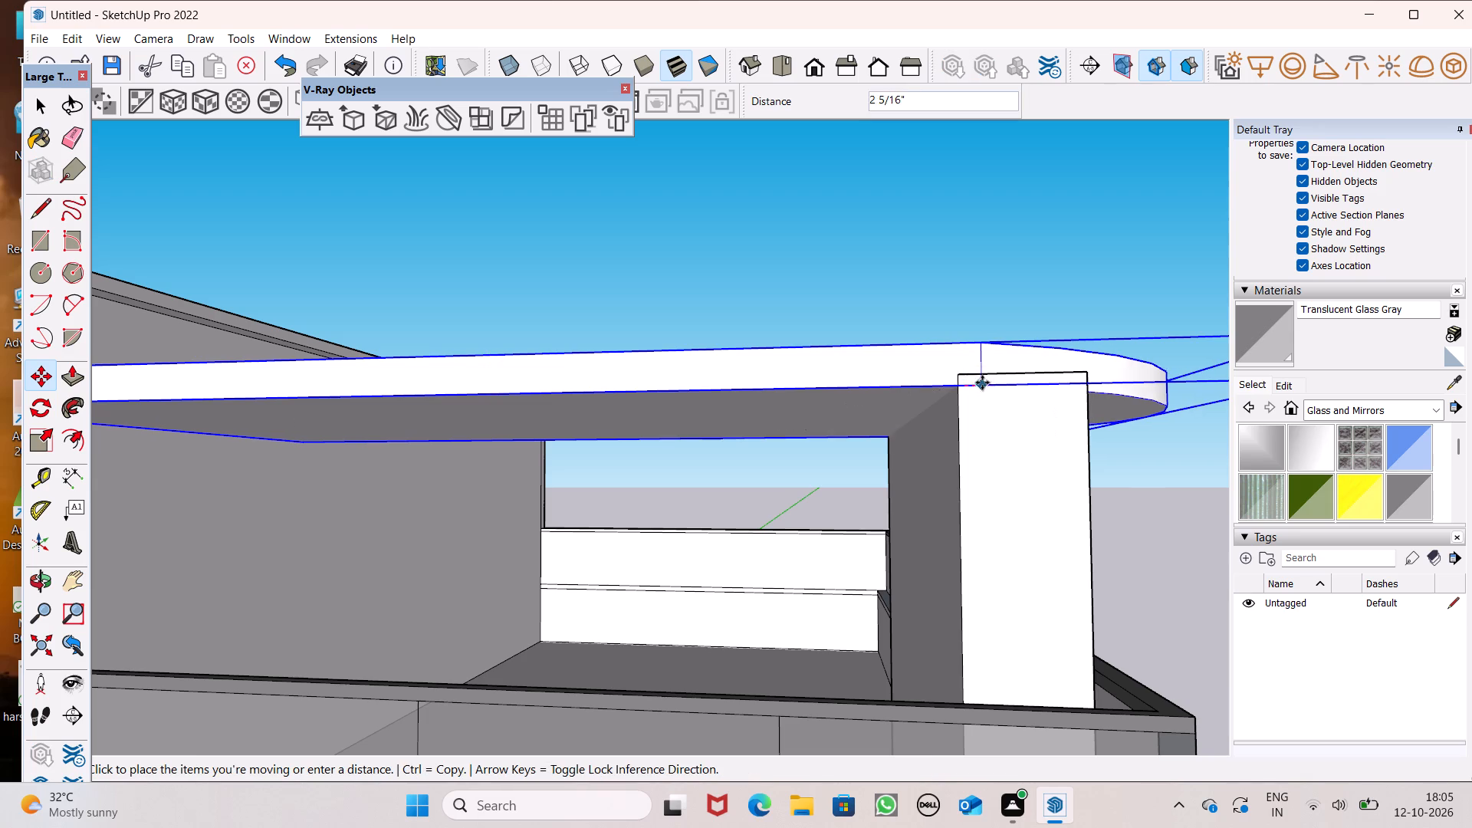
drag(982, 383, 989, 376)
scroll(920, 329, down, 3)
key(space)
scroll(1004, 291, down, 1)
click(1019, 247)
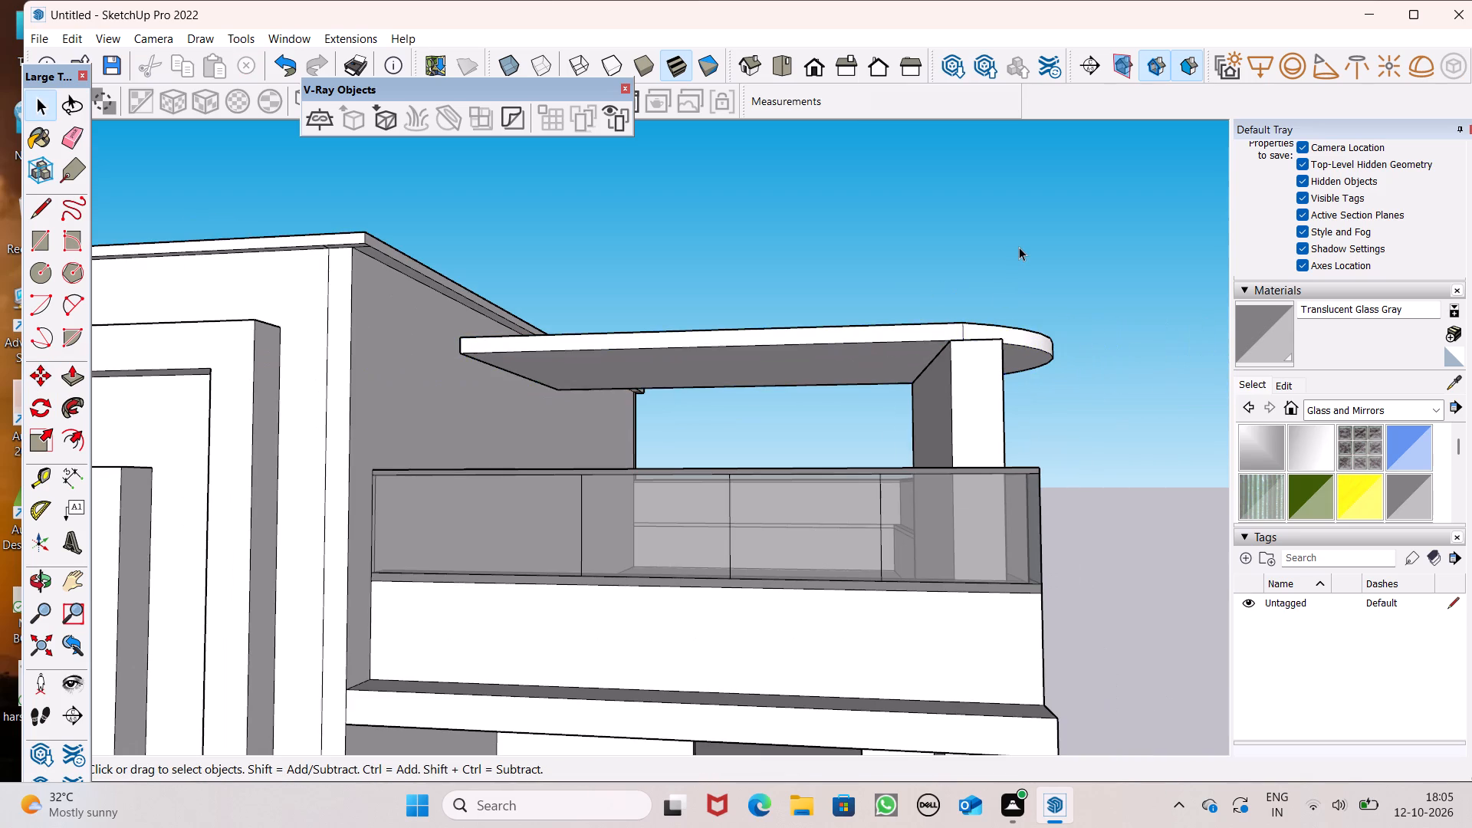
Inspect how the rounded slab sits on the corner wall from the side, above and front of the terrace.
middle_drag(1027, 318, 521, 341)
scroll(1025, 320, up, 1)
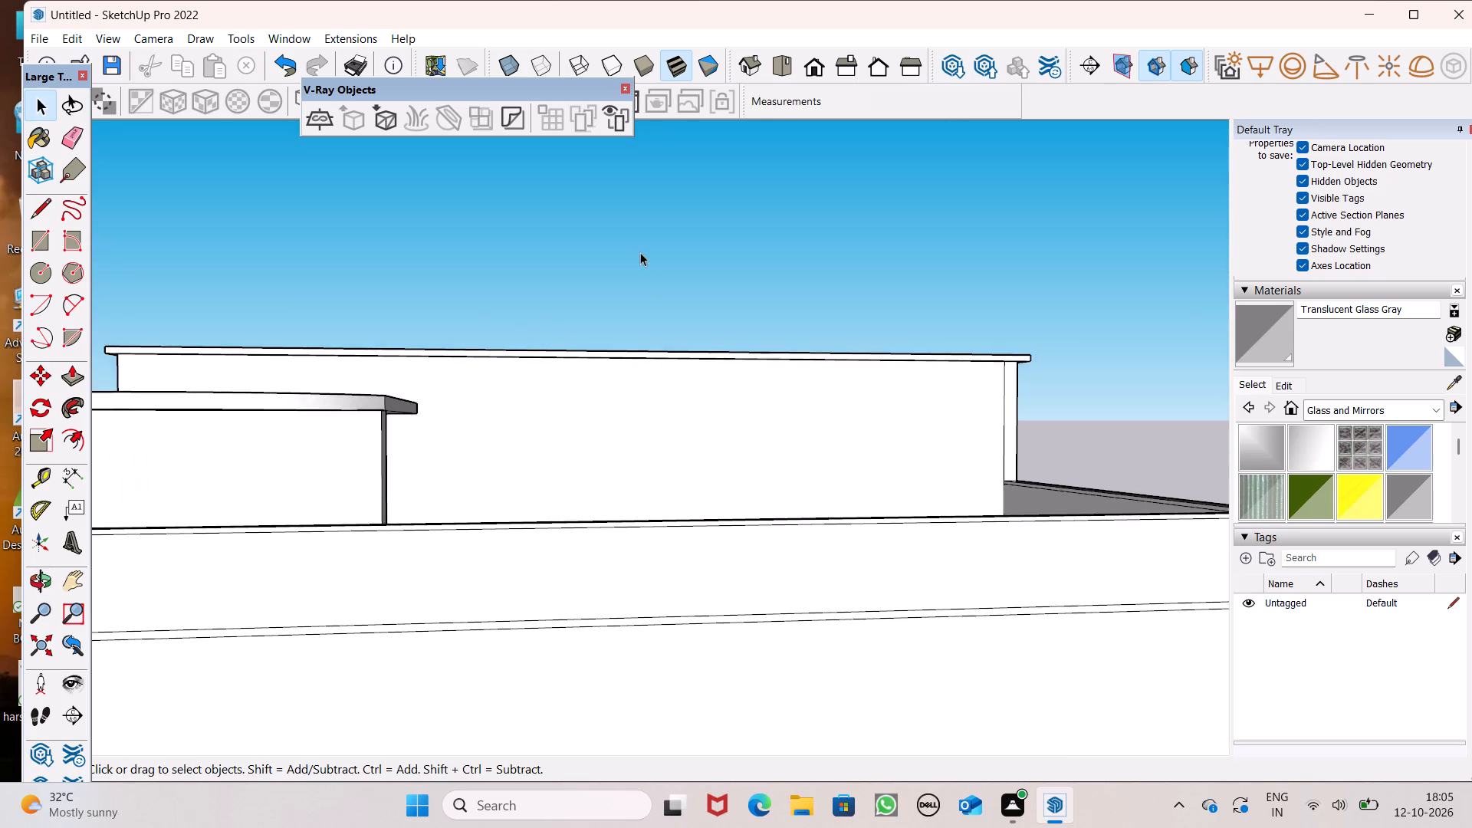
scroll(645, 261, down, 6)
middle_drag(627, 423, 688, 813)
scroll(385, 636, up, 2)
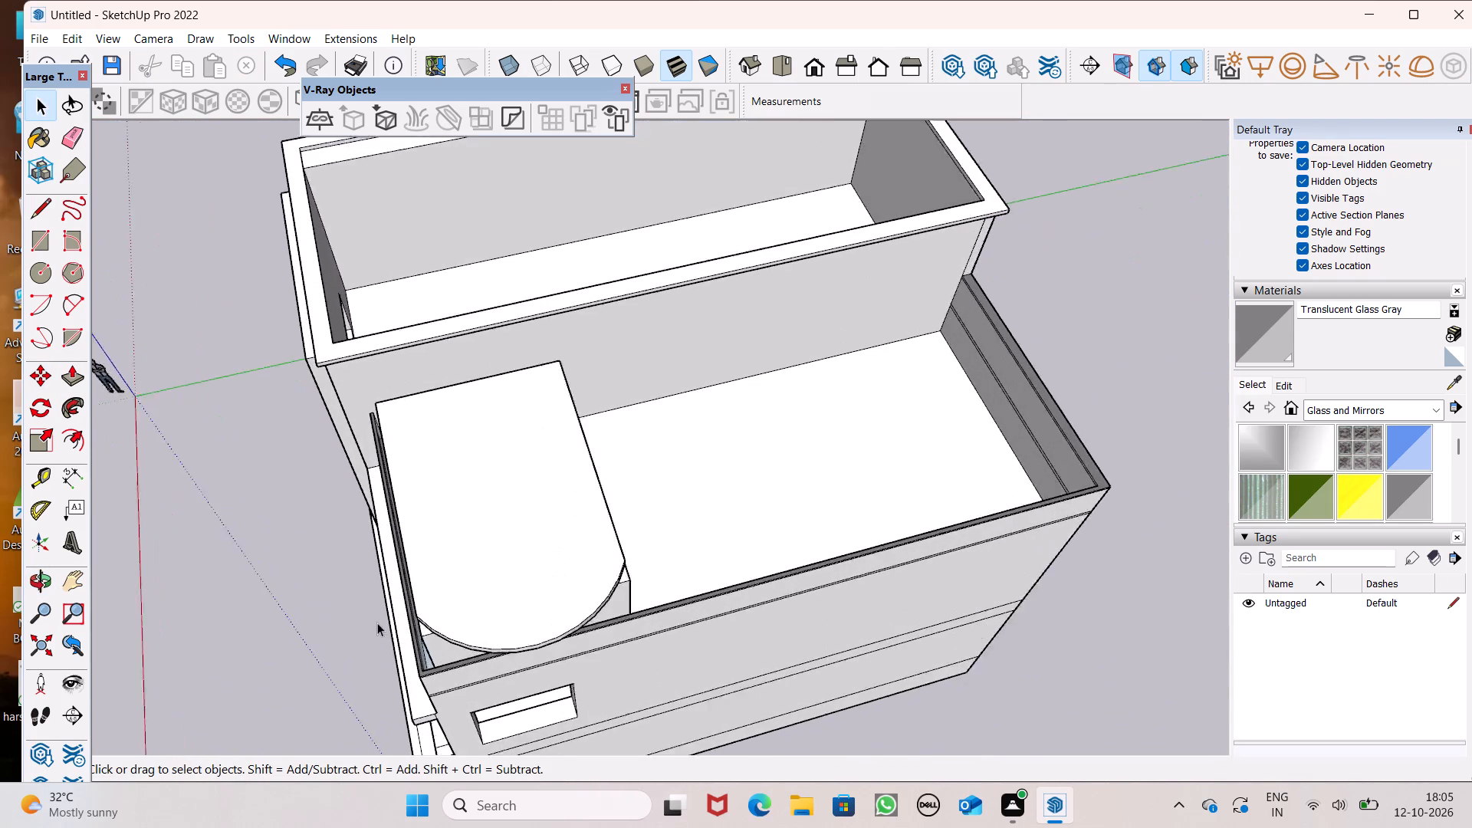
scroll(377, 623, up, 3)
middle_drag(653, 701, 705, 595)
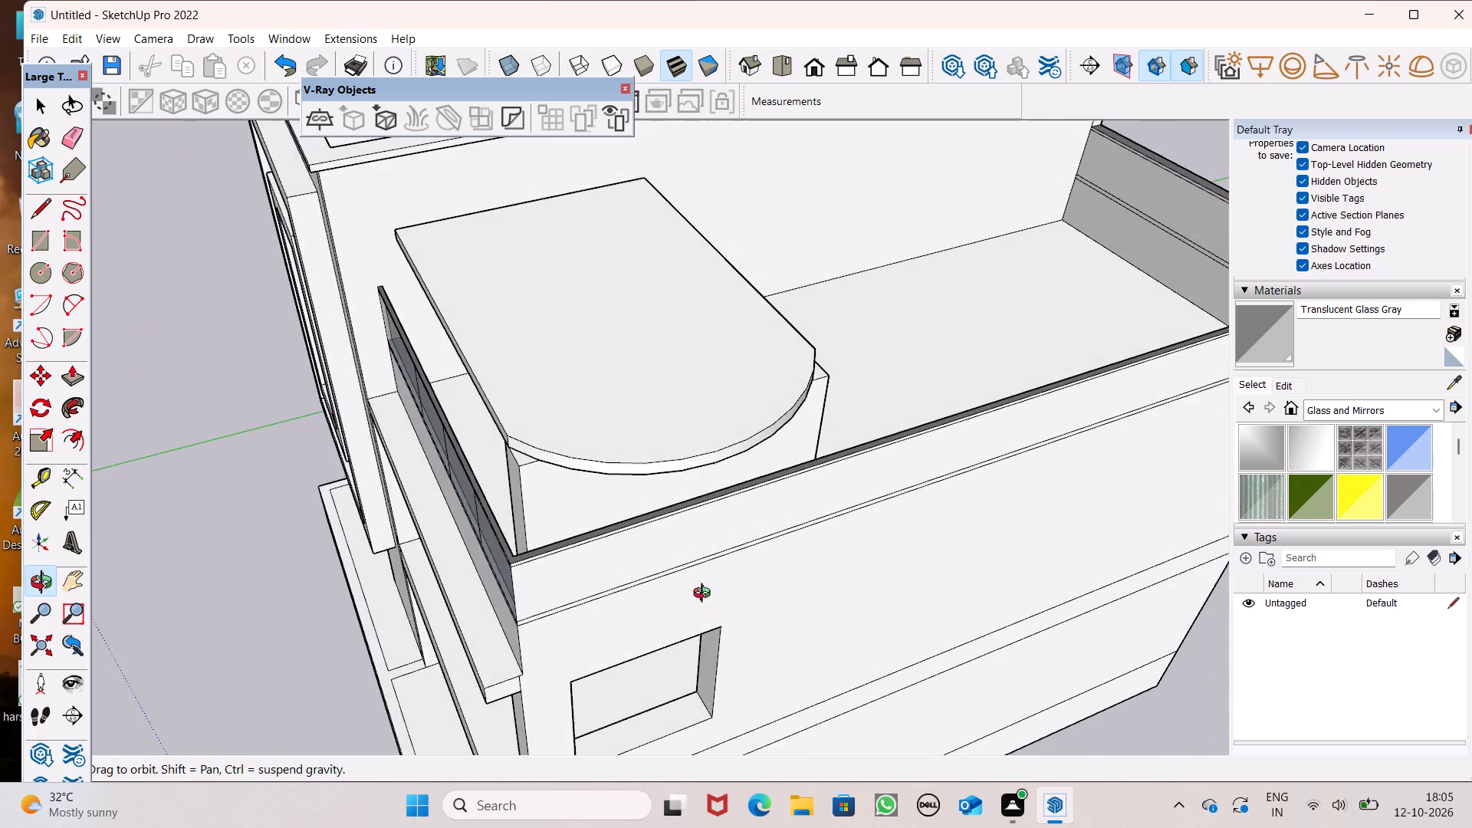
middle_drag(705, 595, 997, 580)
scroll(997, 580, up, 2)
scroll(776, 419, down, 3)
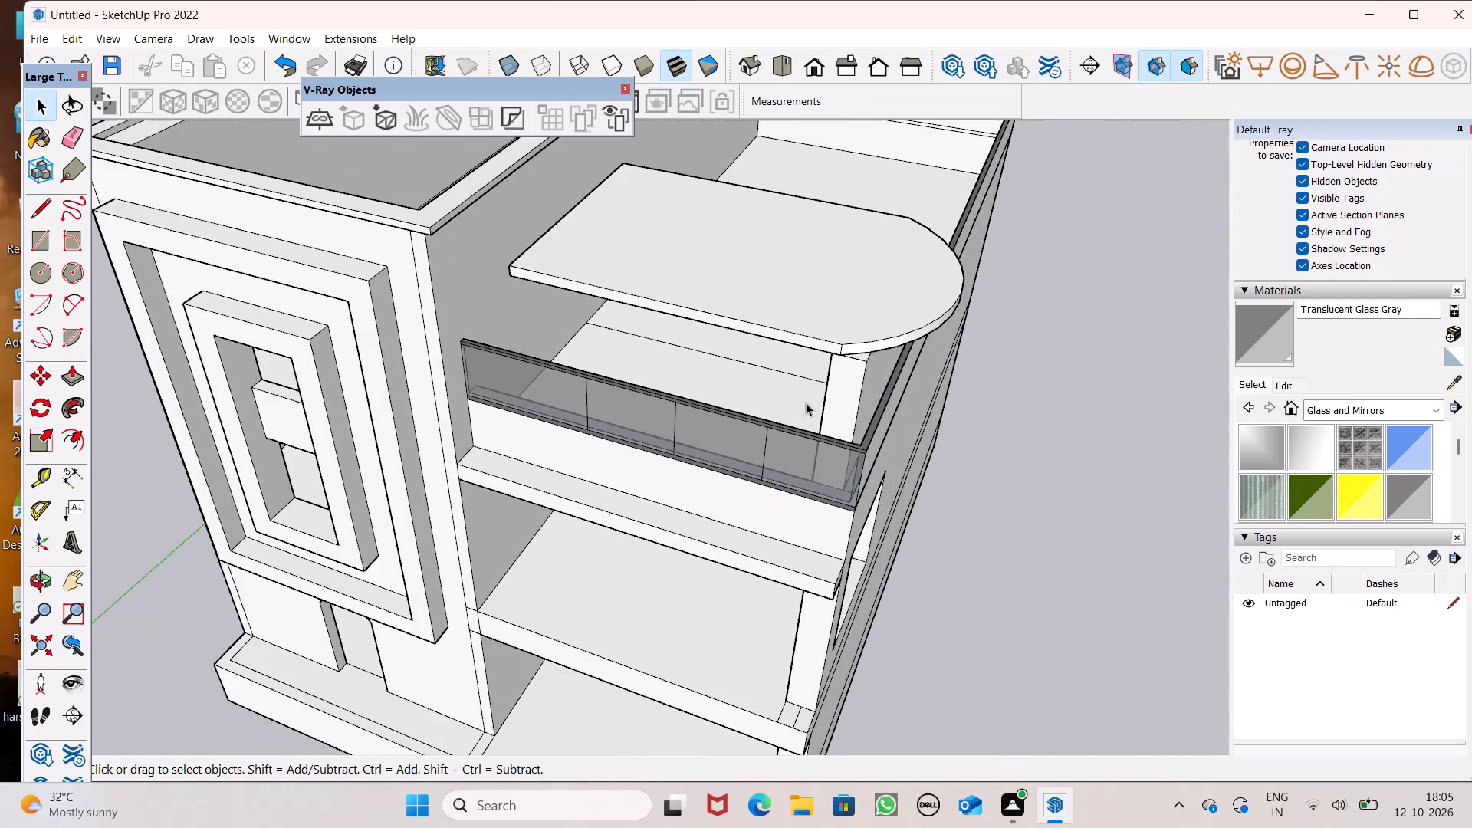
scroll(912, 342, up, 4)
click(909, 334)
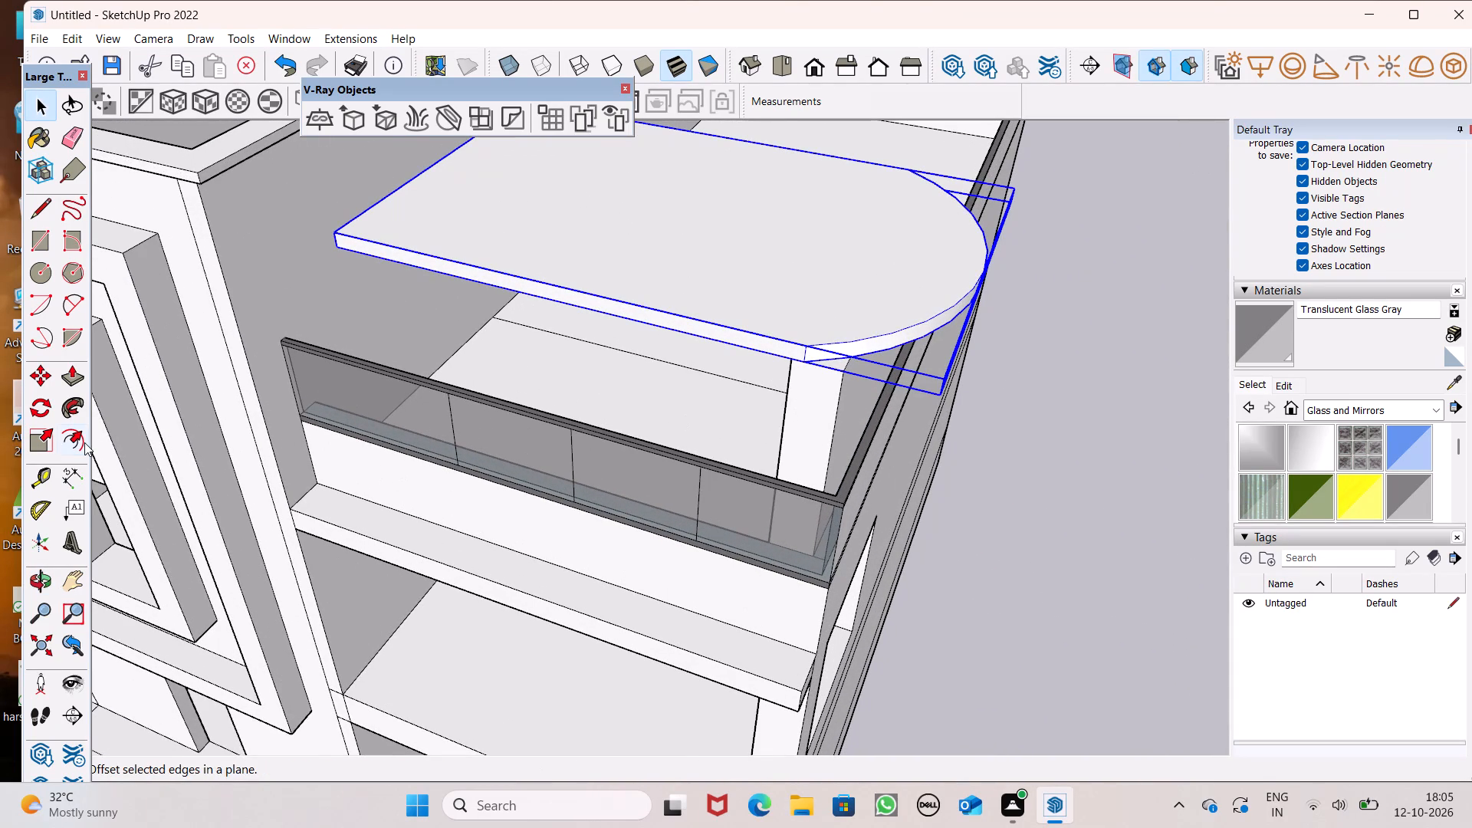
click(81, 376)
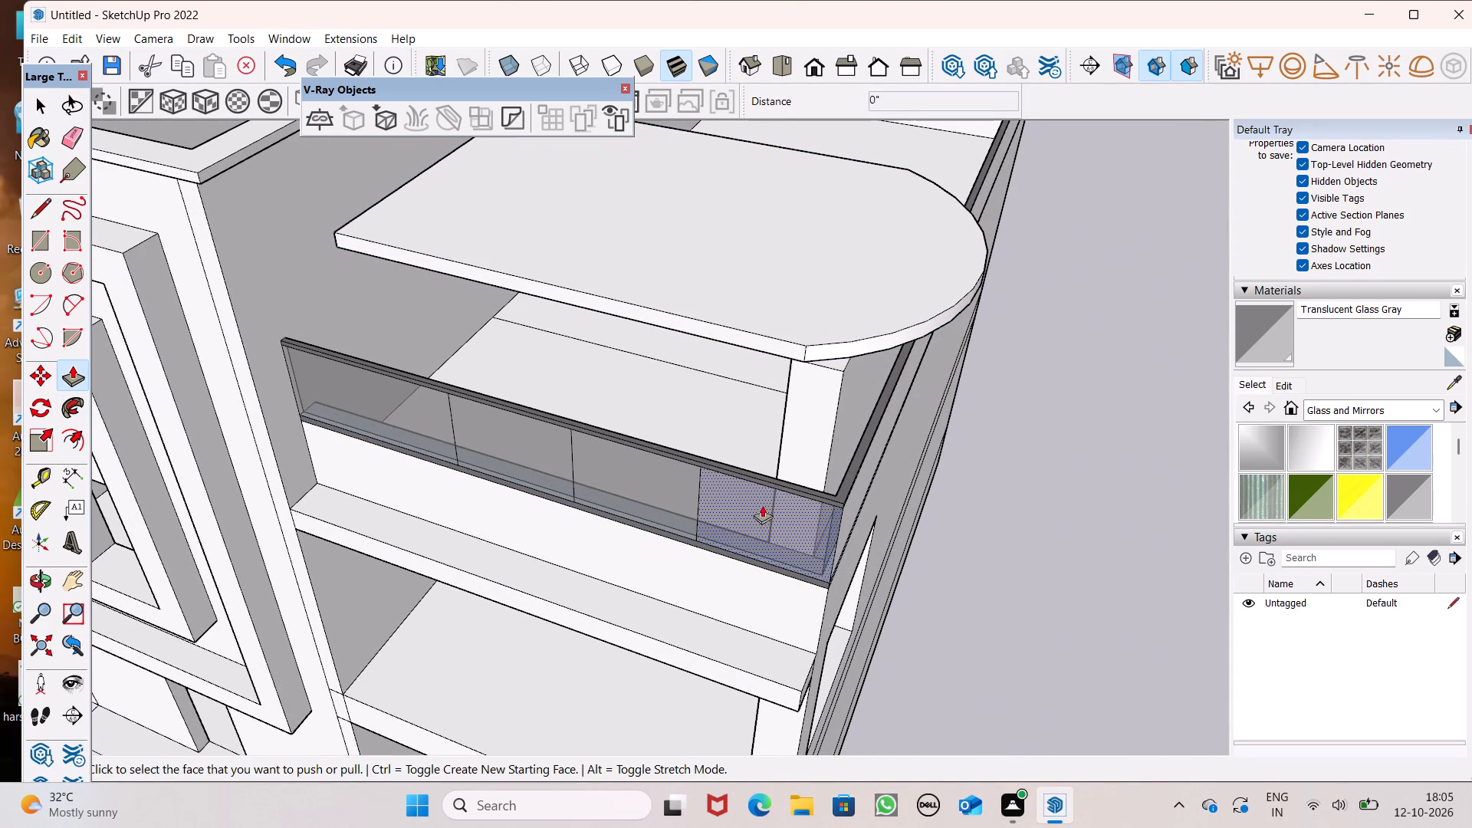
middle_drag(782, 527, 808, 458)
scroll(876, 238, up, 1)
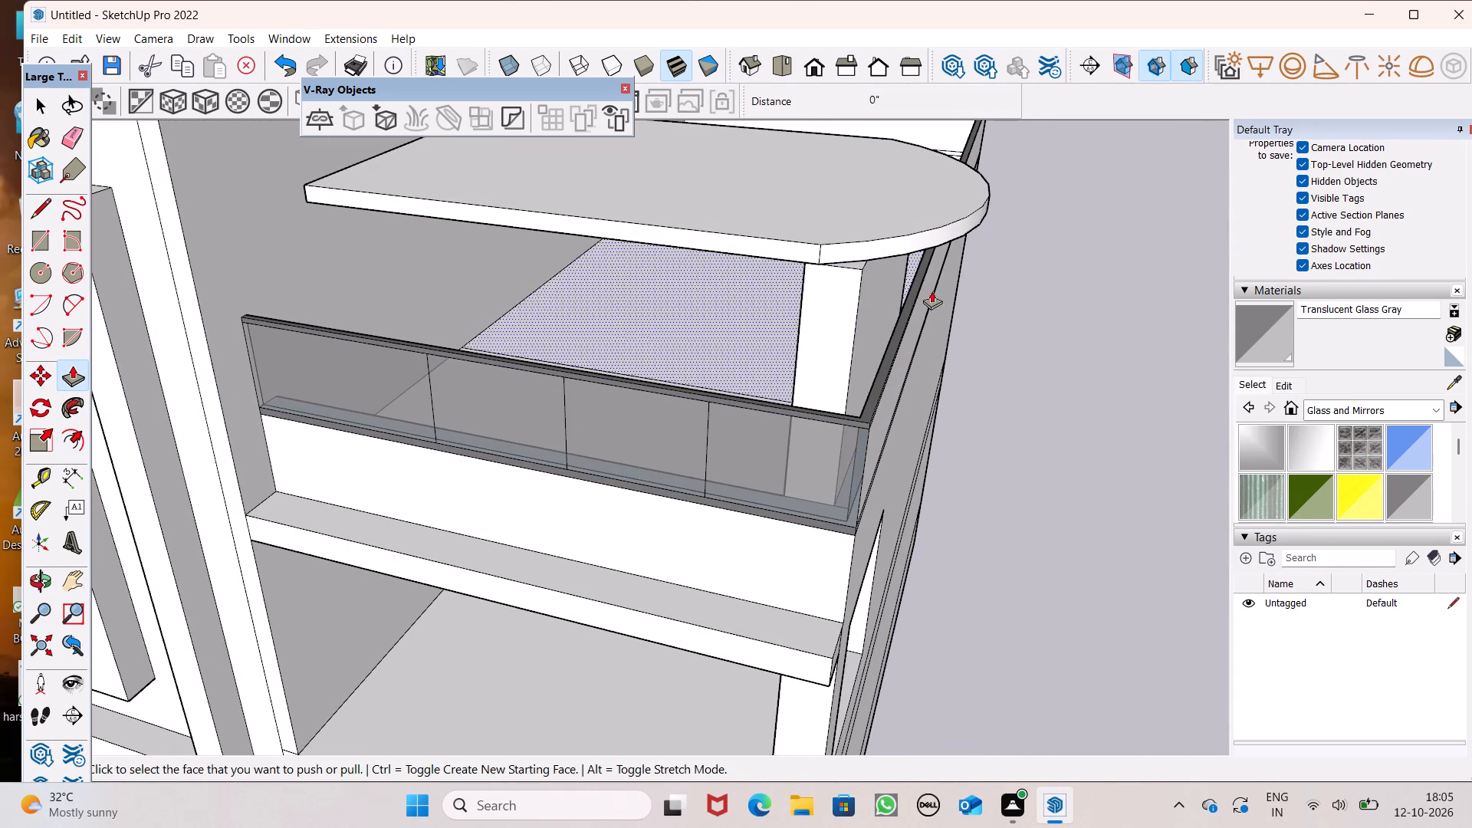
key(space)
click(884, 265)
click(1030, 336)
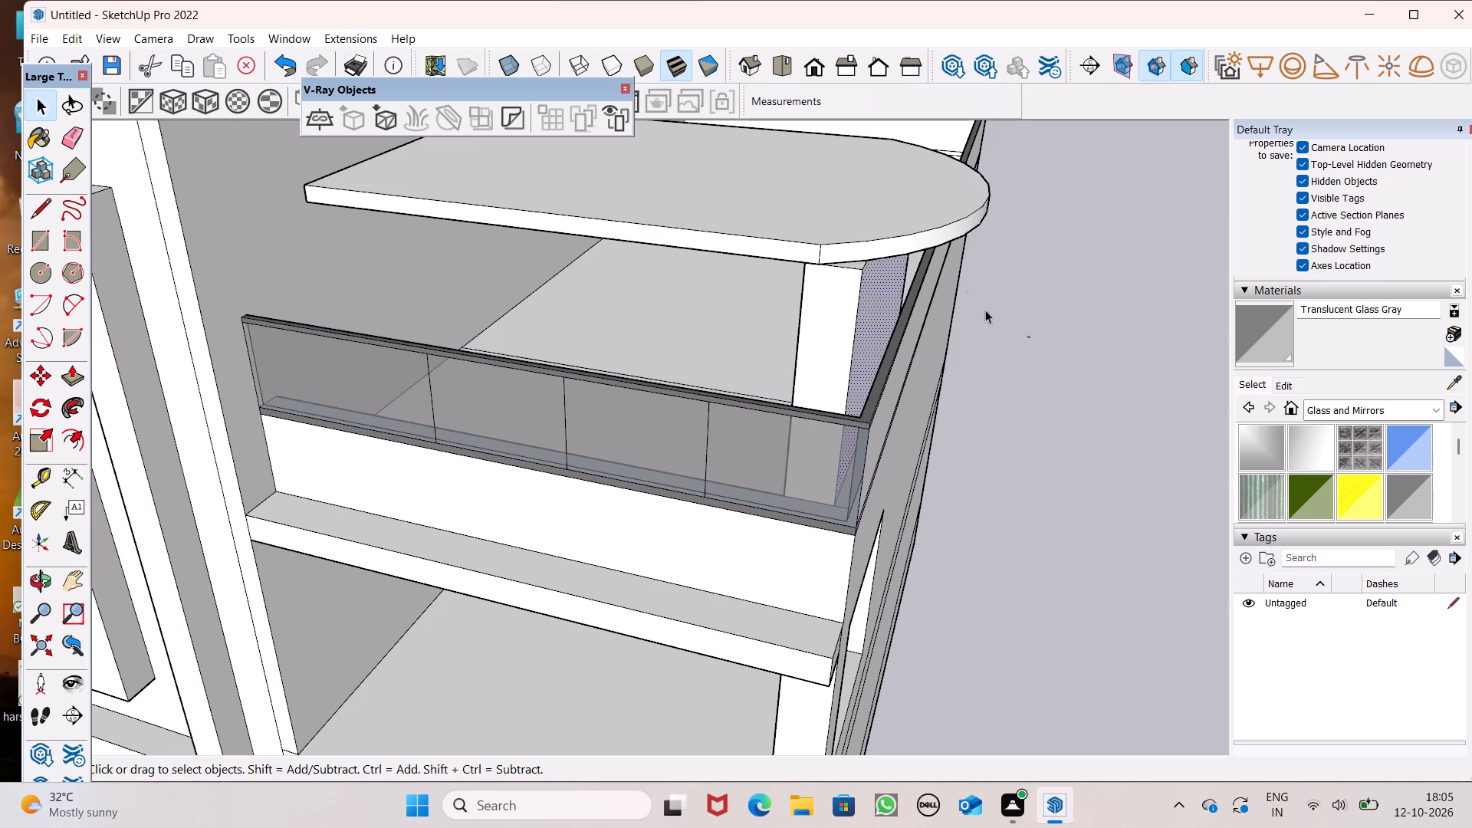
Shift the rounded slab a few inches outward along the front, bringing its curve start nearer the corner wall's outer edge.
click(899, 238)
key(n)
key(BackSpace)
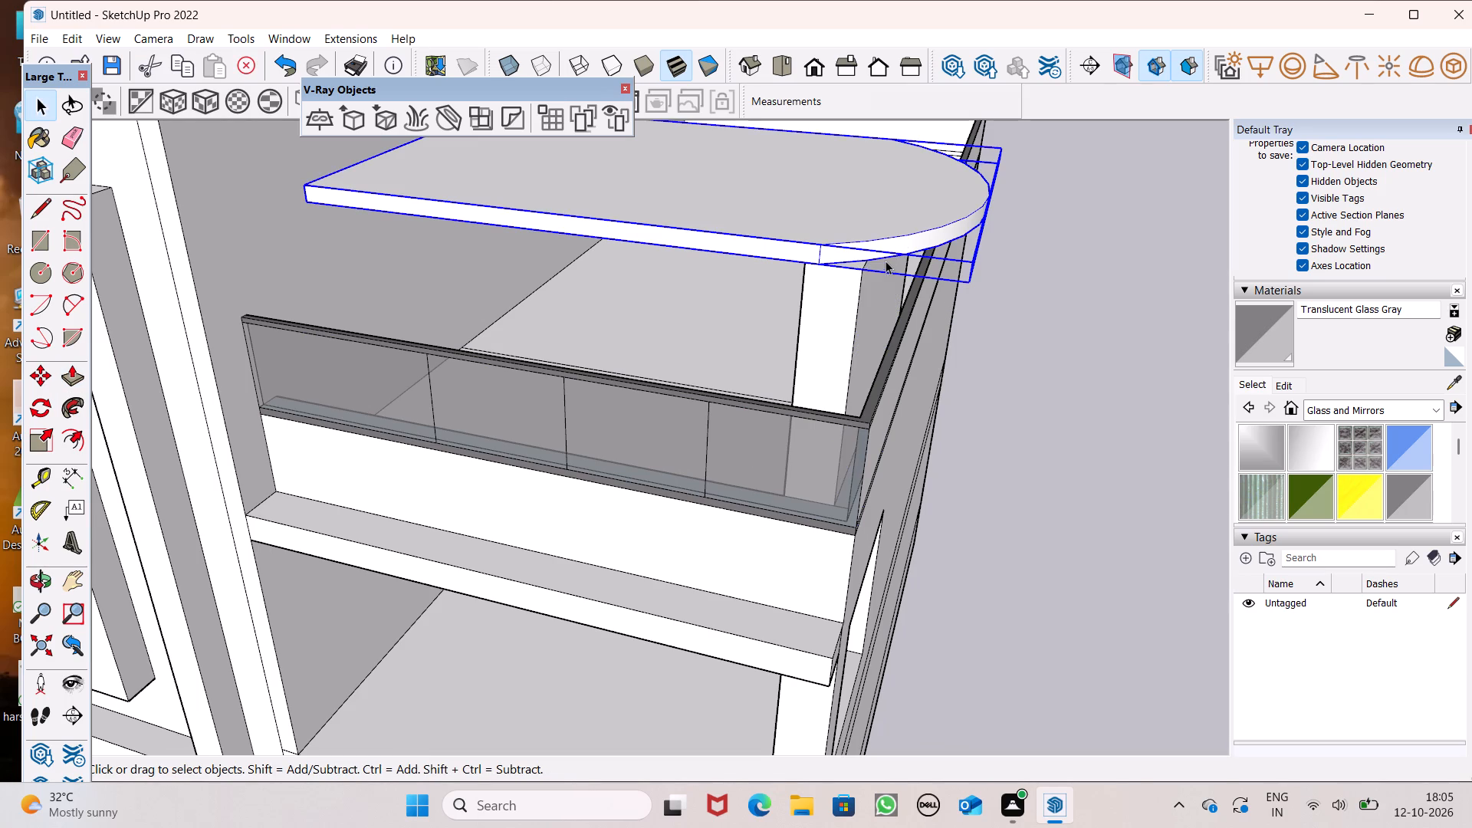
text(,m)
key(Return)
key(backslash)
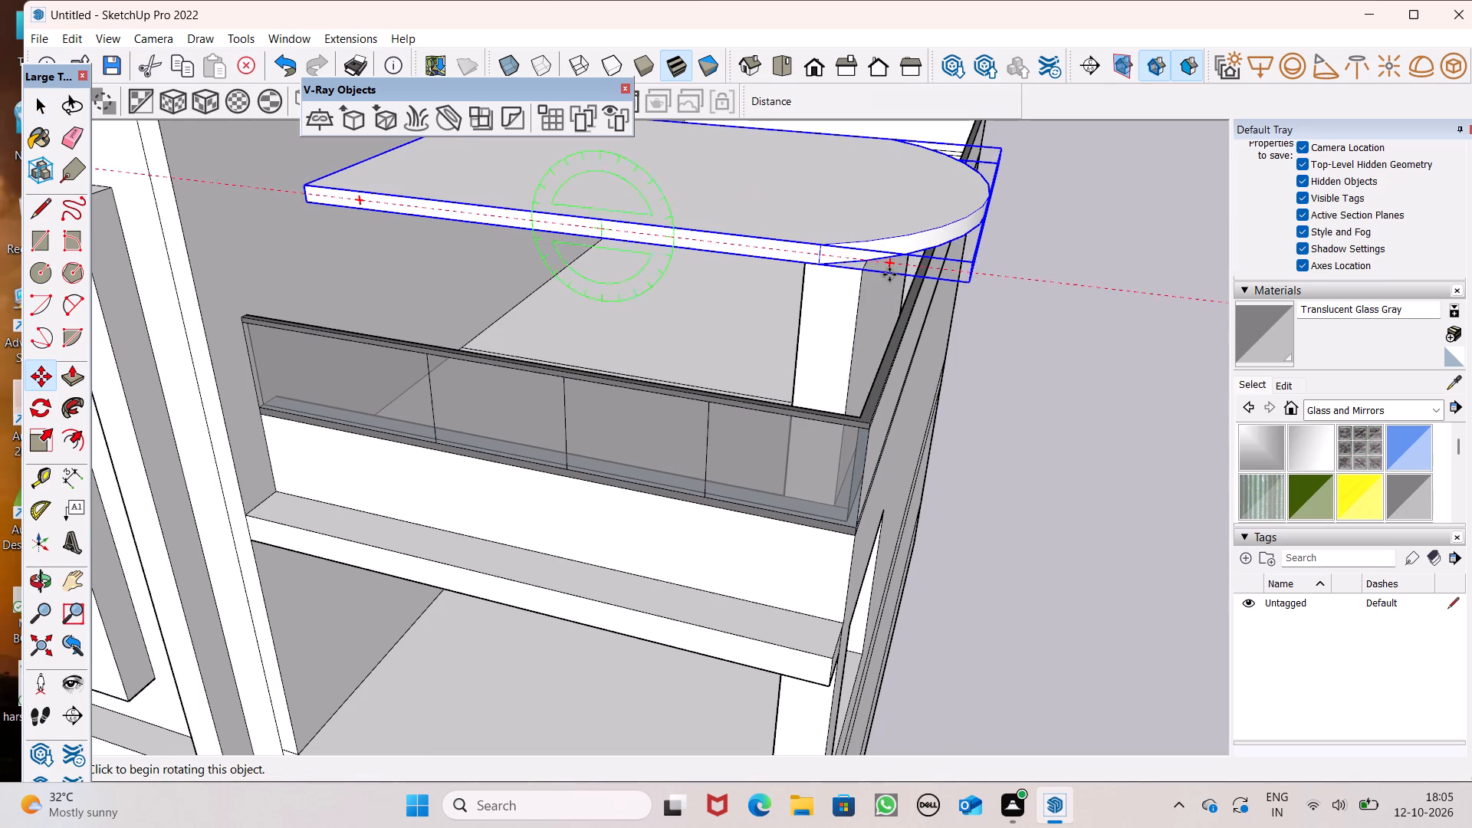
drag(822, 264, 839, 268)
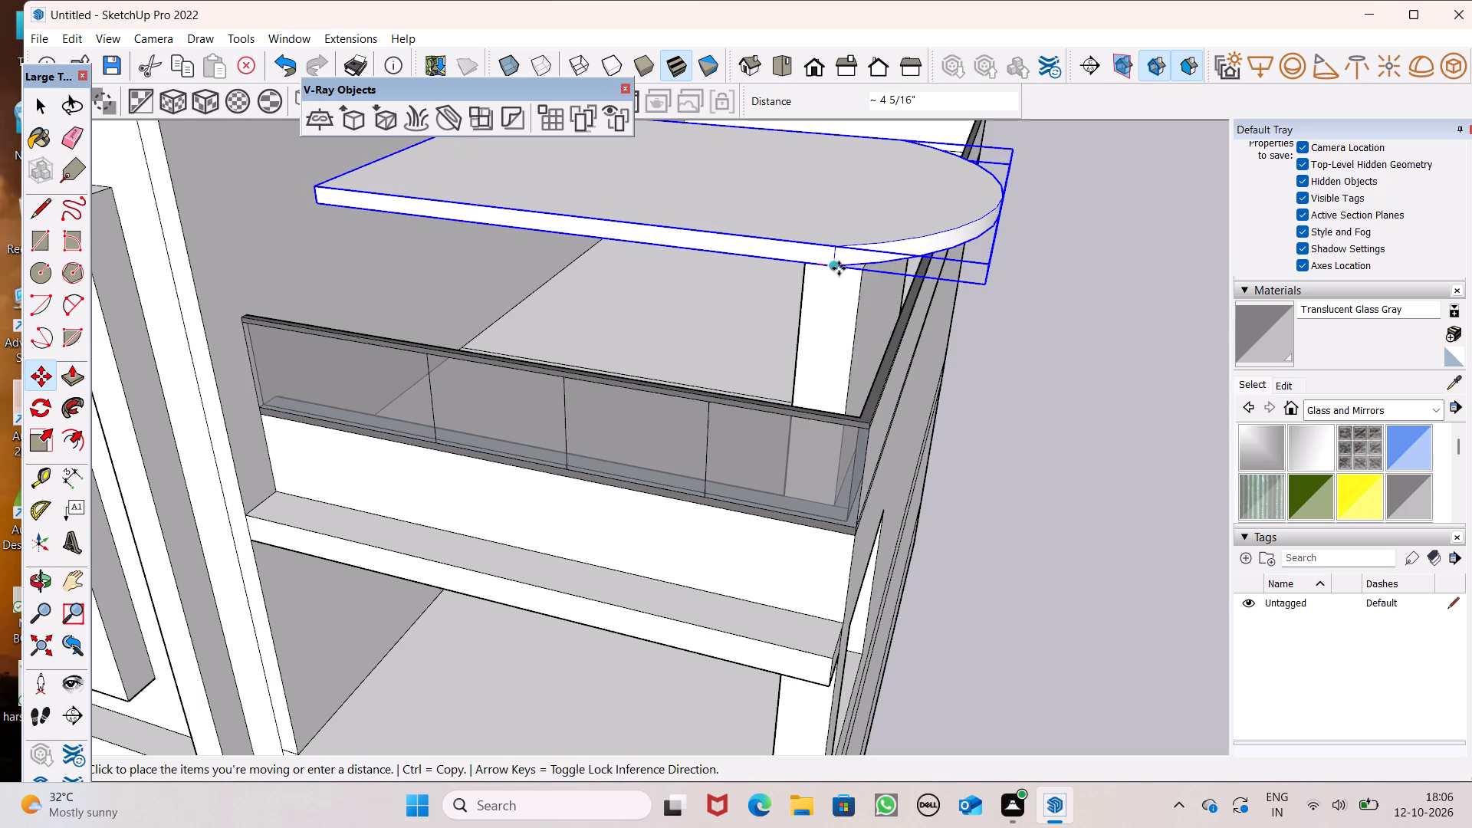
drag(839, 268, 847, 268)
key(space)
drag(1020, 437, 1029, 430)
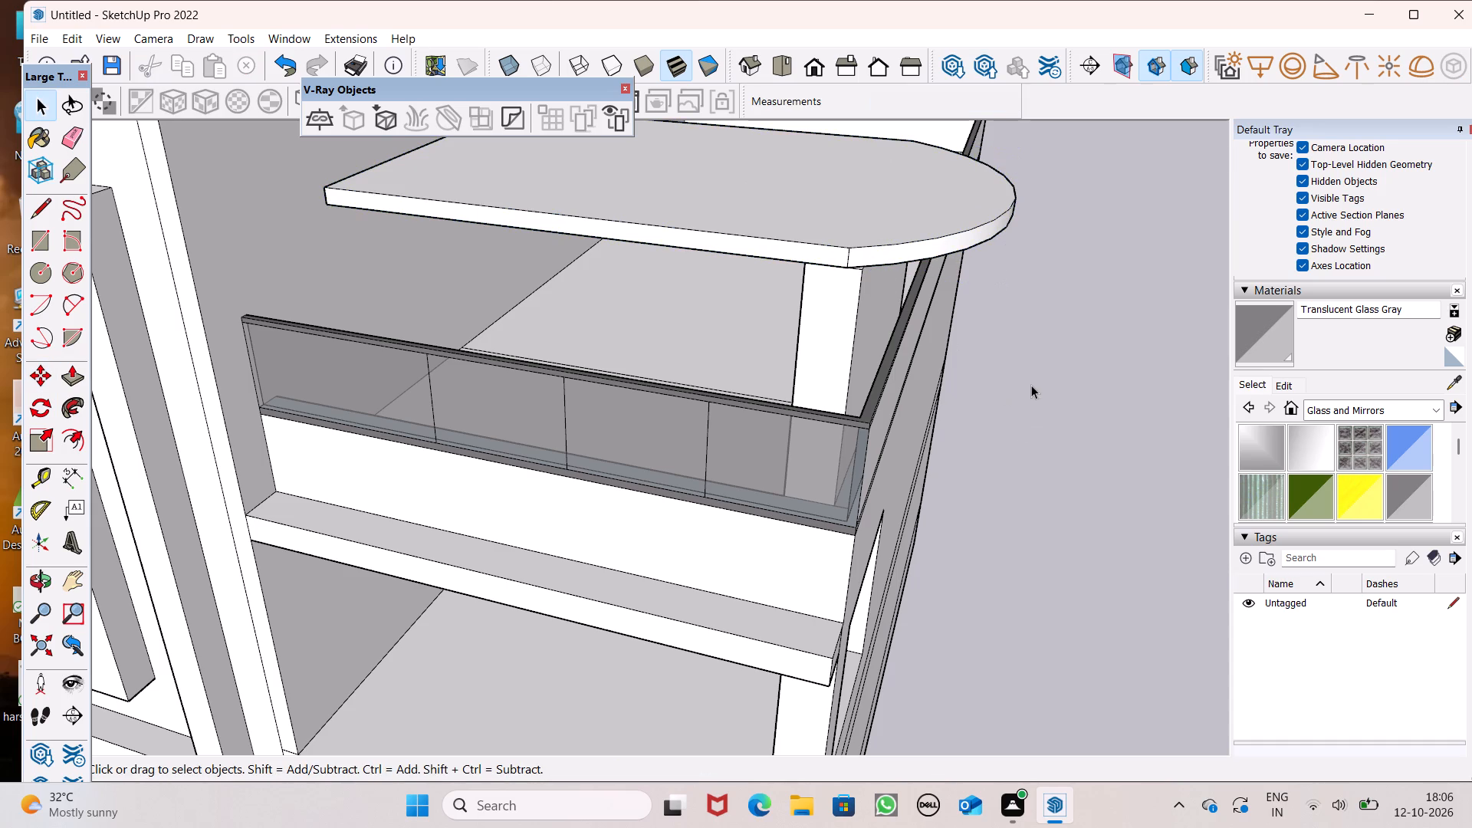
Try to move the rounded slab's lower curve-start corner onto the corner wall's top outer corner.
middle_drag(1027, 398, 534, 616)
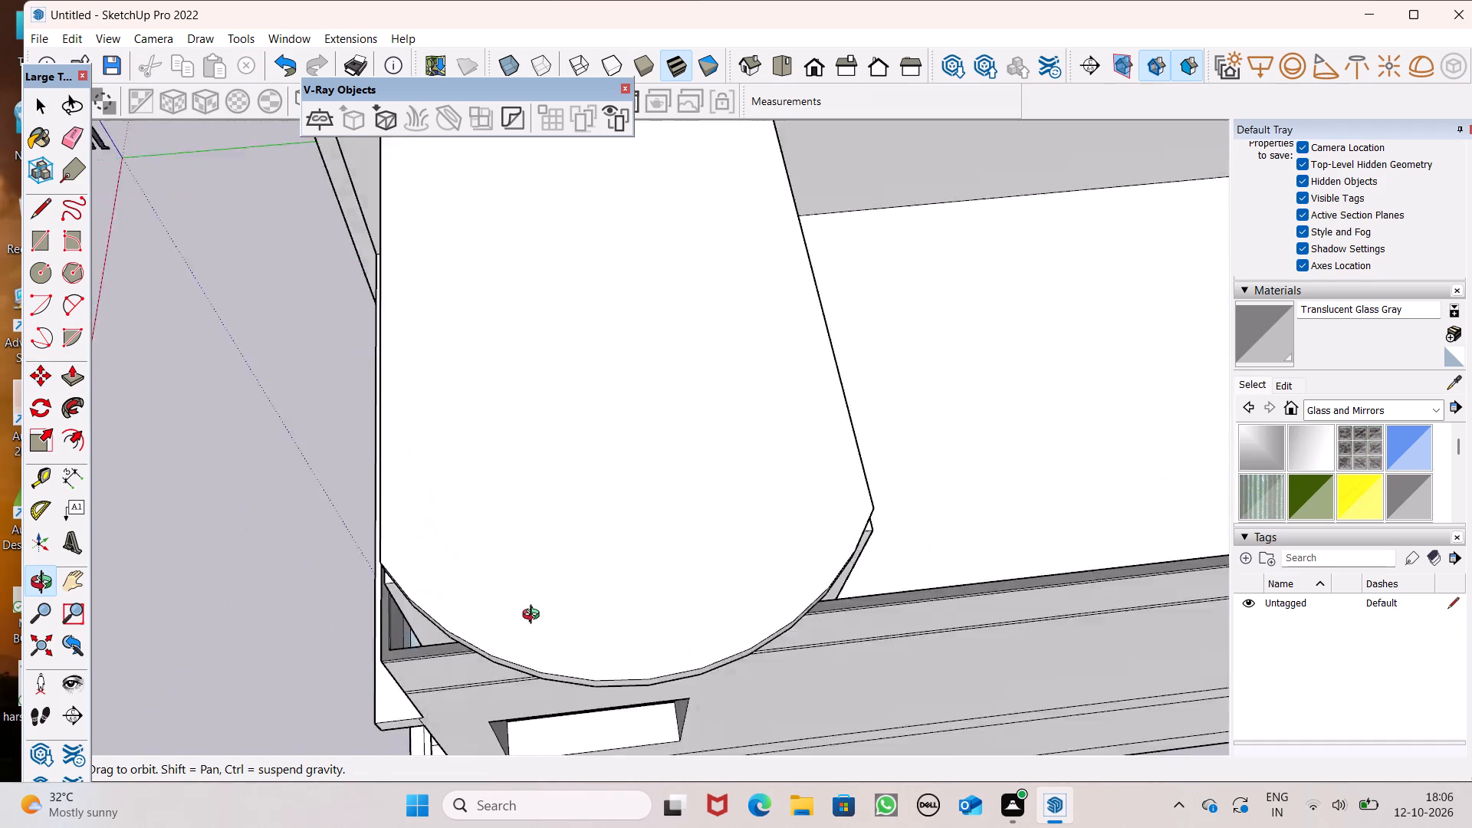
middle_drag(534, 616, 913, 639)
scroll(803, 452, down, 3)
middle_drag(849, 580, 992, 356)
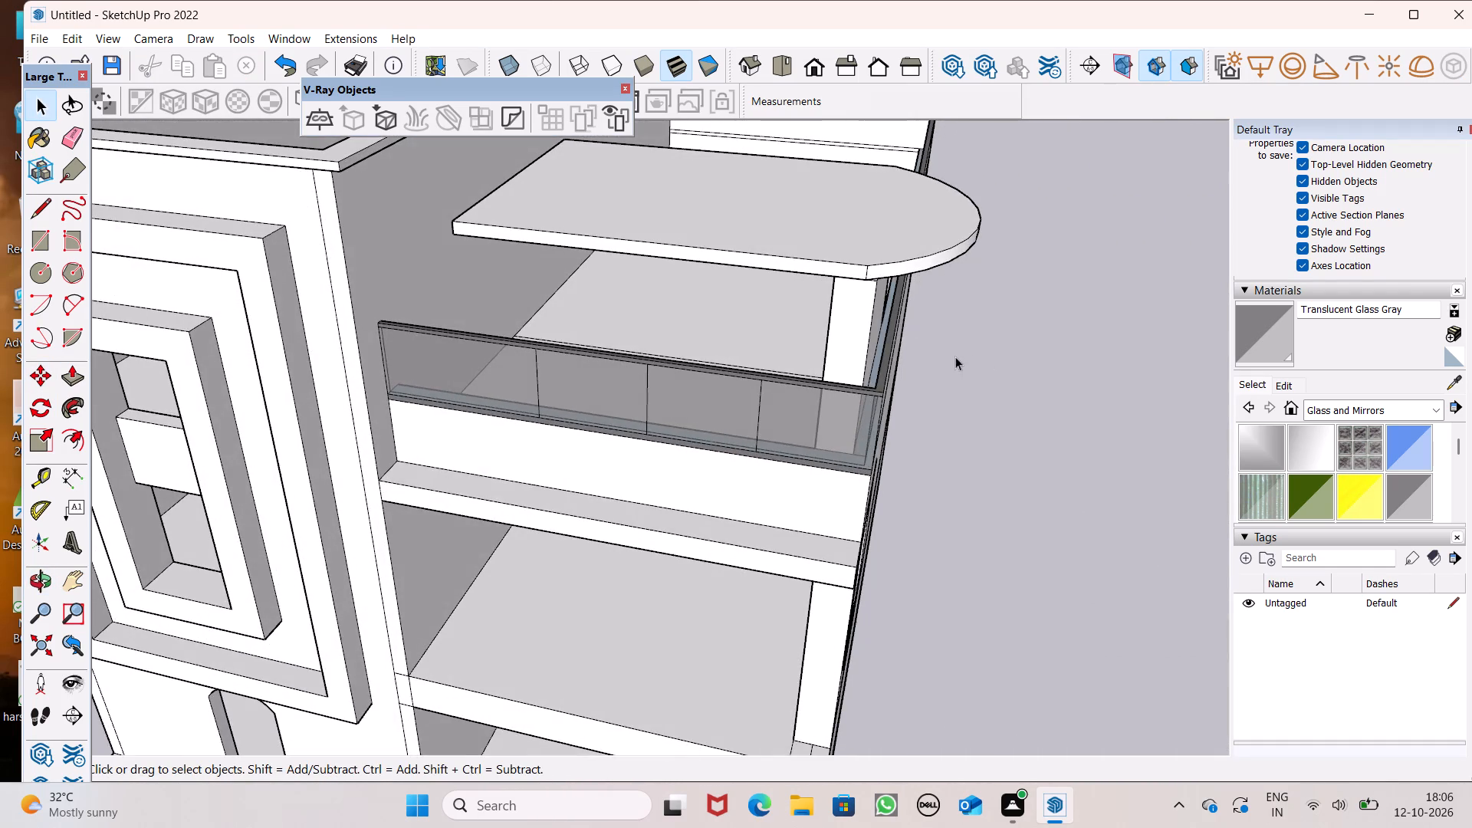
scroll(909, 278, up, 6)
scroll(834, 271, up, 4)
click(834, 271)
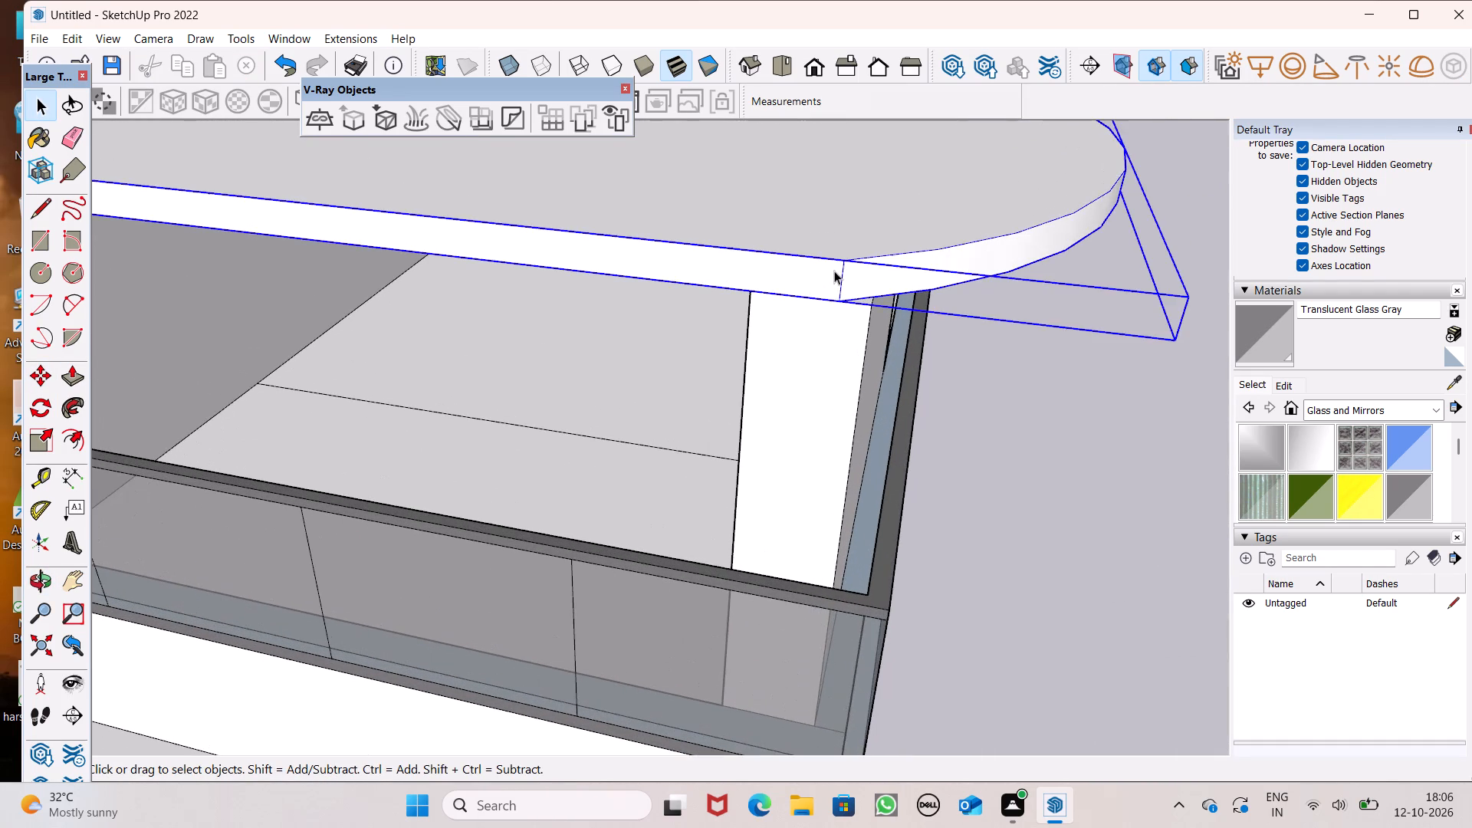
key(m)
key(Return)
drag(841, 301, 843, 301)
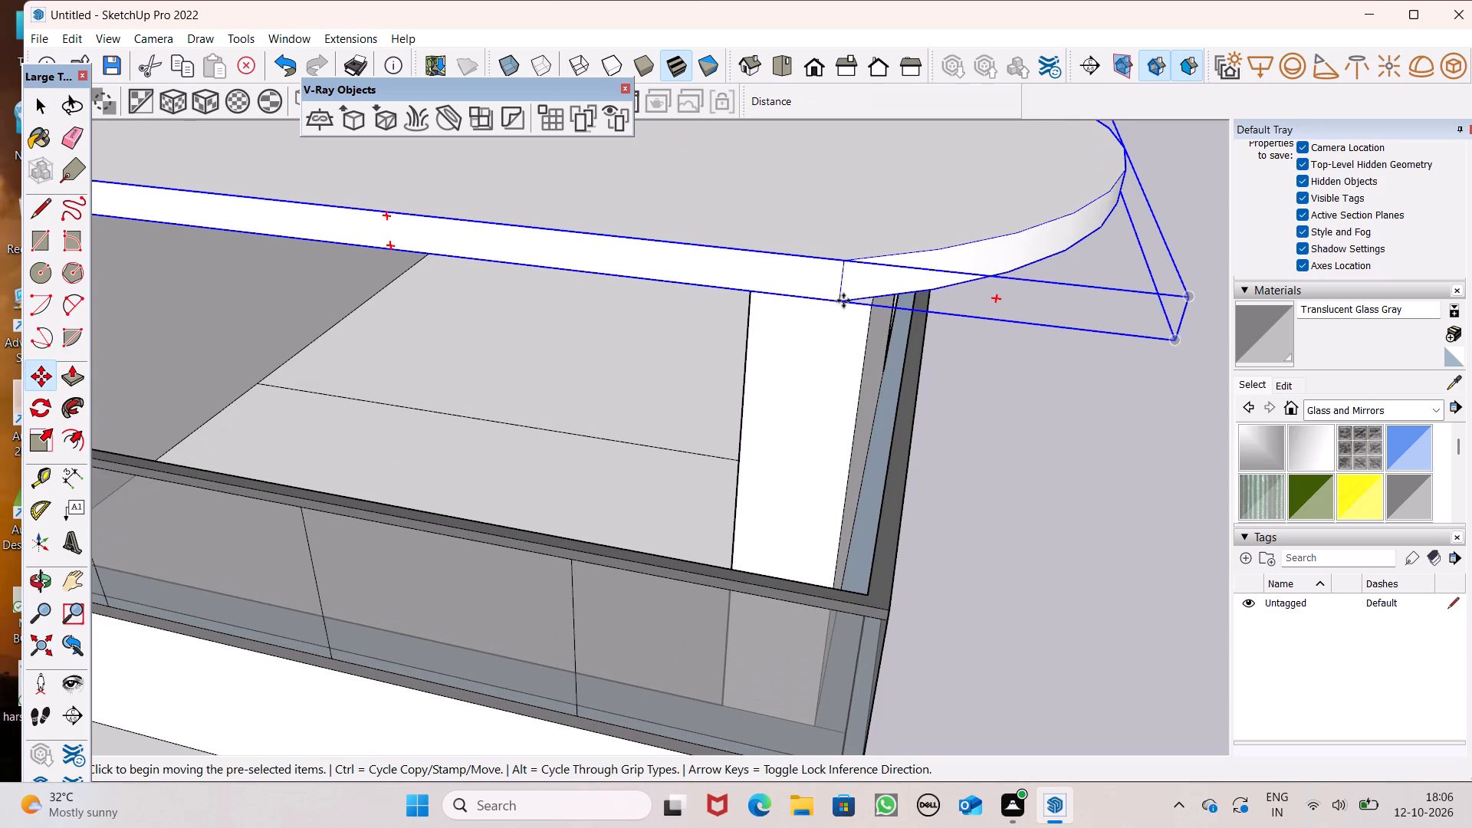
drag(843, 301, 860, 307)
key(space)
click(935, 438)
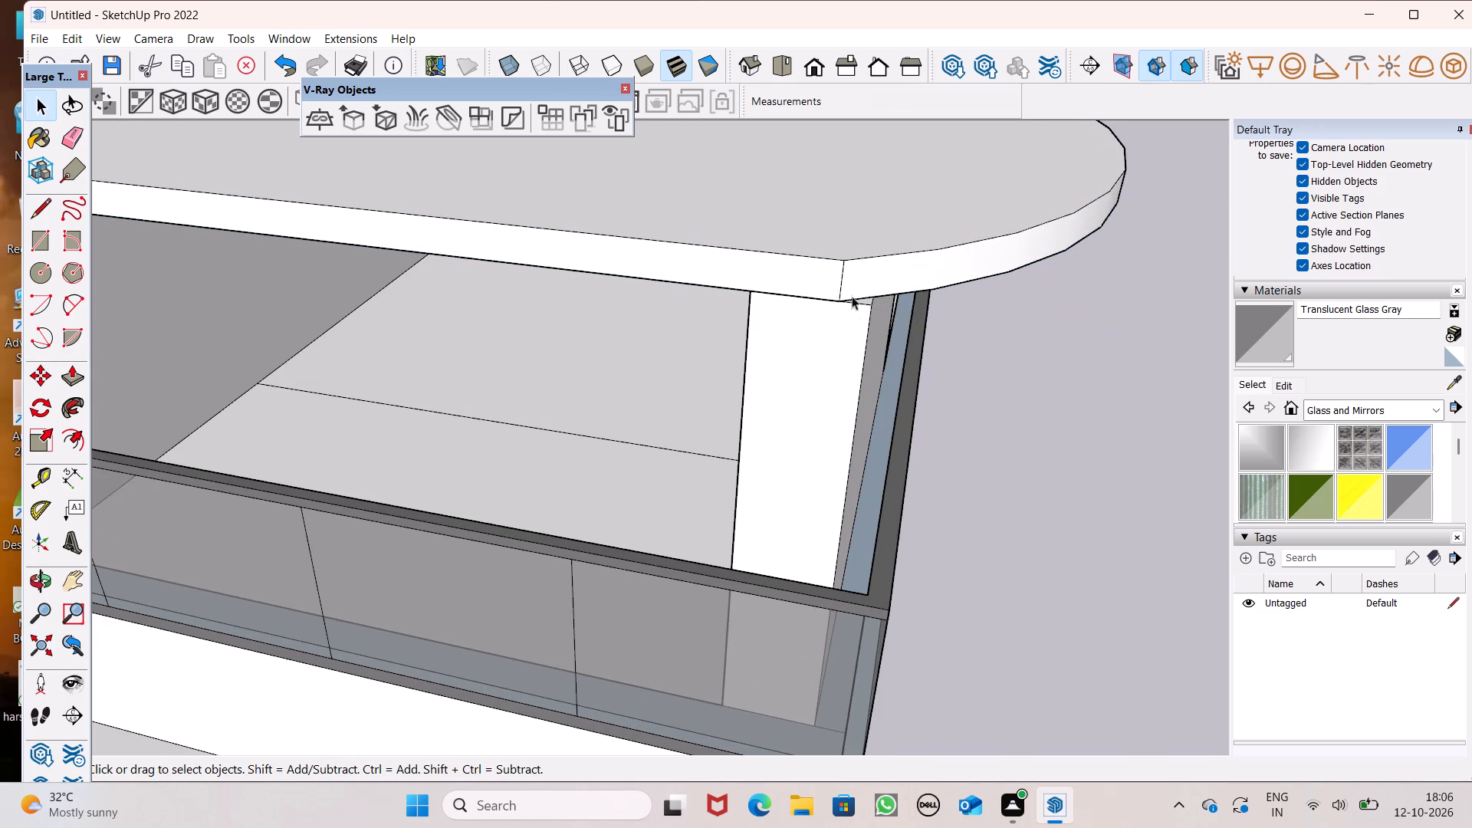
Move the rounded slab outward so its lower curve-start corner meets the front corner wall's top outer corner.
click(847, 271)
key(m)
key(Return)
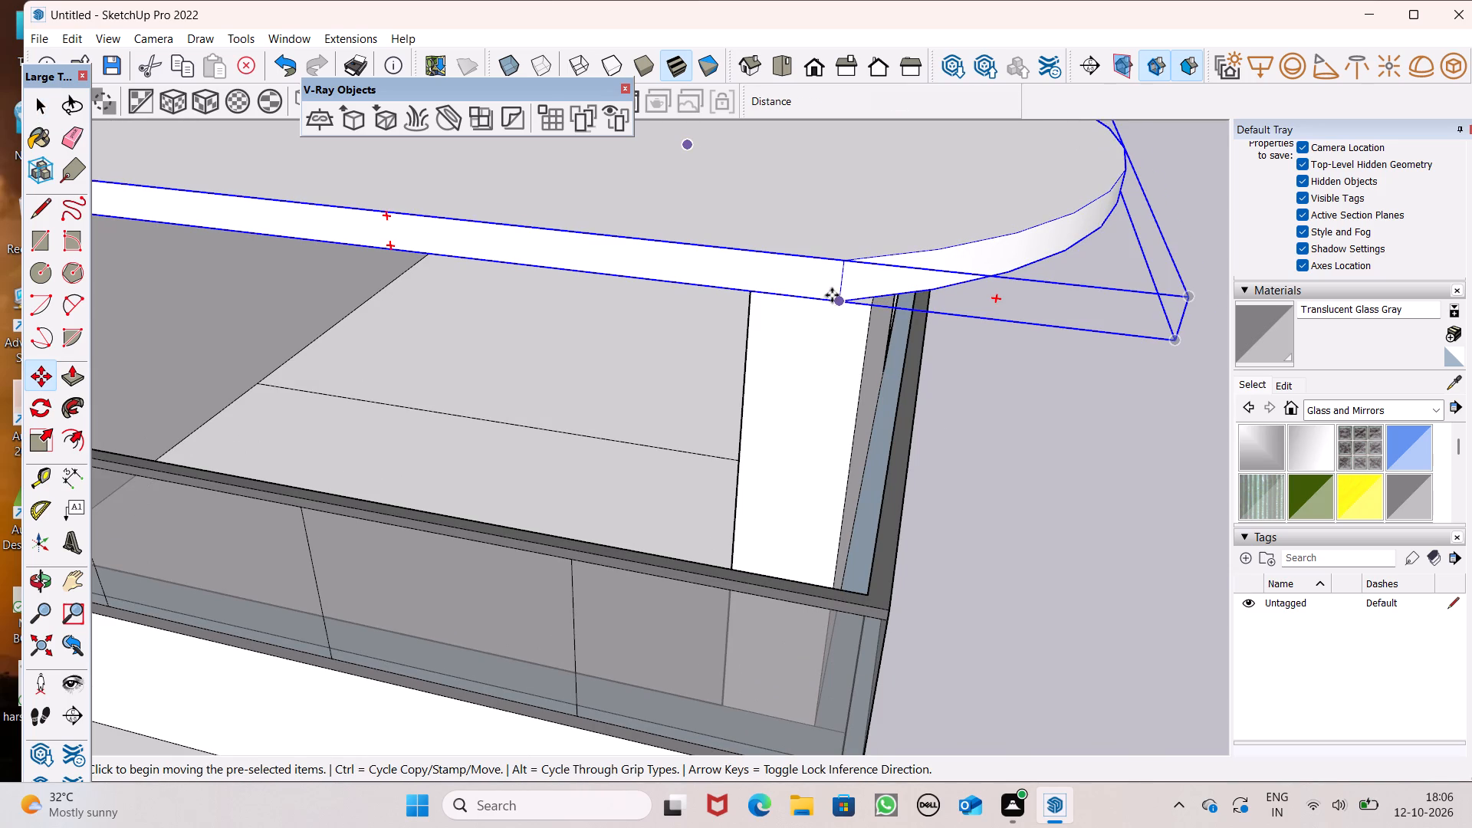
drag(843, 301, 860, 309)
key(space)
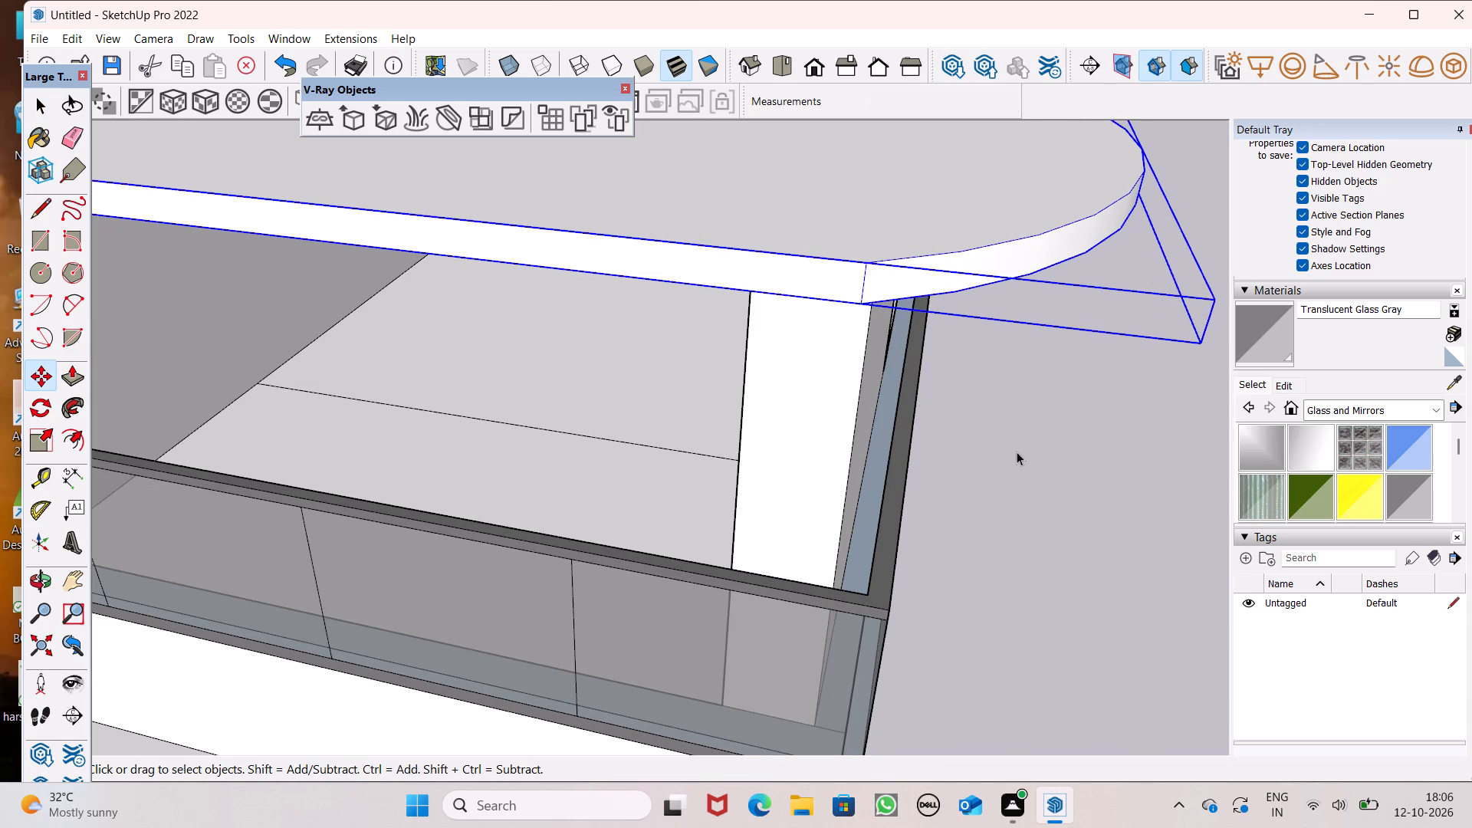
drag(1022, 454, 1027, 462)
Examine the repositioned rounded slab against the terrace and the whole front facade.
scroll(978, 330, down, 3)
scroll(1023, 209, down, 3)
middle_drag(1471, 264, 1456, 262)
scroll(1456, 262, up, 1)
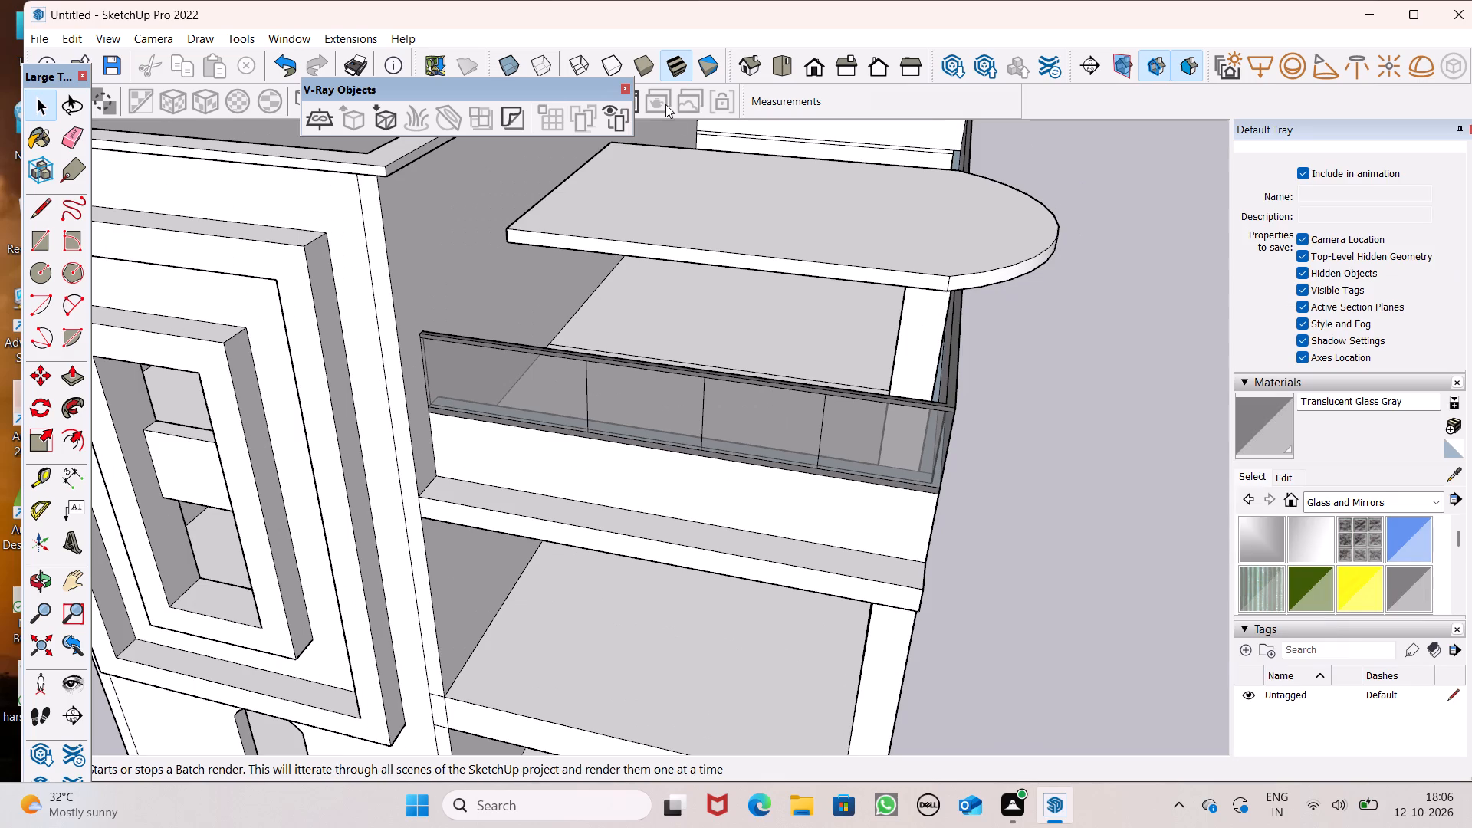
scroll(671, 110, down, 5)
key(space)
scroll(655, 205, down, 2)
middle_drag(682, 330, 781, 386)
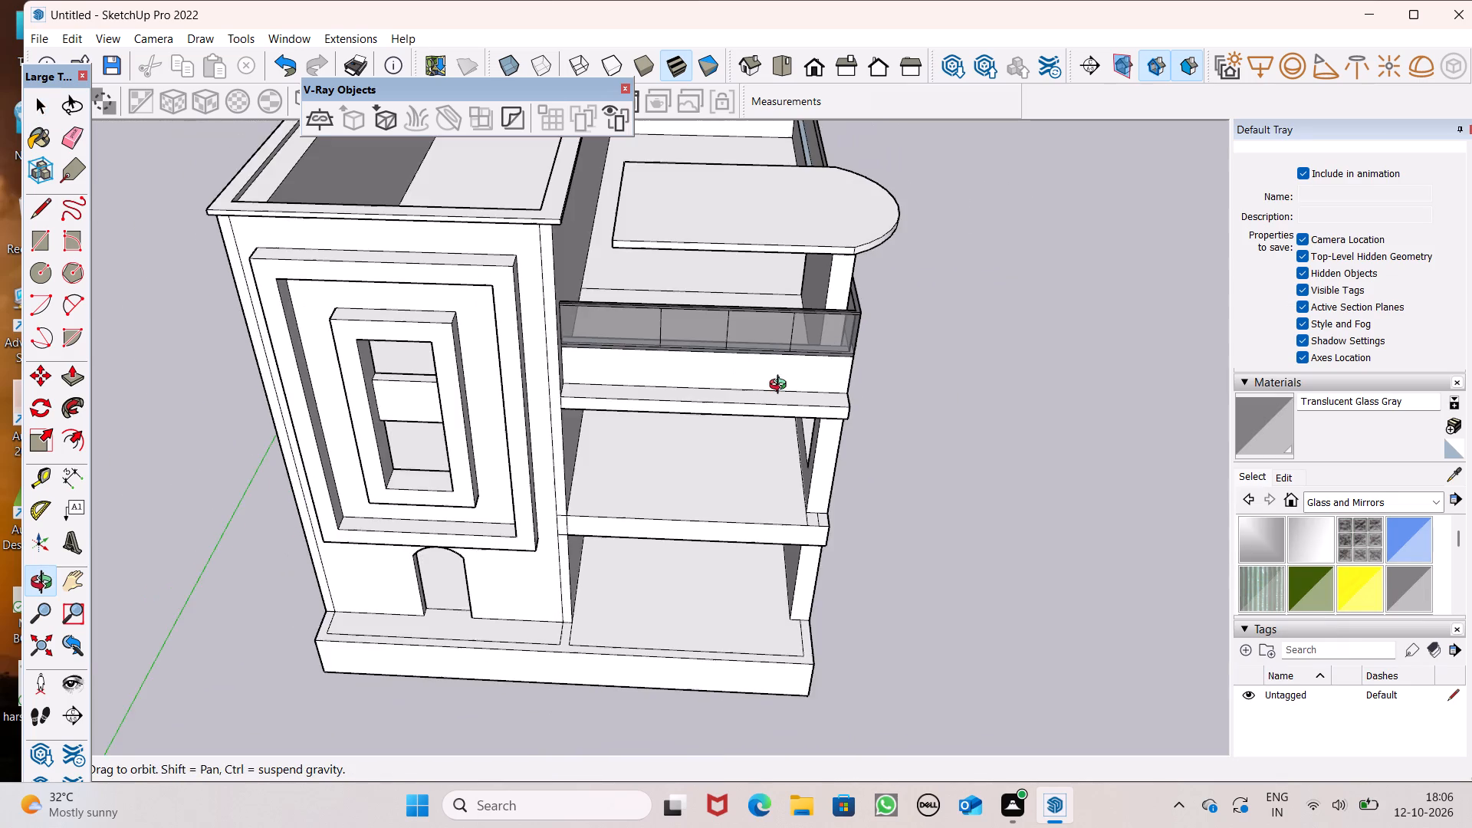
middle_drag(781, 386, 899, 394)
scroll(833, 327, up, 4)
scroll(582, 373, down, 5)
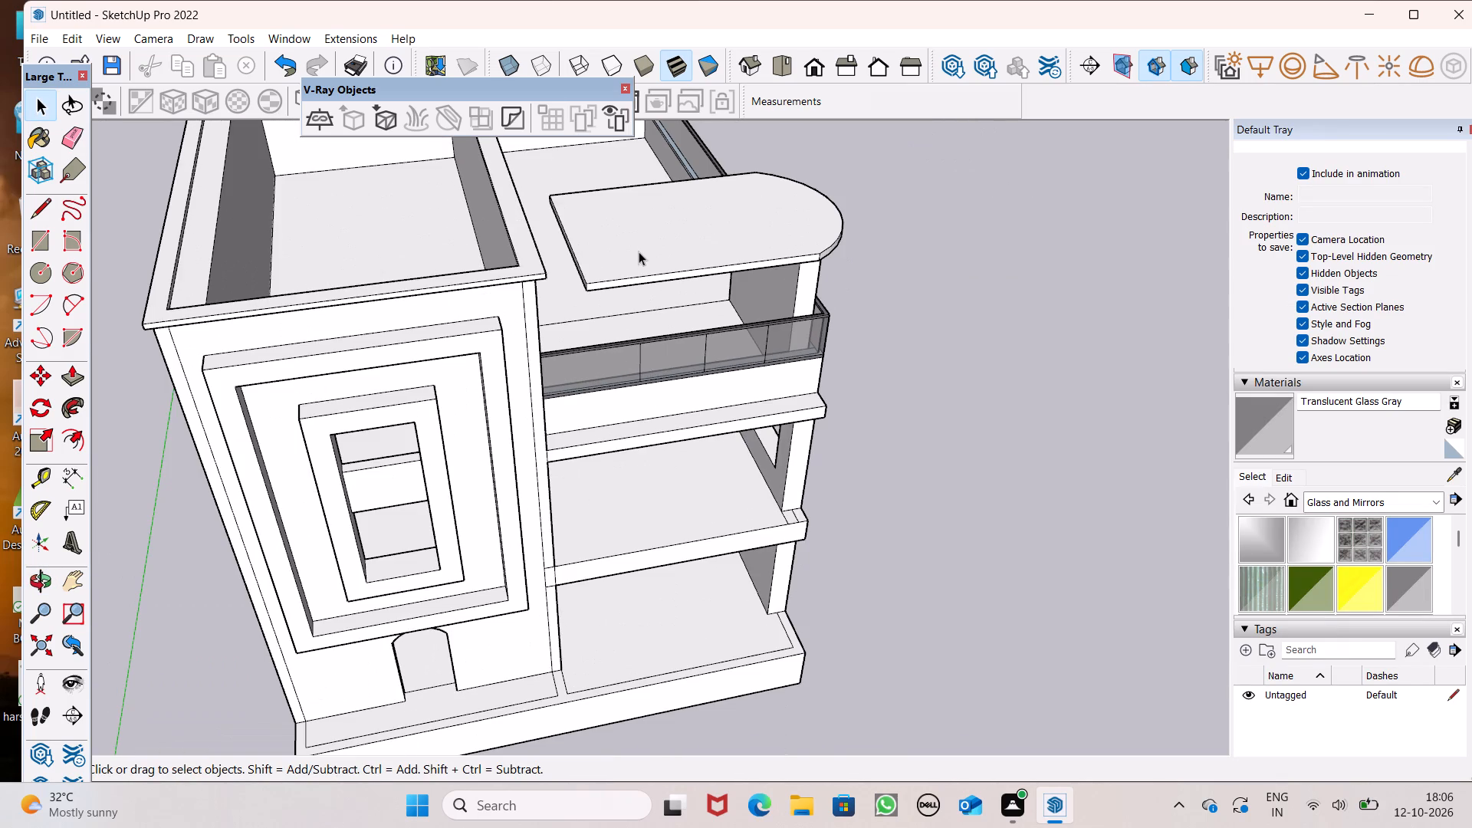
Explode the round-ended roof slab group into editable faces.
scroll(639, 251, up, 6)
click(619, 251)
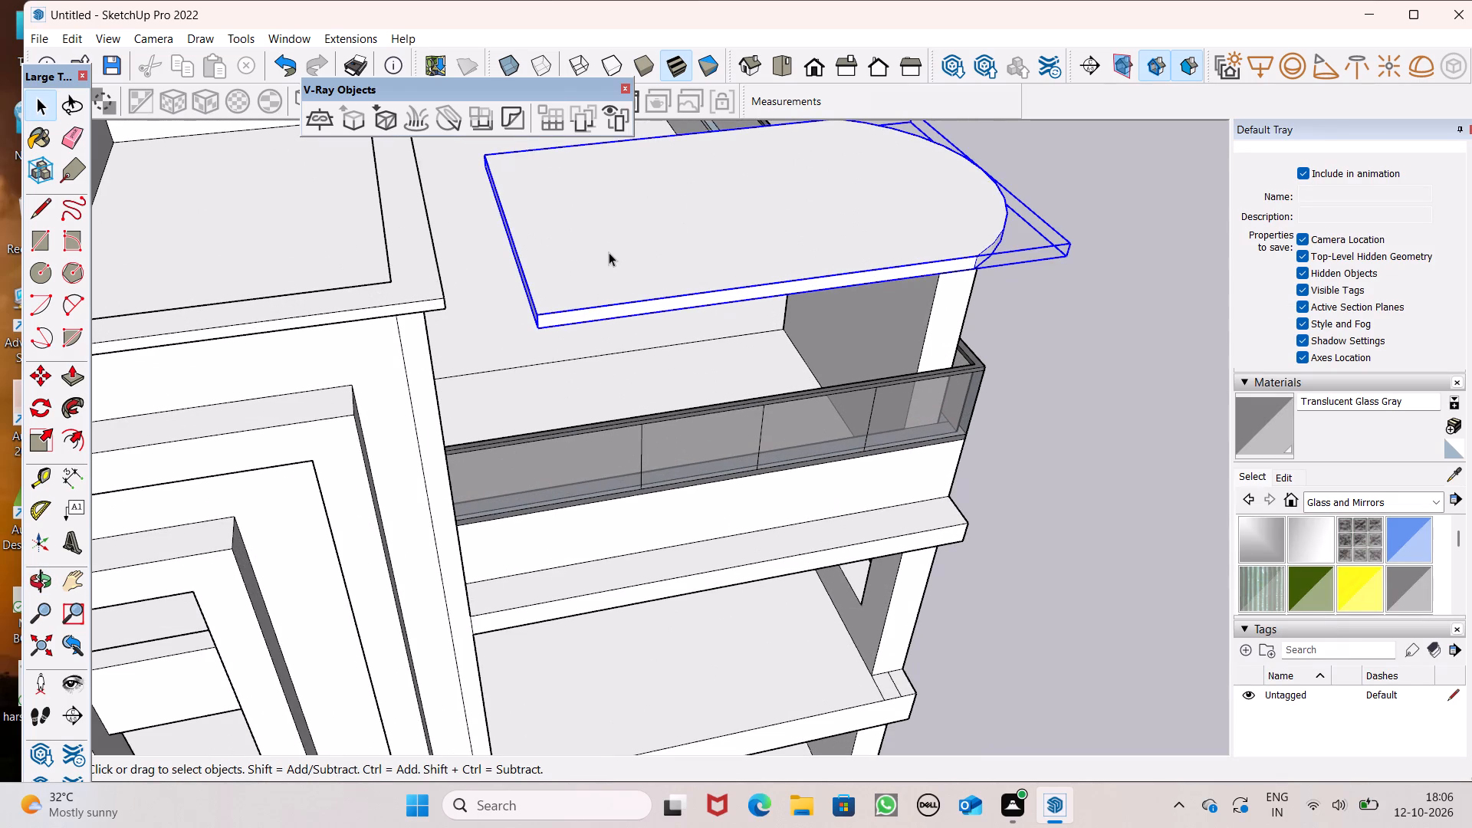
right_click(613, 258)
click(682, 374)
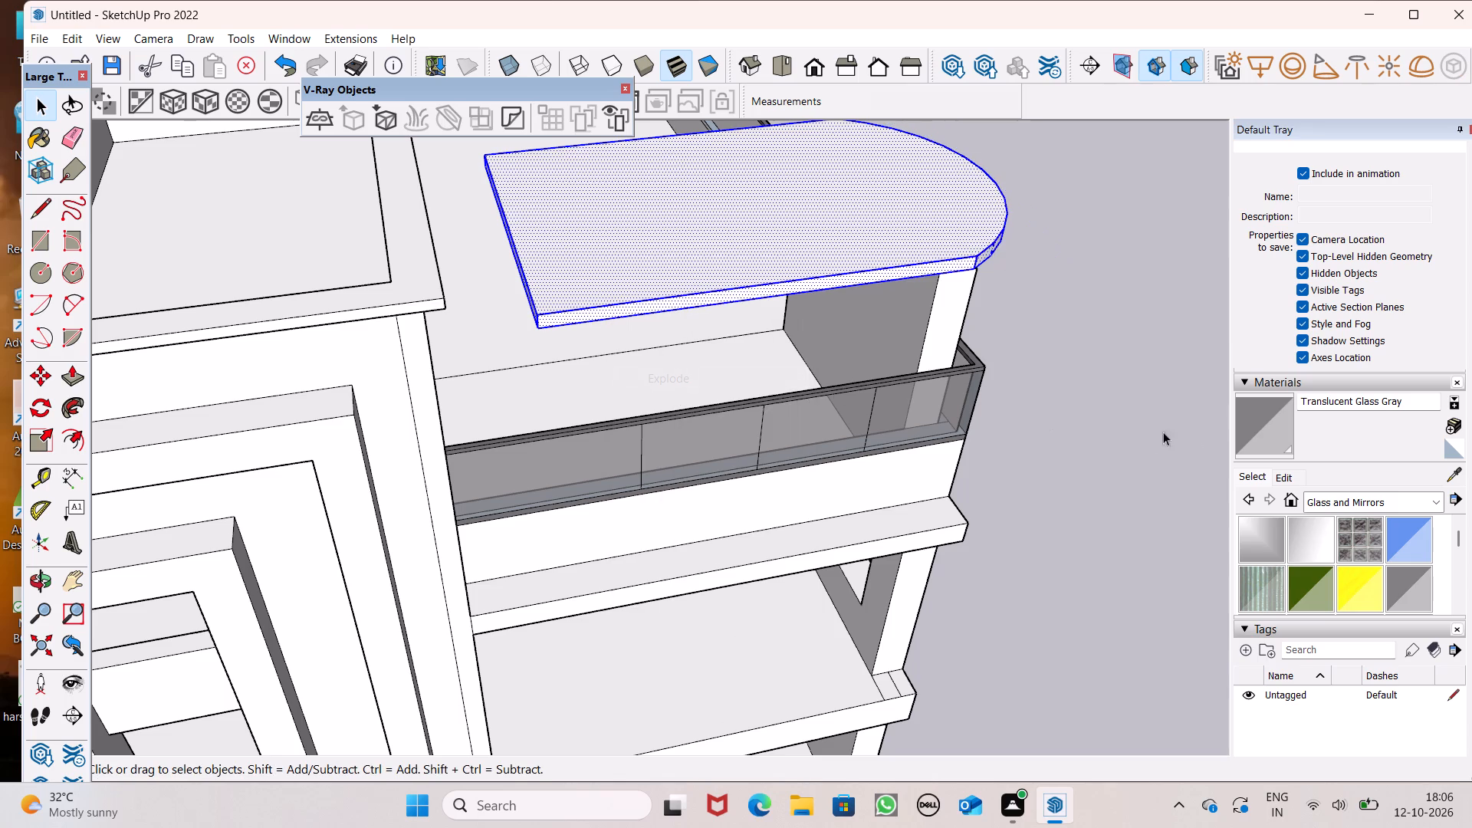
click(1194, 432)
Extend the rounded slab's straight end about 3' 5" with Push/Pull so it meets the tower's side wall.
scroll(483, 210, up, 2)
middle_drag(486, 240, 439, 93)
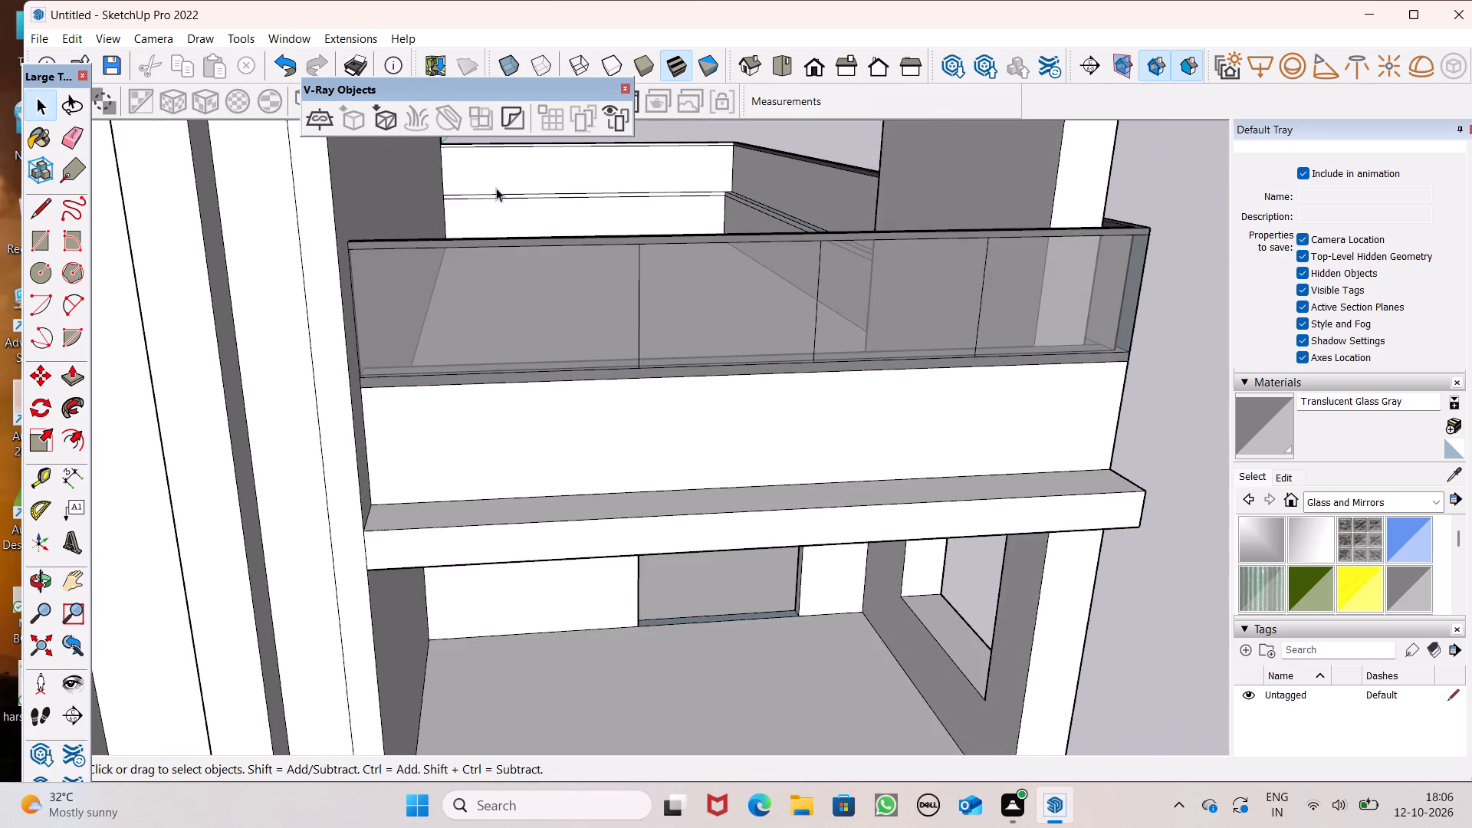
scroll(524, 278, down, 2)
scroll(524, 287, up, 1)
scroll(540, 302, down, 7)
scroll(597, 120, up, 6)
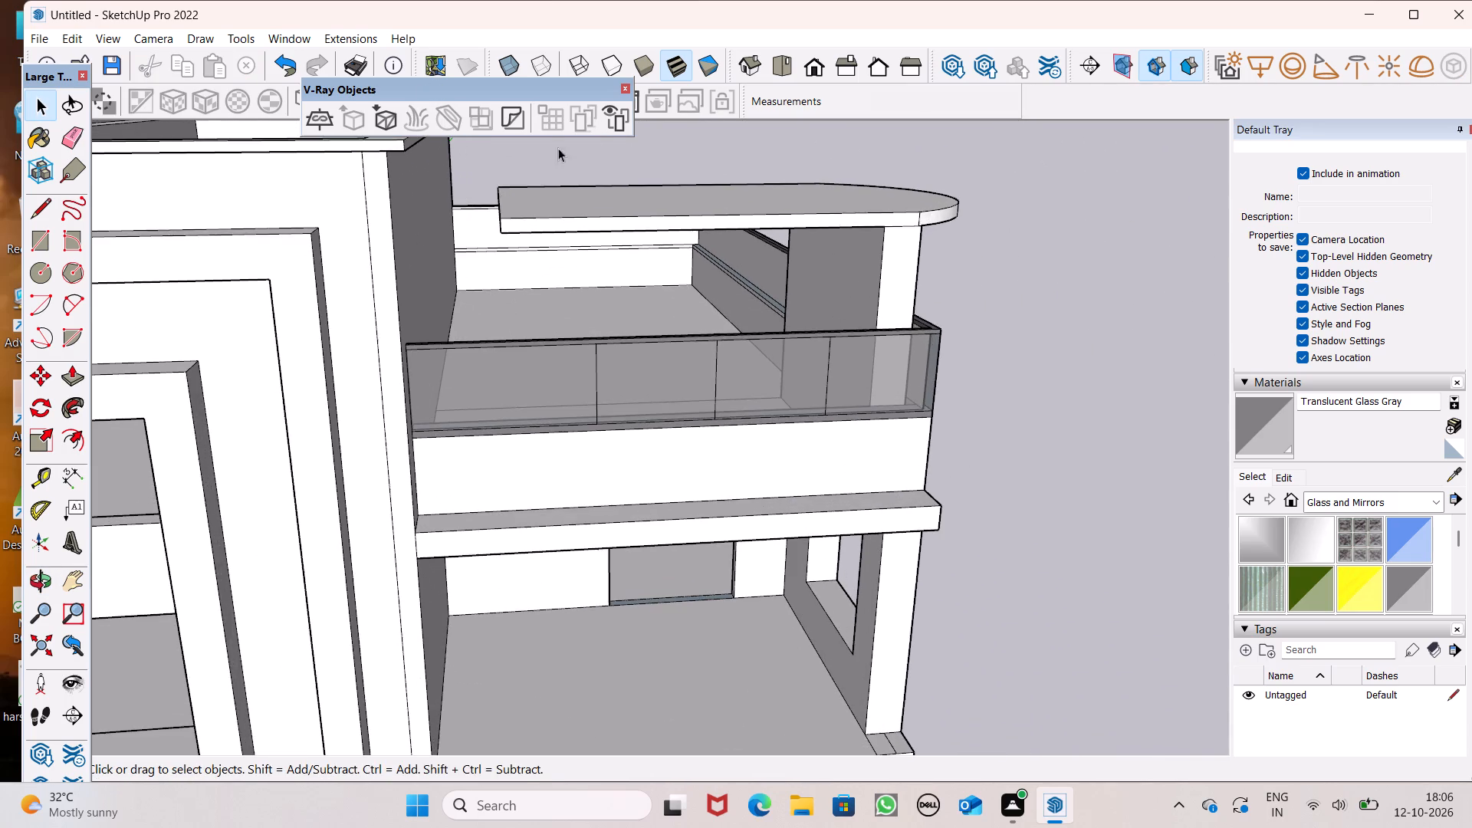
middle_drag(490, 176, 555, 151)
scroll(539, 157, up, 3)
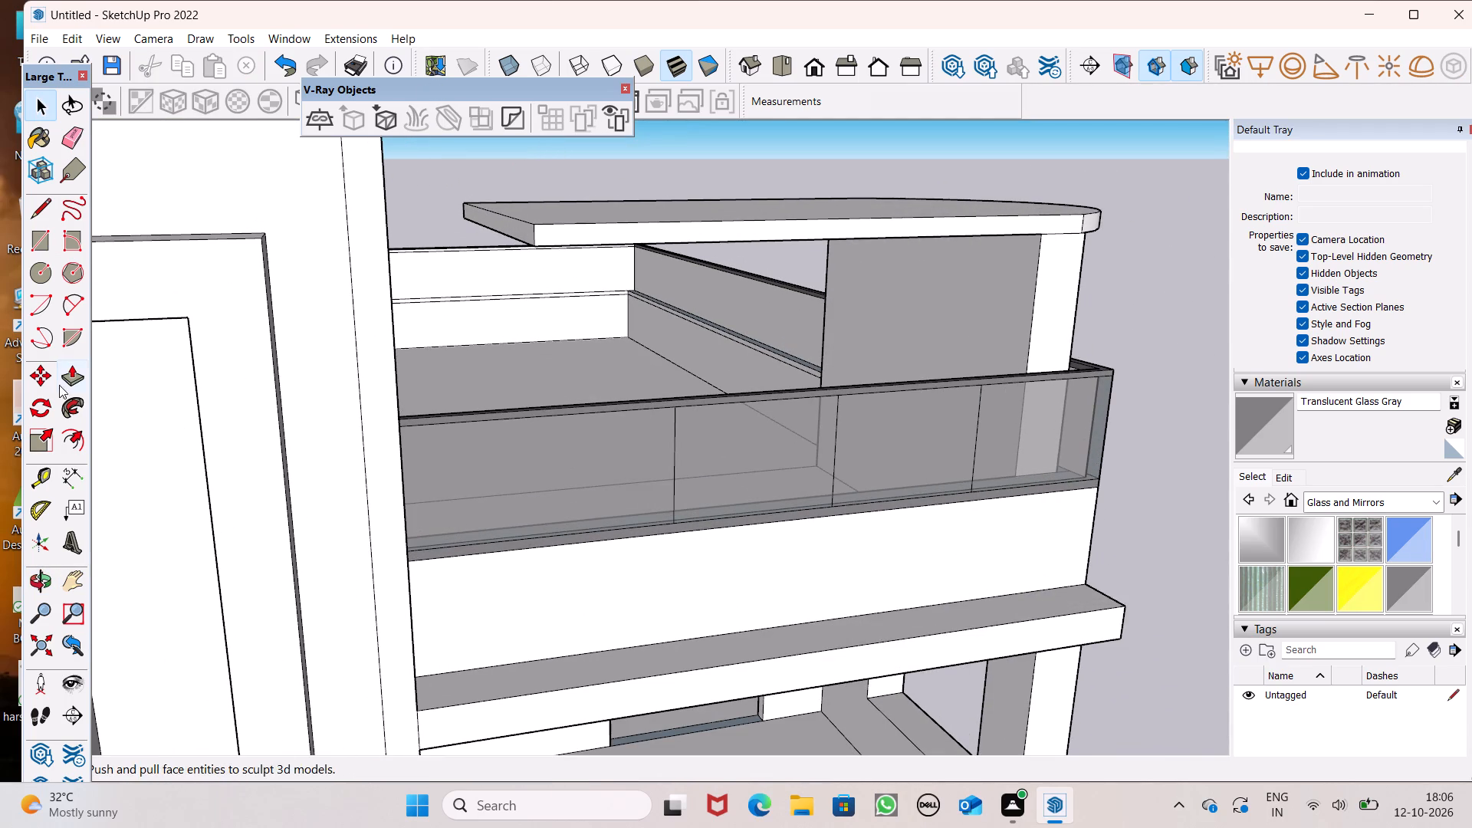
click(73, 374)
scroll(473, 219, up, 2)
drag(522, 230, 481, 236)
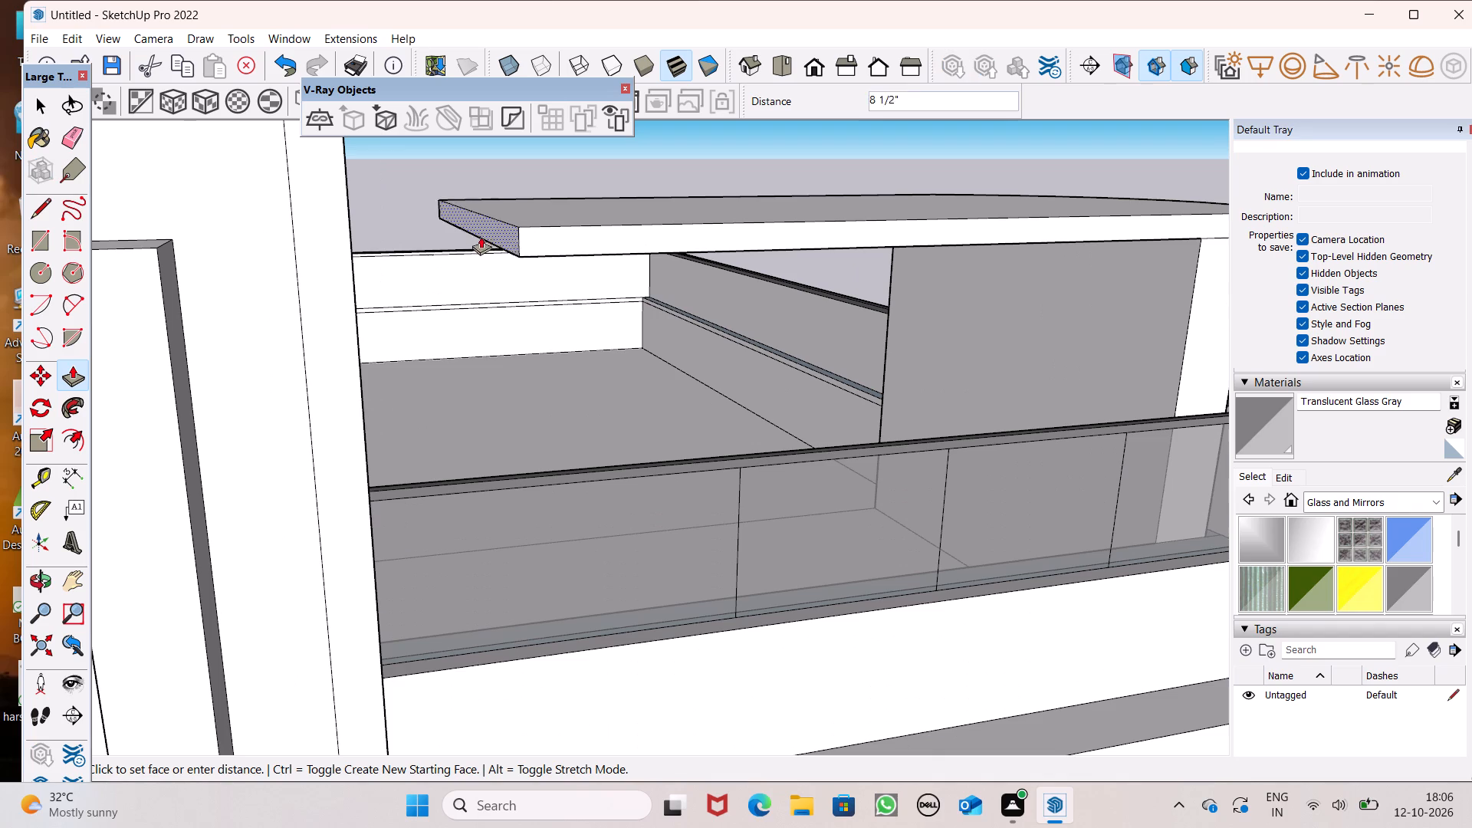
drag(481, 236, 354, 266)
scroll(511, 251, down, 4)
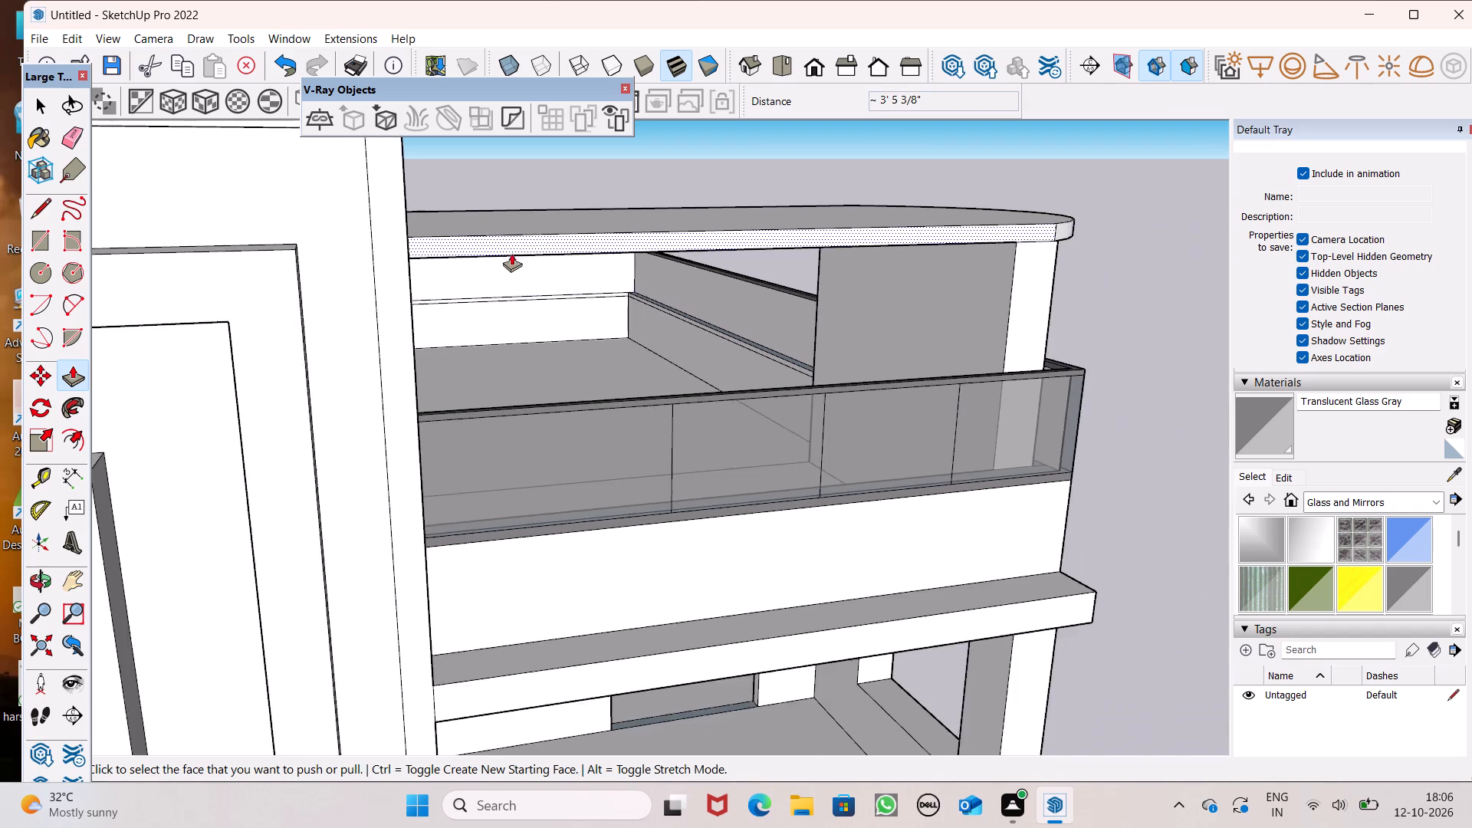
middle_drag(590, 298, 405, 333)
scroll(379, 273, down, 3)
middle_drag(381, 319, 272, 426)
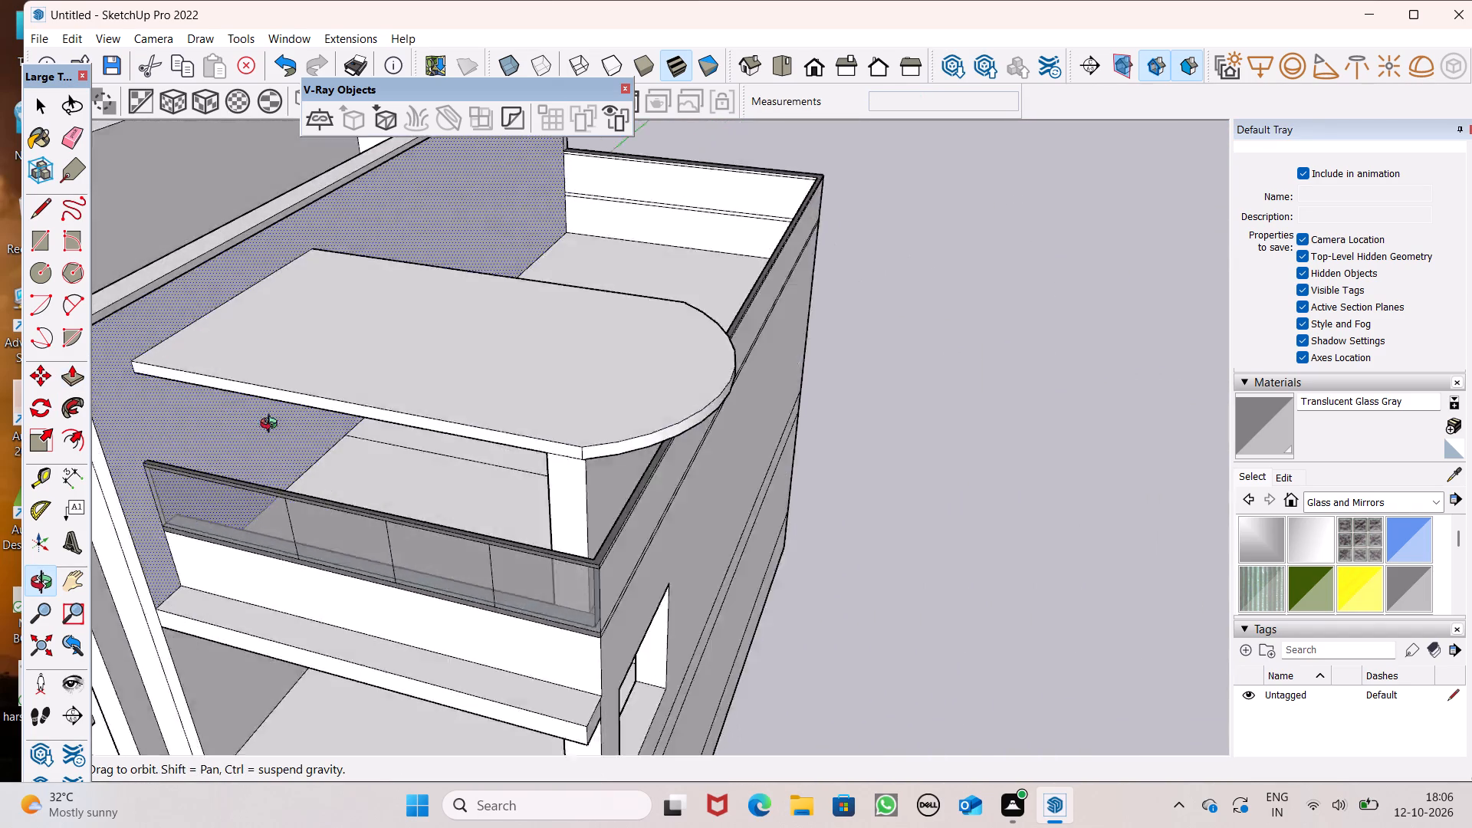
middle_drag(272, 426, 421, 255)
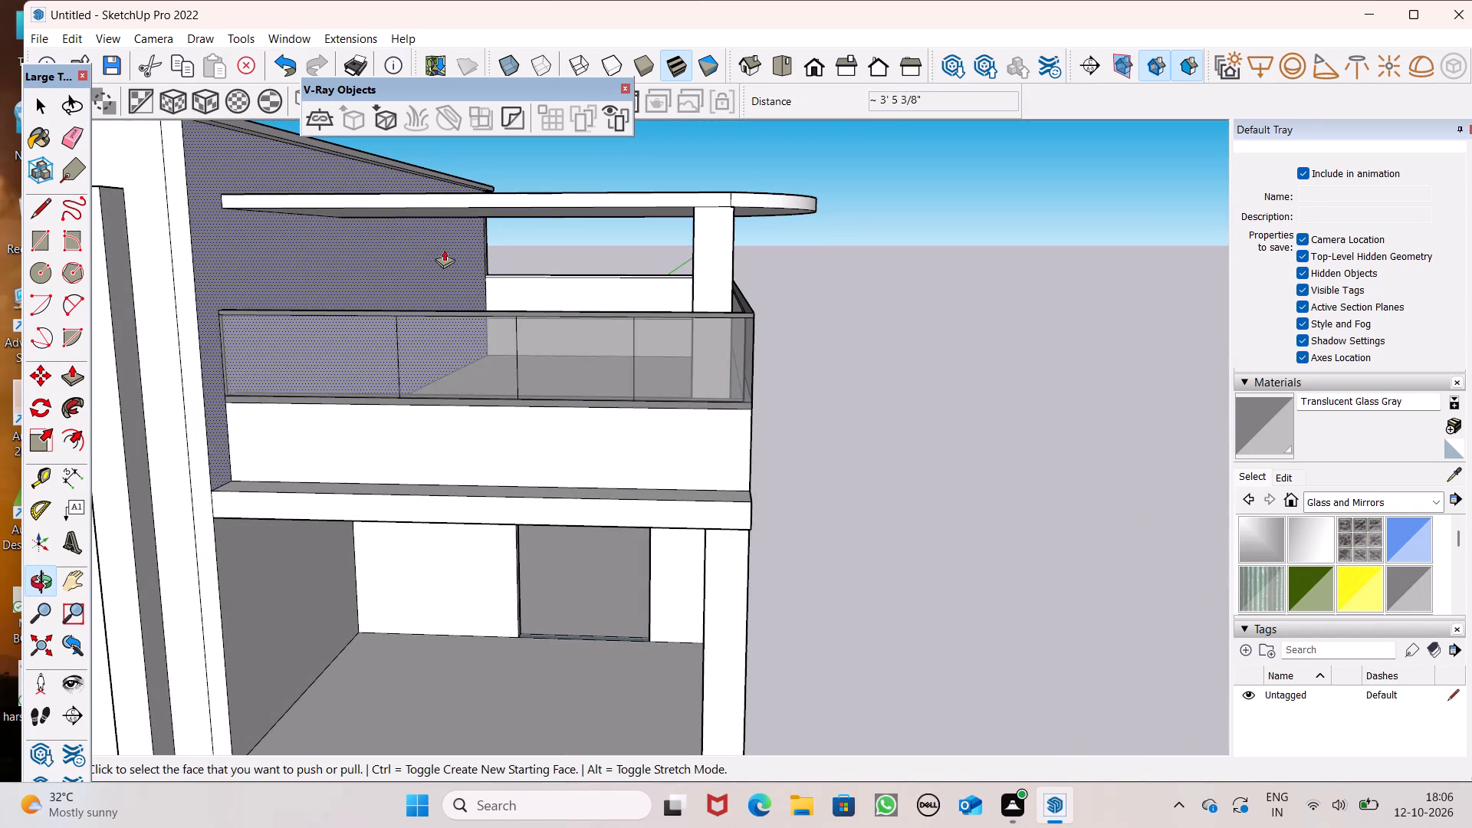
key(space)
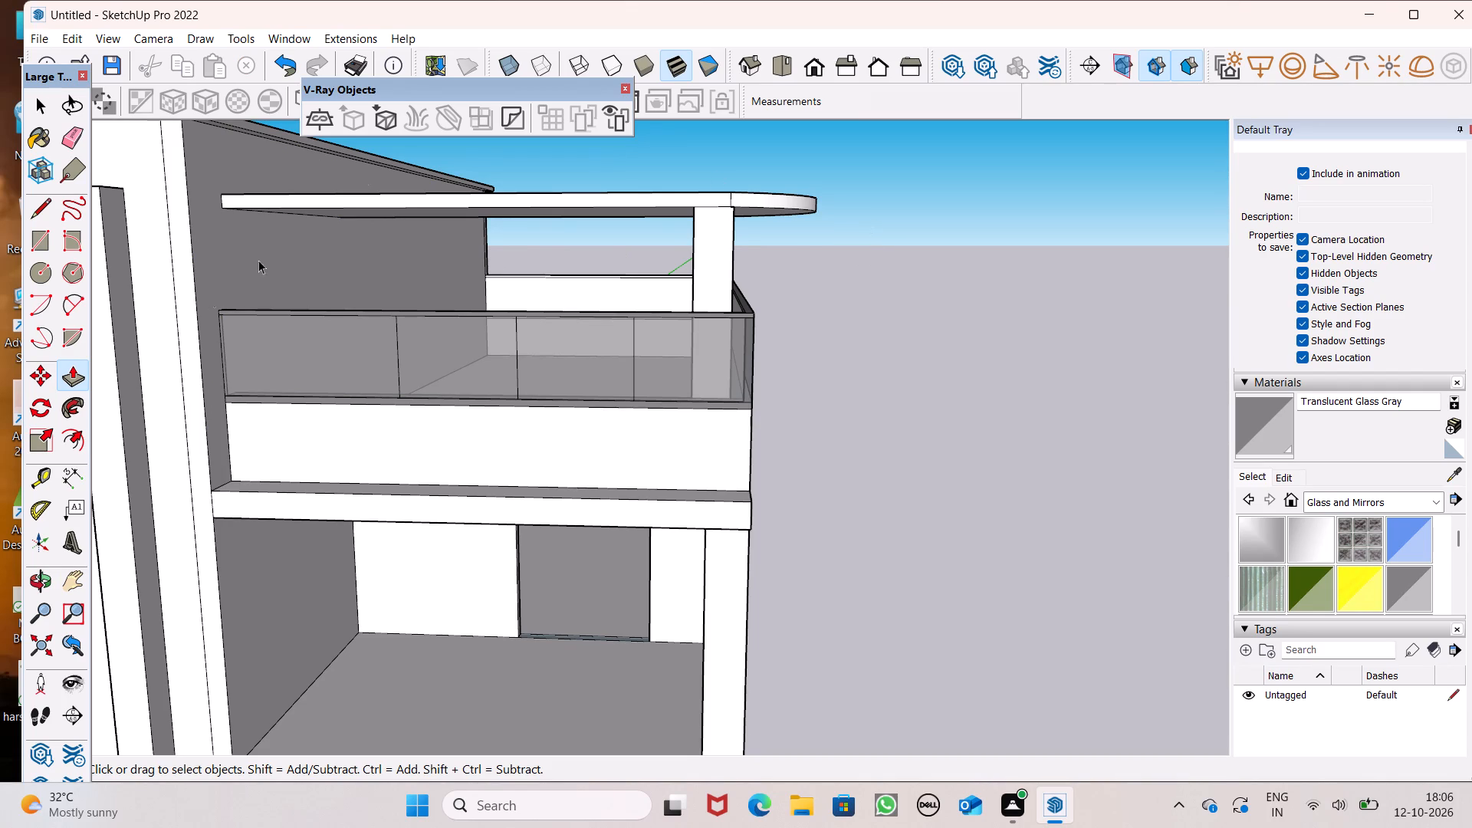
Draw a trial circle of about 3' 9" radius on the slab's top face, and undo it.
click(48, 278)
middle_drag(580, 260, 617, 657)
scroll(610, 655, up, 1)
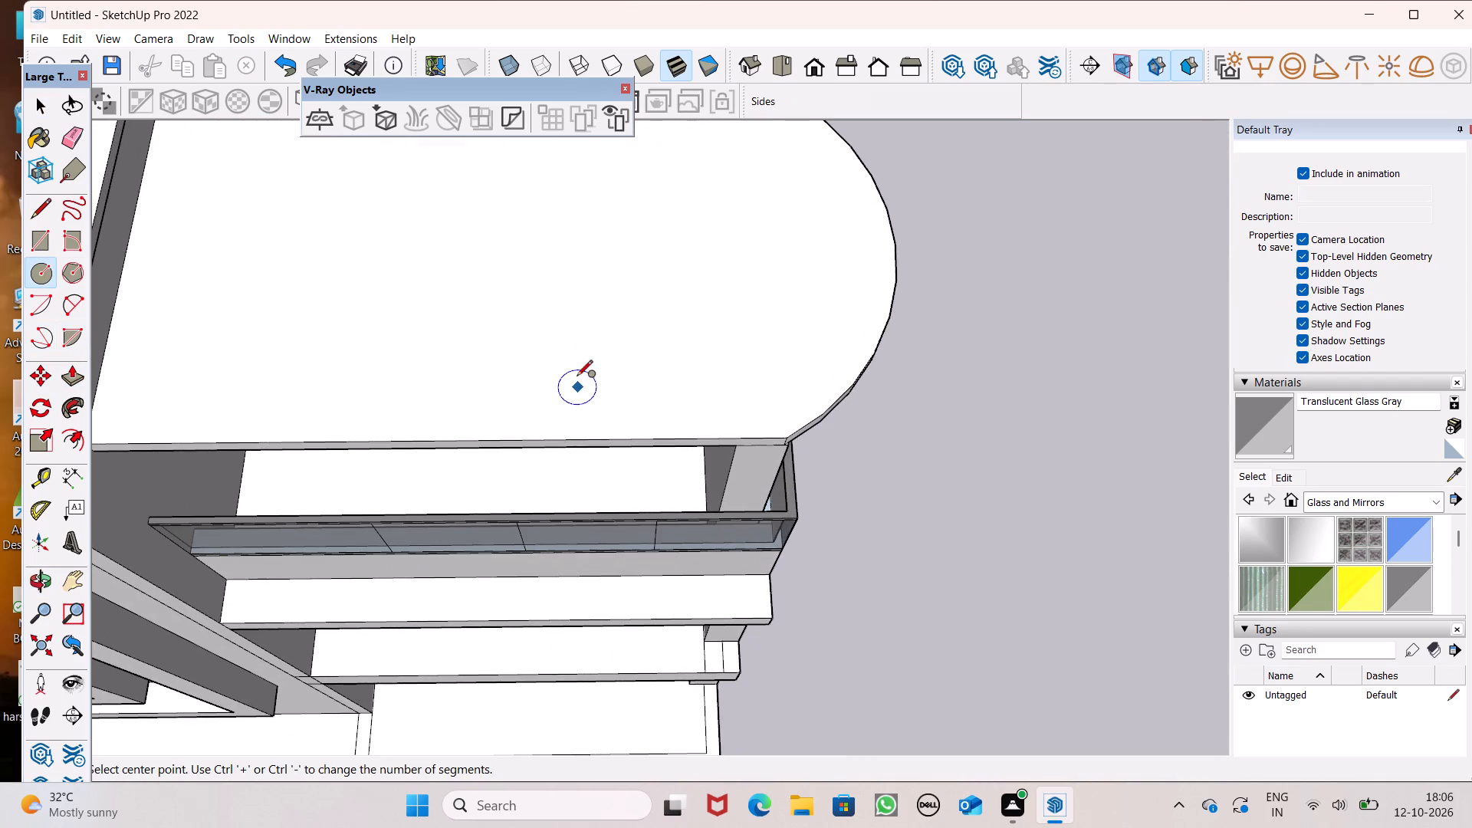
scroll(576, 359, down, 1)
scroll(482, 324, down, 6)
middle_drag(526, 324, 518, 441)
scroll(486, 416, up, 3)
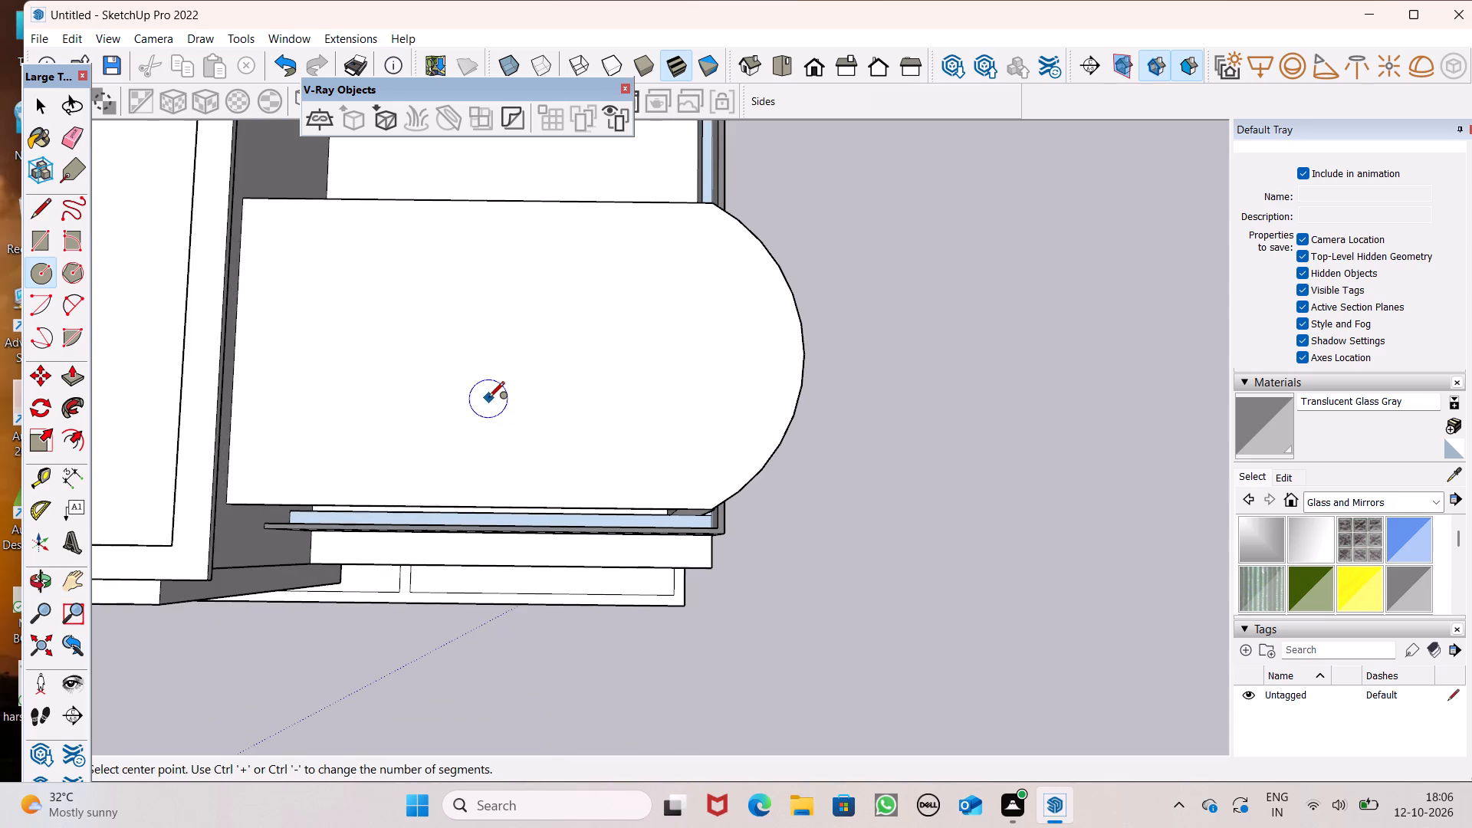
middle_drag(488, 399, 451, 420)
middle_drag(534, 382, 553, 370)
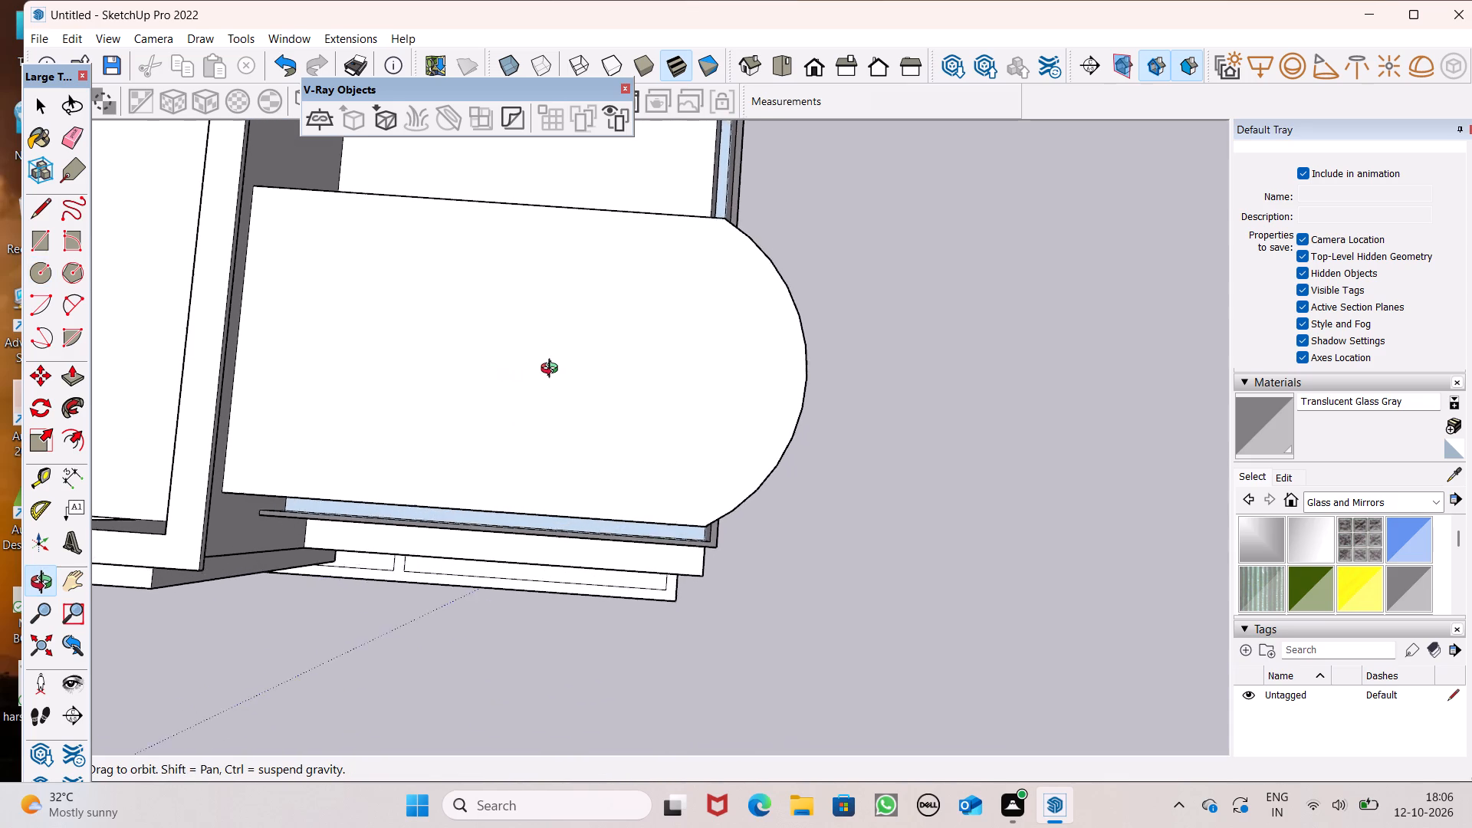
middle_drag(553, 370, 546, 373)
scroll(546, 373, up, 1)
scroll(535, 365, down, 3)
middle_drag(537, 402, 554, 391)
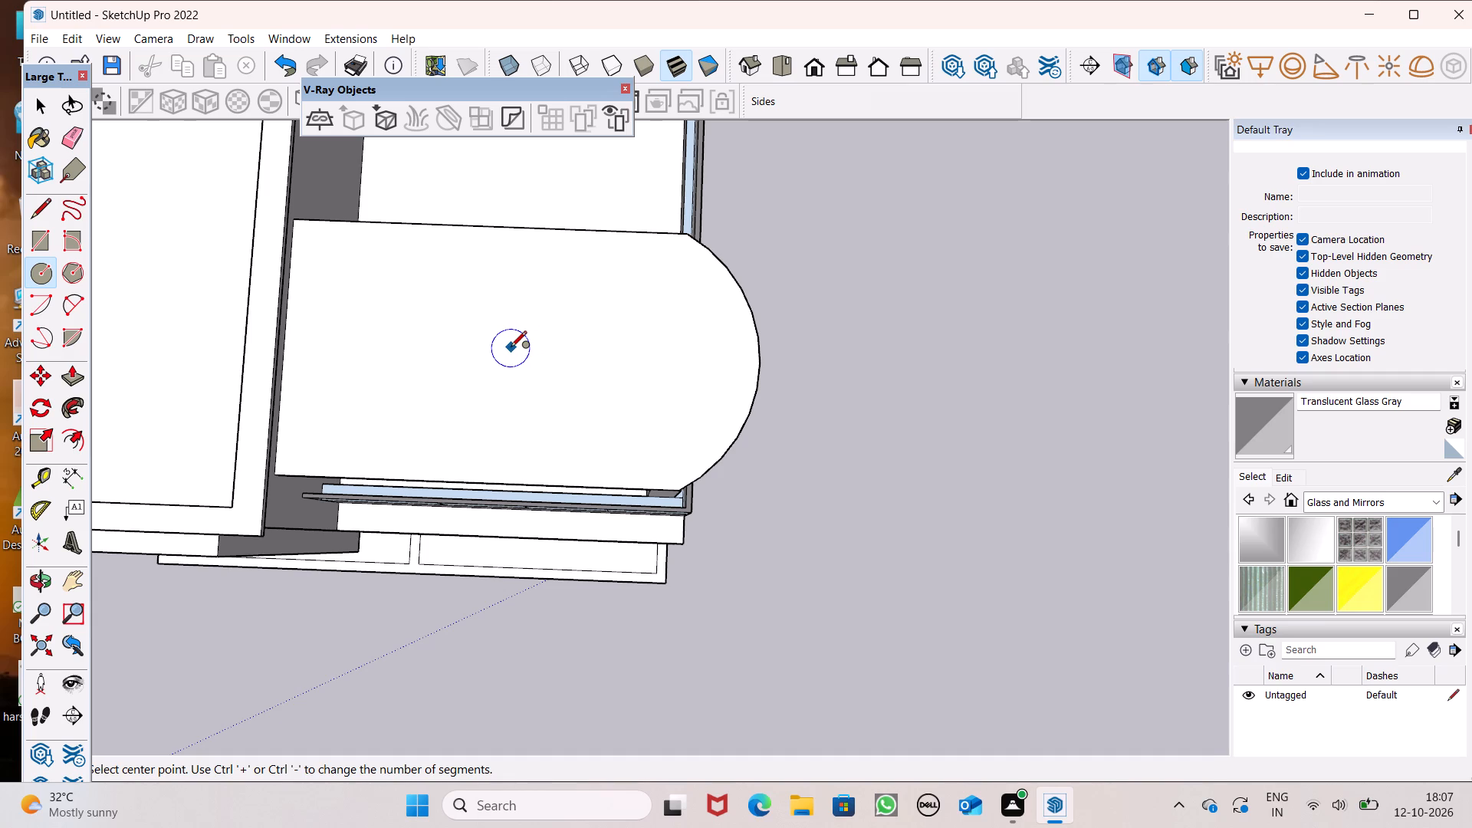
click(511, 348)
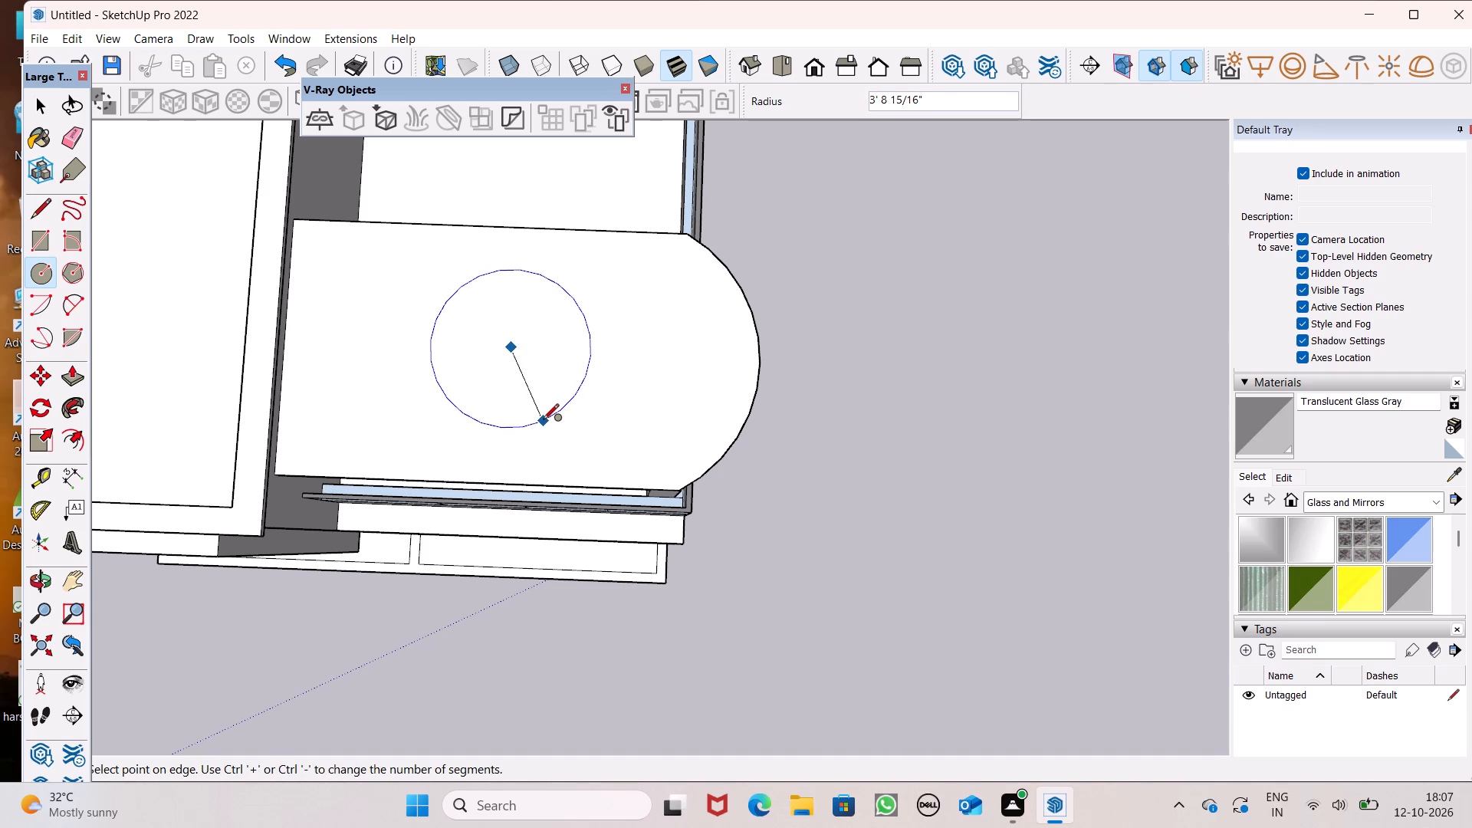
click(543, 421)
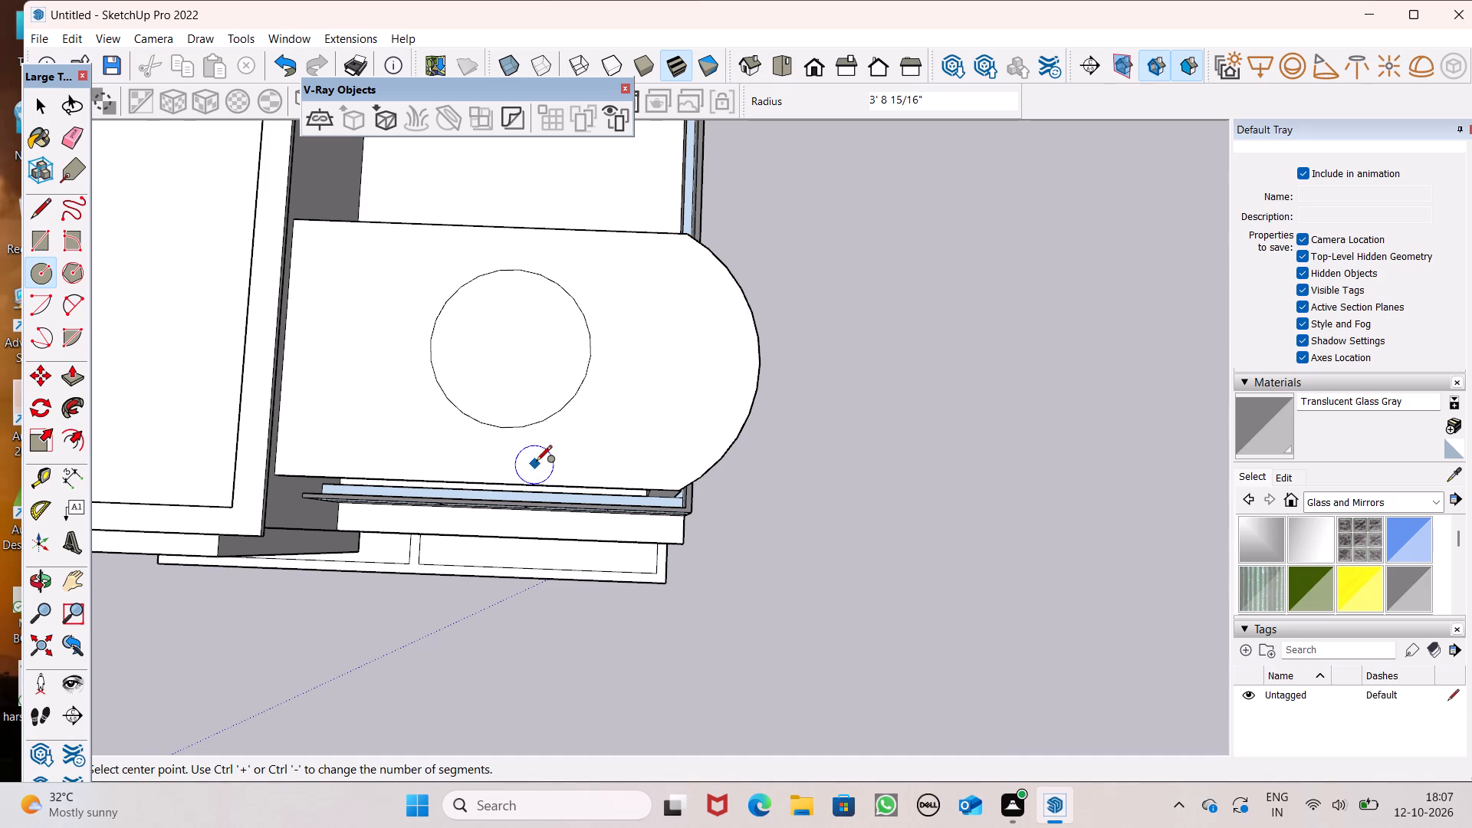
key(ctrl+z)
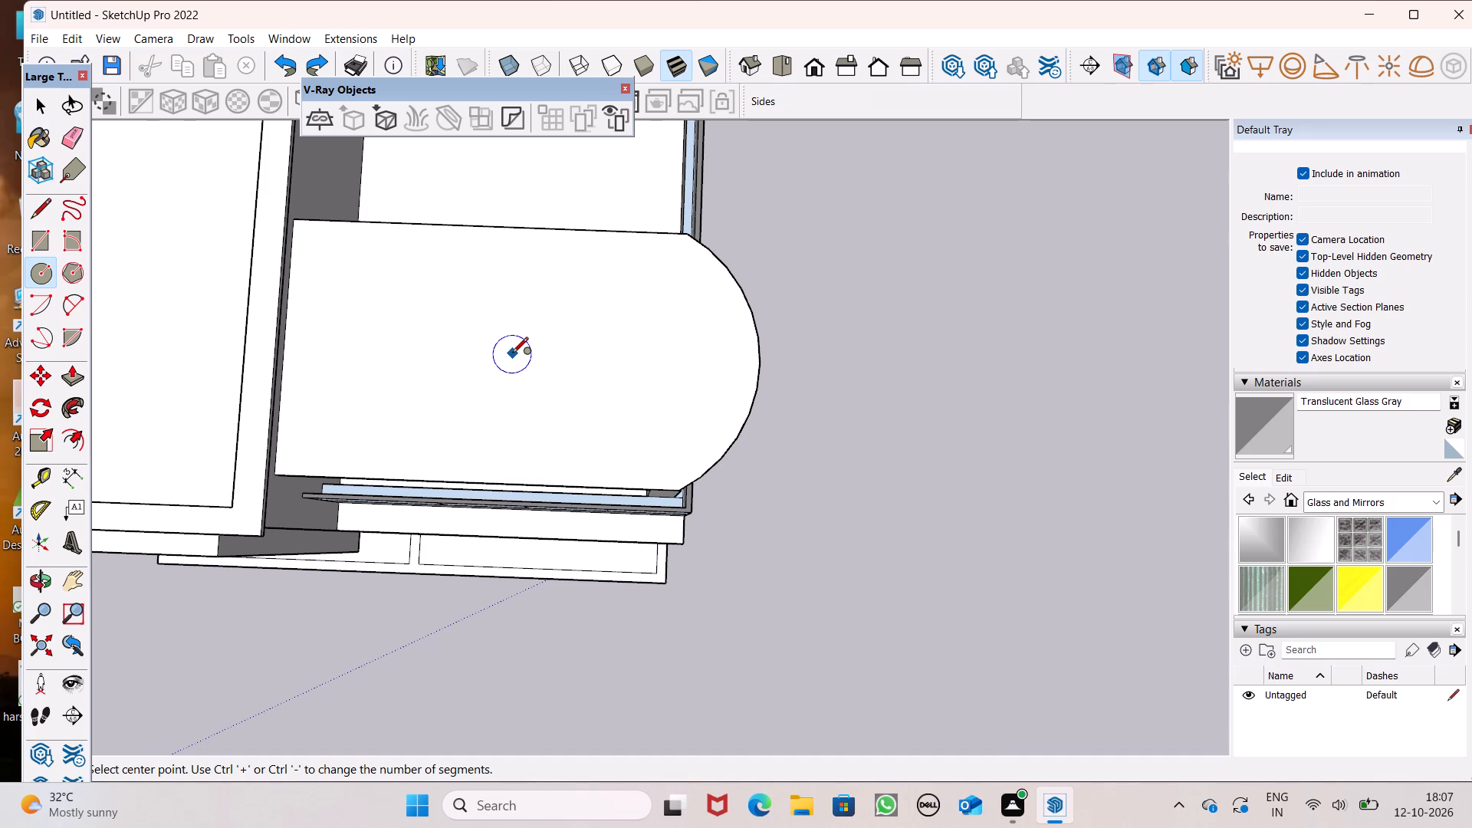
Draw a circle of about 5' 5" radius near the middle of the rounded slab's top face.
click(512, 354)
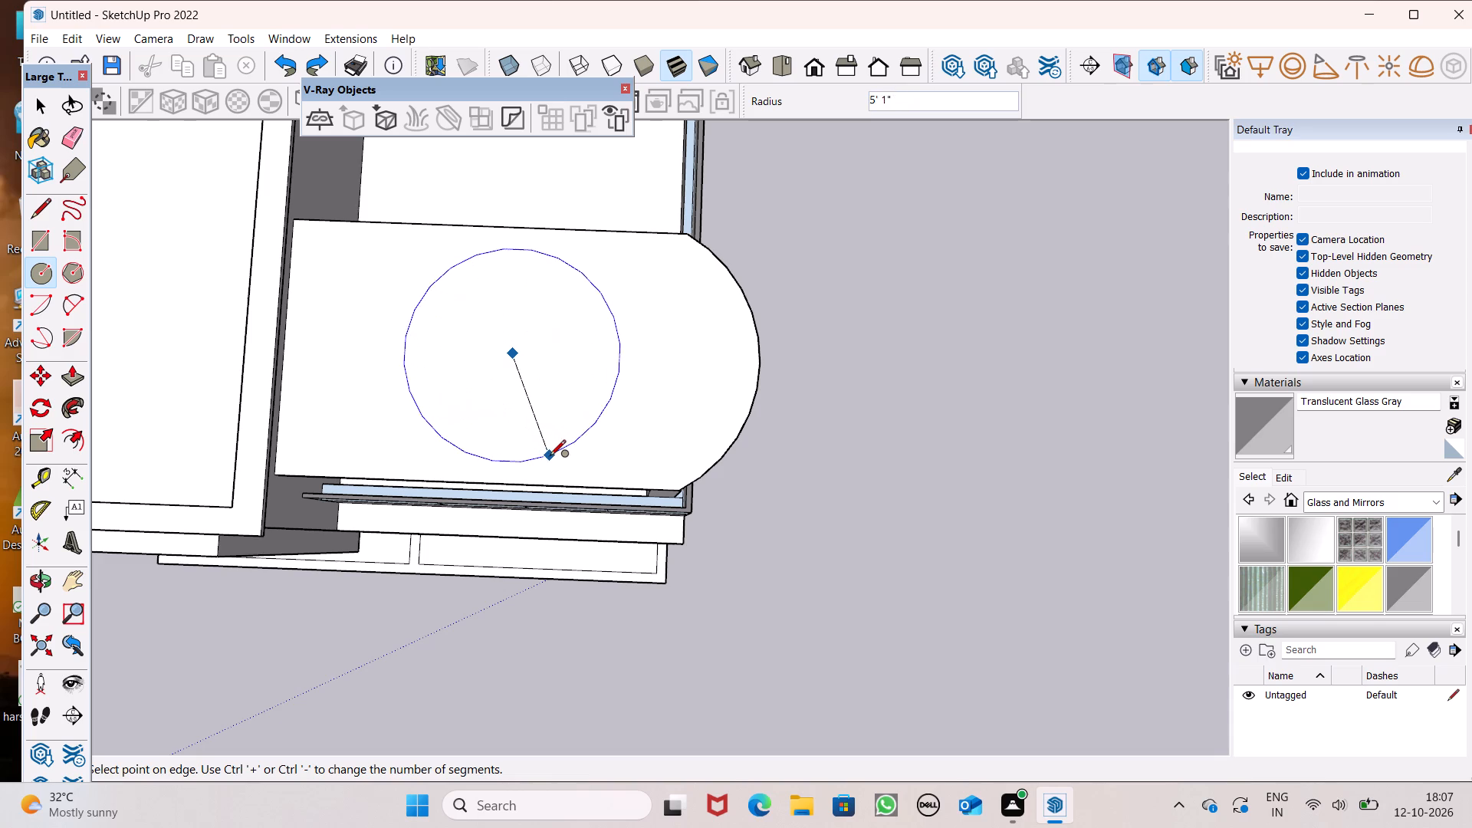
click(554, 462)
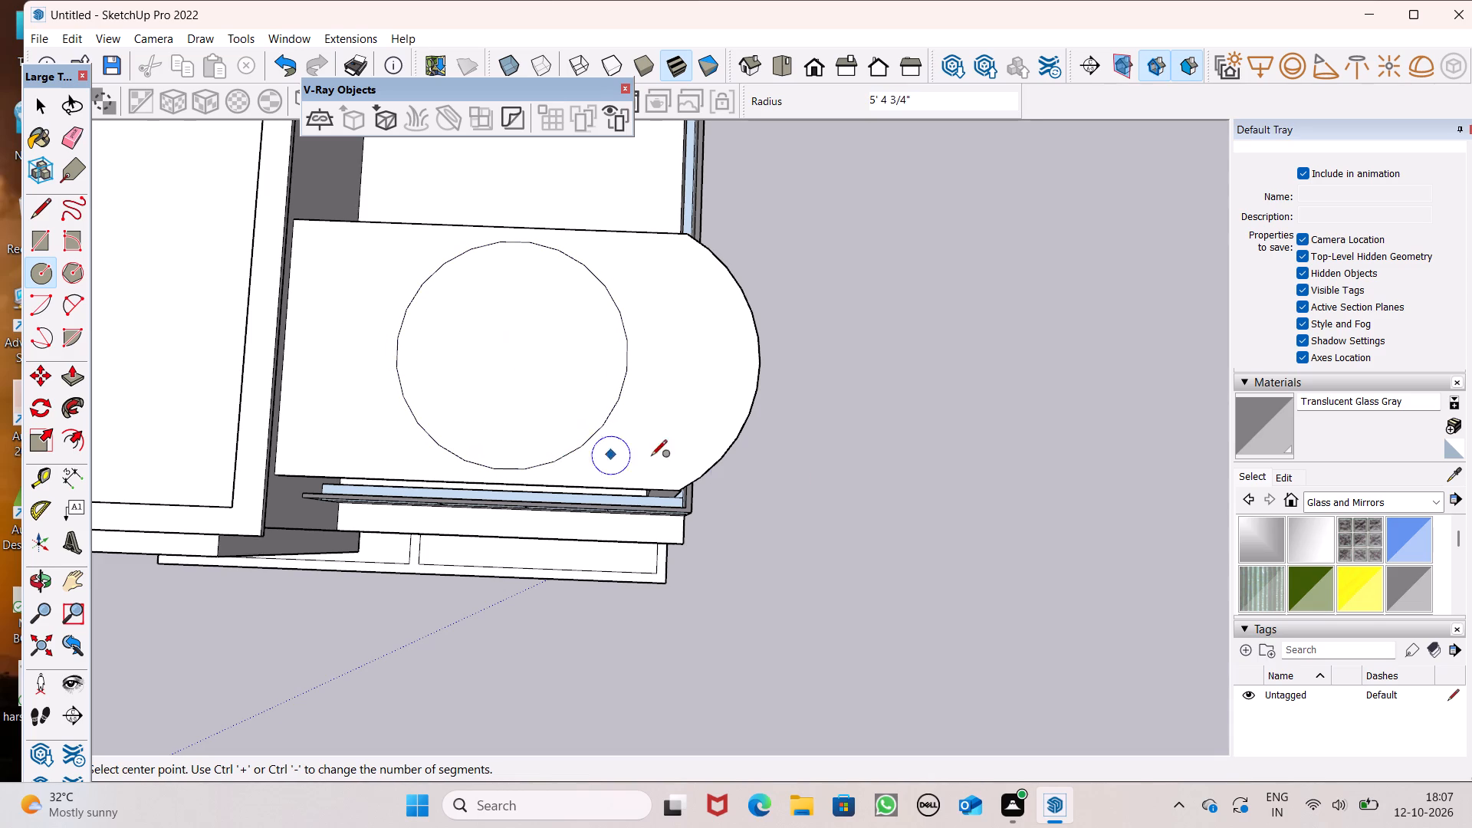
key(space)
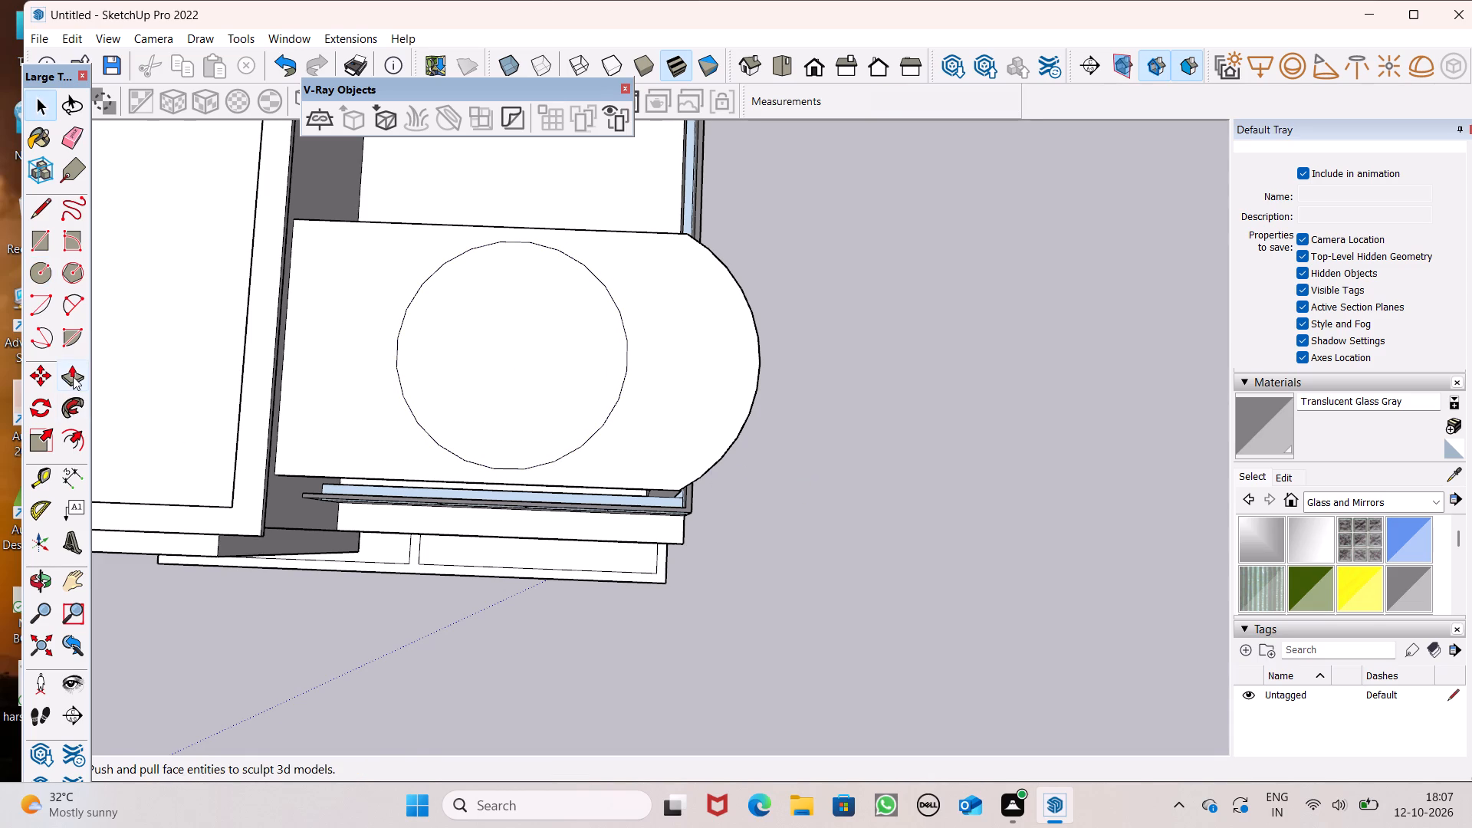
Push the circular face down 6" to cut a round opening through the roof slab.
click(73, 376)
drag(532, 391, 532, 414)
middle_drag(517, 513, 563, 59)
scroll(542, 166, up, 5)
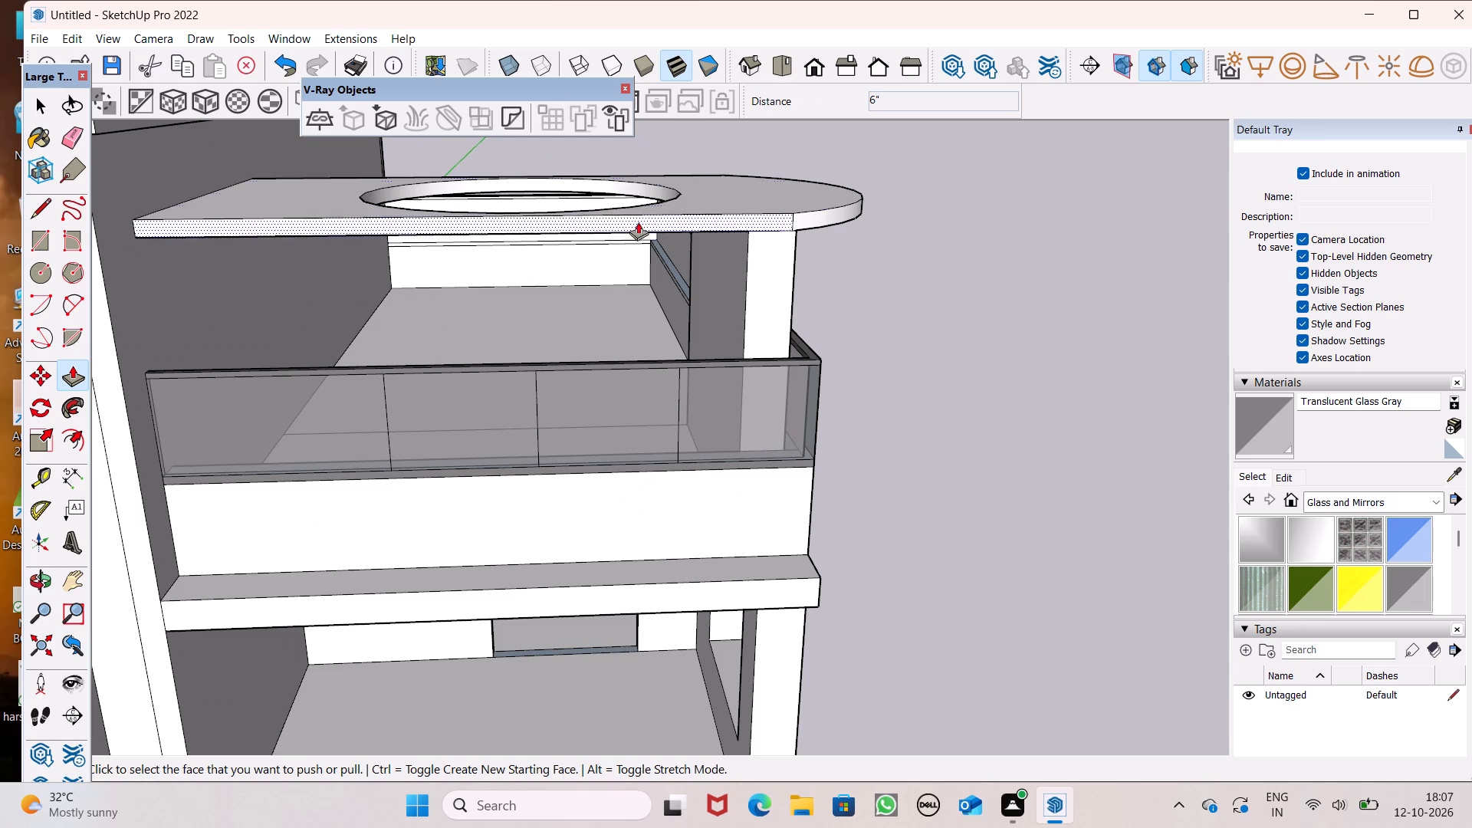
Thicken the roof slab slightly by pulling its top face around the round opening upward.
scroll(770, 222, down, 3)
middle_drag(770, 218, 715, 337)
scroll(678, 271, down, 2)
scroll(711, 159, up, 2)
drag(715, 305, 718, 294)
scroll(908, 396, down, 3)
key(space)
Examine the roof slab and its round opening against the front facade from above and below.
scroll(978, 345, down, 2)
middle_drag(970, 347, 973, 185)
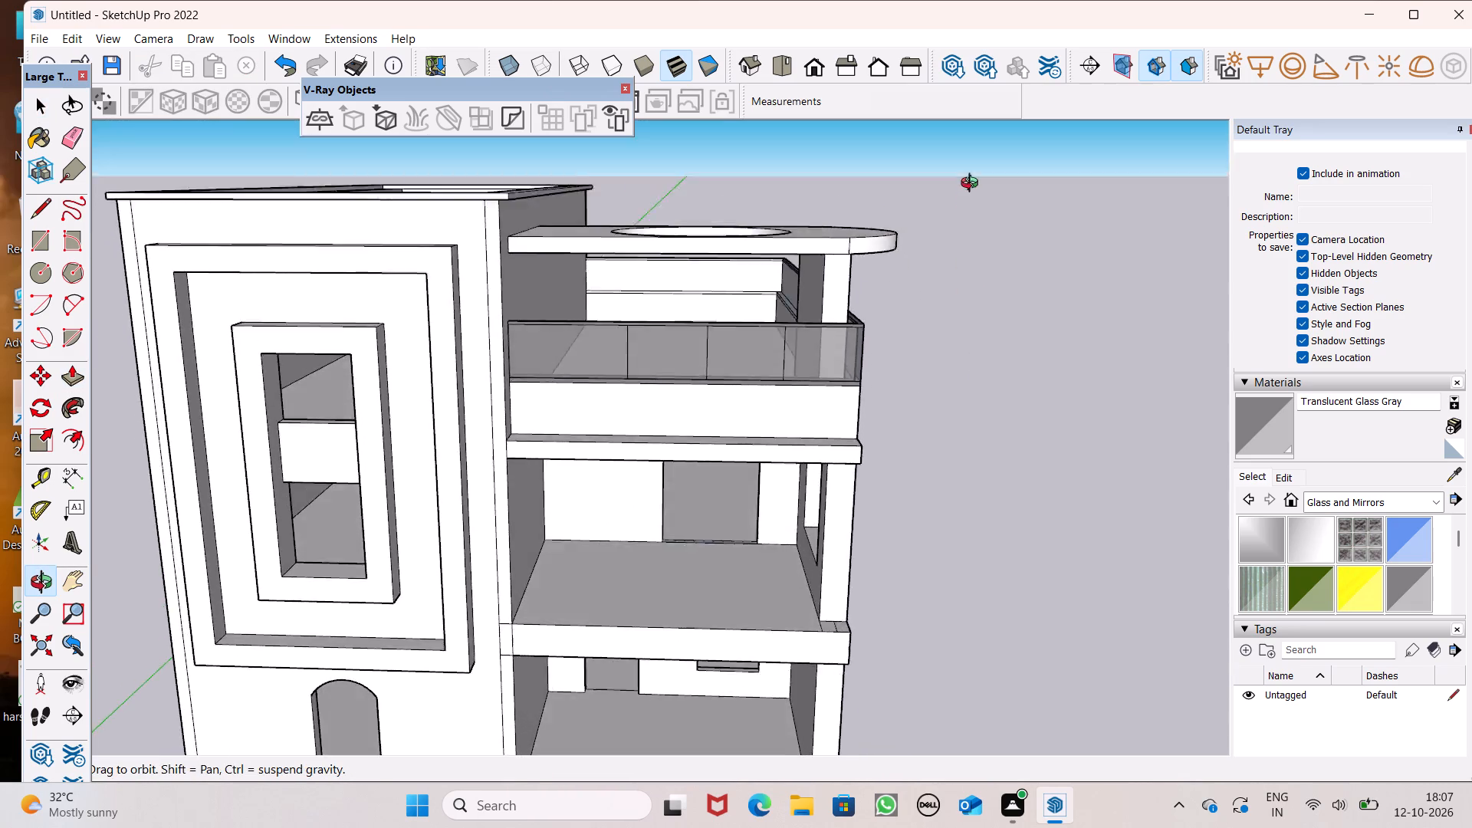
middle_drag(973, 185, 985, 138)
click(967, 412)
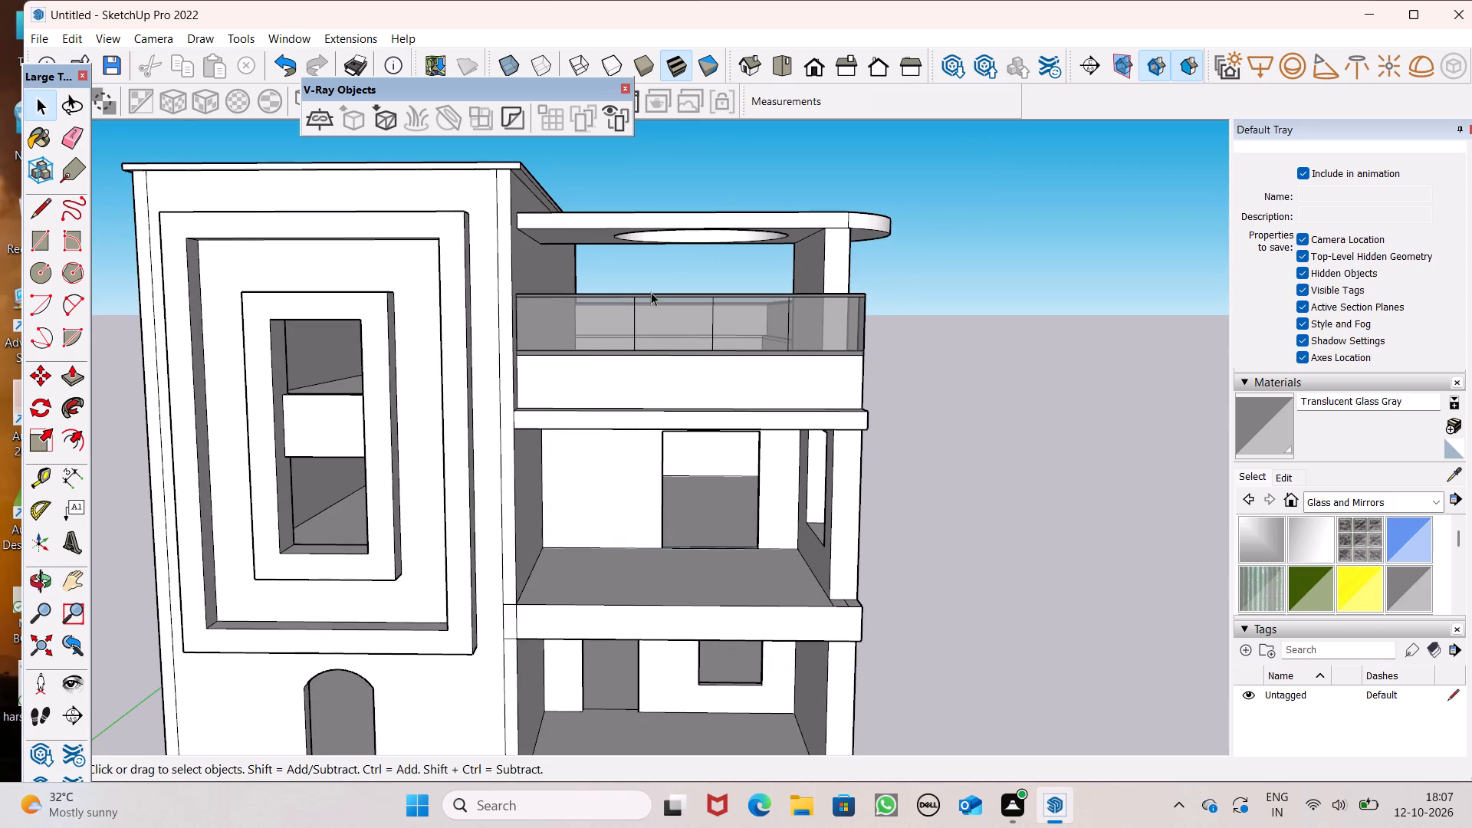
scroll(669, 239, down, 1)
middle_drag(700, 292, 727, 291)
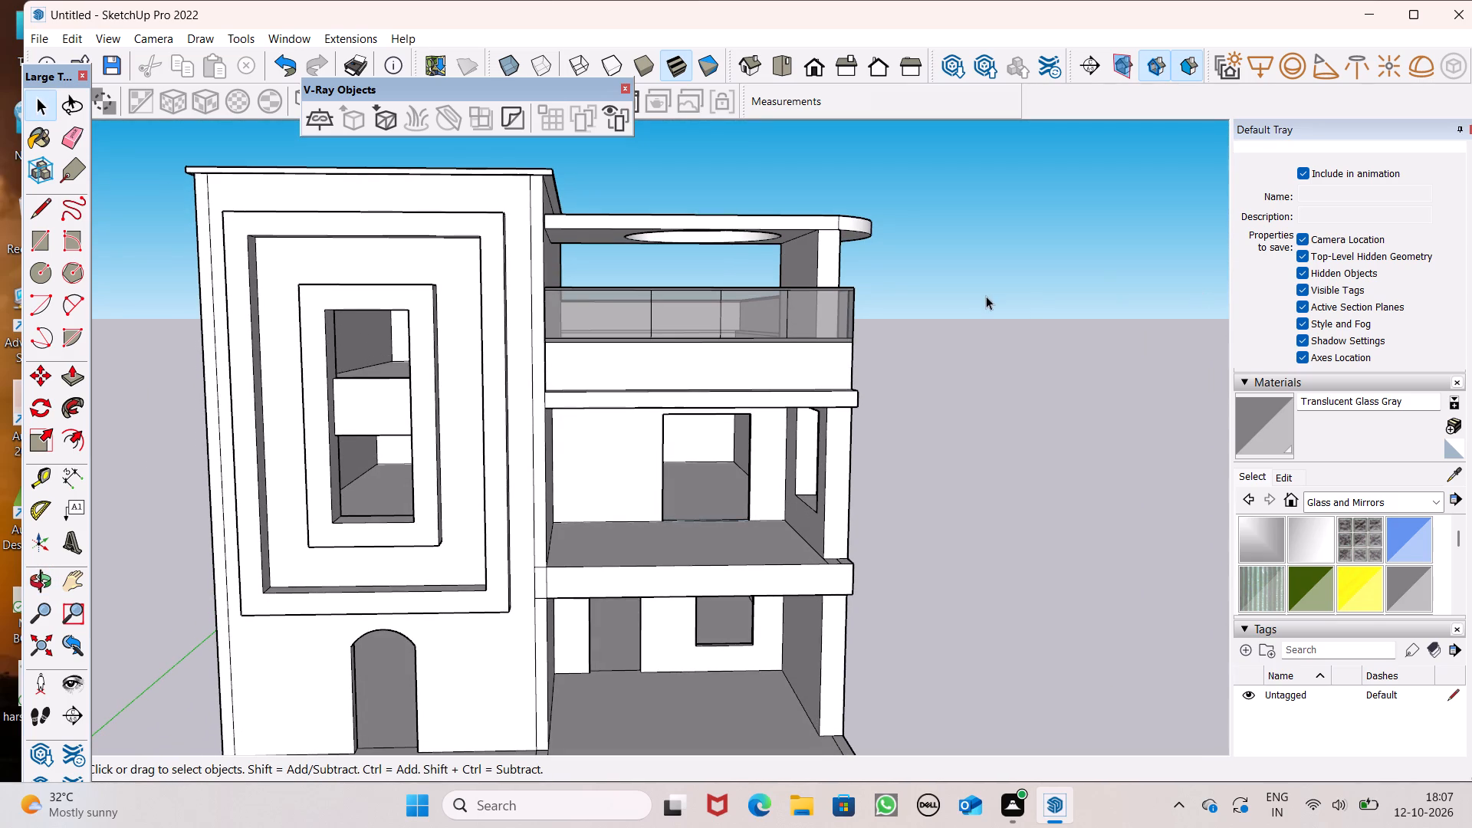
scroll(727, 221, down, 4)
middle_drag(908, 370, 876, 434)
scroll(876, 434, up, 1)
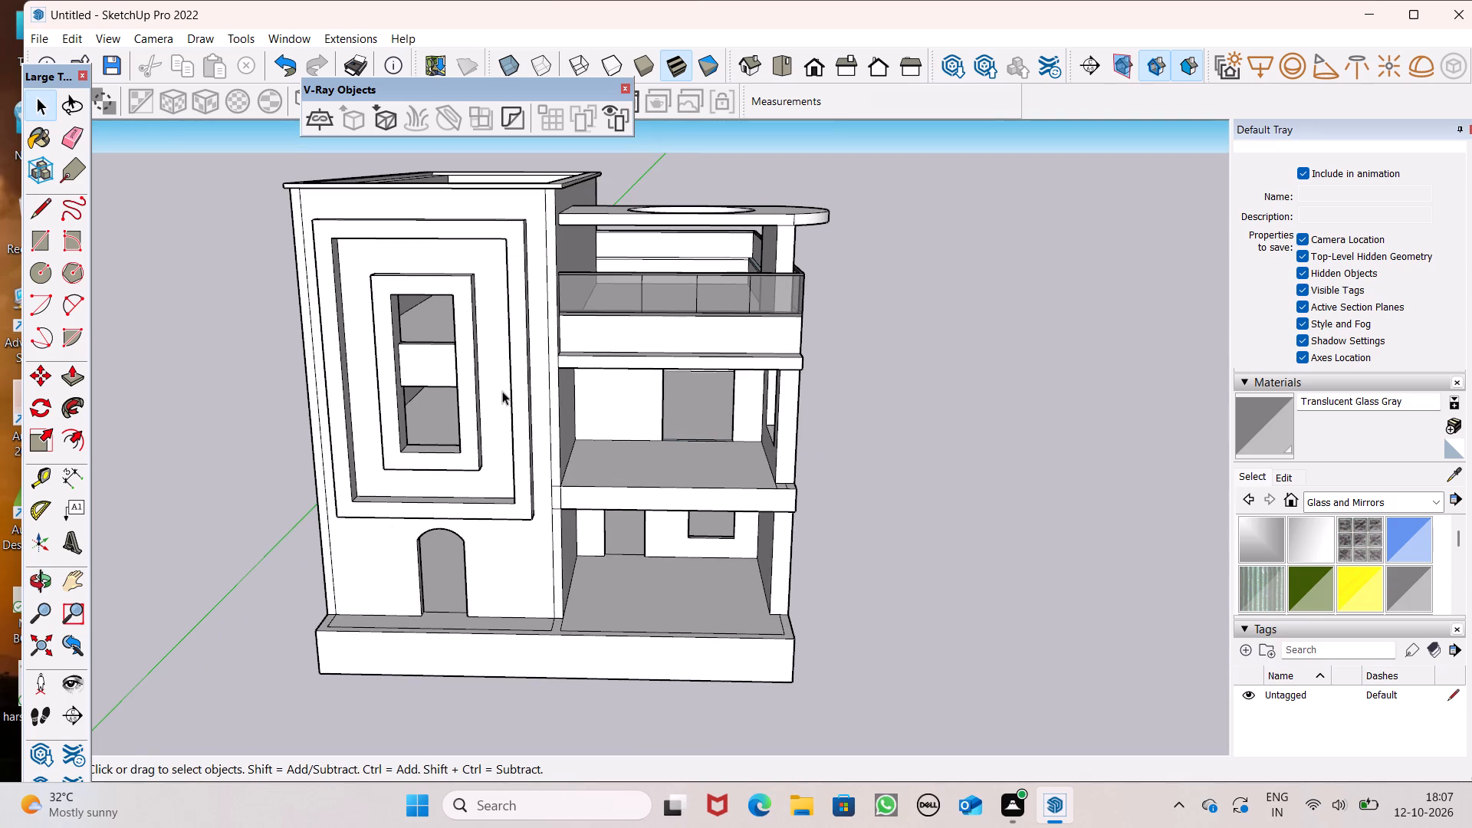
Examine the whole house from the front, both sides and above, ending at the front plinth.
scroll(502, 391, down, 3)
middle_drag(577, 489, 596, 555)
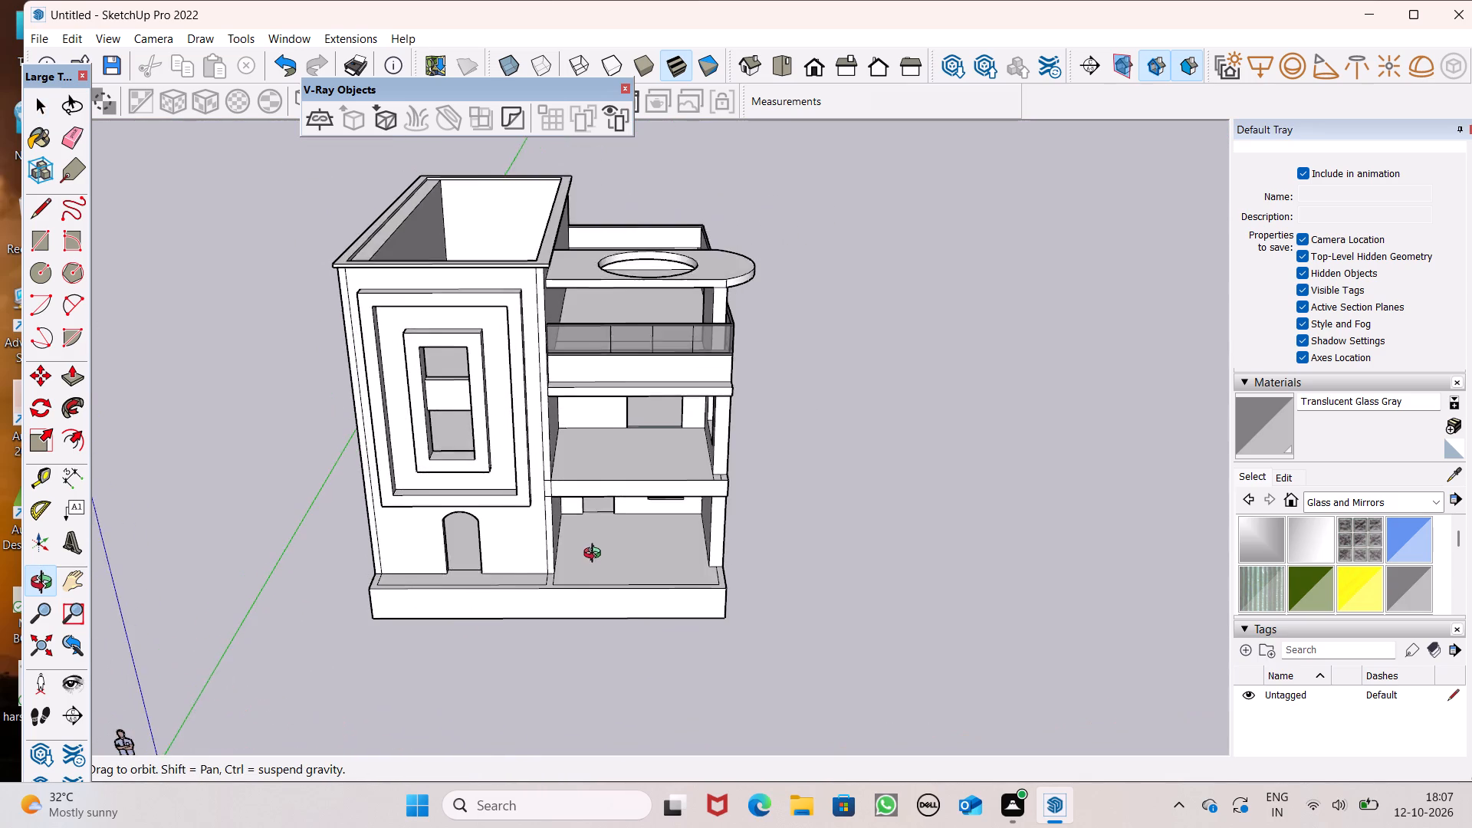
middle_drag(596, 555, 627, 516)
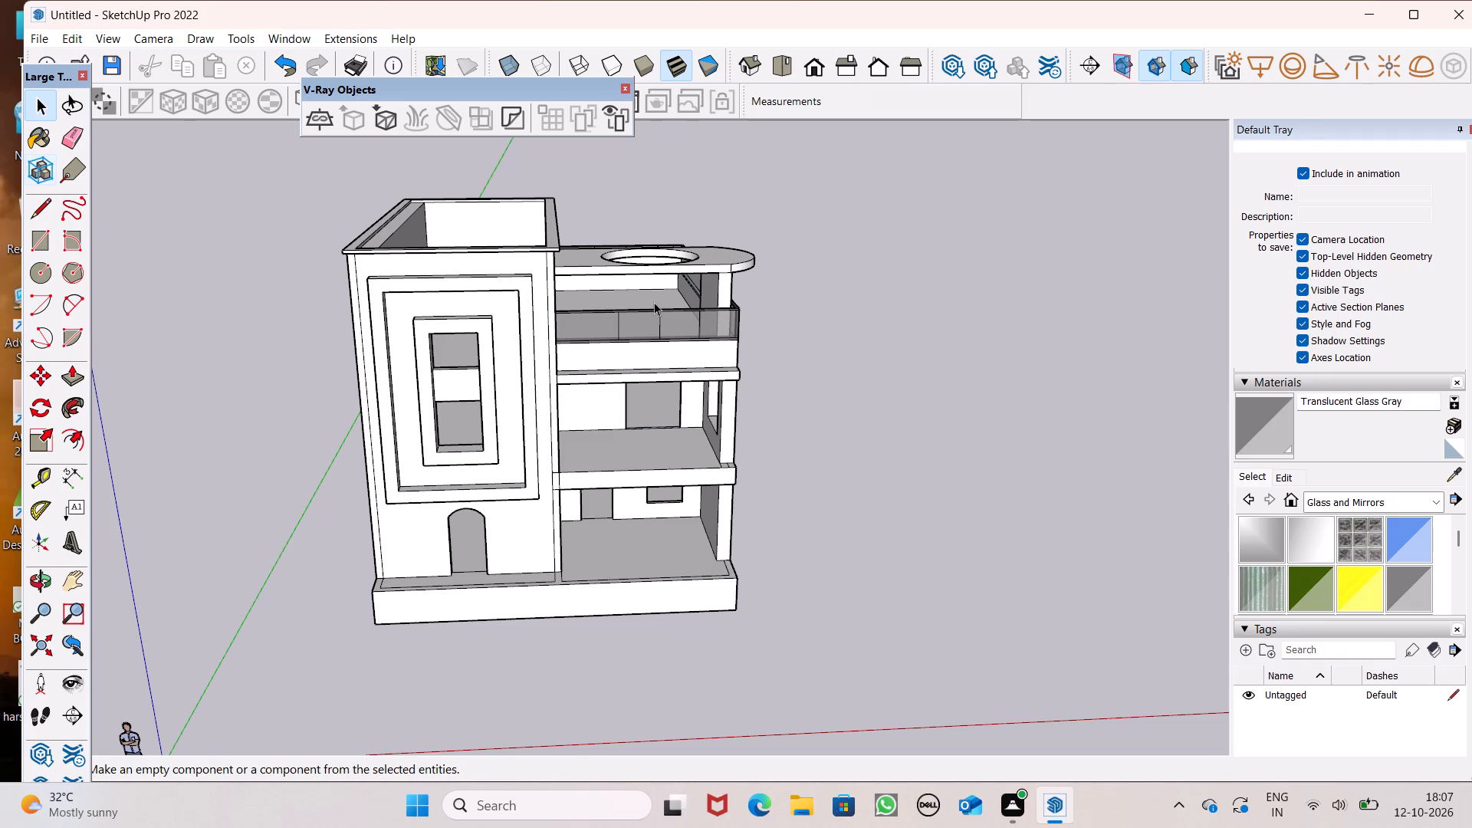
scroll(872, 241, down, 3)
middle_drag(858, 262, 771, 124)
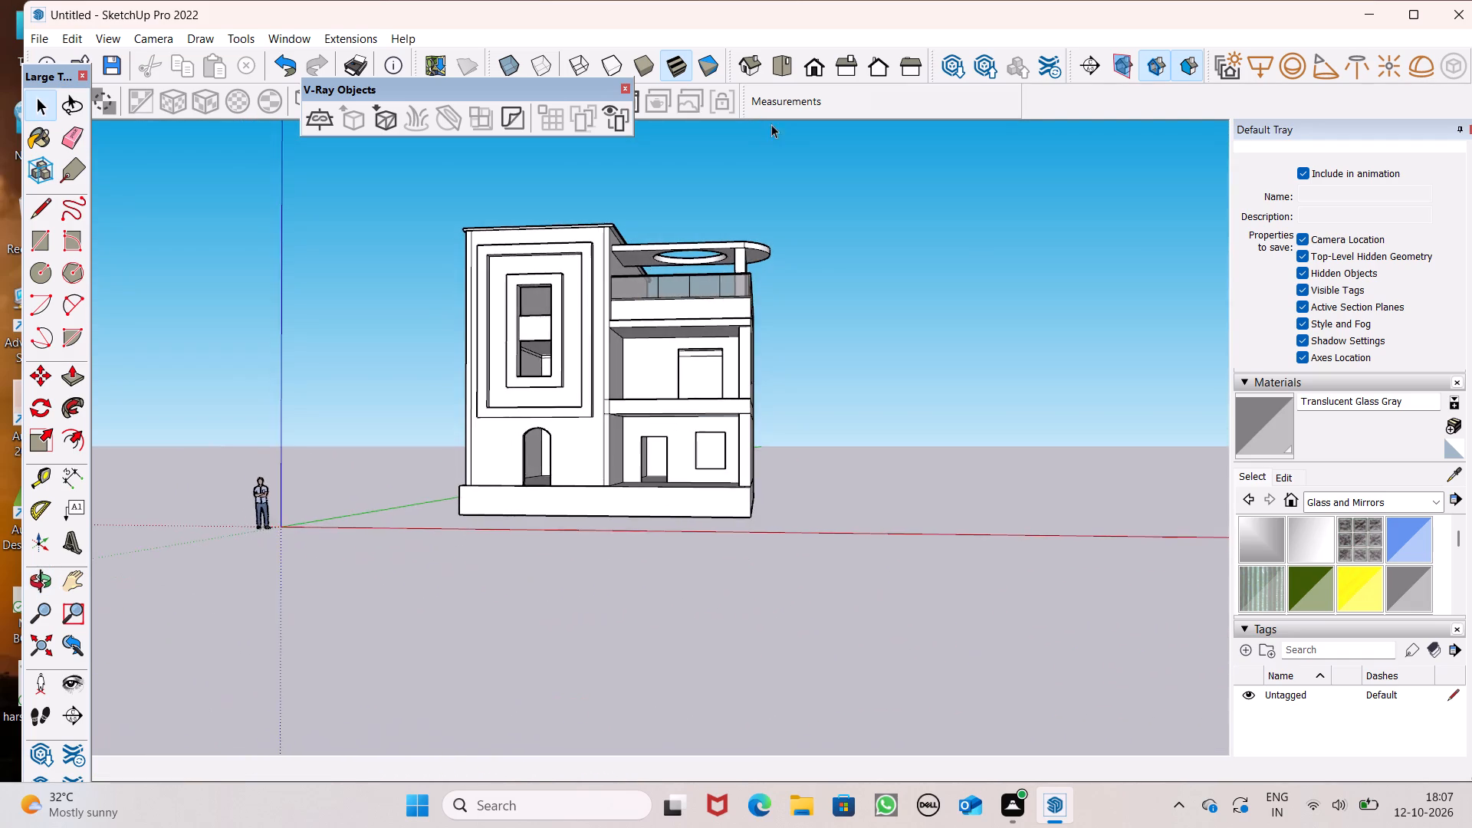
scroll(758, 195, up, 6)
scroll(766, 239, down, 4)
middle_drag(766, 350, 1062, 396)
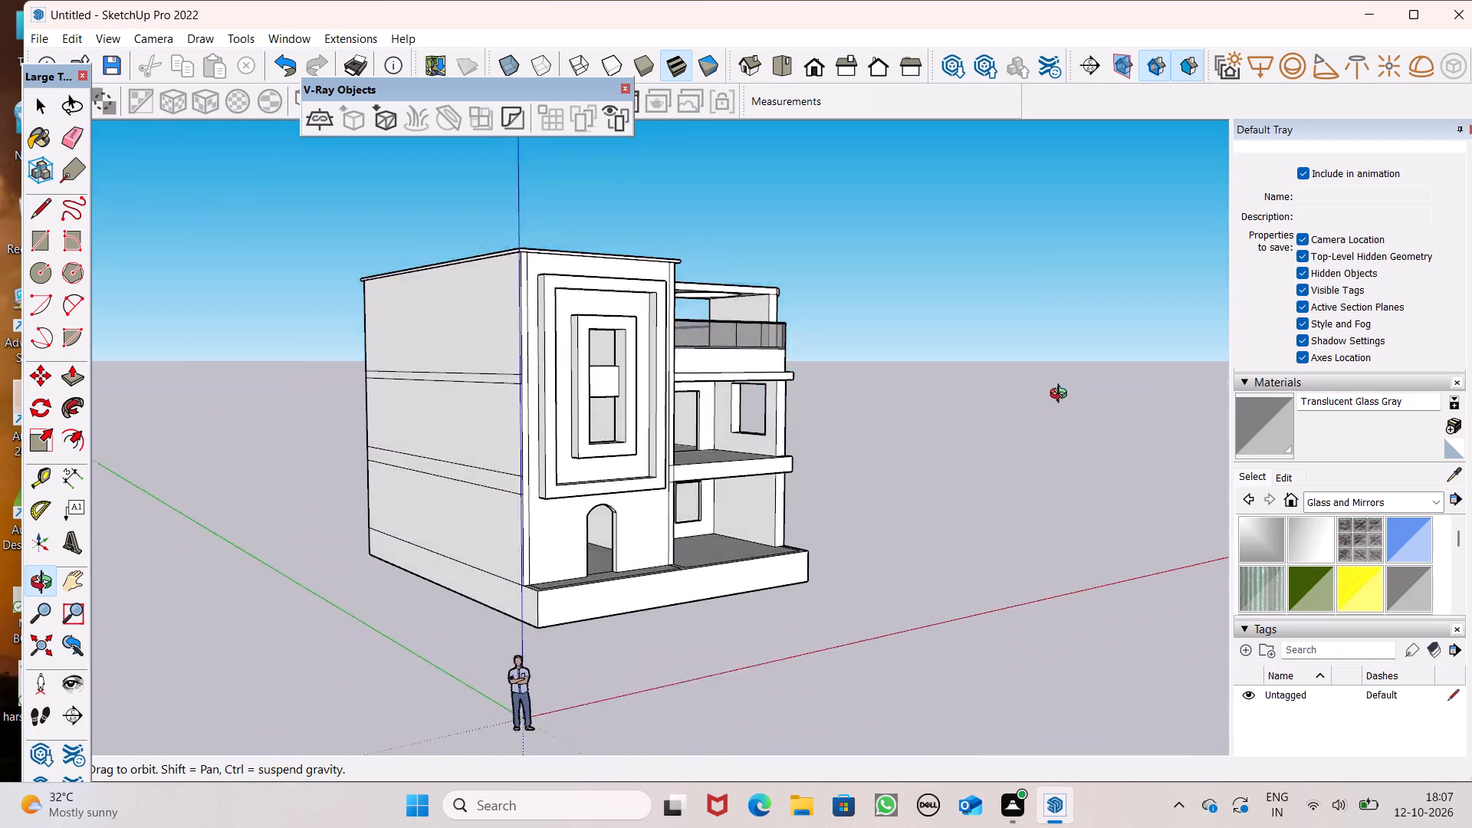
middle_drag(1062, 396, 809, 309)
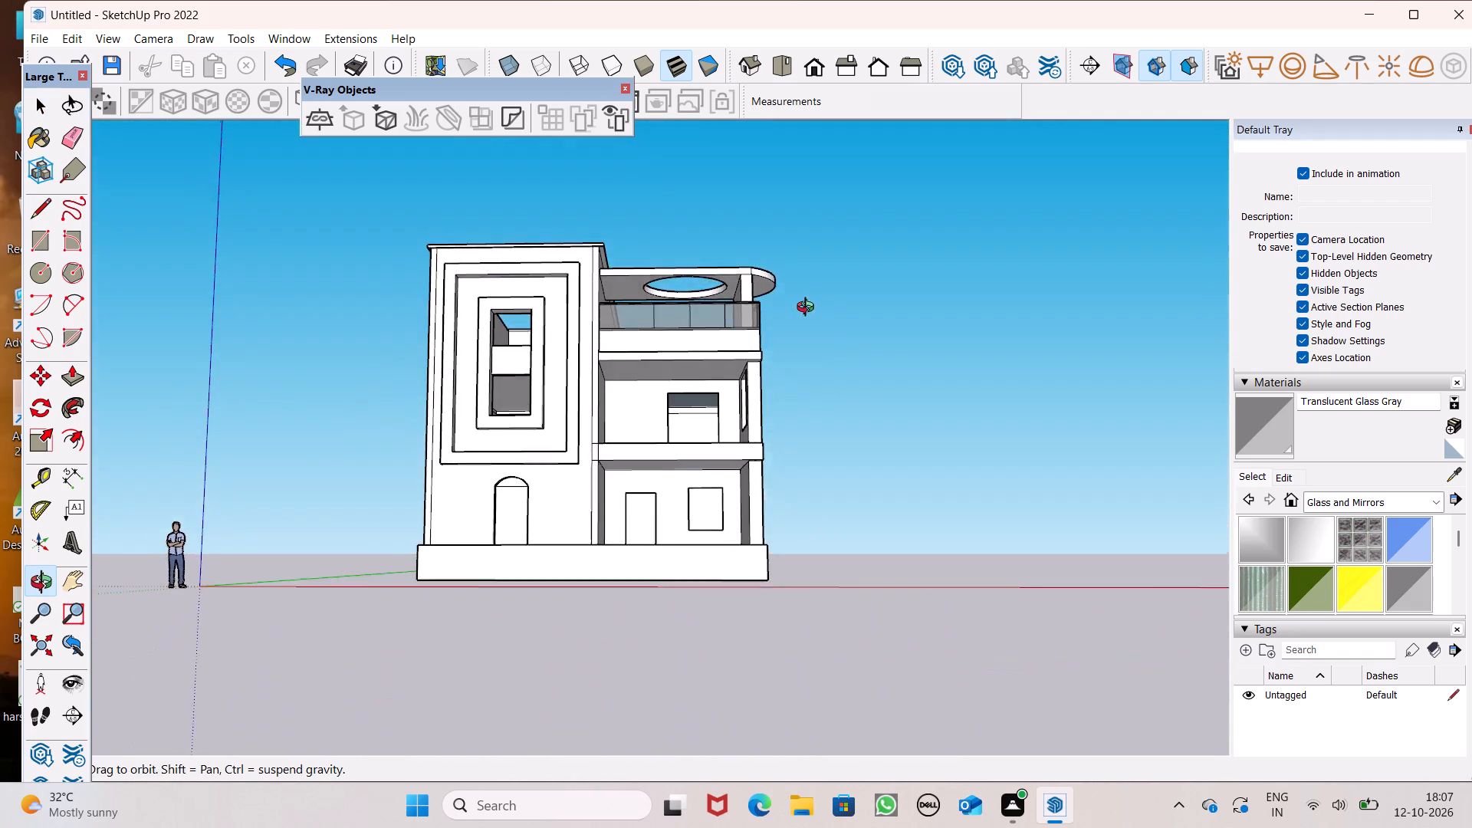
middle_drag(809, 309, 845, 463)
scroll(846, 396, down, 1)
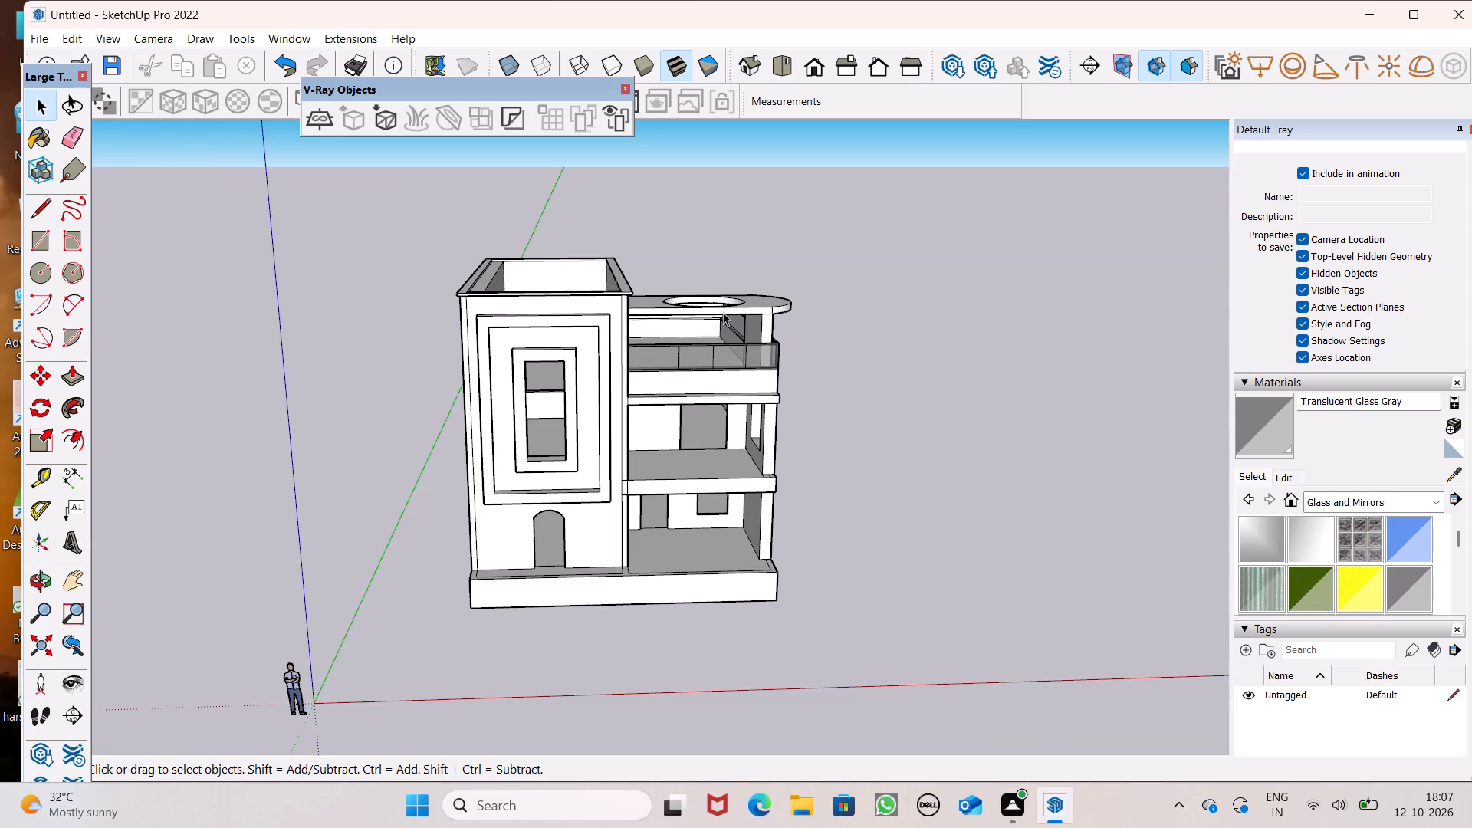
scroll(723, 312, down, 3)
middle_drag(657, 368, 432, 488)
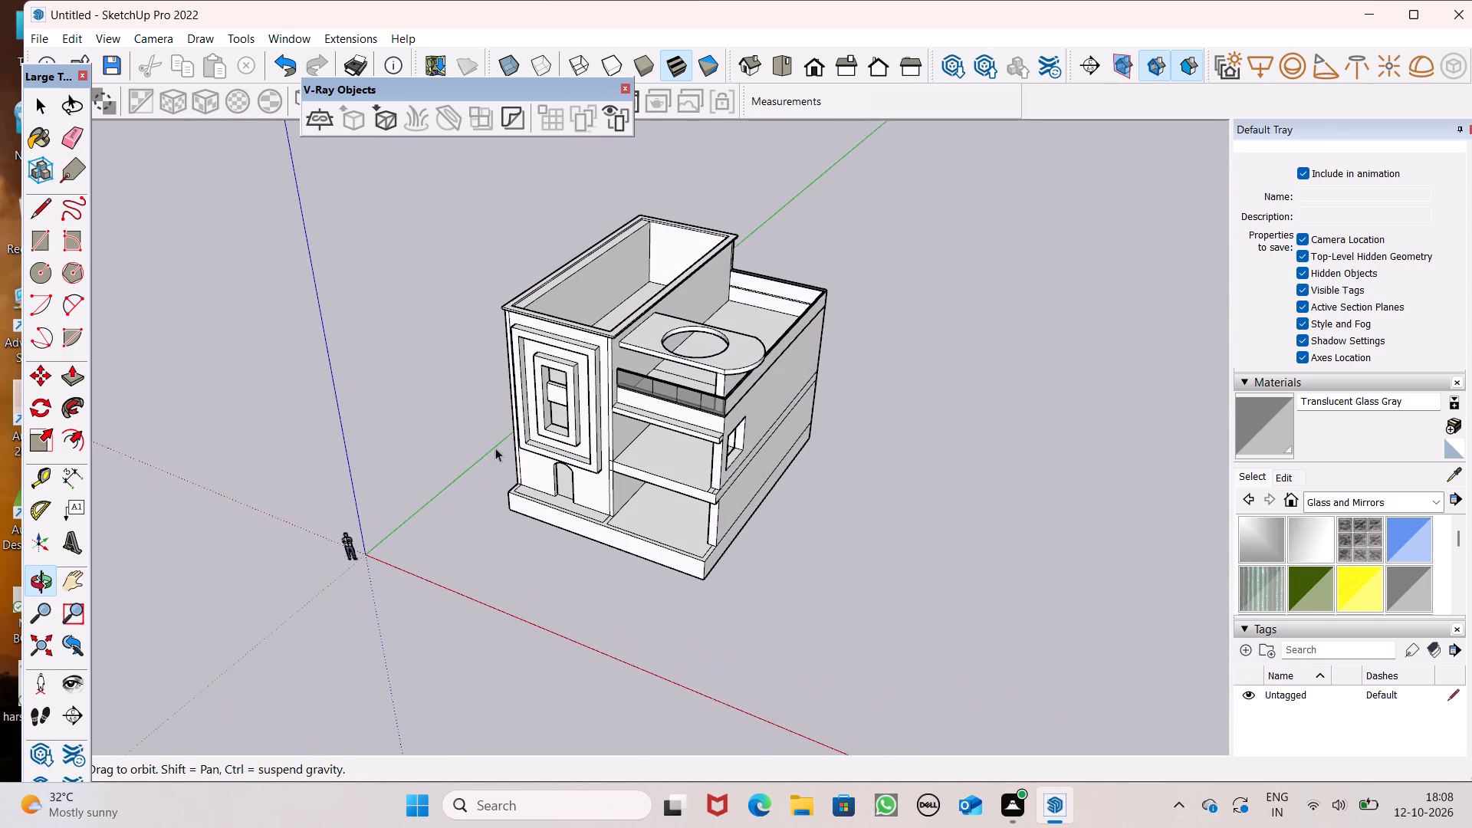
middle_drag(578, 434, 754, 342)
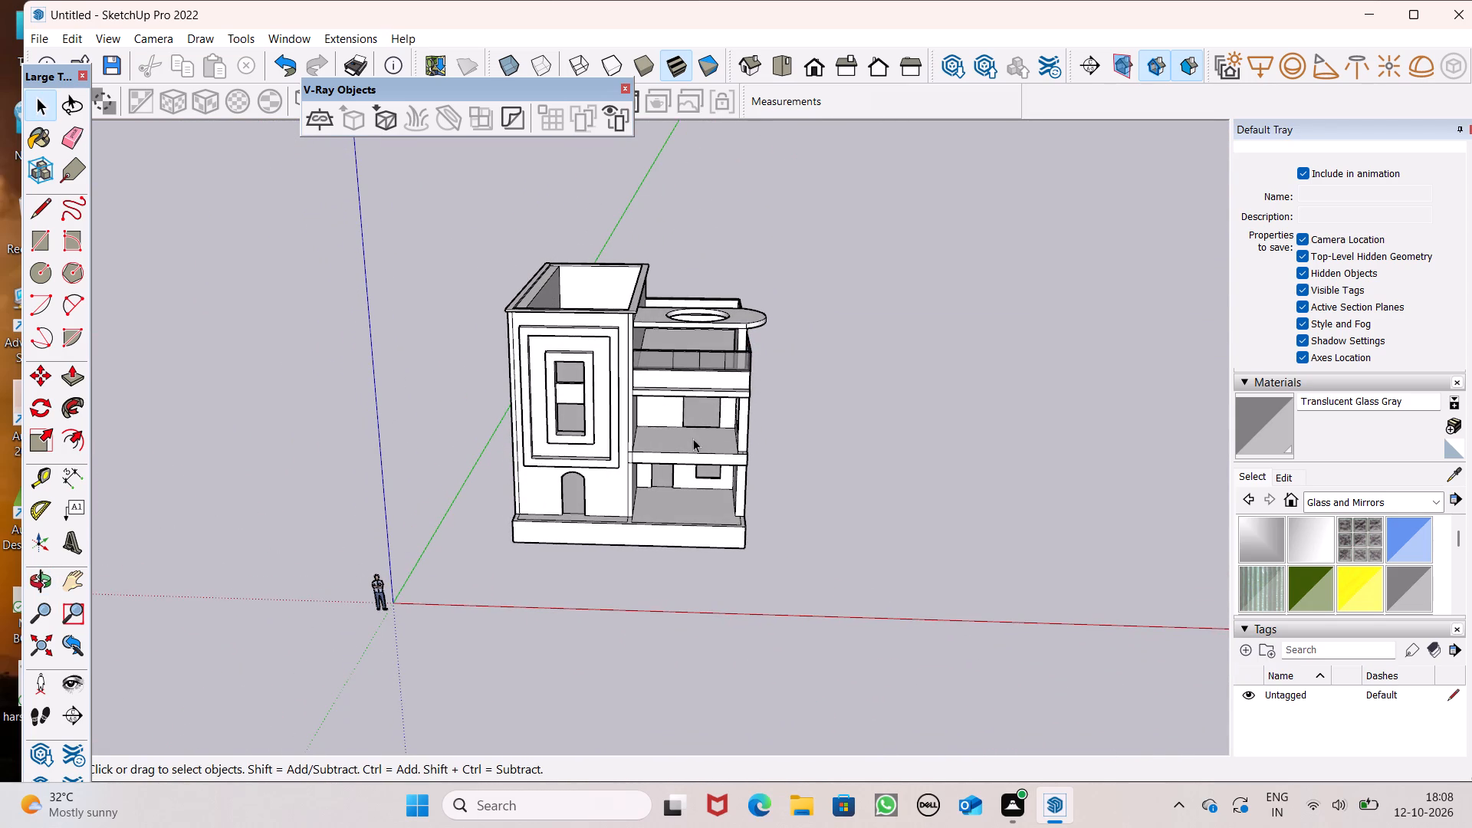
scroll(655, 452, up, 1)
scroll(653, 462, down, 2)
scroll(621, 485, up, 1)
middle_drag(619, 485, 637, 548)
scroll(637, 547, up, 7)
scroll(640, 554, down, 5)
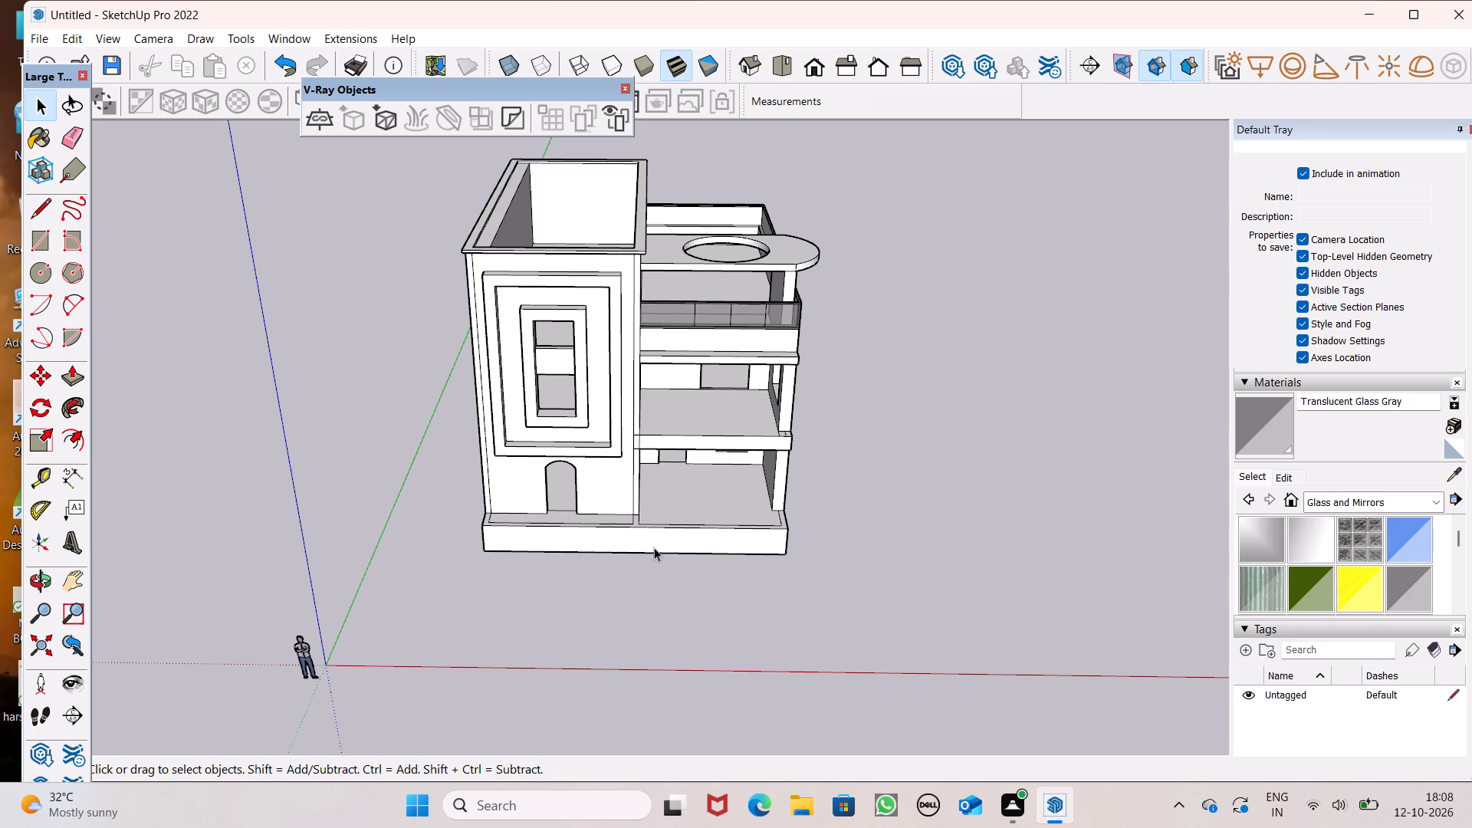
scroll(662, 516, up, 5)
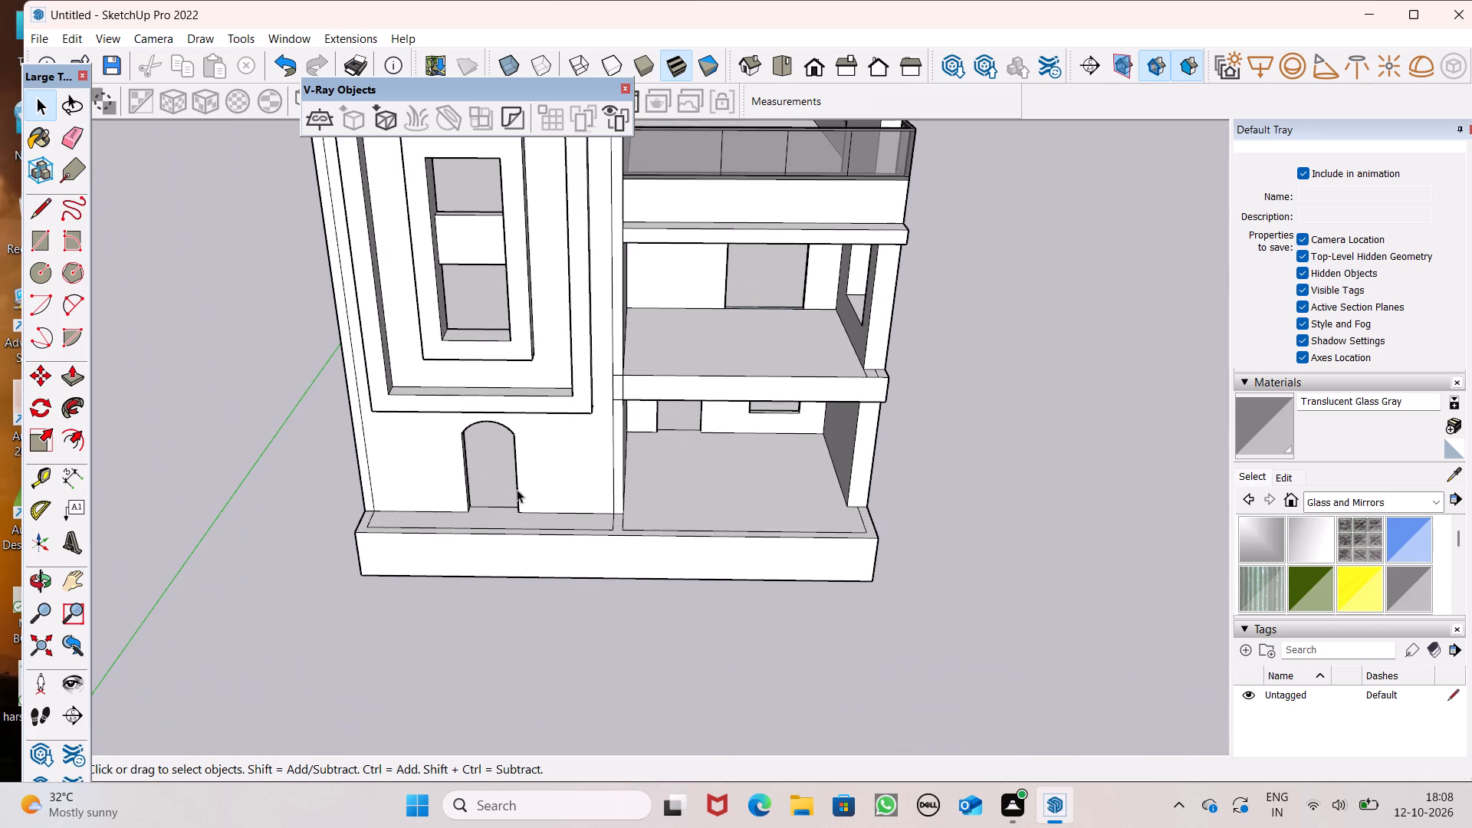
Draw two 9" lines across the plinth's border strip, beside the tower and at the front corner of the open ground-floor bay.
click(44, 215)
scroll(509, 524, up, 7)
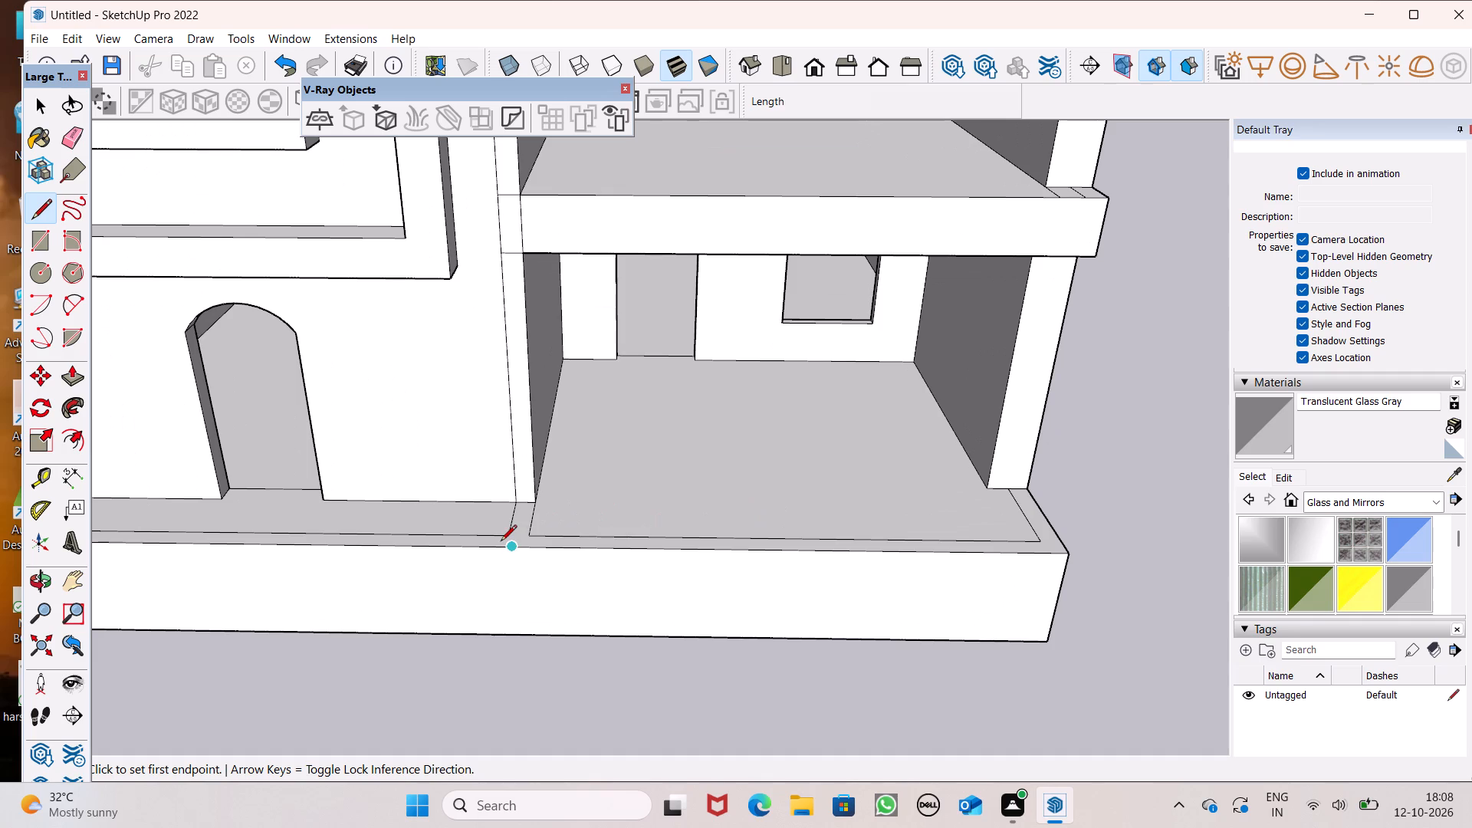
scroll(503, 540, up, 4)
click(514, 531)
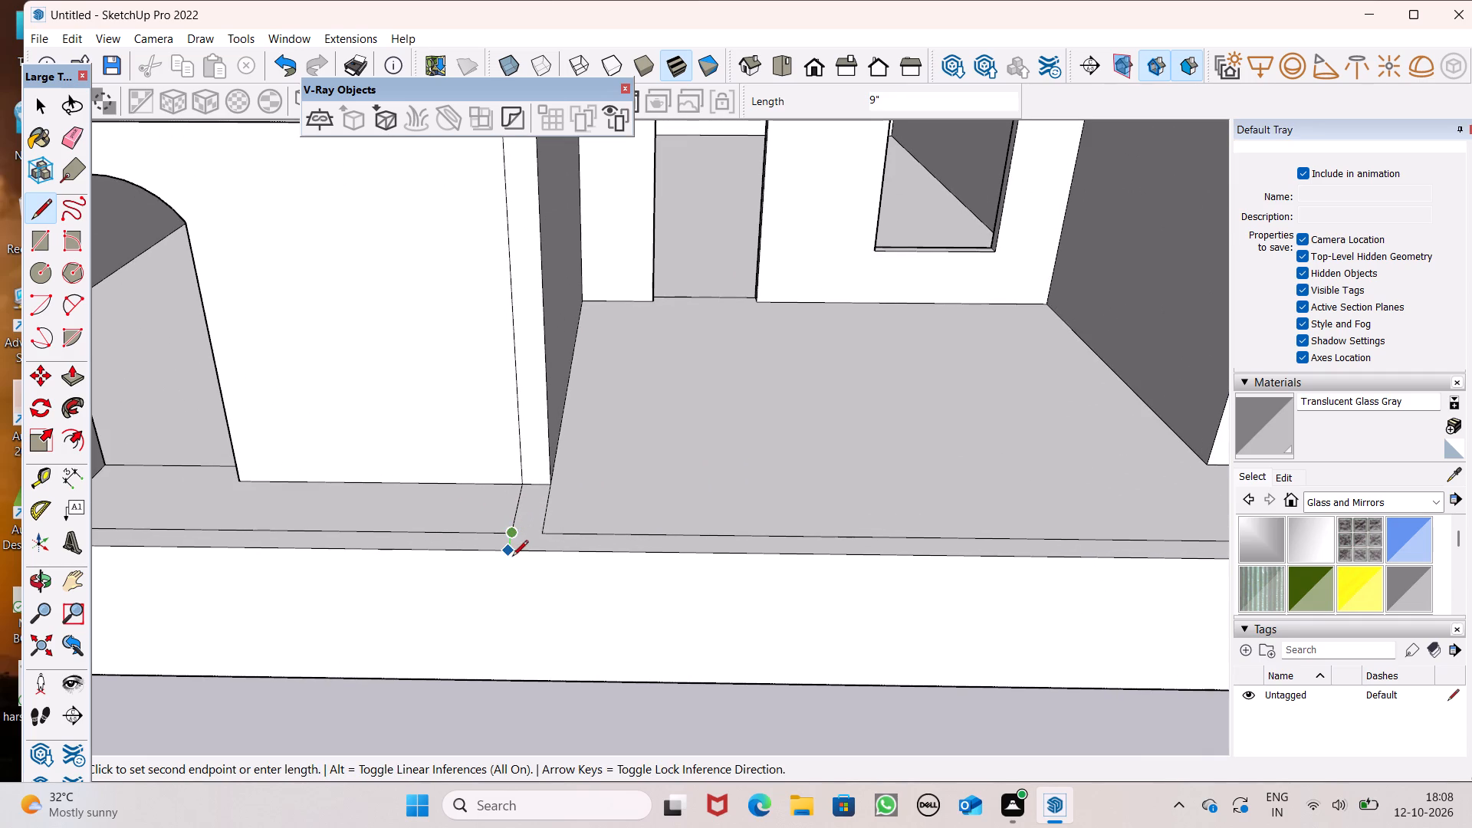
click(512, 557)
scroll(390, 495, down, 7)
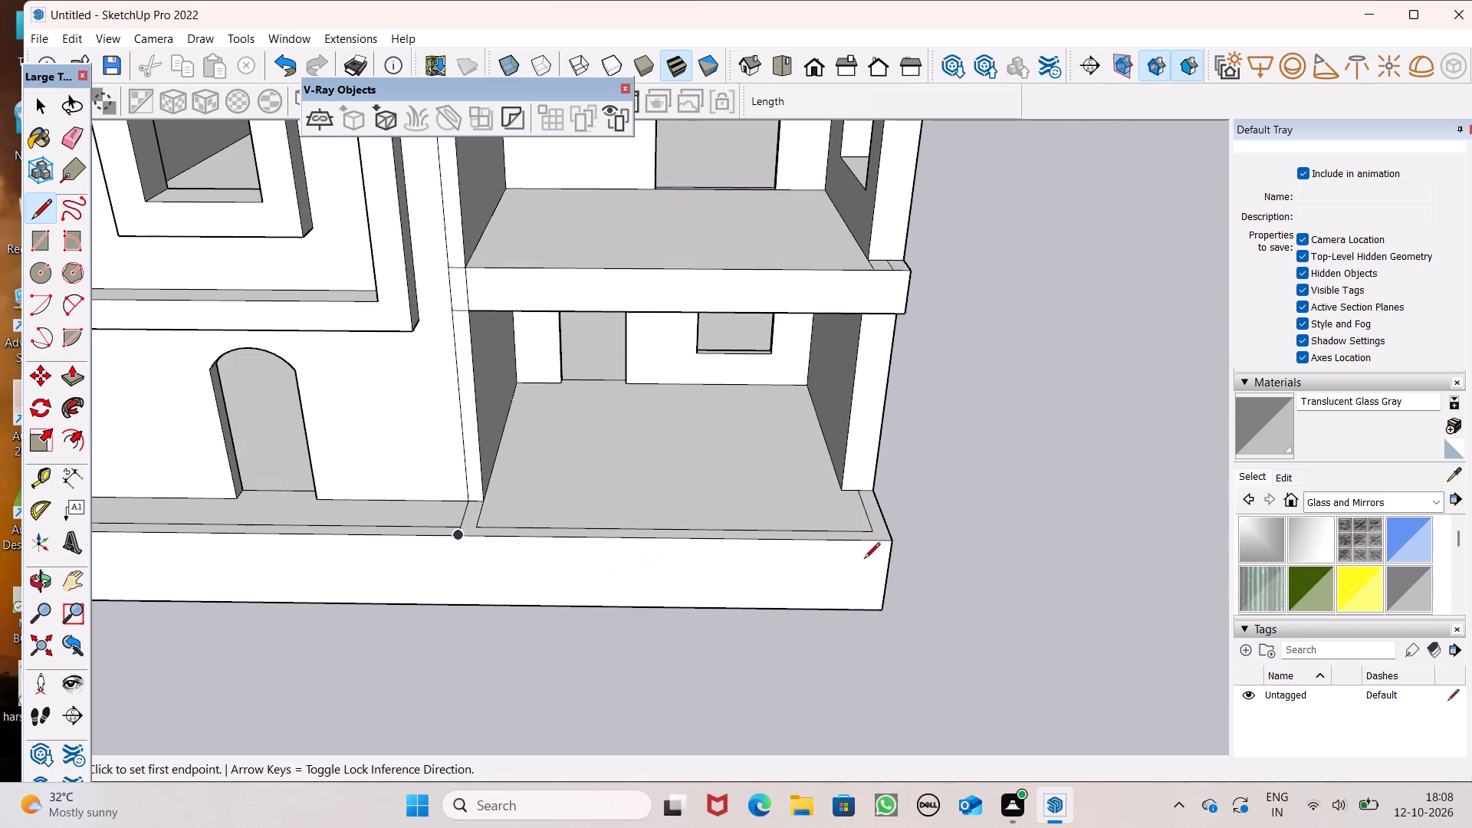
scroll(930, 573, up, 3)
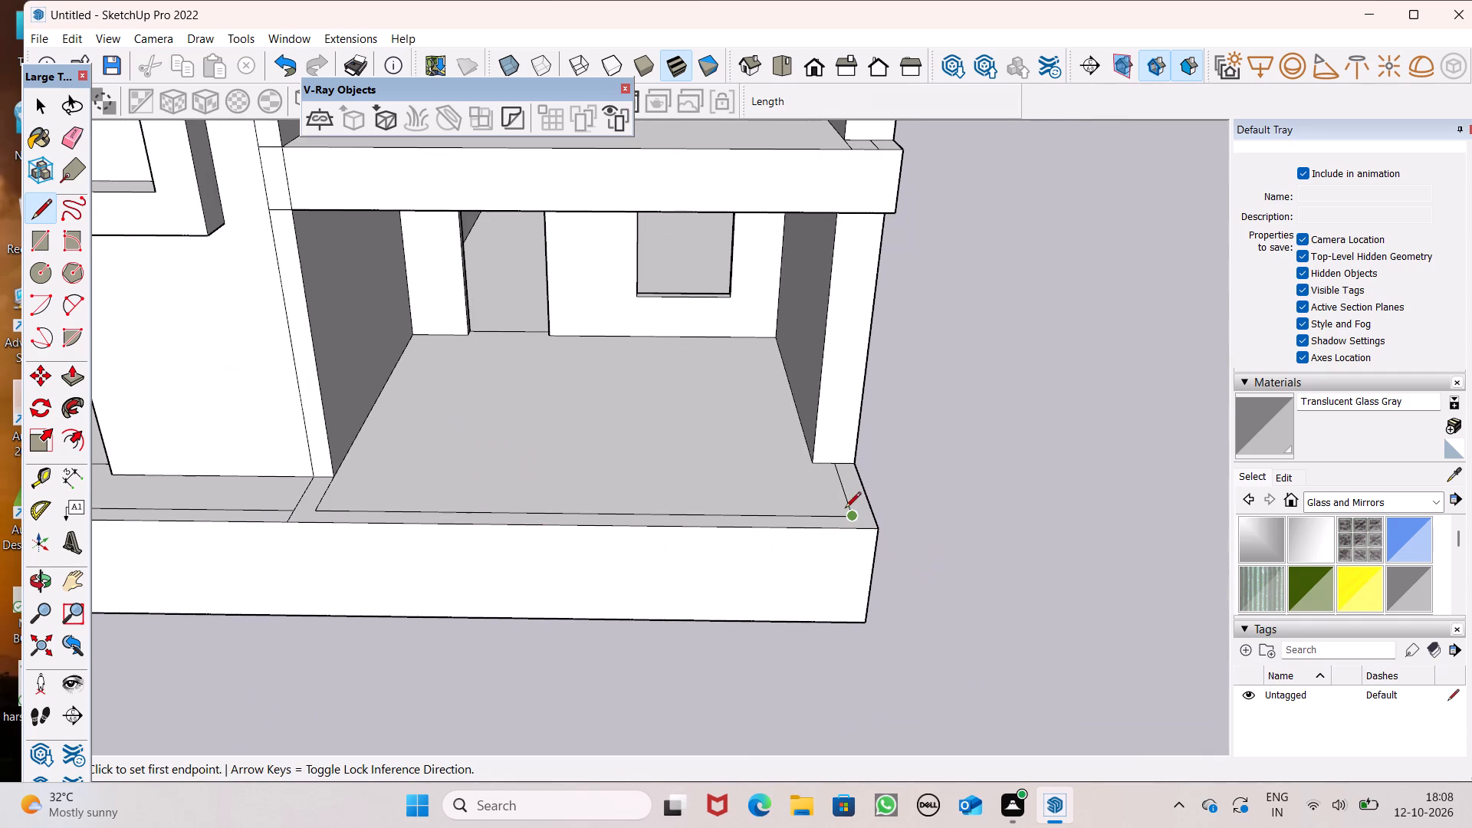
click(846, 509)
click(864, 509)
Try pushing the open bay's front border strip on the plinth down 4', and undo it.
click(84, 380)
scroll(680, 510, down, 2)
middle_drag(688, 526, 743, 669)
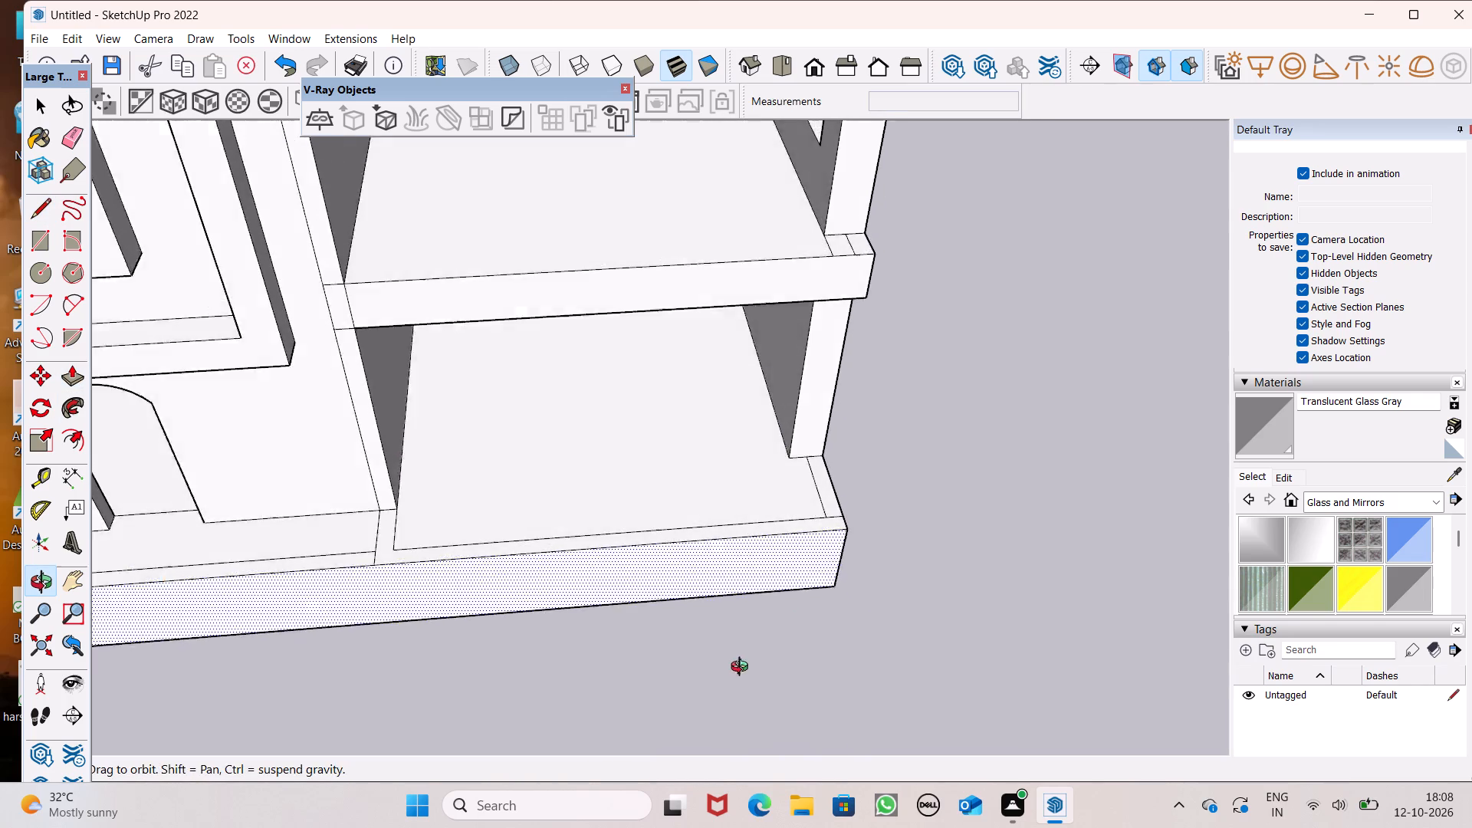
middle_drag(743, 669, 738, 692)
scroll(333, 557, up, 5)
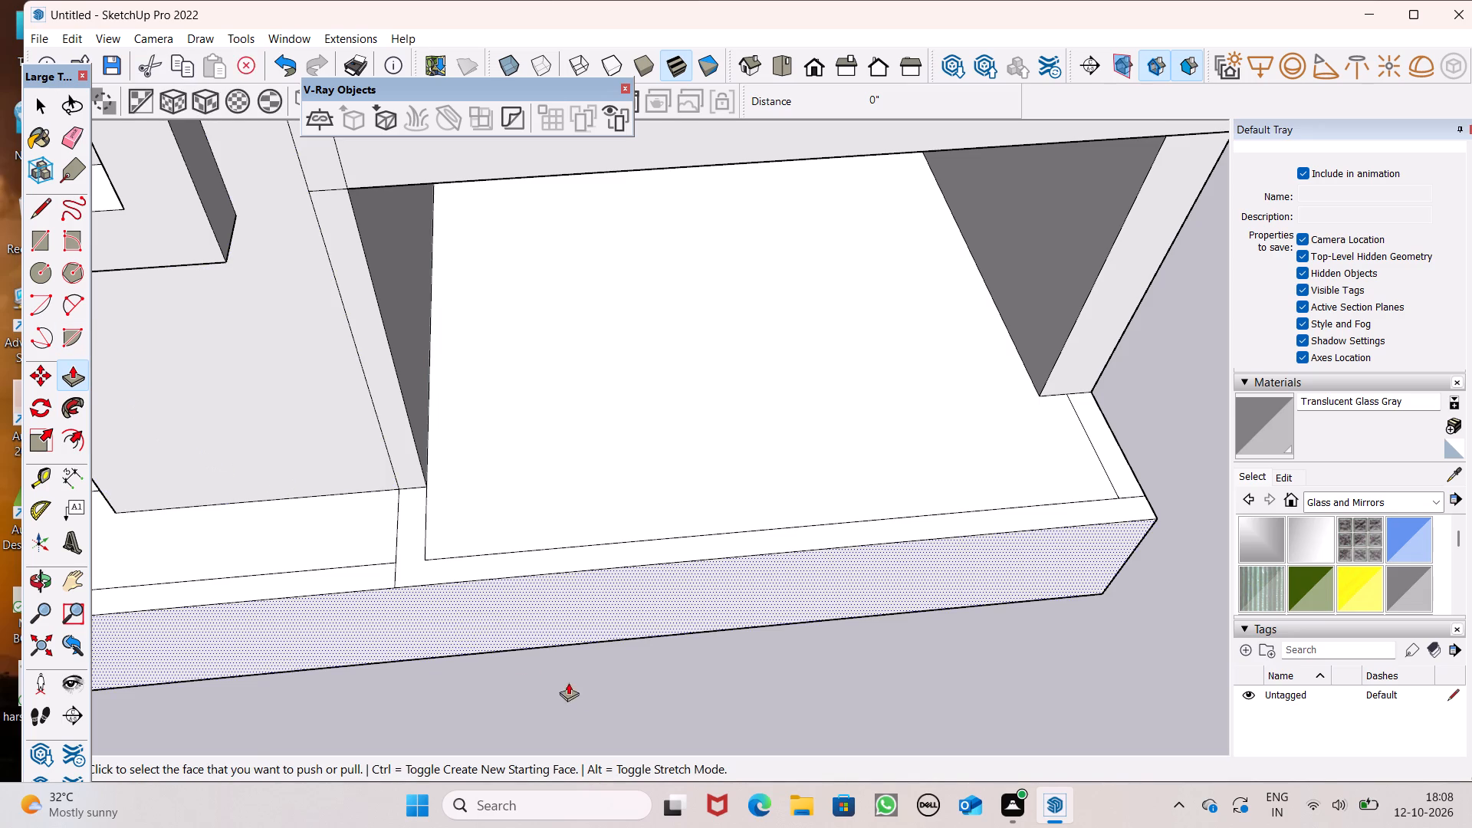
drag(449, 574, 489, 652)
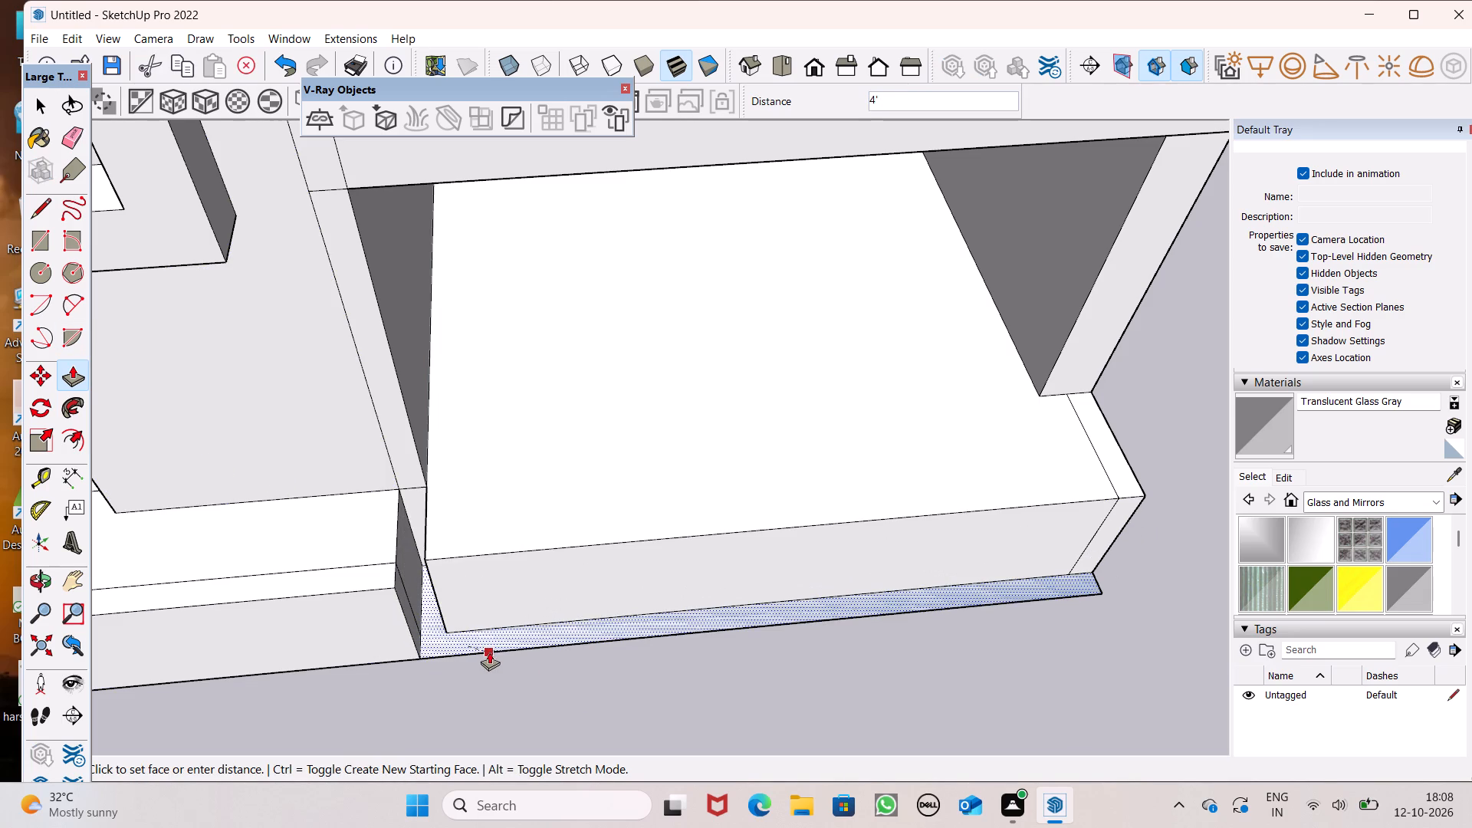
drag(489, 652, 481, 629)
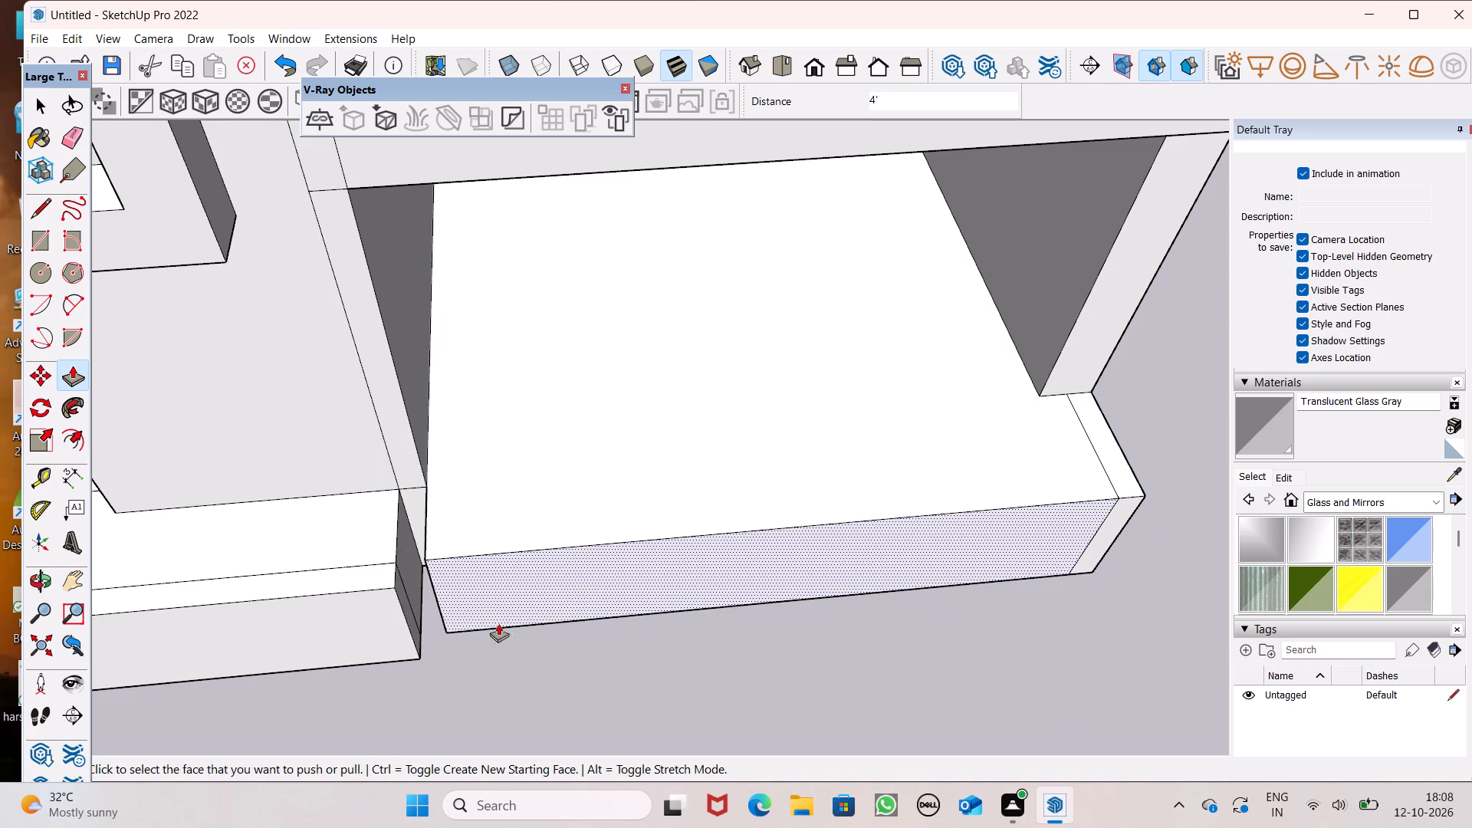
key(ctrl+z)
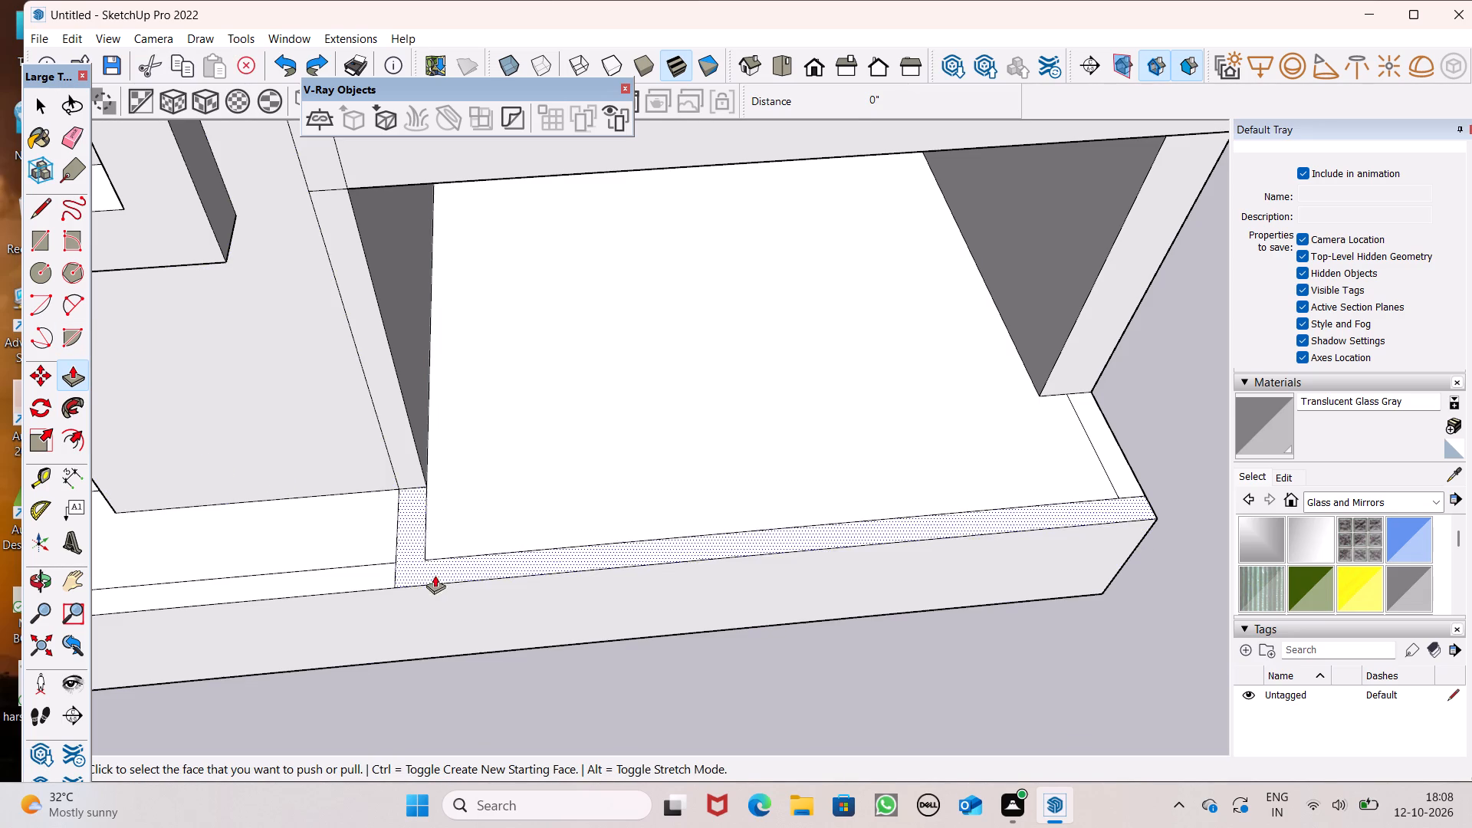
Push the open bay's front border strip down nearly to the ground, leaving a thin ledge along the plinth's base.
drag(412, 562, 419, 633)
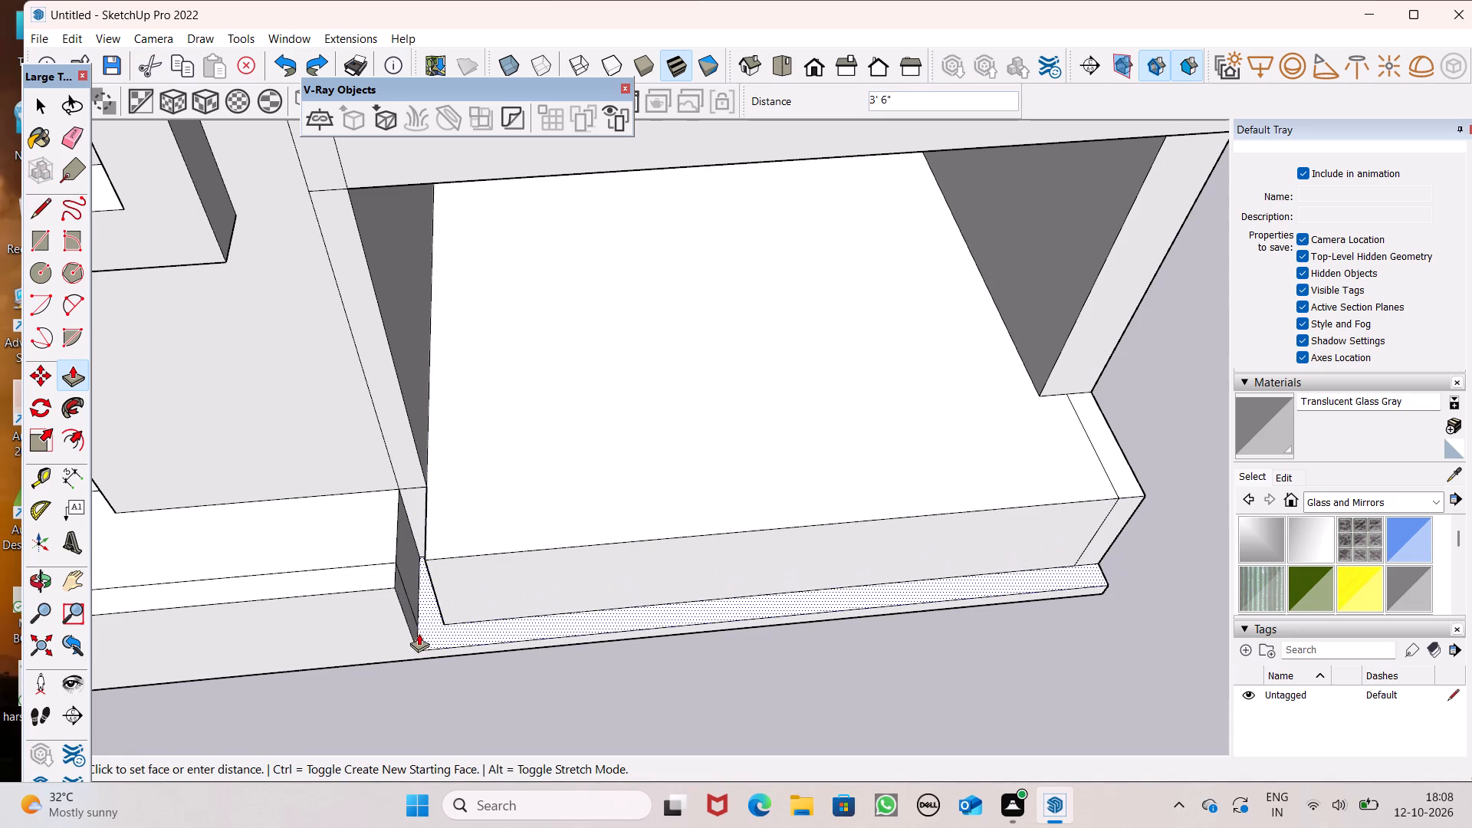
drag(419, 633, 419, 639)
key(space)
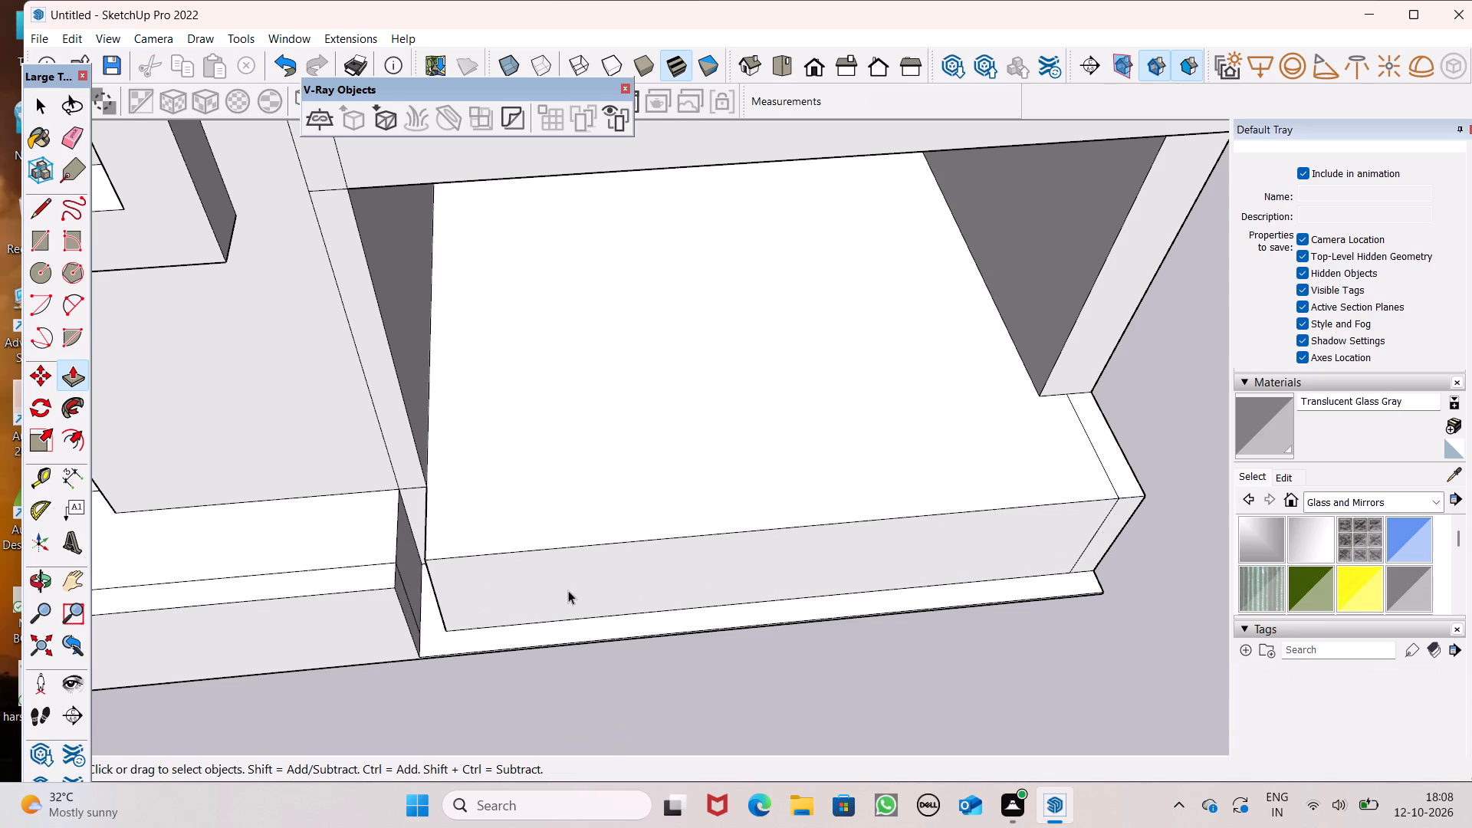
Examine the lowered border strip and the open bay's plinth from the front and above.
scroll(571, 600, down, 2)
middle_drag(665, 629, 672, 423)
scroll(672, 423, down, 2)
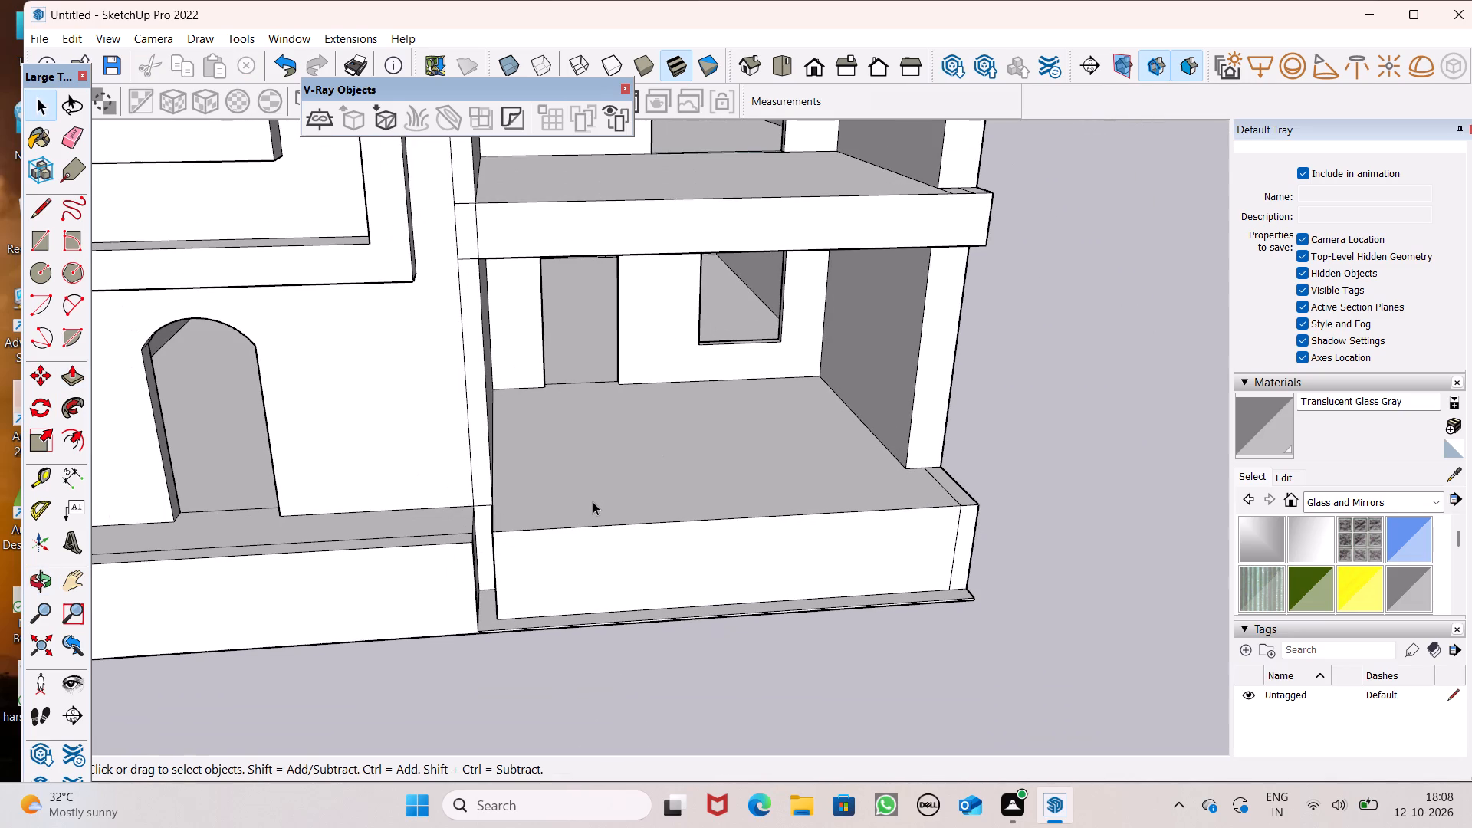
middle_drag(584, 570, 576, 752)
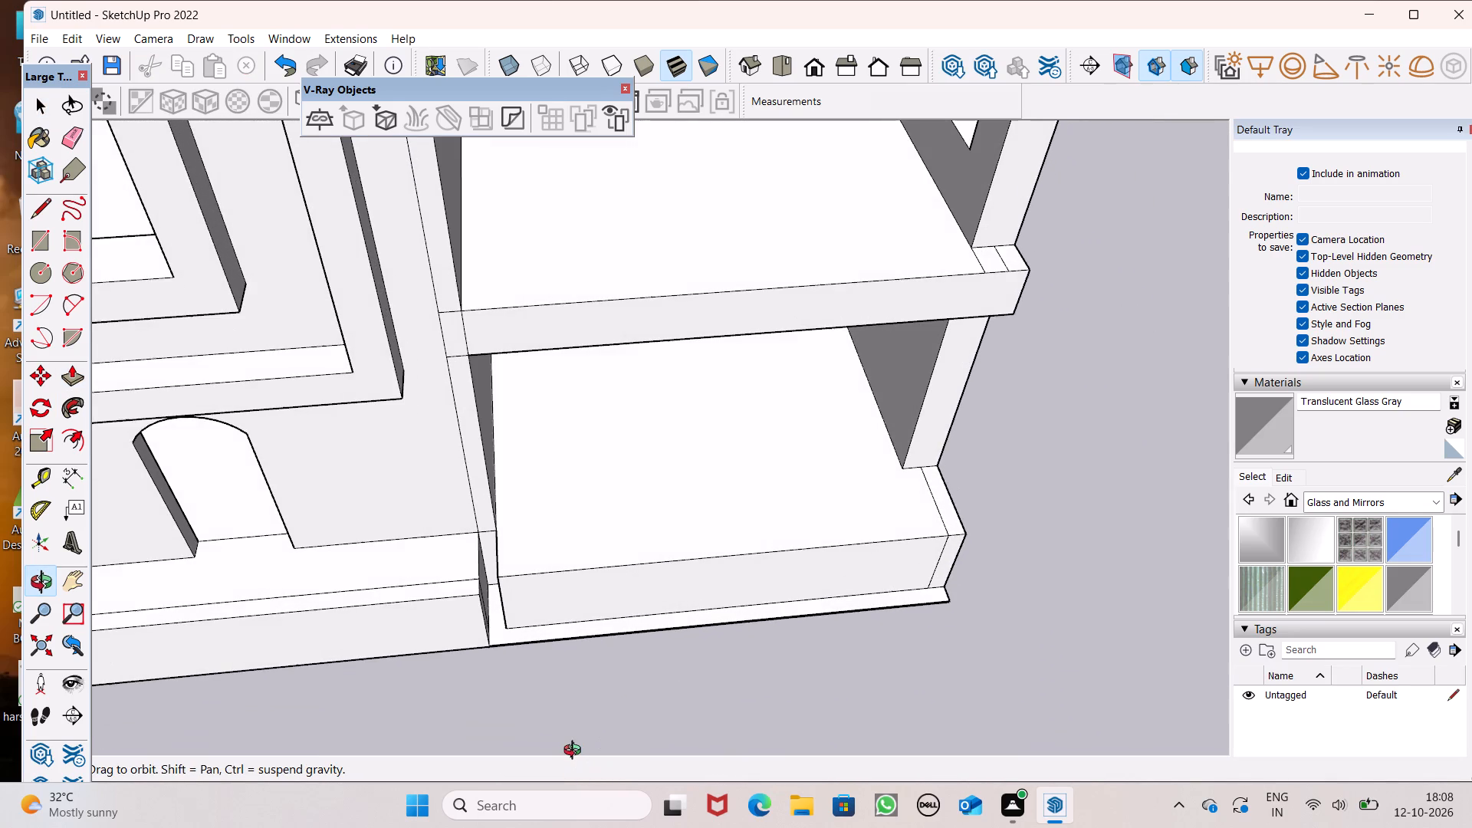
middle_drag(576, 752, 567, 759)
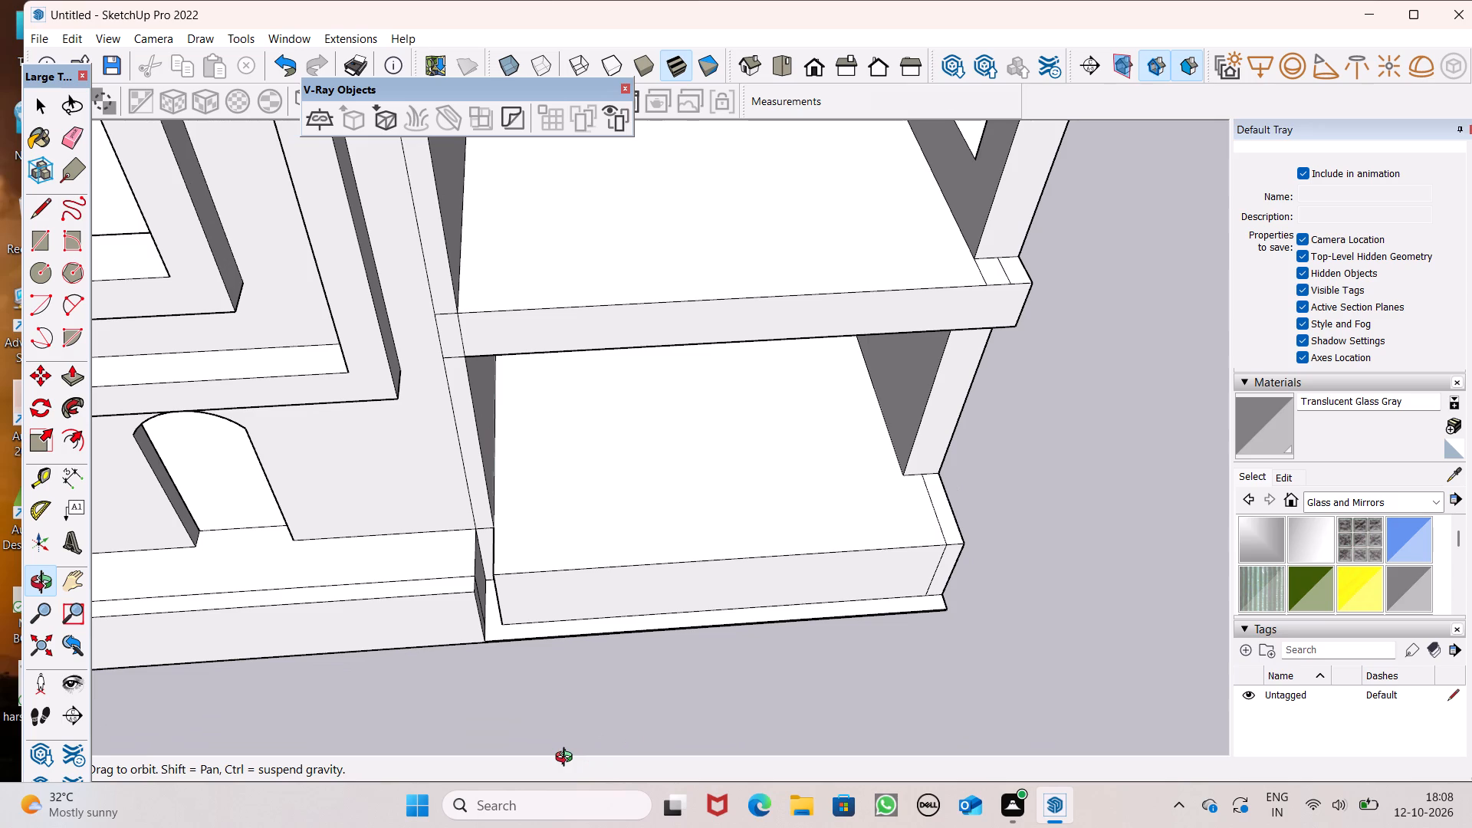
middle_drag(567, 759, 465, 745)
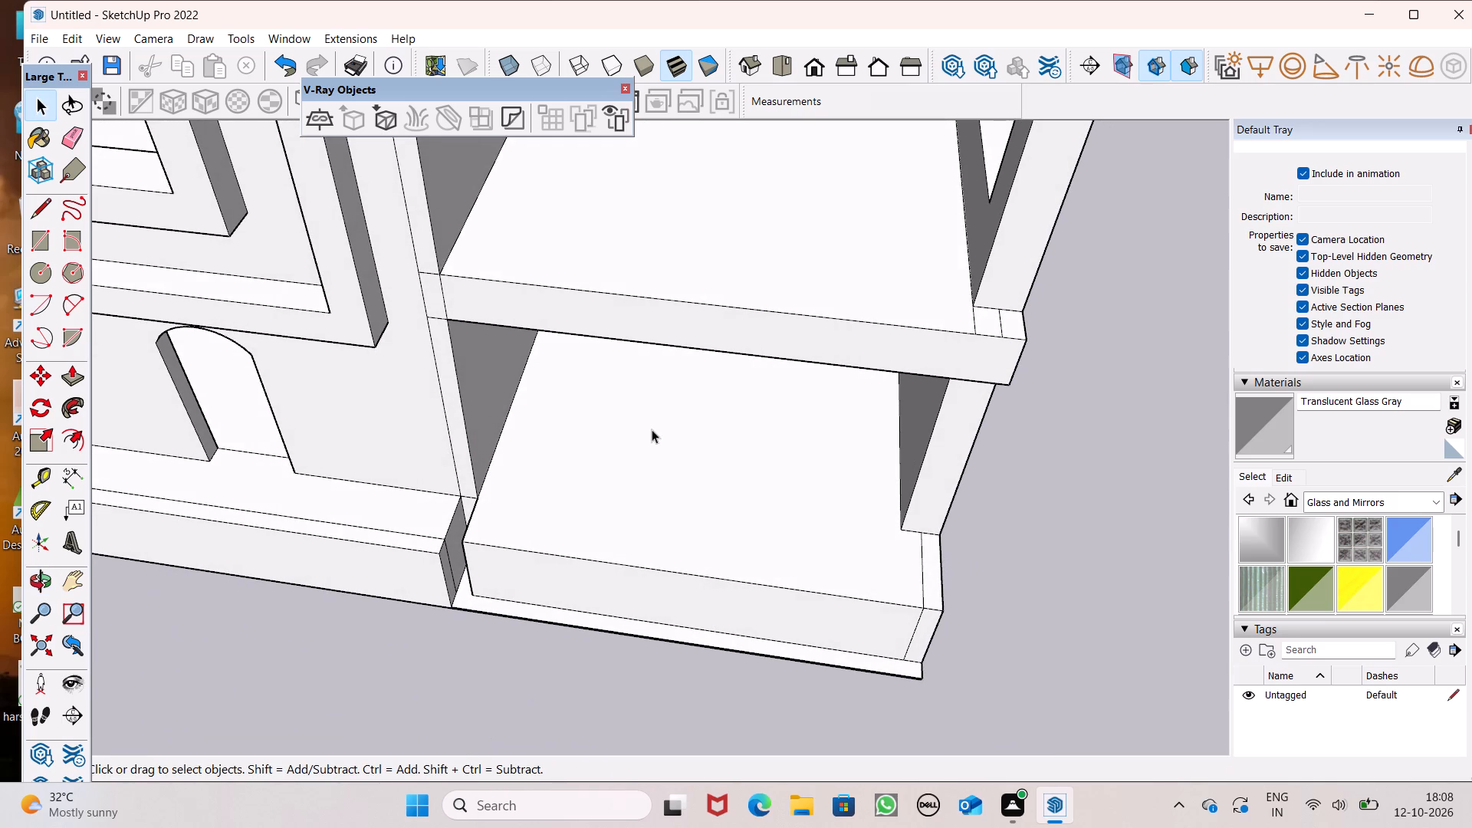
scroll(623, 476, down, 3)
middle_drag(767, 599, 780, 575)
scroll(767, 599, up, 1)
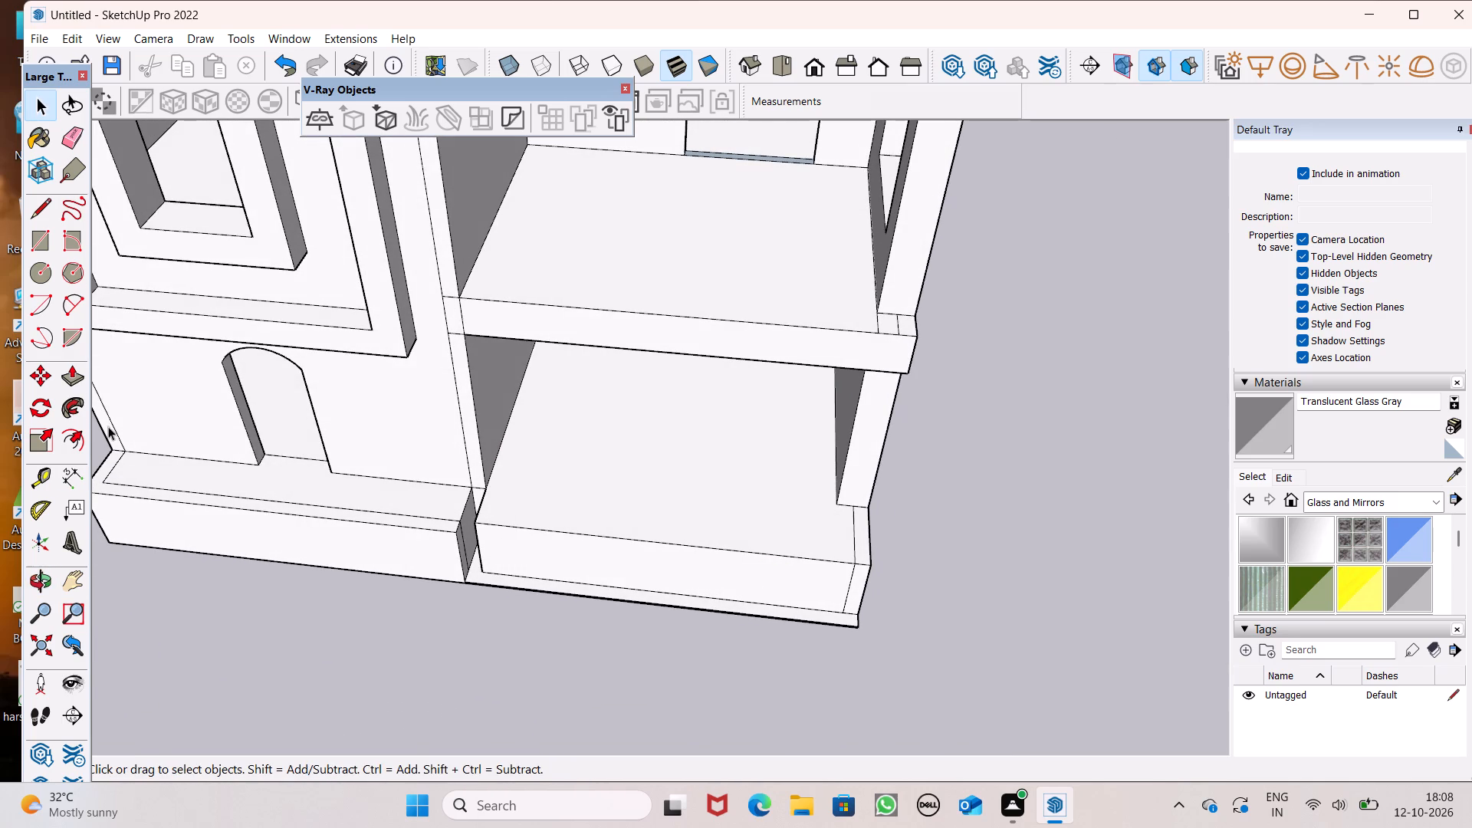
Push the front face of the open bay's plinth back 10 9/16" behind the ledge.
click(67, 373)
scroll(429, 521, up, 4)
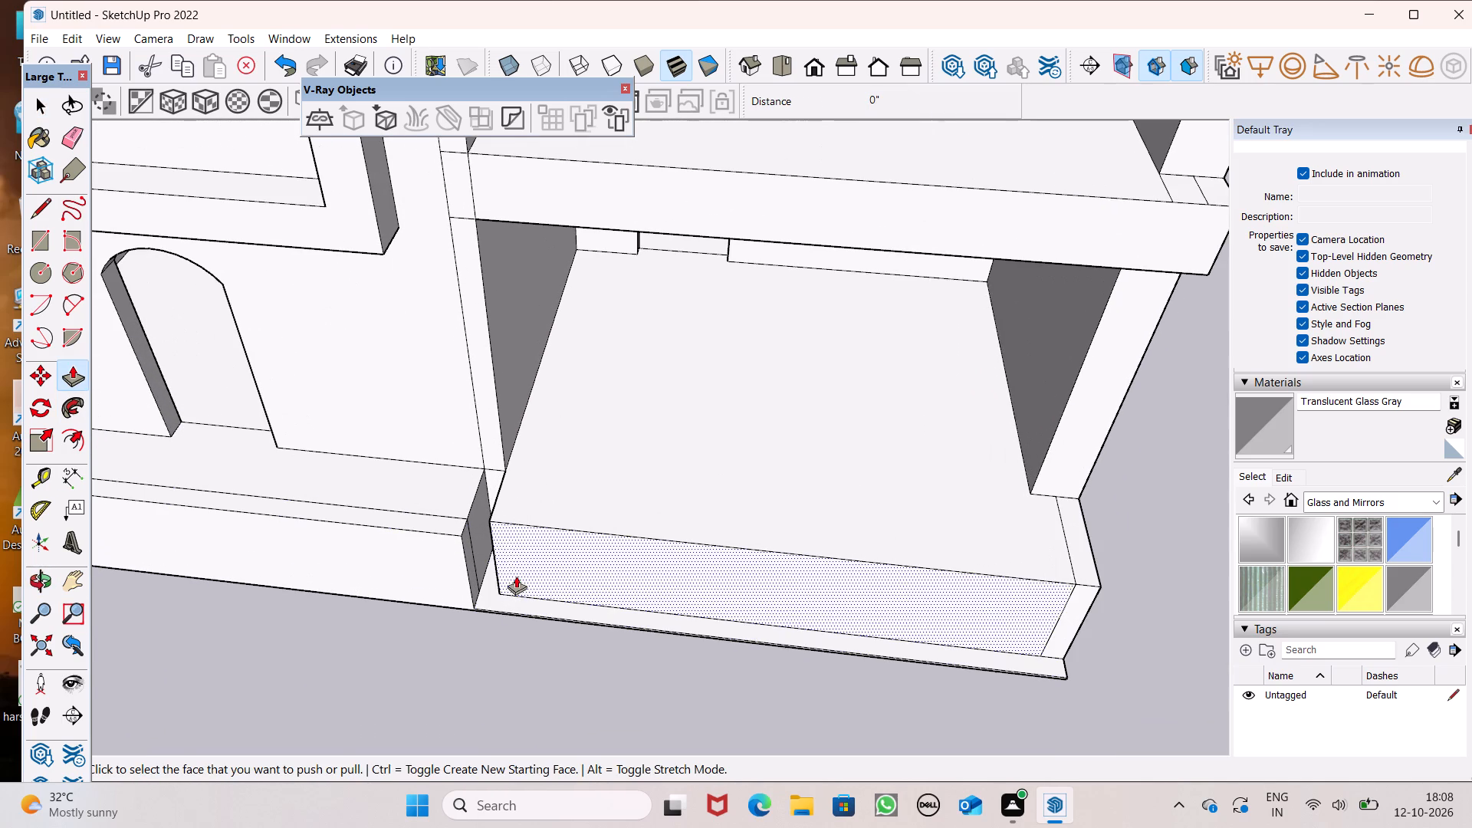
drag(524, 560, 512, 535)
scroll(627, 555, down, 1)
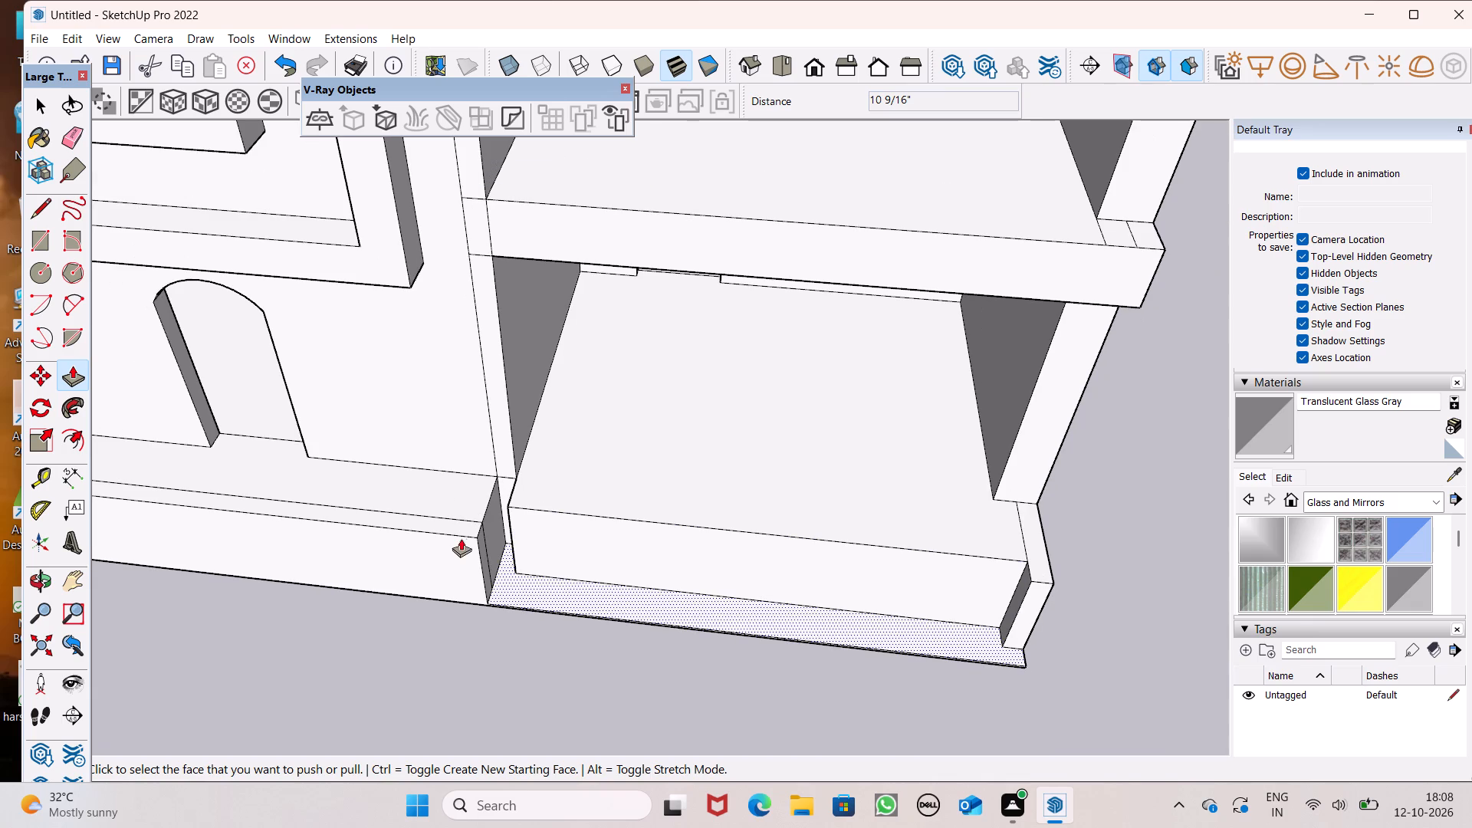
Pull the narrow face beside the tower plinth forward about 1' 5 11/16", flush with the open bay's plinth front.
middle_drag(506, 559, 566, 549)
scroll(523, 531, up, 6)
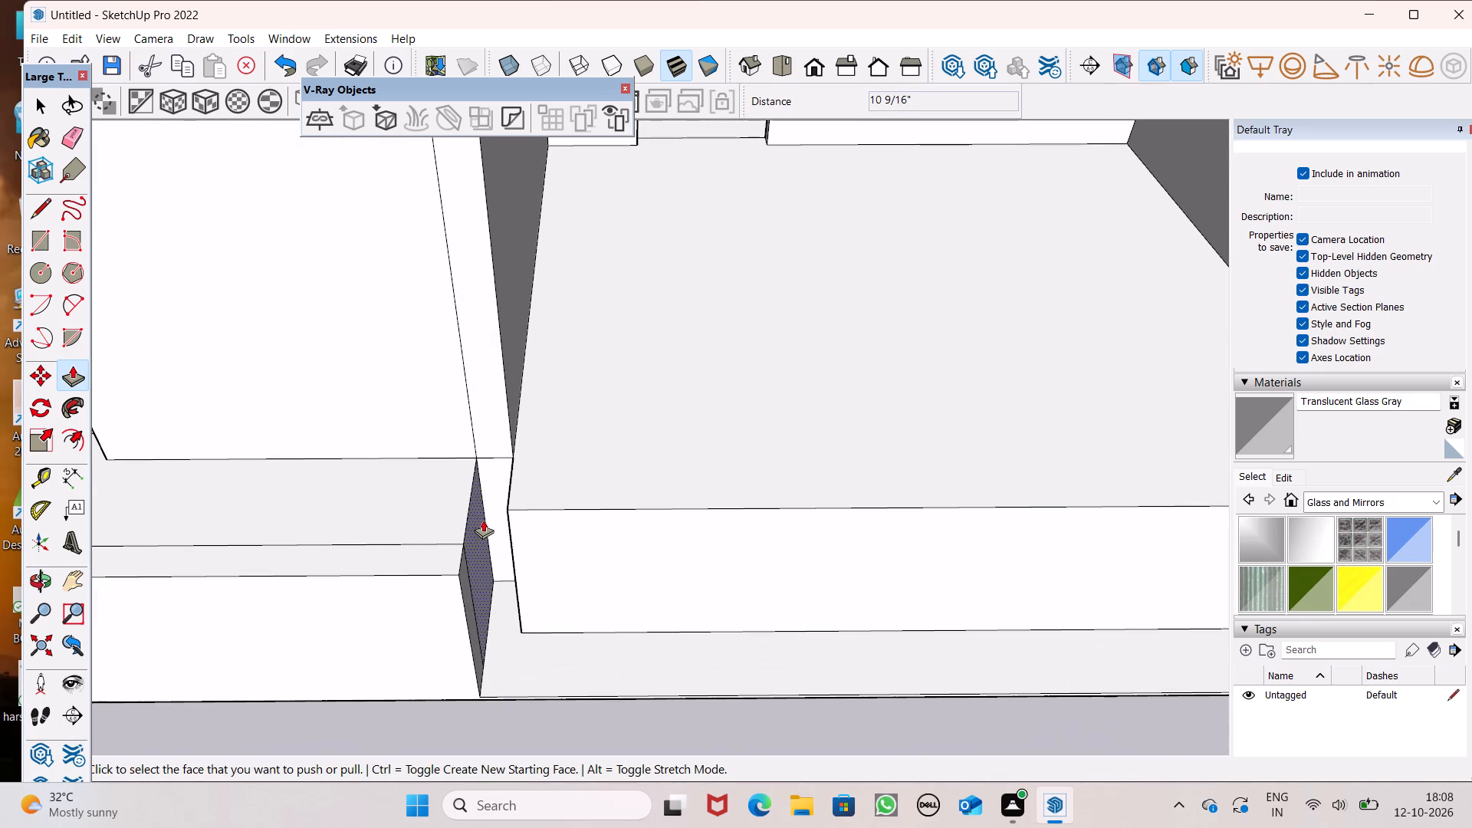
drag(492, 508, 523, 568)
drag(498, 562, 497, 556)
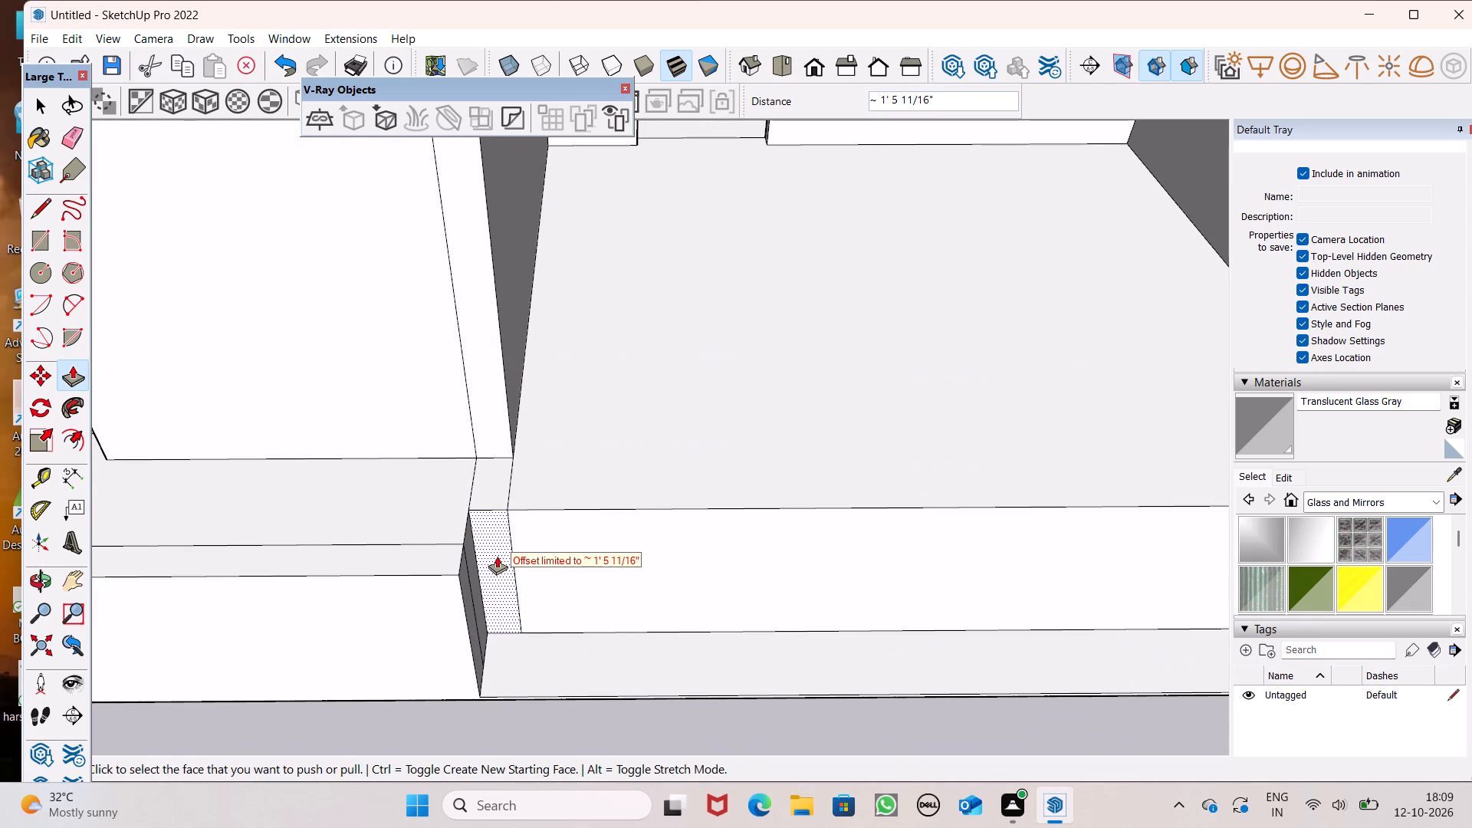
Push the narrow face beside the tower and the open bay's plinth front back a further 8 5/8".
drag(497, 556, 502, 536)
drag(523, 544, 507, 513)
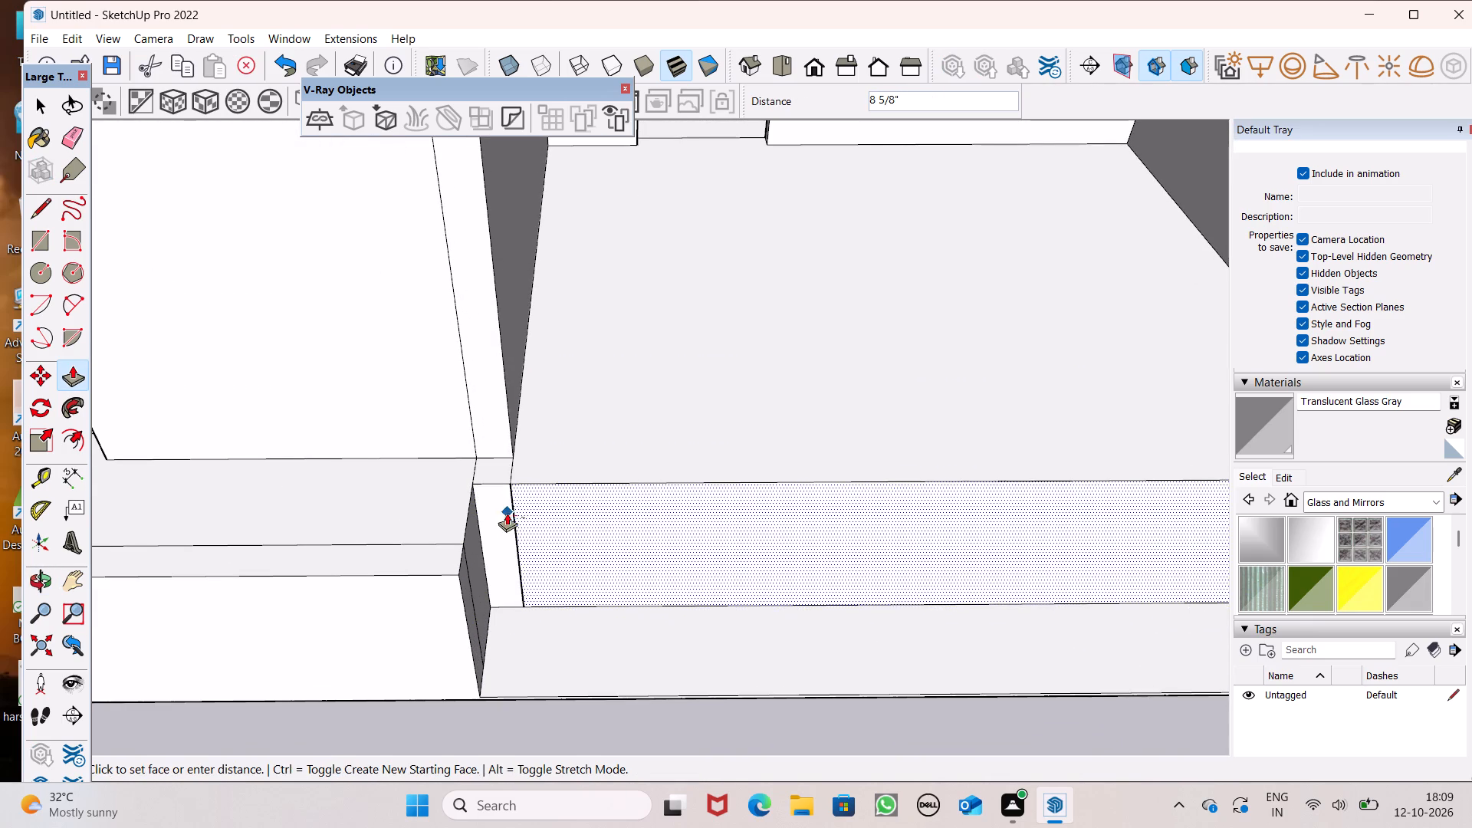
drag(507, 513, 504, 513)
Examine the recessed plinth front against the whole front facade from low and raised viewpoints.
scroll(416, 472, down, 6)
scroll(987, 545, up, 4)
scroll(890, 583, down, 5)
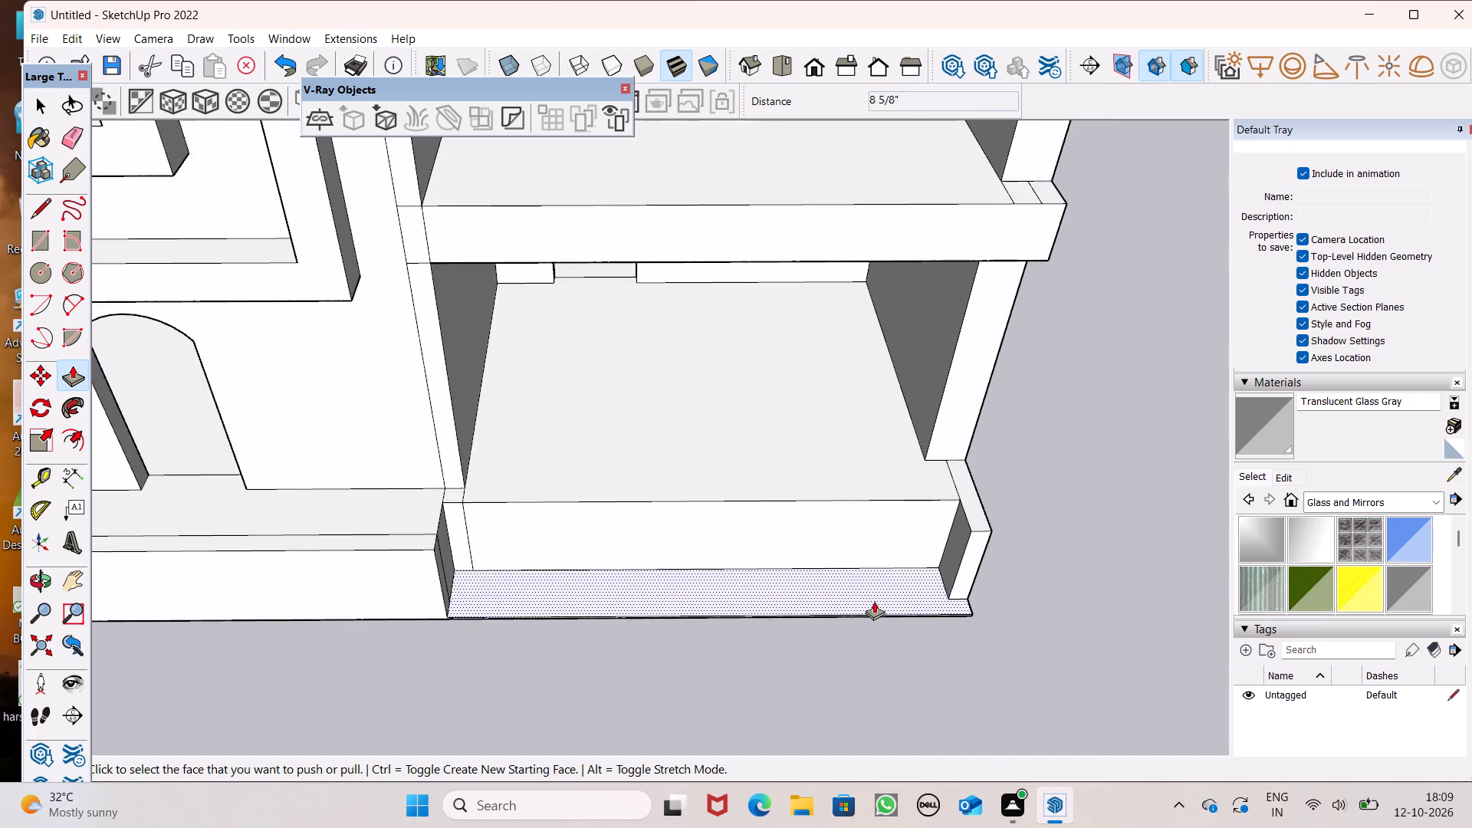
scroll(872, 602, down, 8)
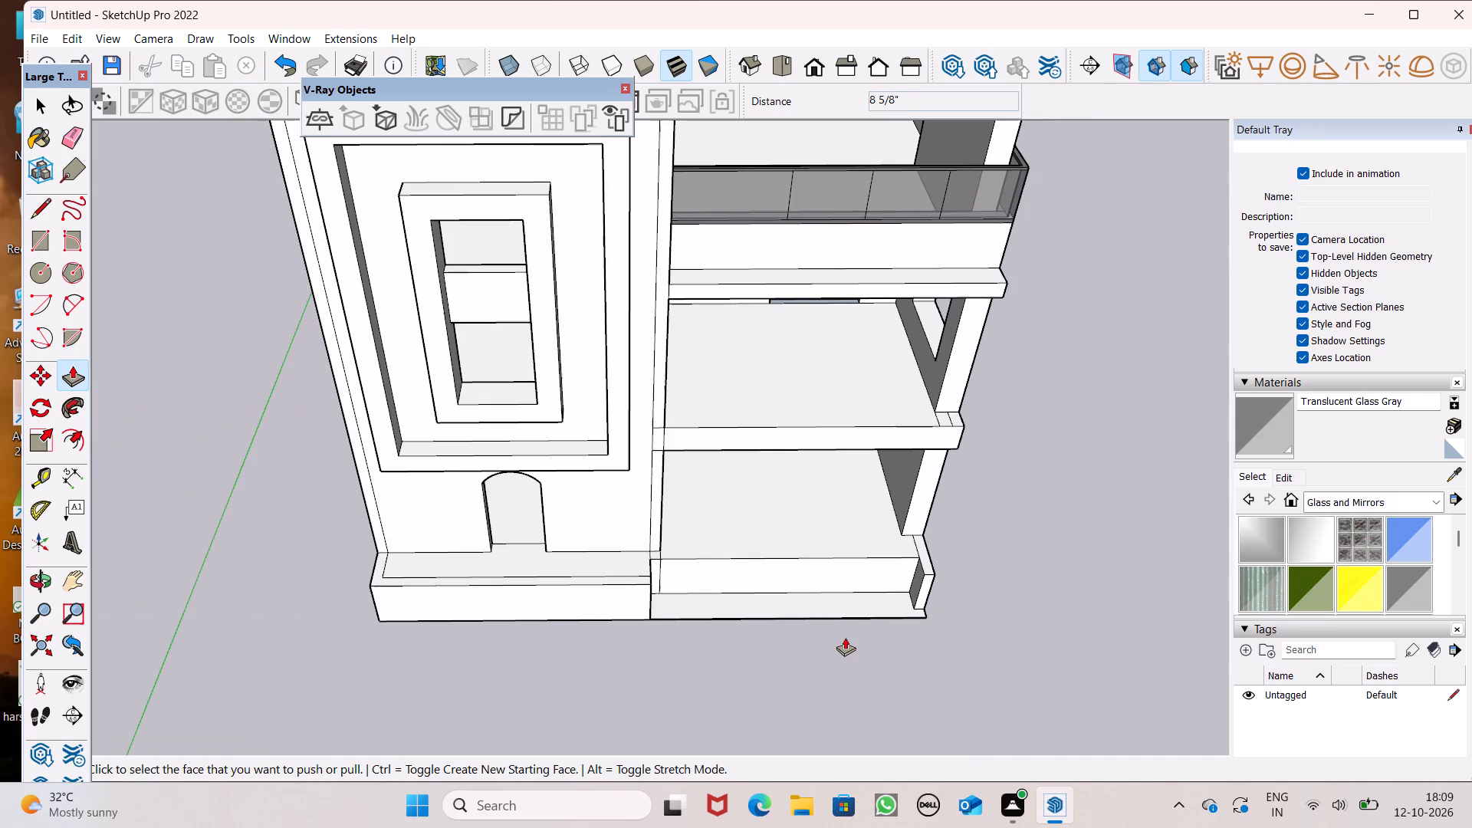
scroll(845, 637, down, 2)
middle_drag(844, 640, 777, 544)
scroll(785, 622, up, 1)
scroll(818, 648, down, 3)
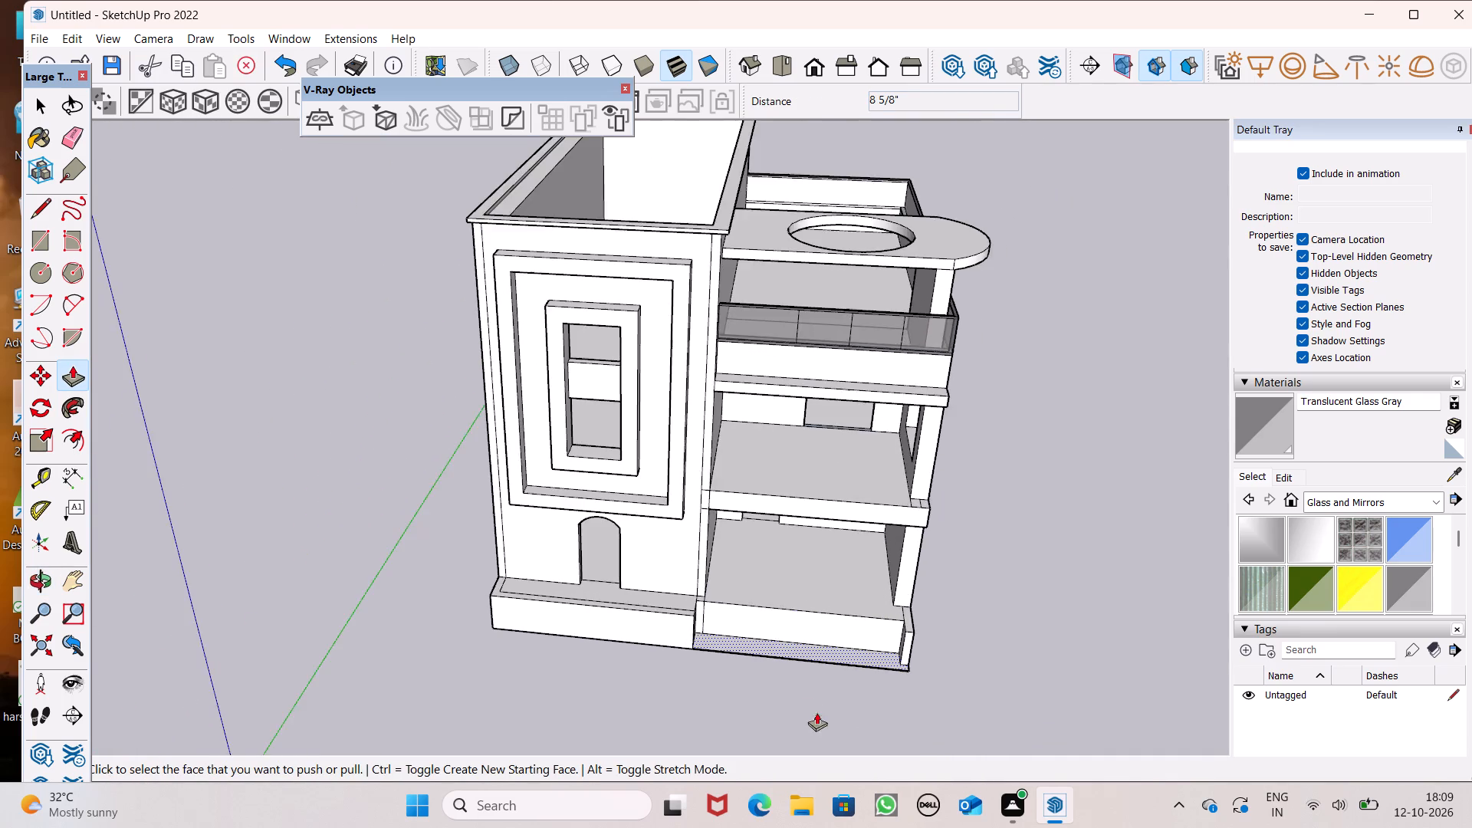
middle_drag(816, 711, 828, 608)
scroll(1004, 662, up, 1)
middle_drag(938, 675, 941, 698)
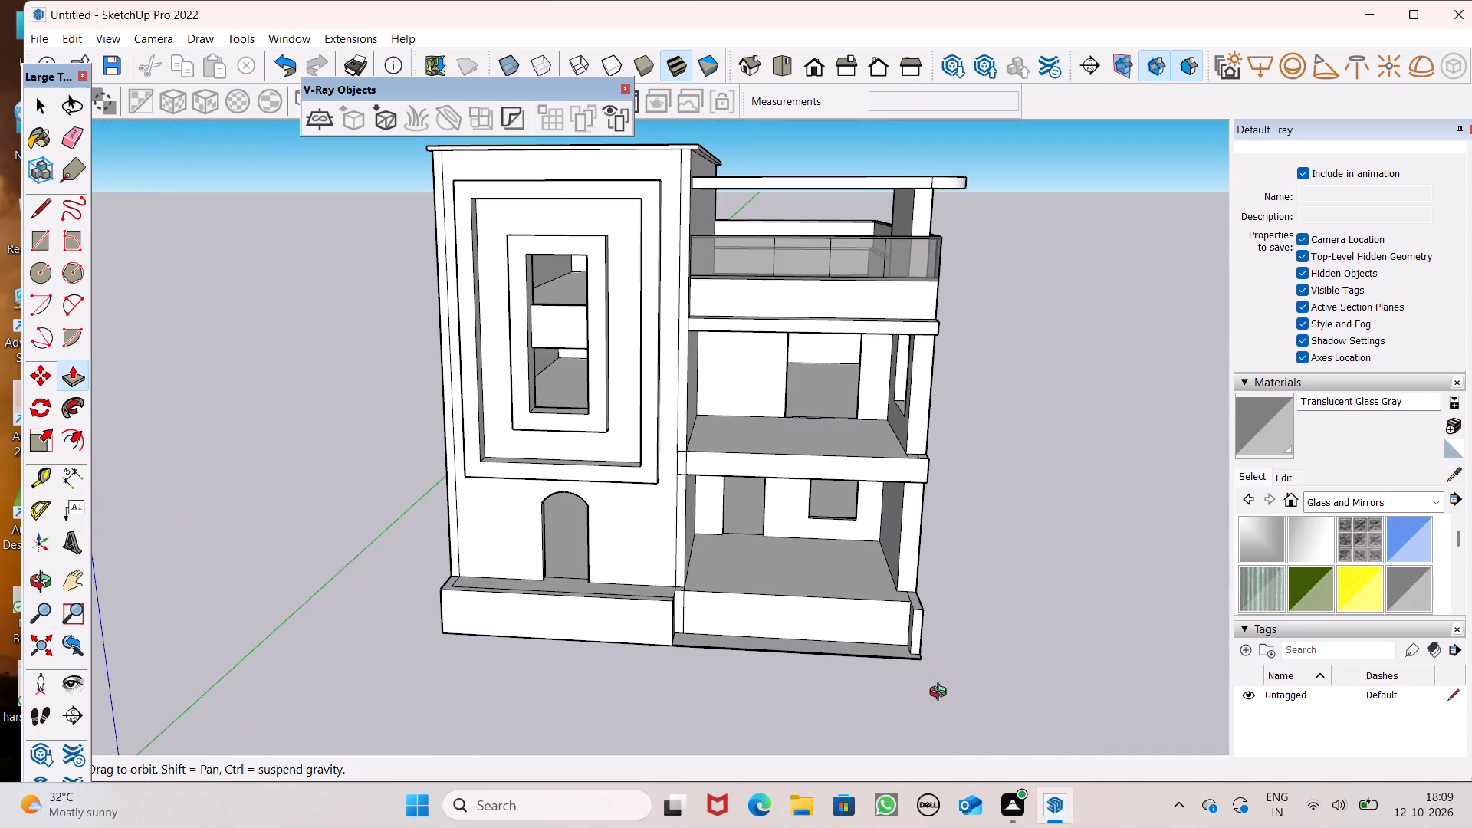
middle_drag(941, 698, 955, 726)
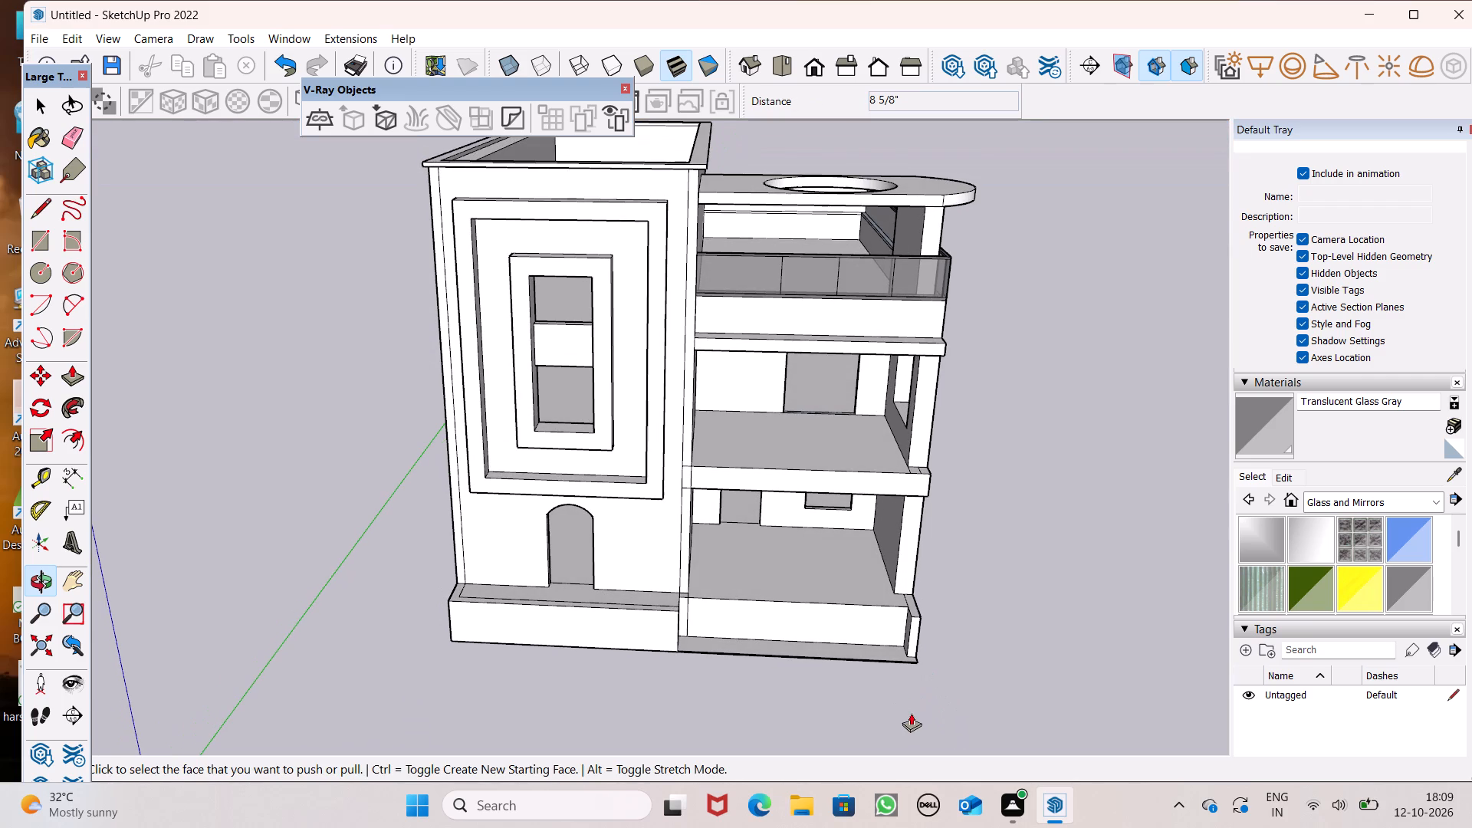
scroll(911, 713, down, 1)
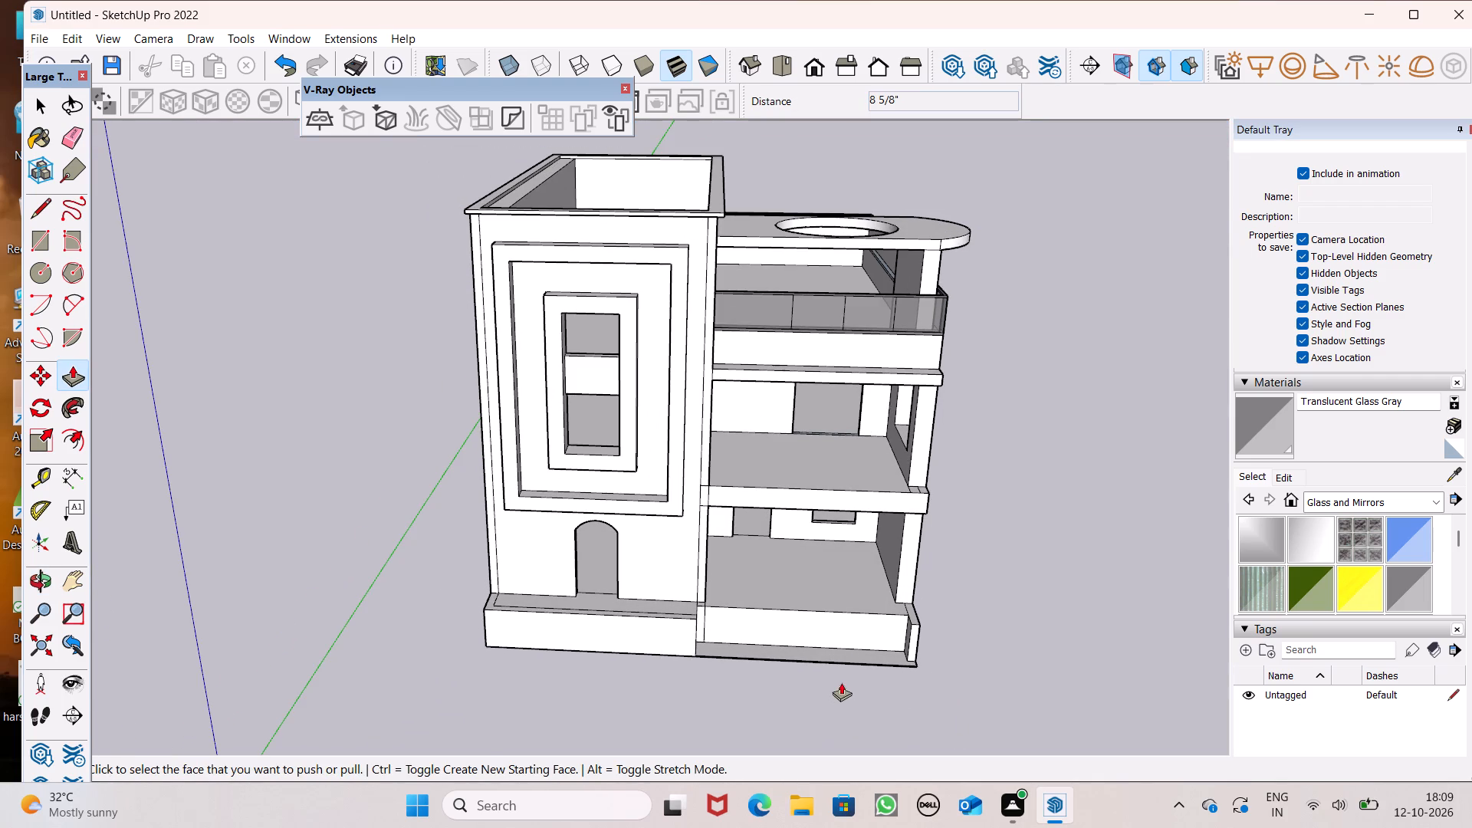
scroll(917, 657, up, 3)
scroll(882, 651, down, 1)
middle_drag(862, 639, 860, 682)
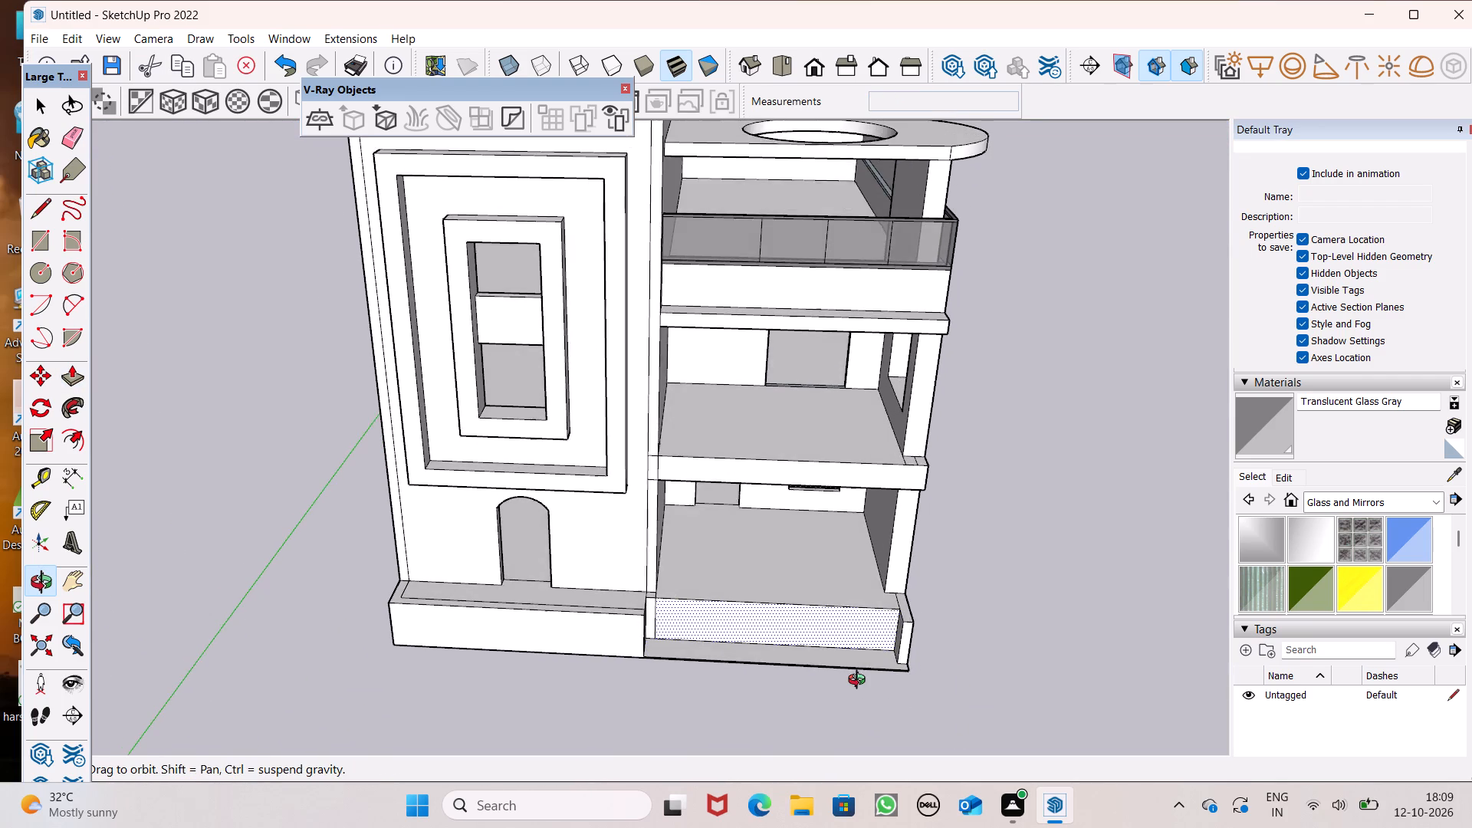
middle_drag(860, 682, 861, 701)
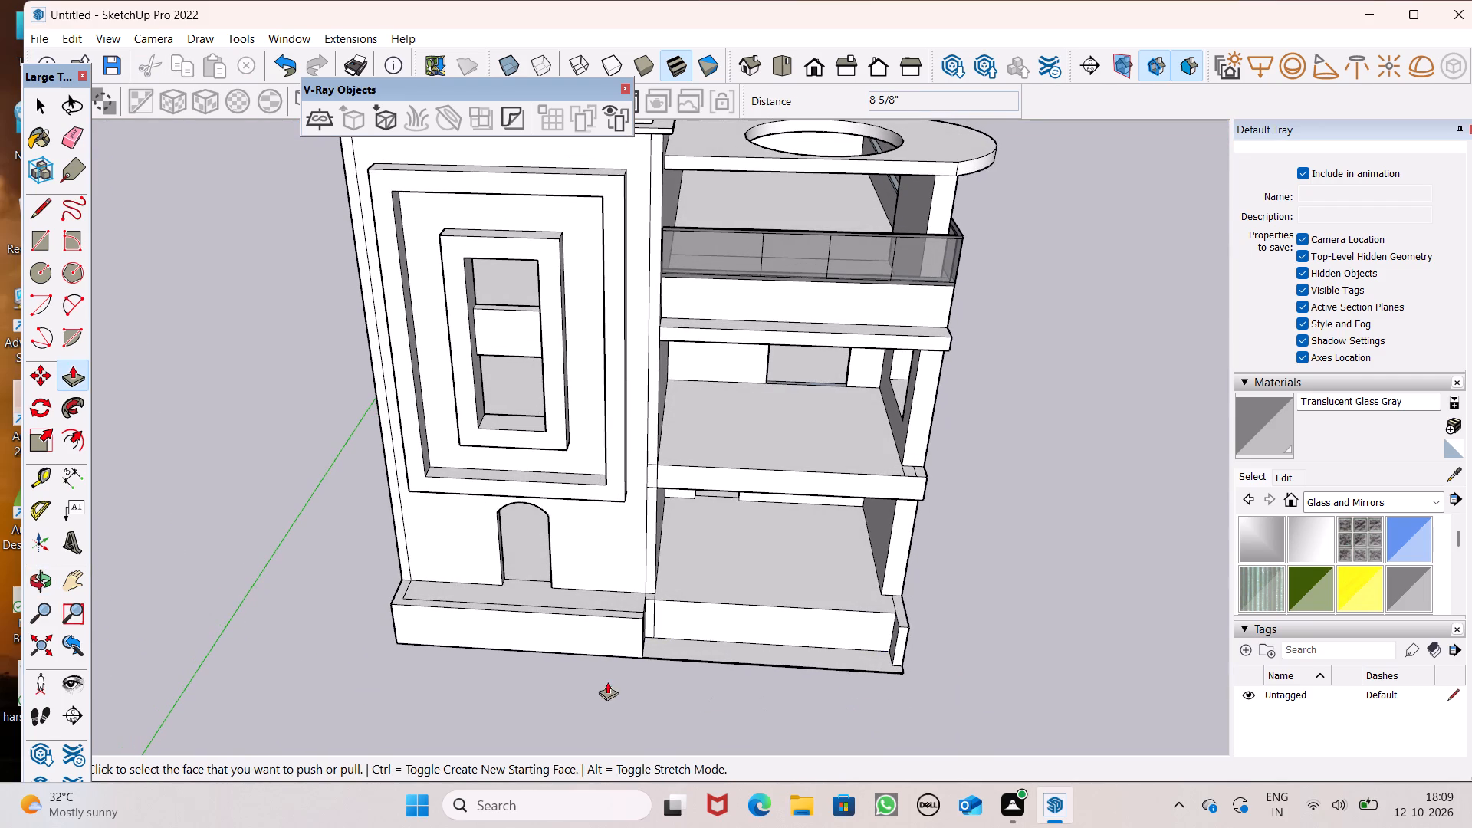
Pull the narrow face beside the tower forward 1' 7 3/16" plus 1", and the open bay's plinth front forward 1' 8 3/16".
scroll(658, 669, up, 6)
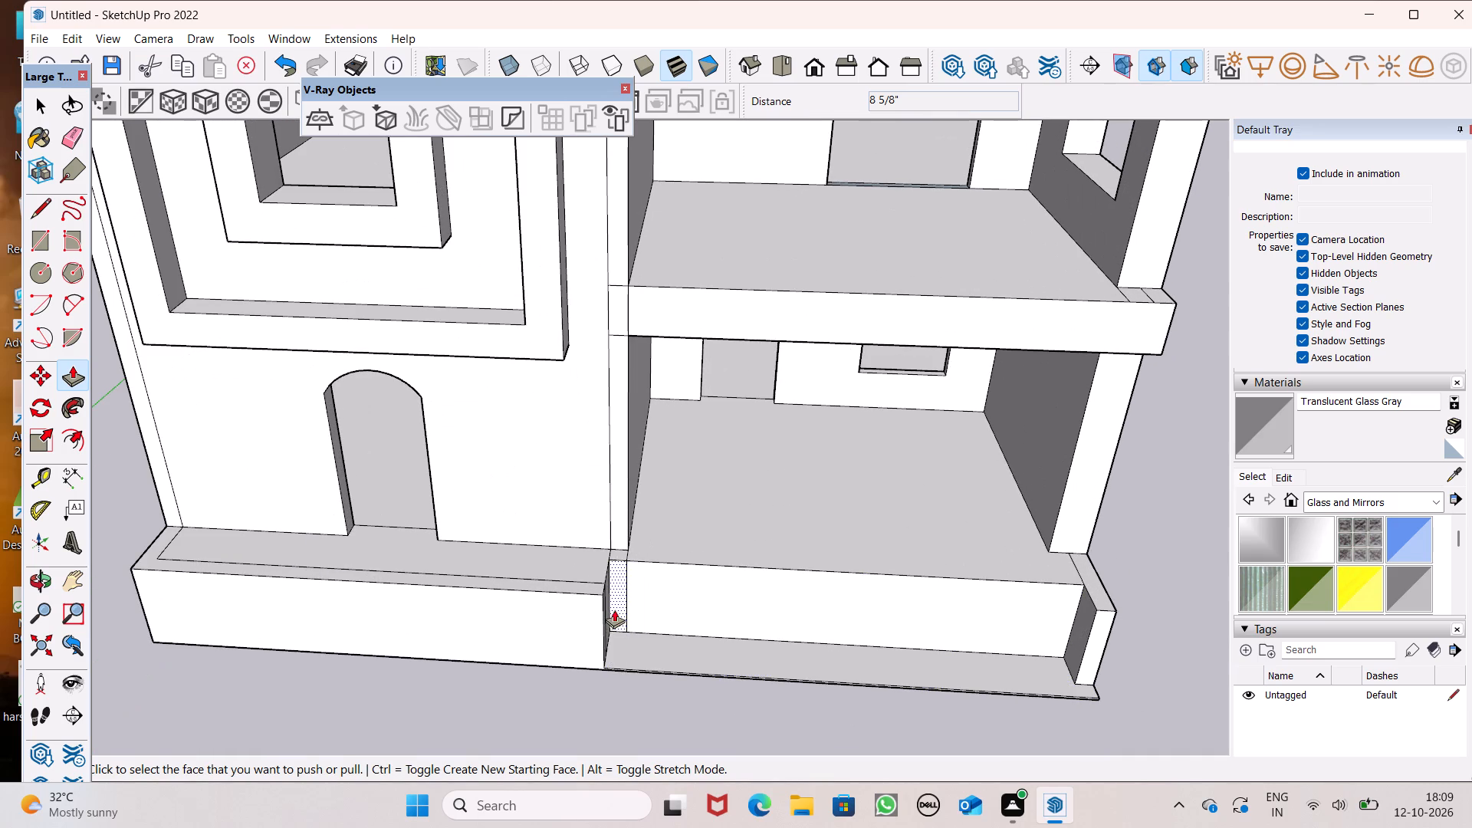
drag(614, 609, 609, 655)
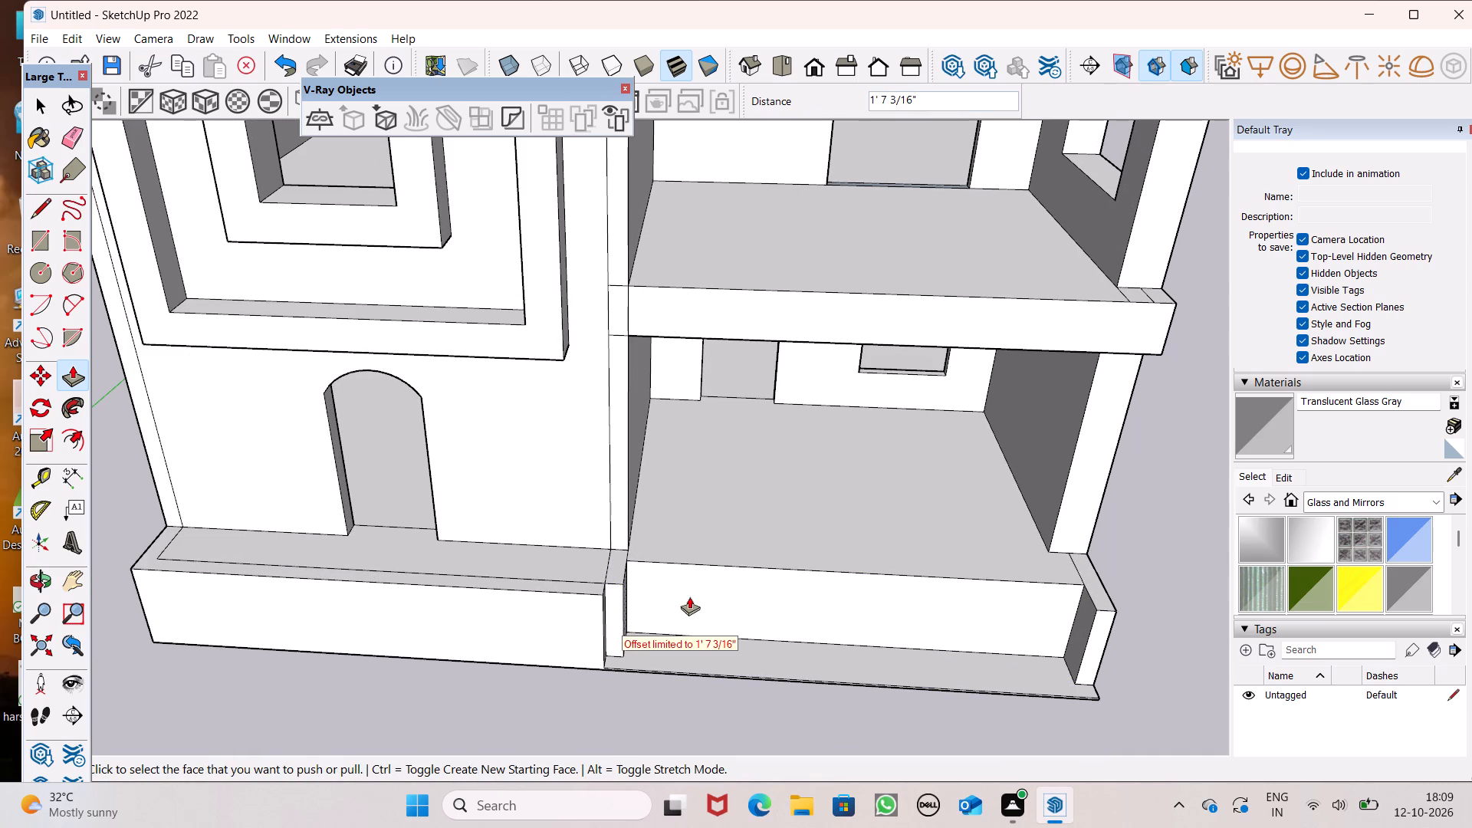
drag(691, 596, 695, 622)
scroll(639, 639, down, 1)
scroll(627, 651, up, 7)
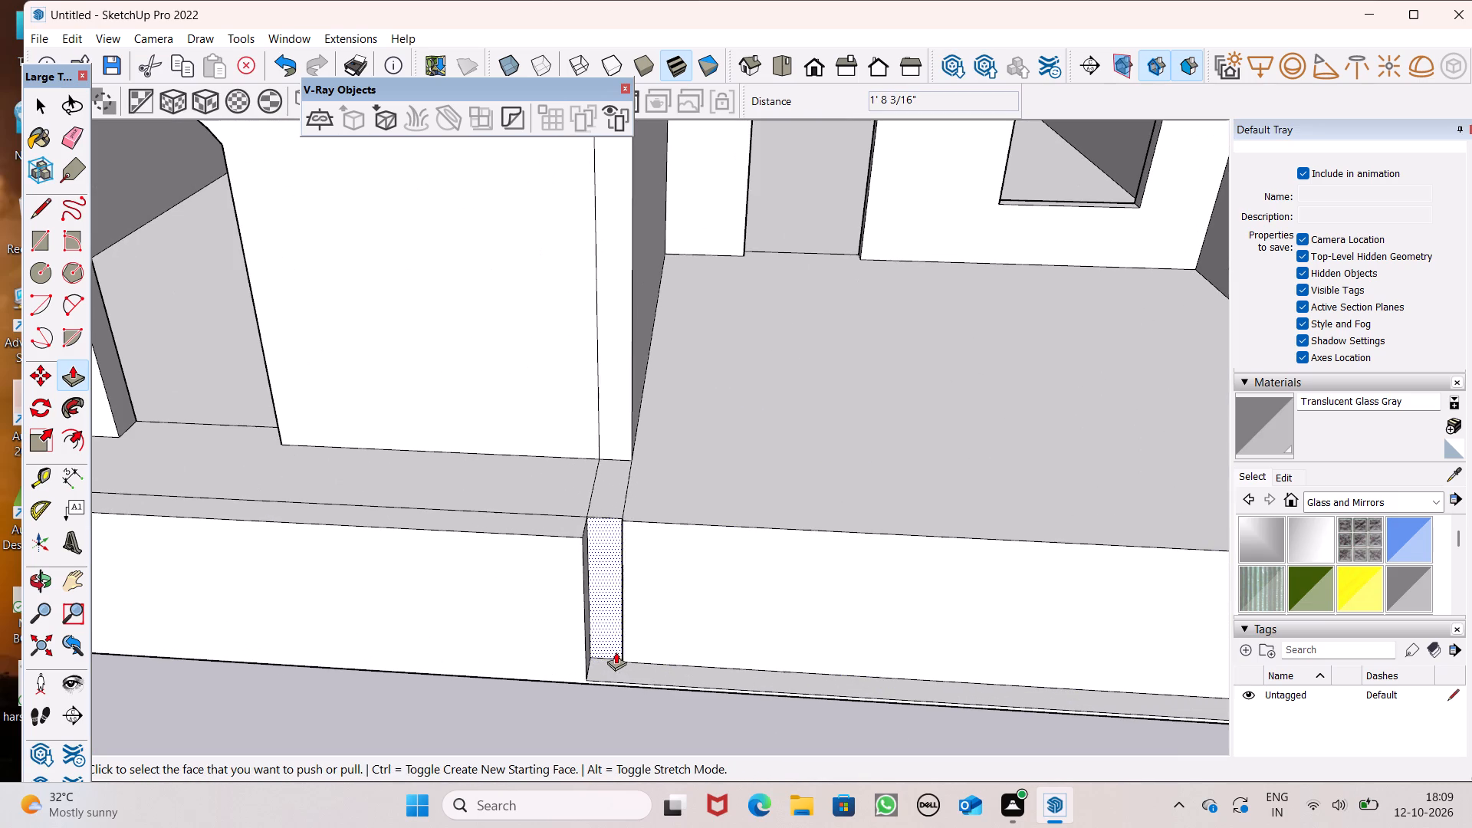
drag(609, 637, 588, 665)
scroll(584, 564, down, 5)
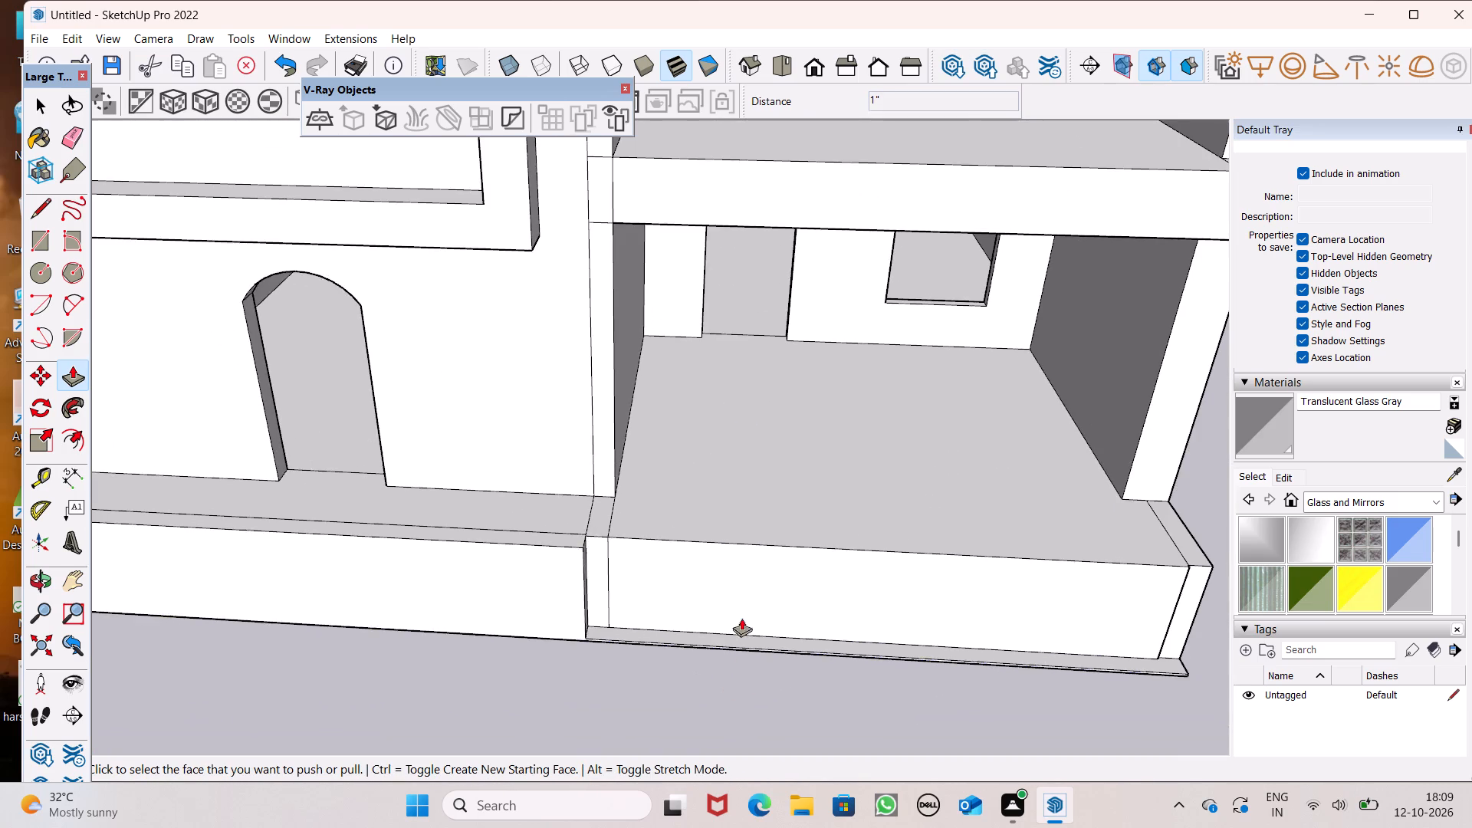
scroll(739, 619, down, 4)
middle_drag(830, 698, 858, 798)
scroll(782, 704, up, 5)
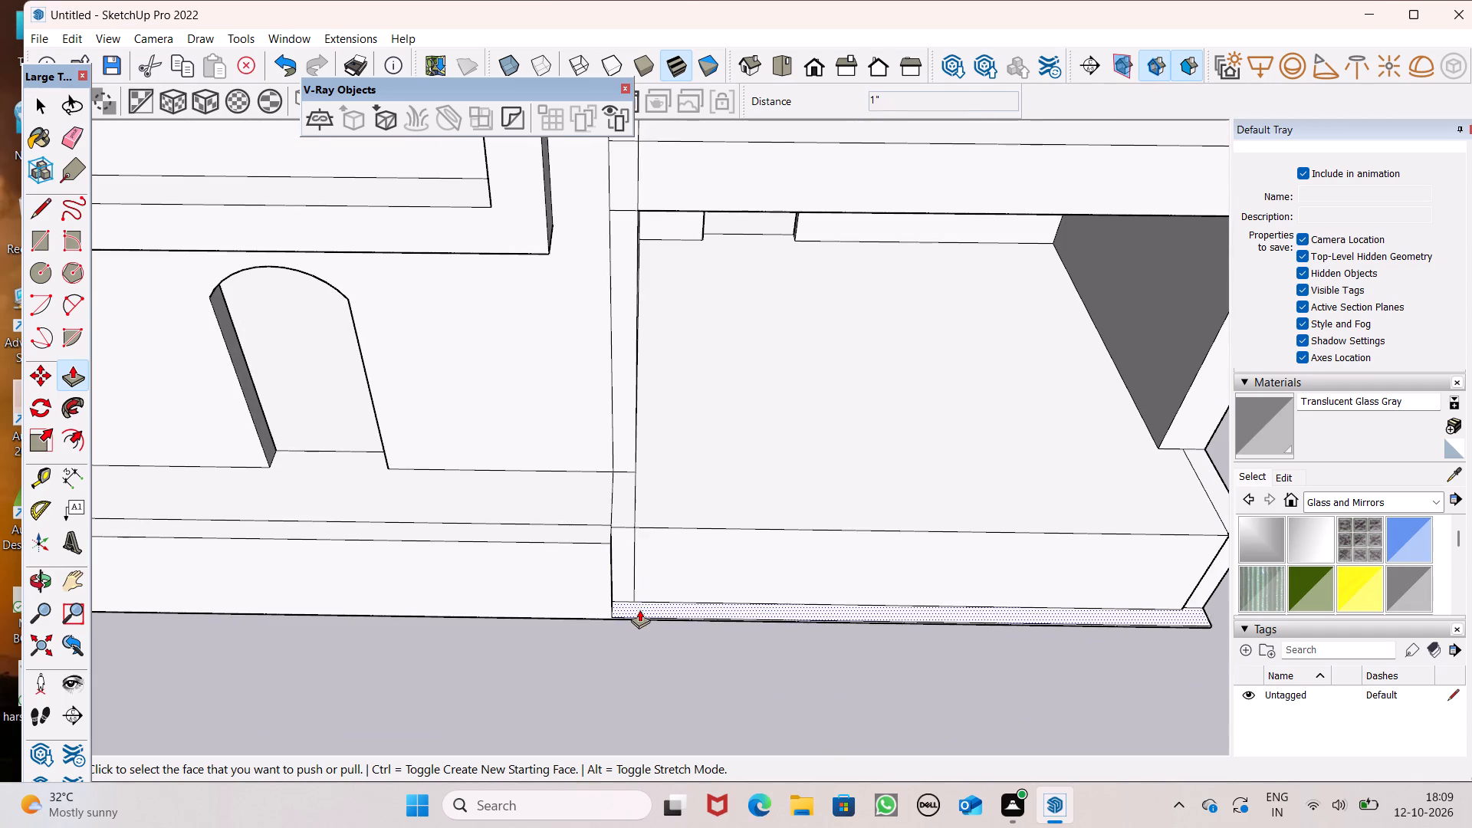
Pull the sunken ledge along the open bay's plinth front up 3' 10 13/16", level with the plinth top.
drag(639, 609, 603, 531)
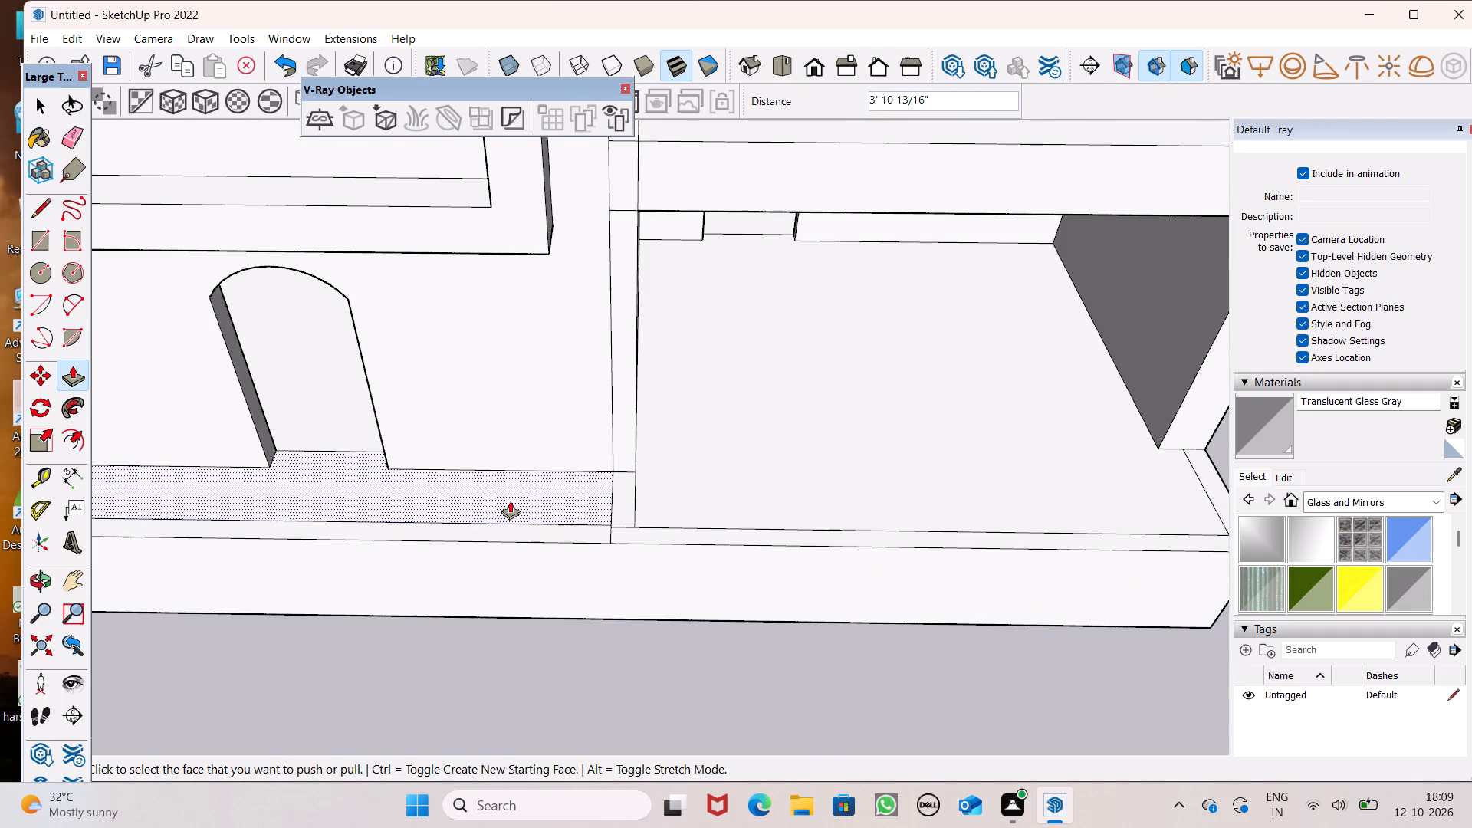
scroll(510, 501, down, 7)
key(space)
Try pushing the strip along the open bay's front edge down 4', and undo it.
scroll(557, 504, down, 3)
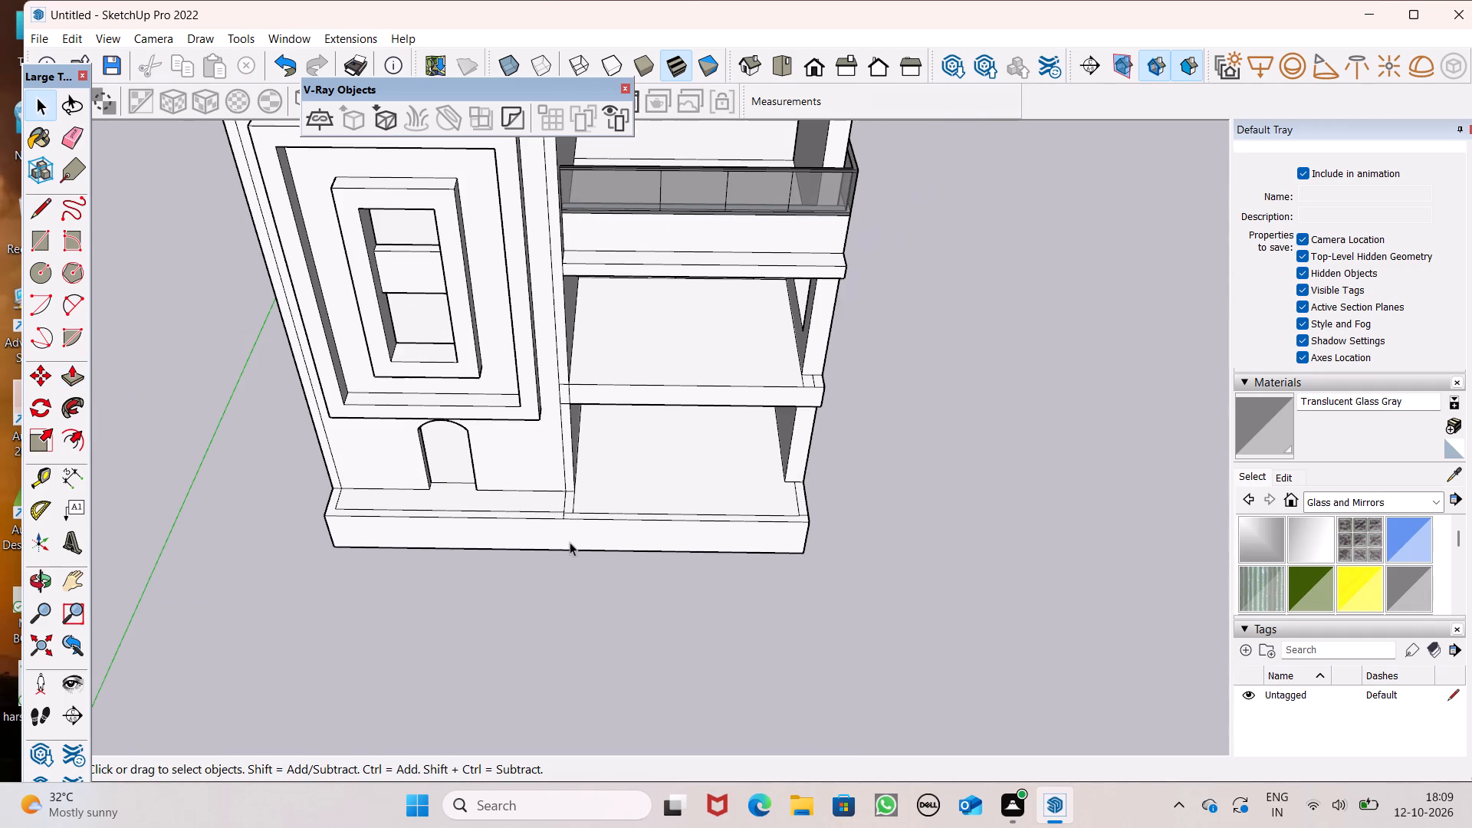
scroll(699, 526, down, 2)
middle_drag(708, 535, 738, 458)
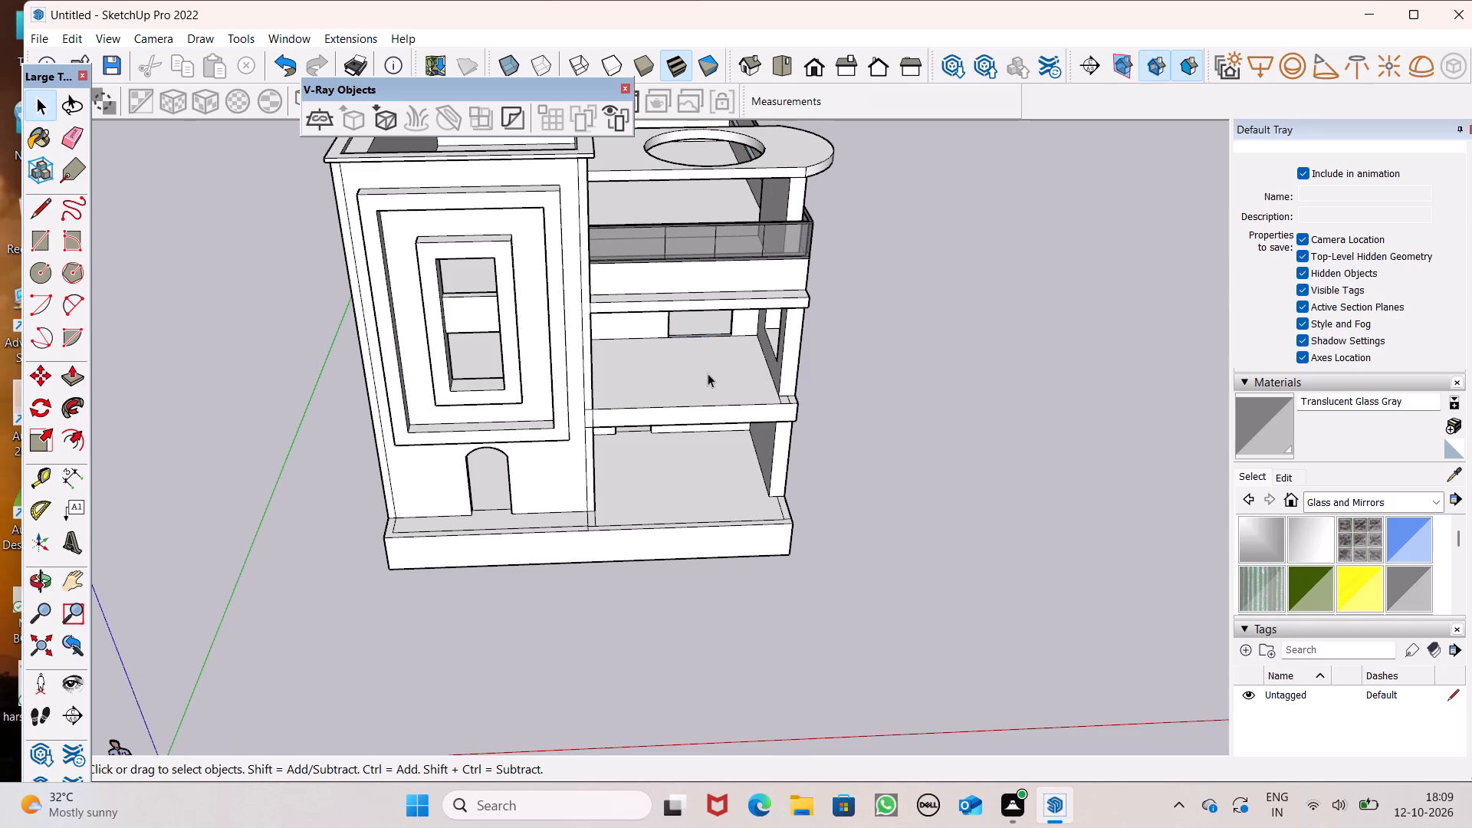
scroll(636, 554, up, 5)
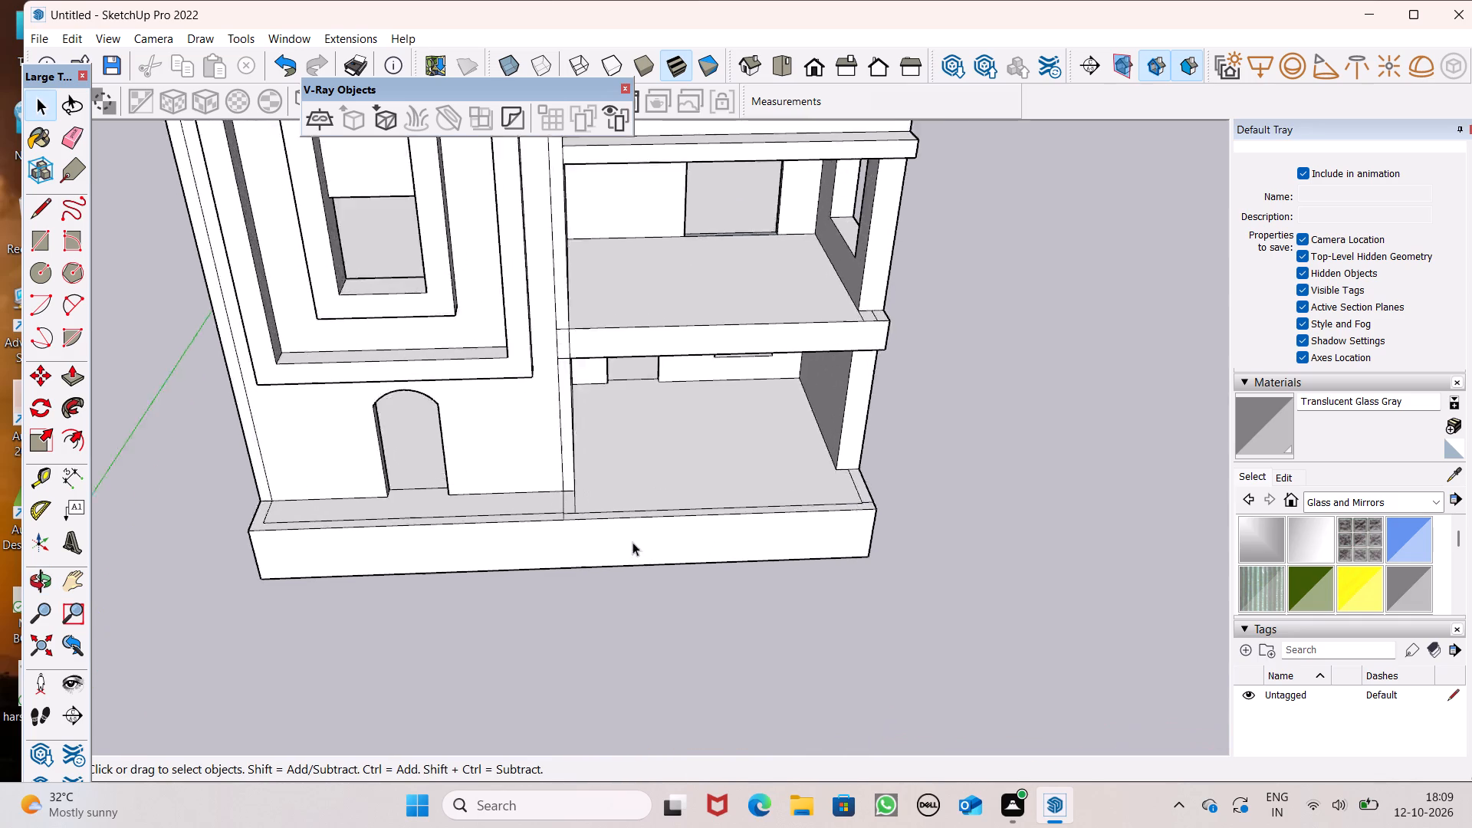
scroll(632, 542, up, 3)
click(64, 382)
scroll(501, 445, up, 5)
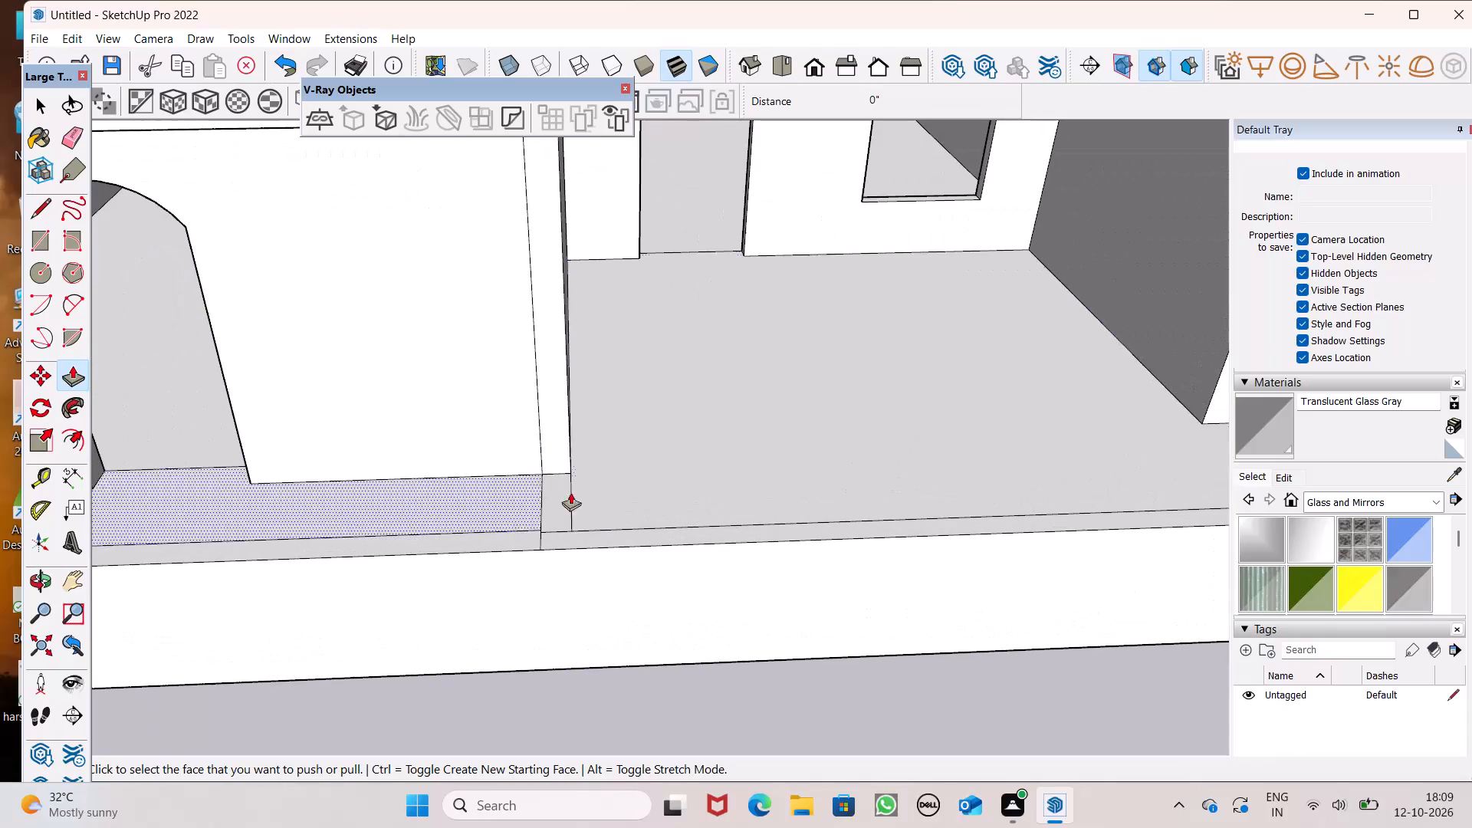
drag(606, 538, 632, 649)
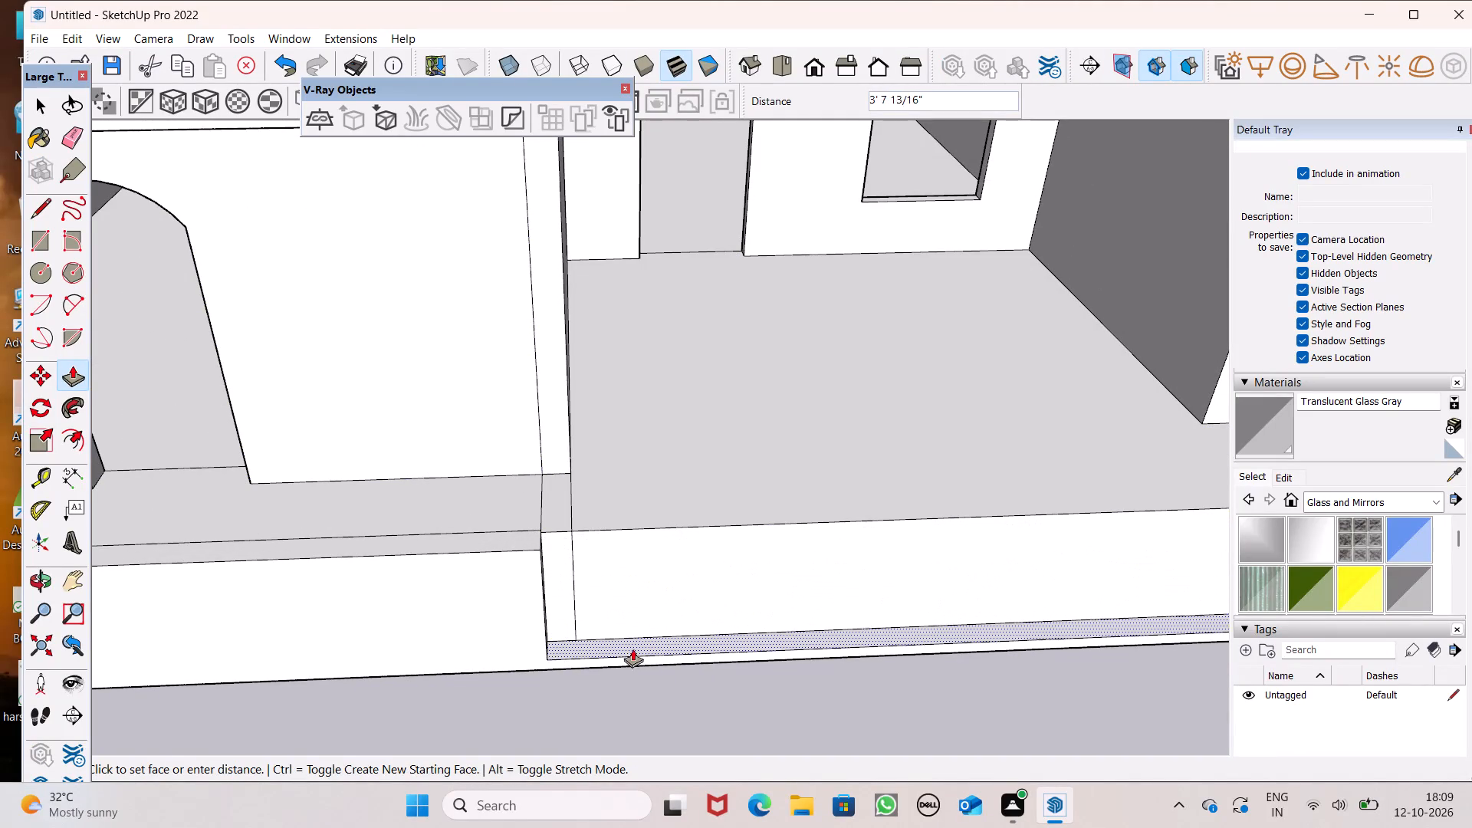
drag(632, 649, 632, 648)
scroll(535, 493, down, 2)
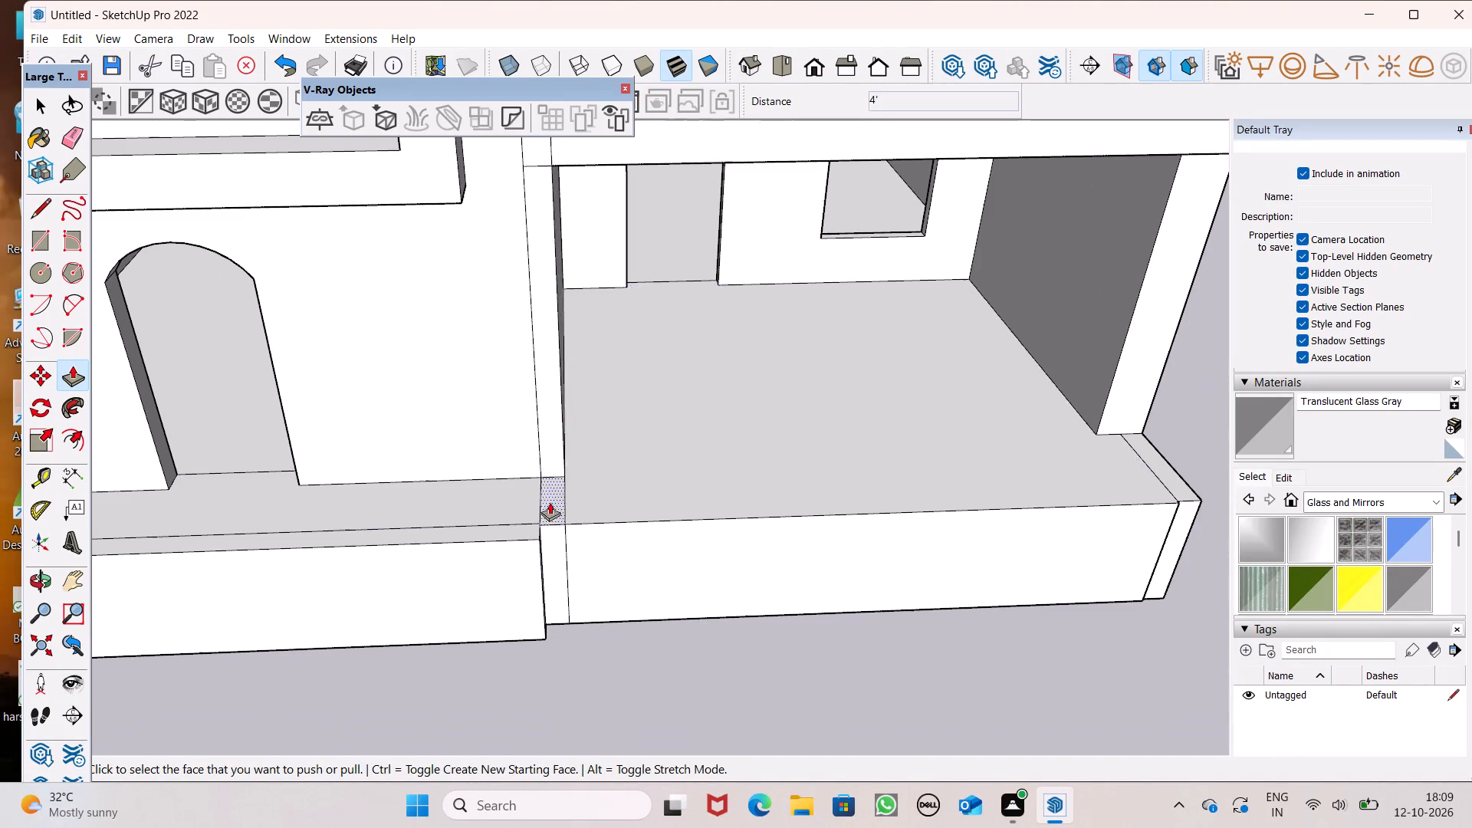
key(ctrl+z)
Push the strip along the open bay's front edge down 3' 7 3/4", leaving a thin ledge at the base.
scroll(733, 580, up, 3)
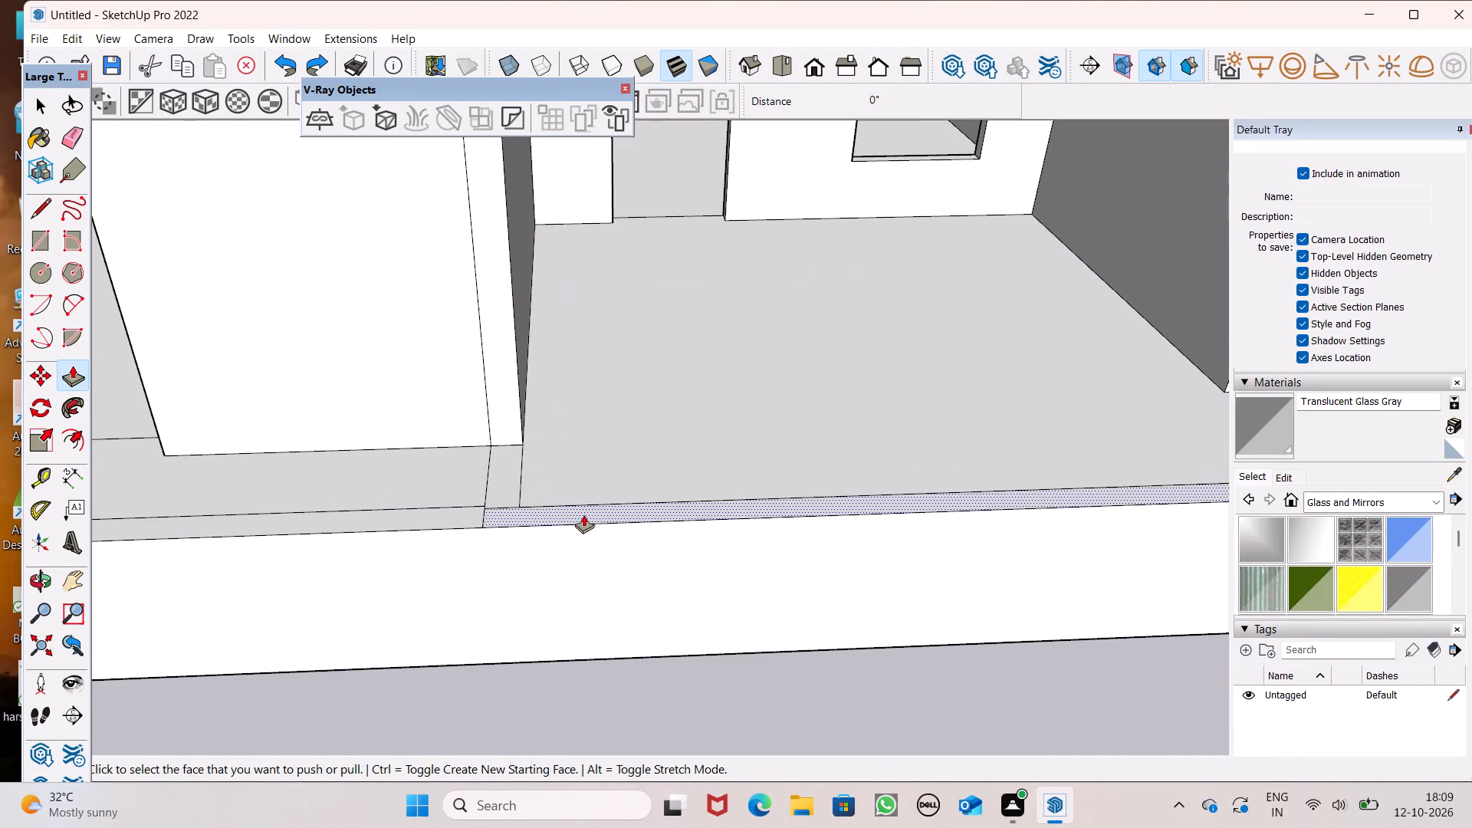
drag(582, 514, 609, 637)
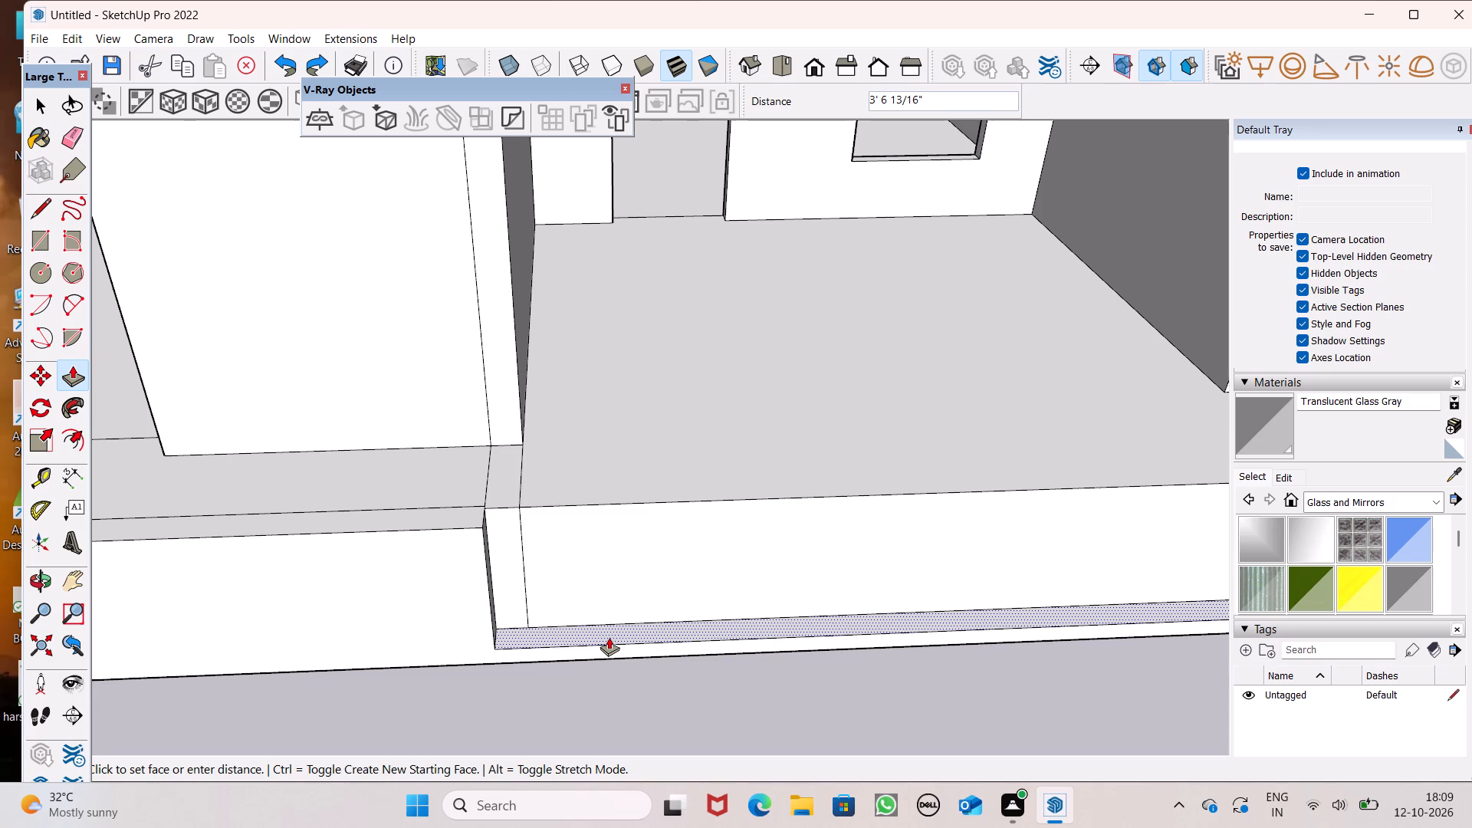
drag(609, 637, 606, 638)
Push the open bay's plinth front face back 1", flush with the narrow face at the house's outer corner.
scroll(592, 363, down, 4)
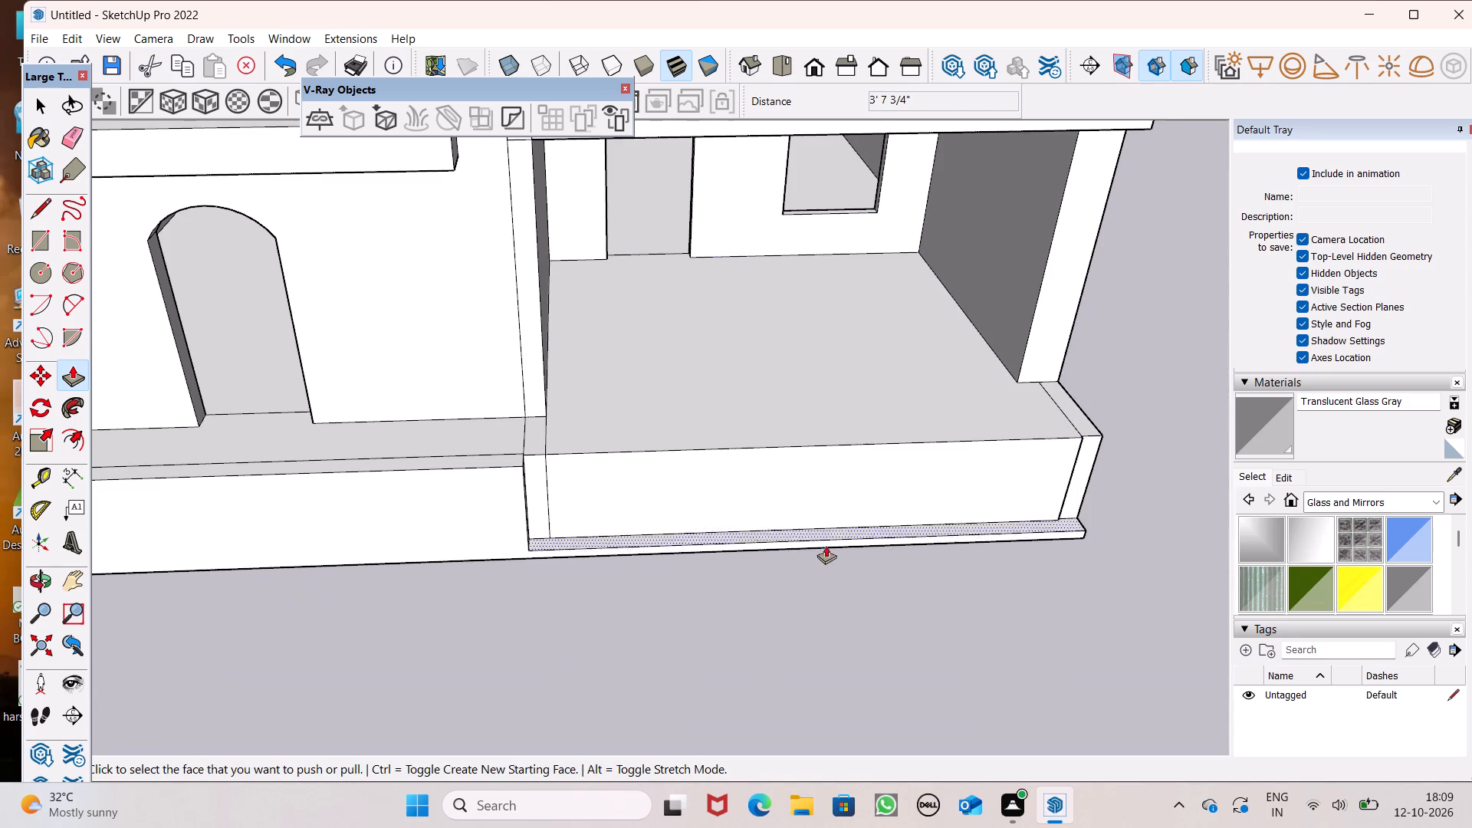
scroll(889, 556, up, 1)
scroll(985, 531, down, 1)
middle_drag(1018, 544, 619, 557)
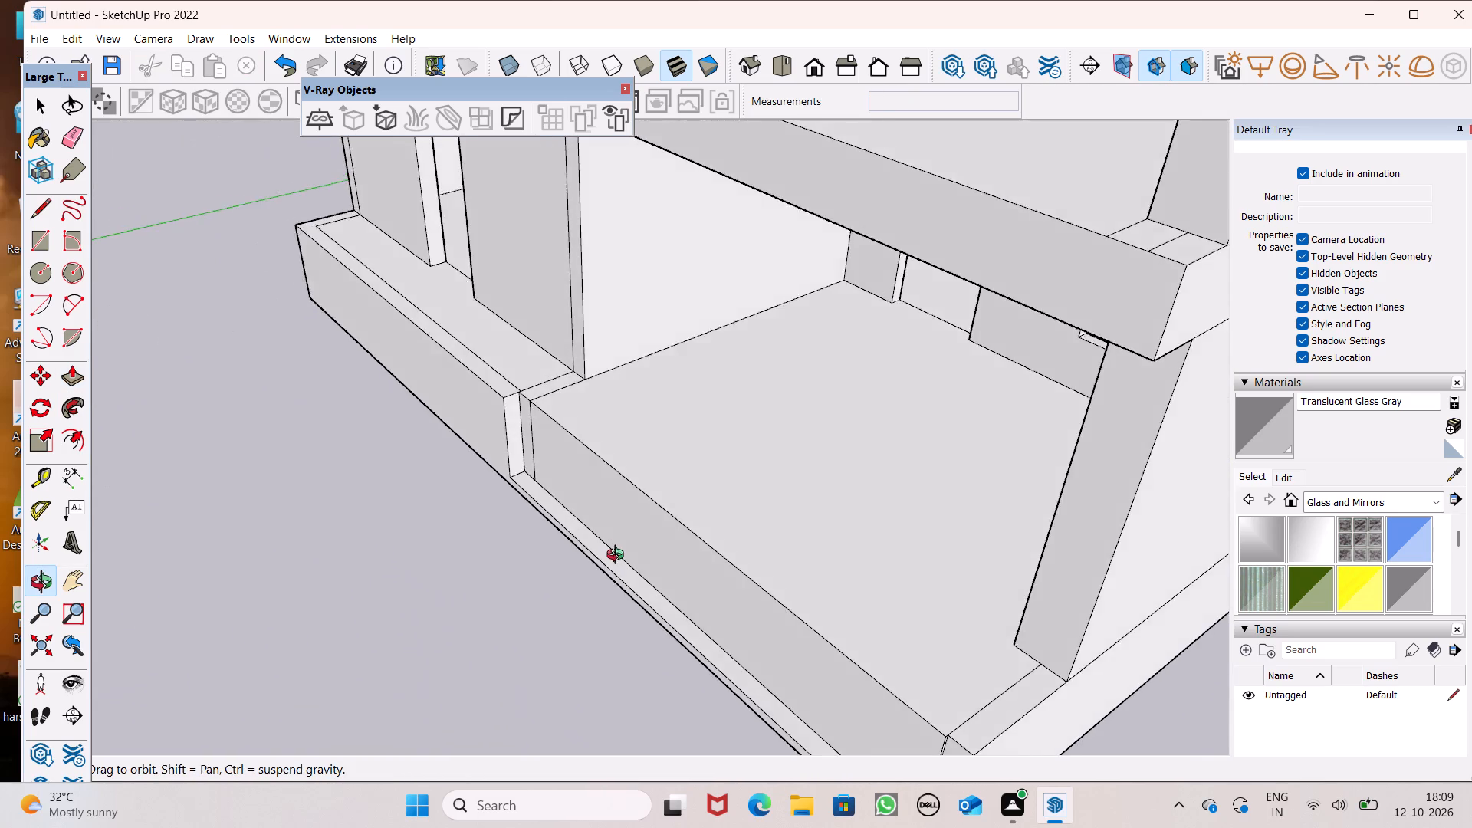
middle_drag(619, 557, 634, 436)
scroll(753, 297, down, 2)
middle_drag(873, 516, 995, 570)
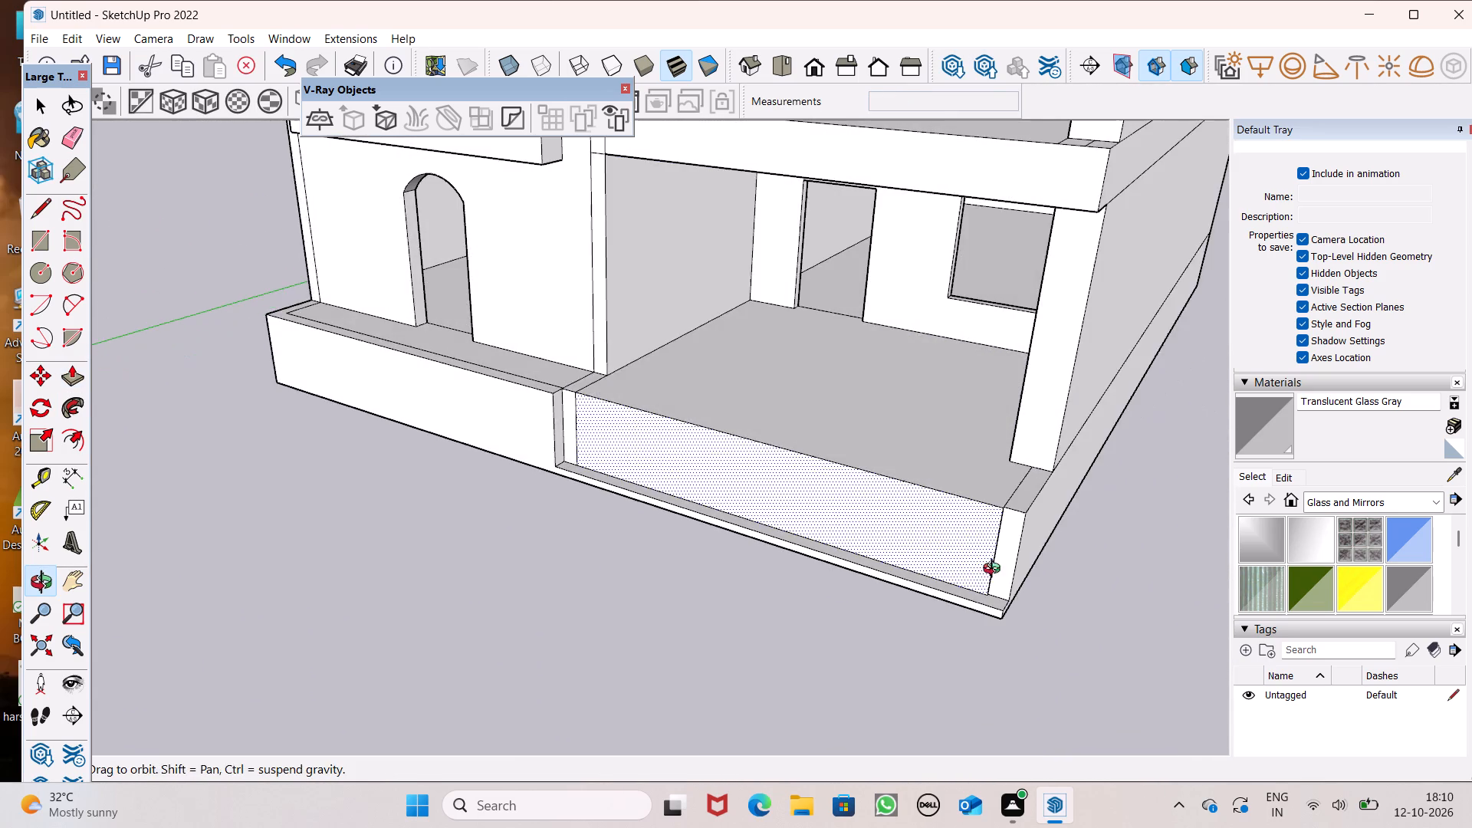
middle_drag(995, 570, 1002, 570)
scroll(1032, 561, up, 8)
middle_drag(1016, 550, 896, 543)
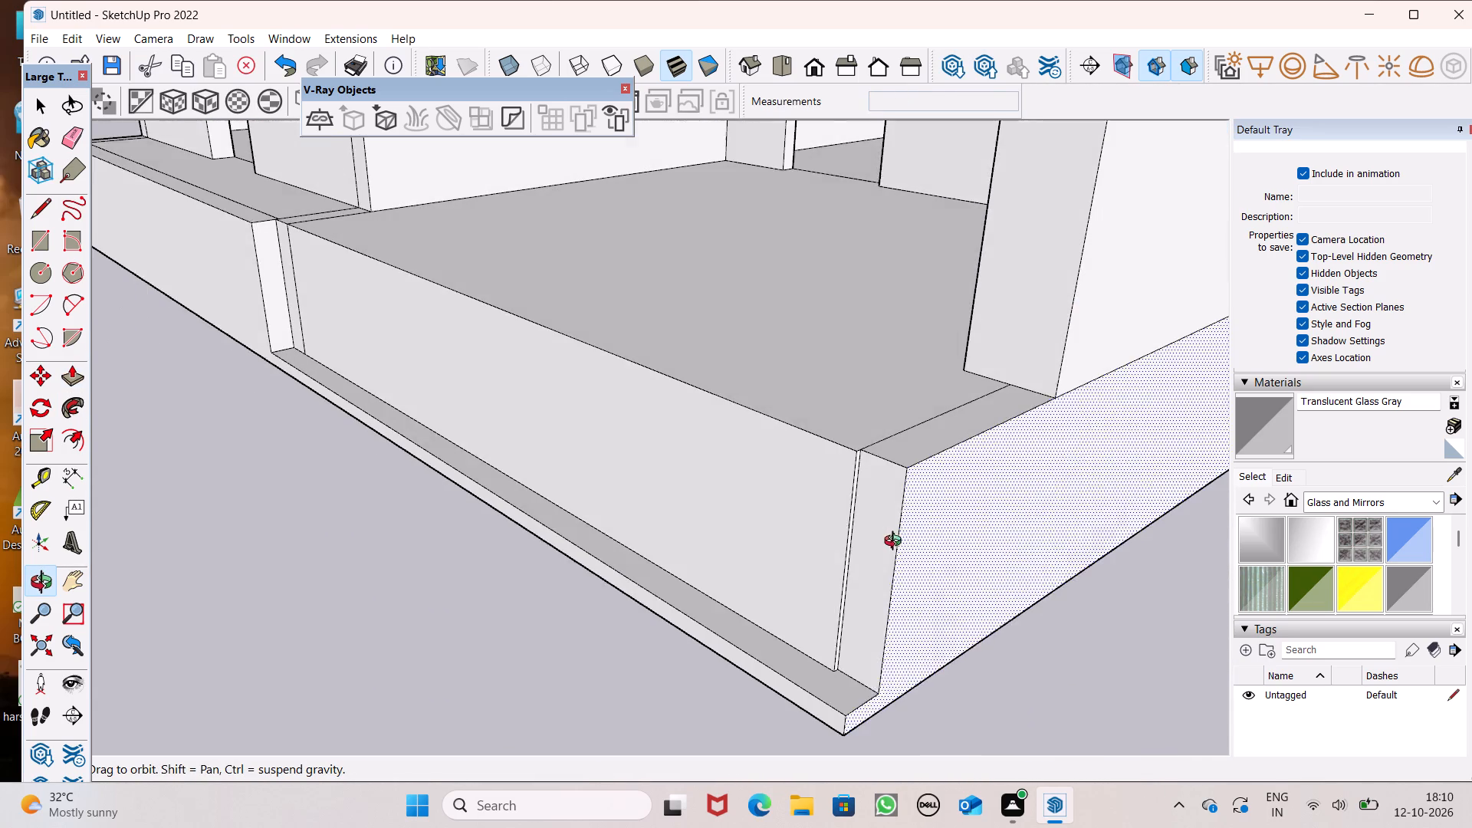
middle_drag(896, 543, 896, 544)
scroll(812, 590, up, 4)
drag(812, 607, 852, 613)
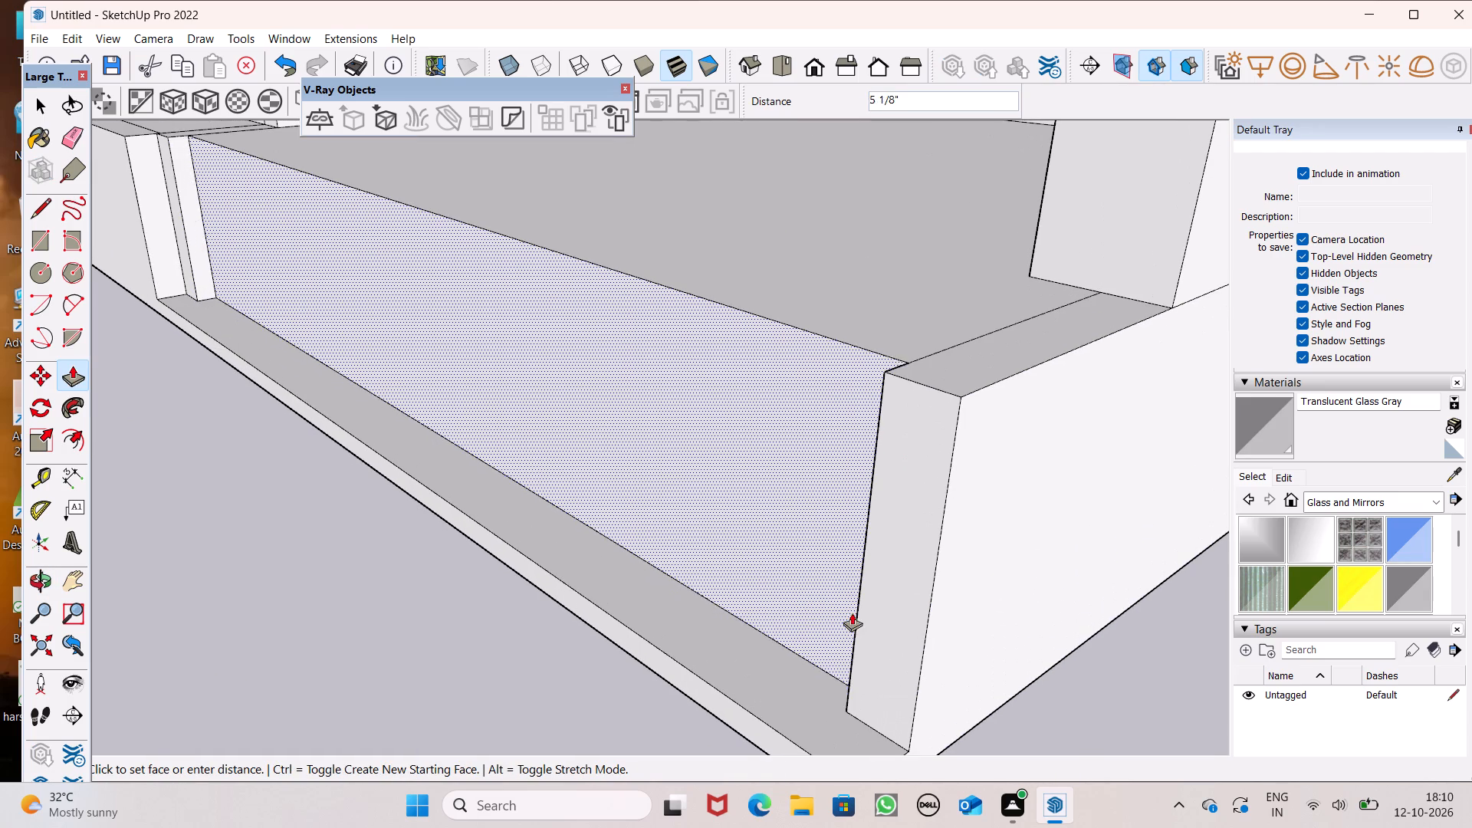
drag(852, 613, 859, 623)
Push the narrow face beside the tower plinth back 1", flush with the open bay's plinth front.
scroll(876, 393, down, 5)
scroll(876, 393, up, 1)
scroll(876, 393, down, 4)
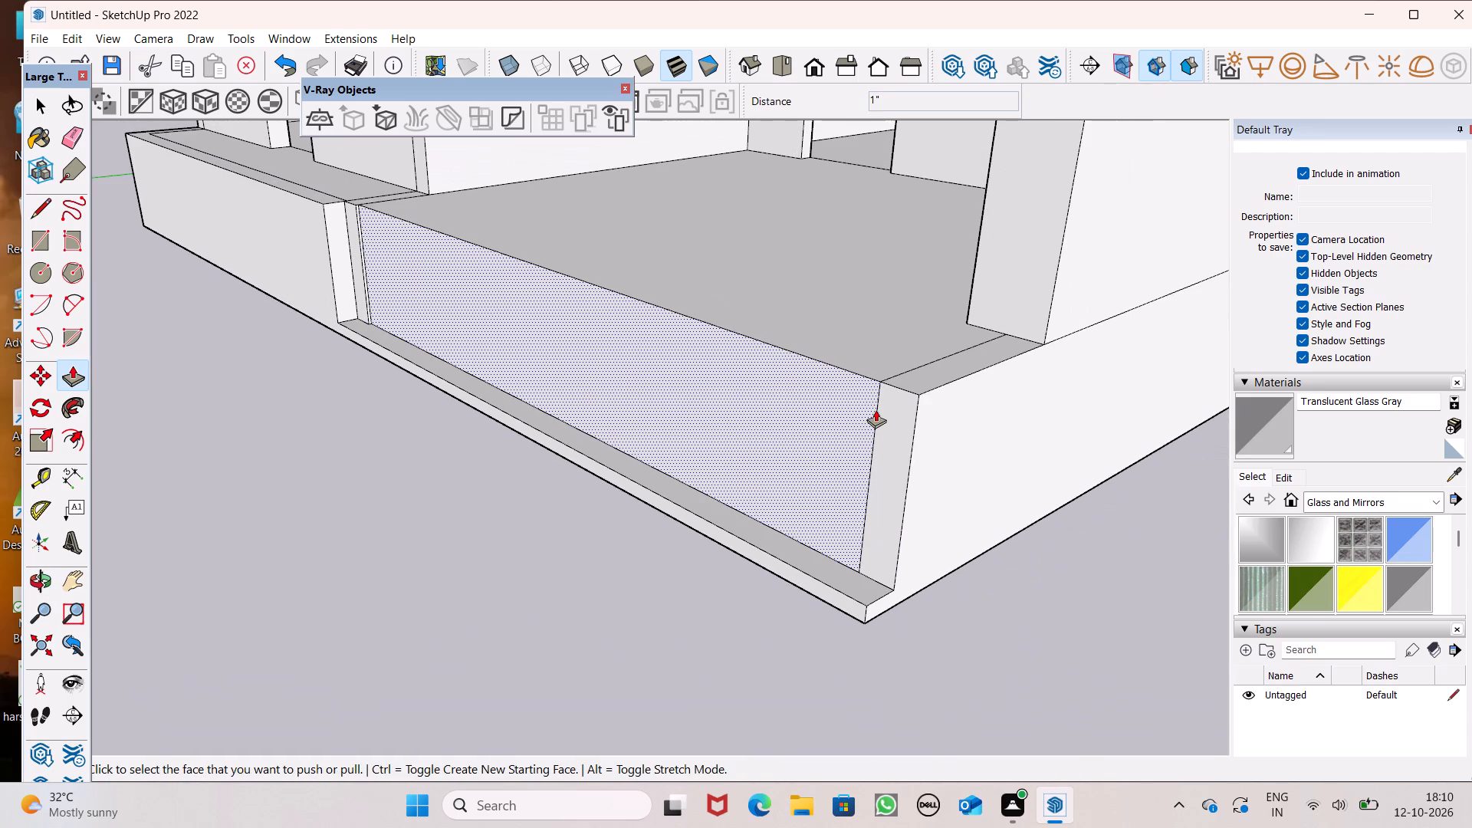
middle_drag(876, 409, 1066, 381)
scroll(166, 402, up, 7)
middle_drag(408, 279, 486, 351)
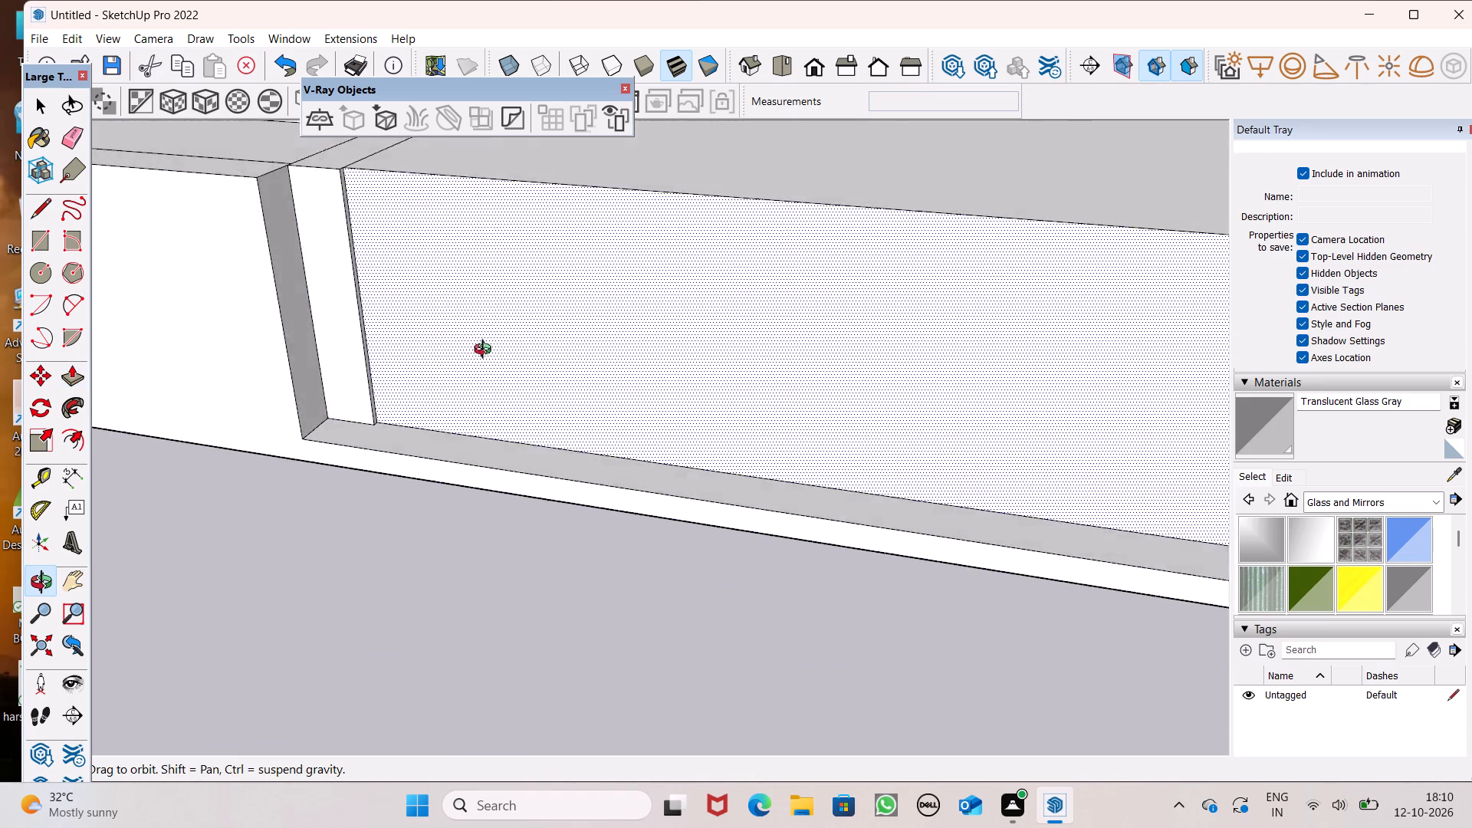
middle_drag(486, 351, 682, 377)
scroll(432, 315, up, 4)
middle_drag(337, 323, 407, 445)
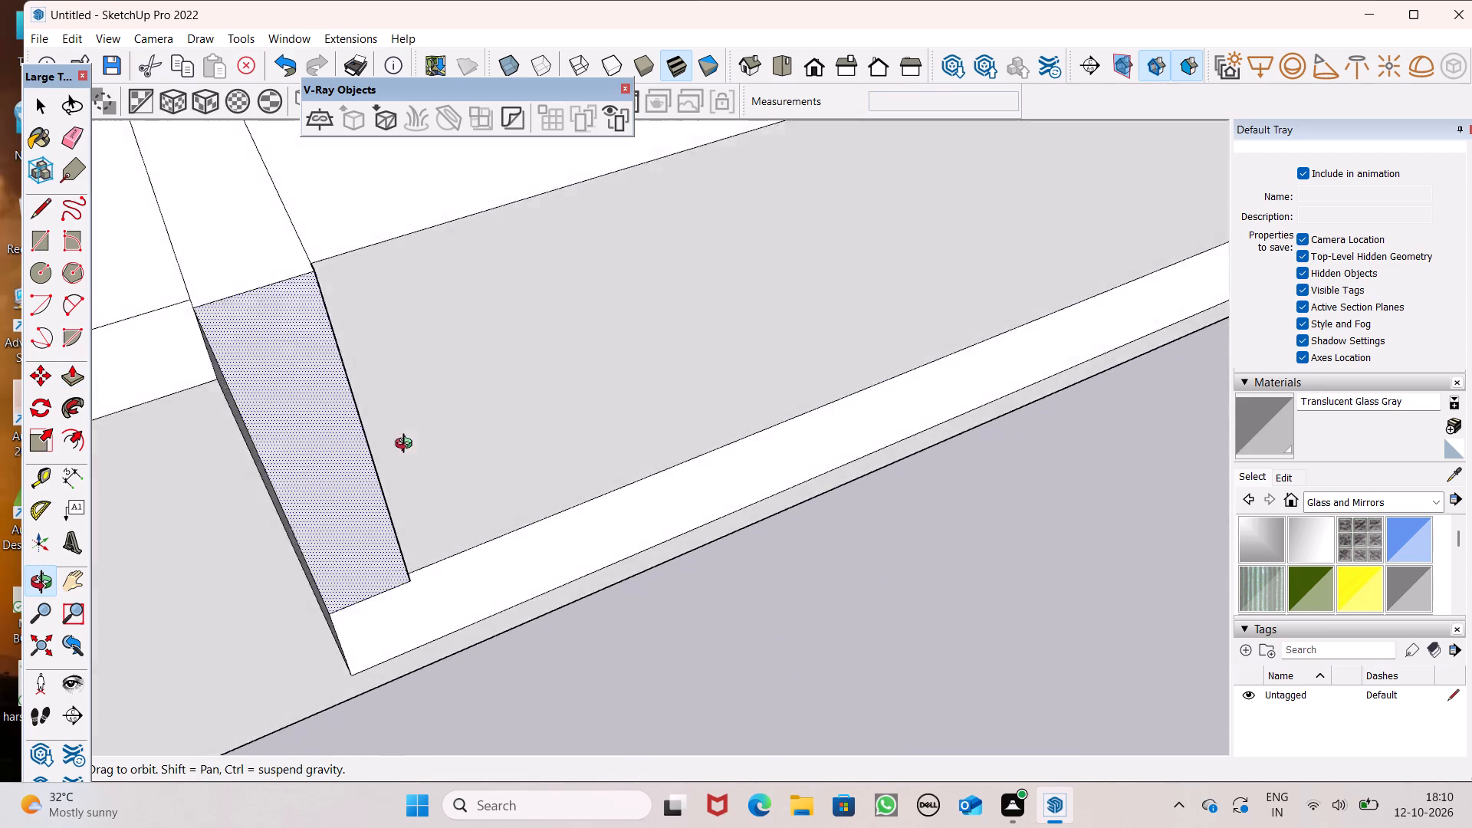
middle_drag(407, 445, 330, 485)
drag(335, 393, 373, 350)
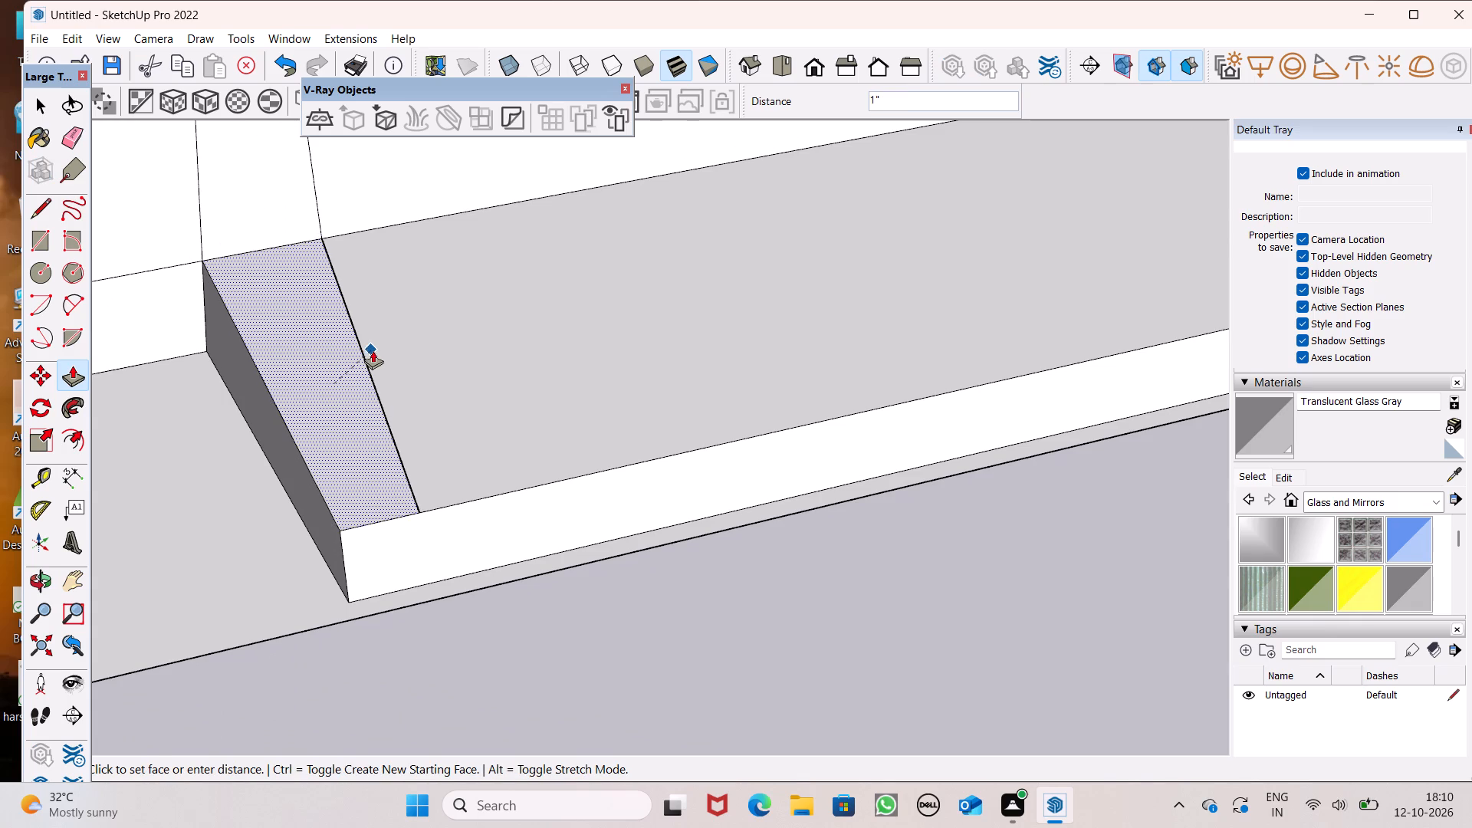
drag(373, 350, 374, 350)
Push the open bay's ground floor down 3' 5 13/16", to just above the front ledge.
scroll(343, 255, down, 2)
scroll(370, 311, down, 8)
scroll(424, 274, down, 7)
scroll(425, 301, up, 1)
scroll(425, 301, down, 1)
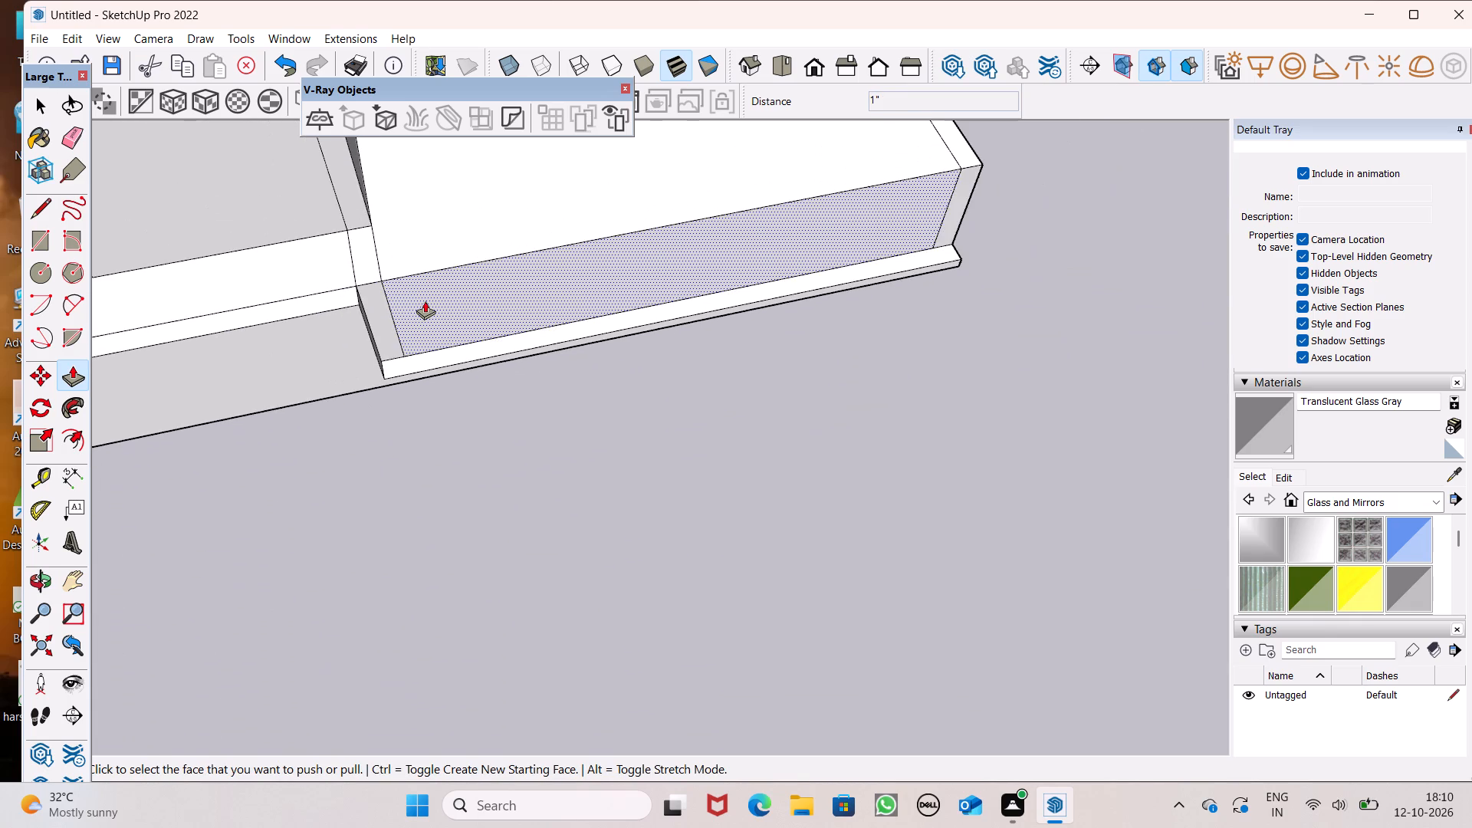
scroll(434, 315, down, 13)
scroll(664, 278, up, 6)
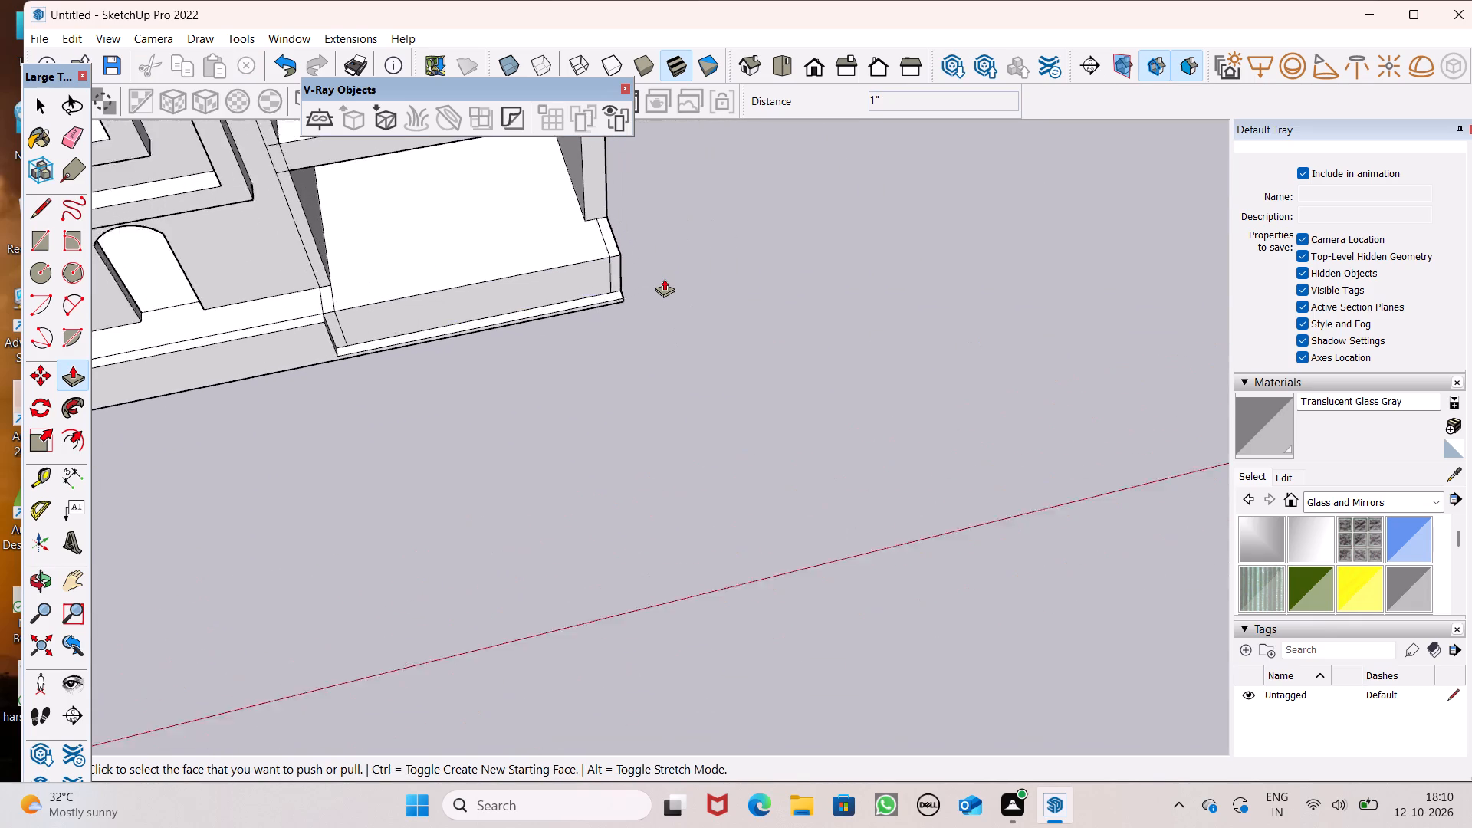
scroll(664, 278, up, 1)
middle_drag(616, 269, 423, 143)
scroll(456, 163, up, 2)
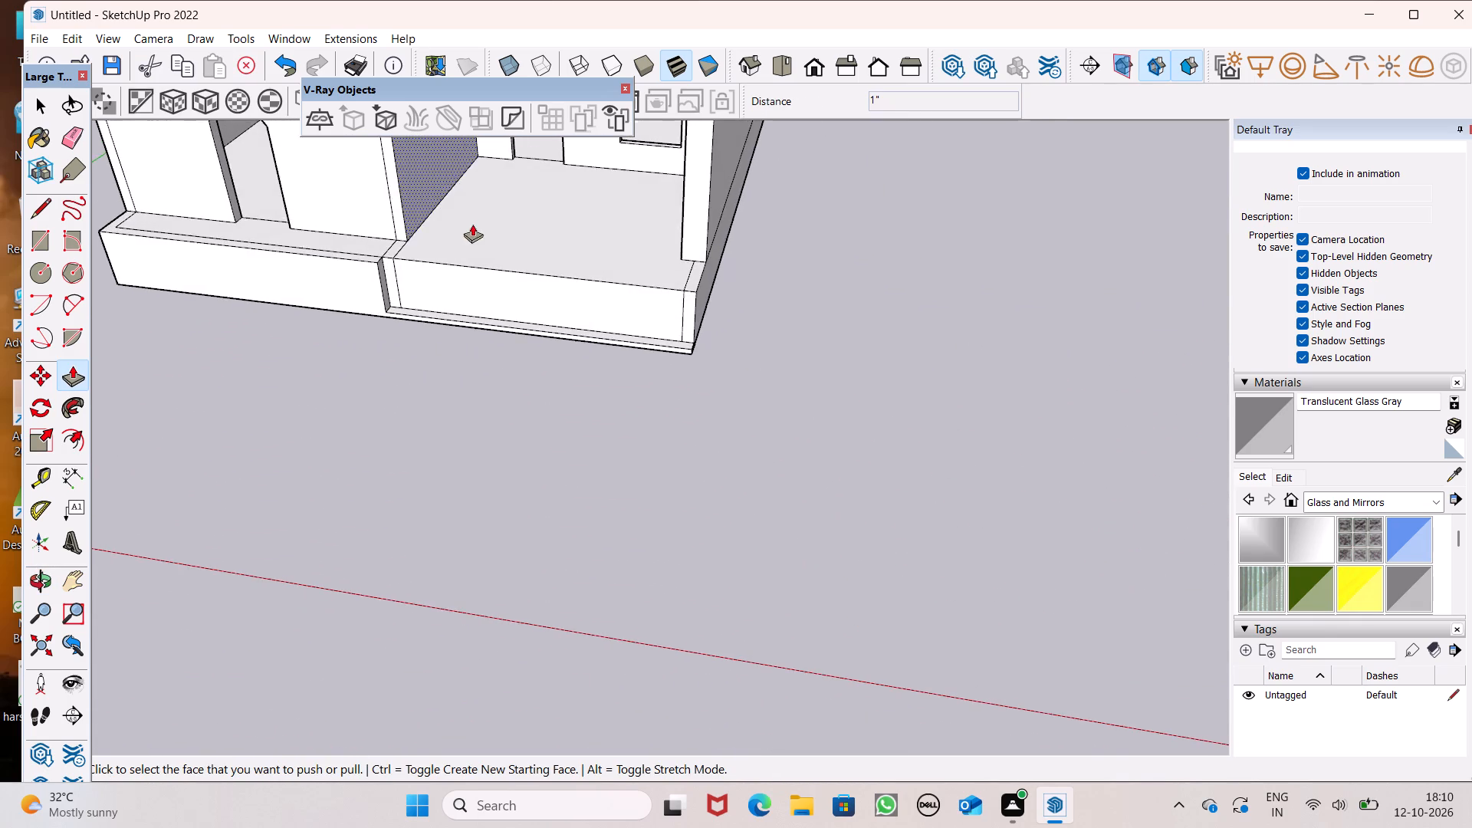
scroll(472, 224, up, 3)
scroll(484, 264, down, 12)
middle_drag(500, 301, 542, 187)
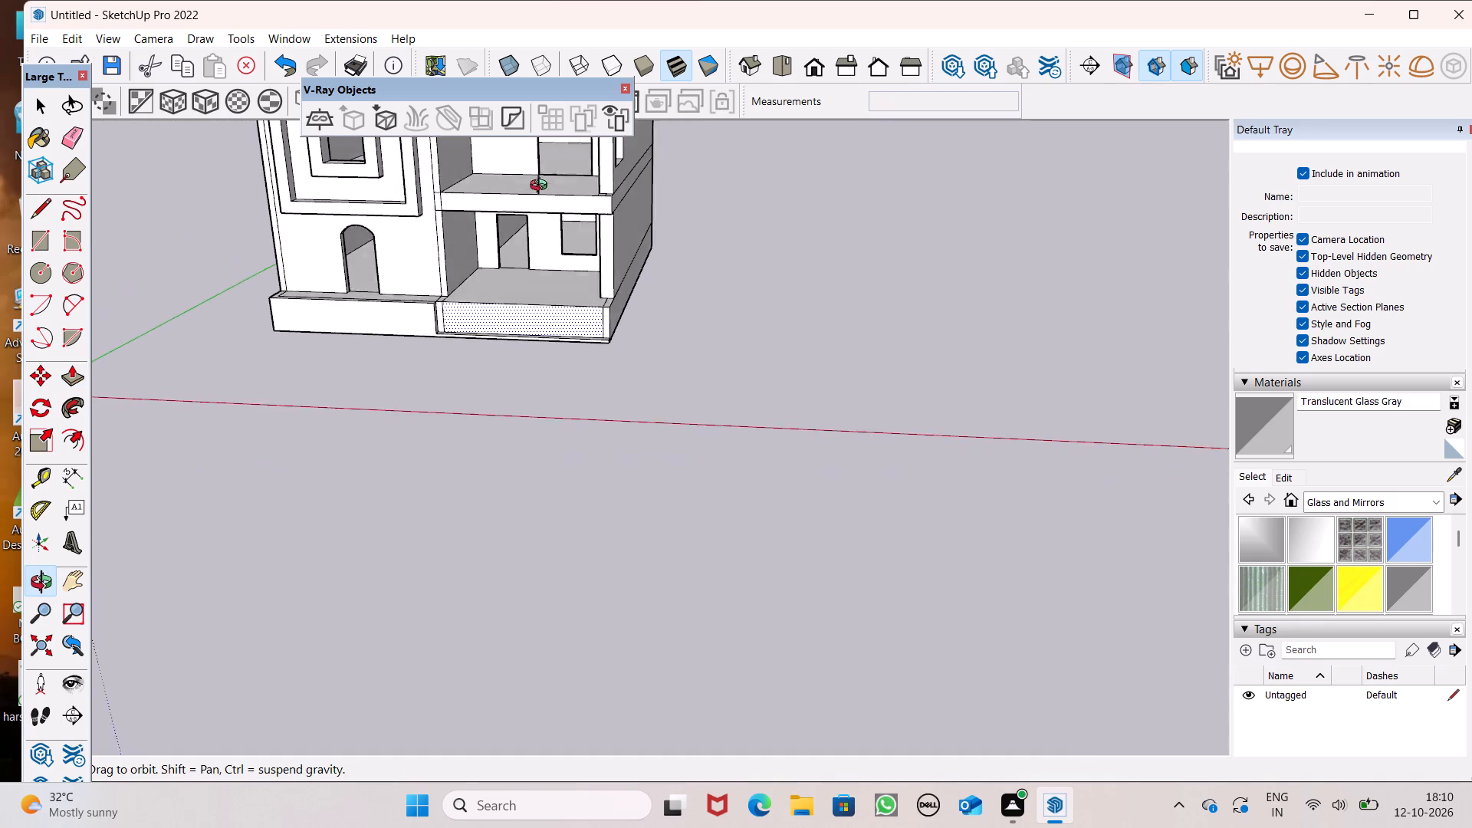
middle_drag(542, 187, 561, 146)
scroll(509, 261, up, 6)
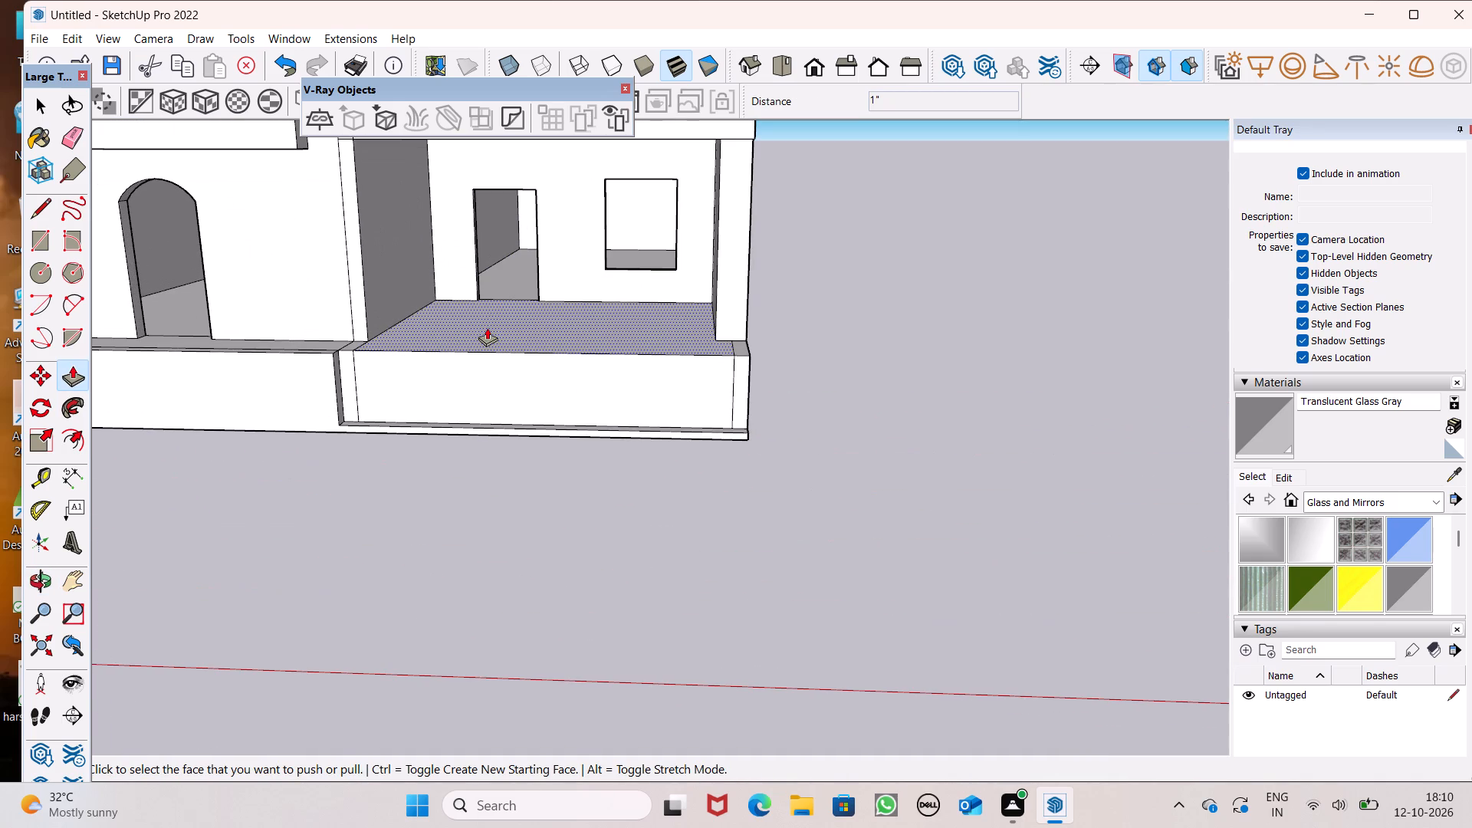
drag(486, 326, 491, 396)
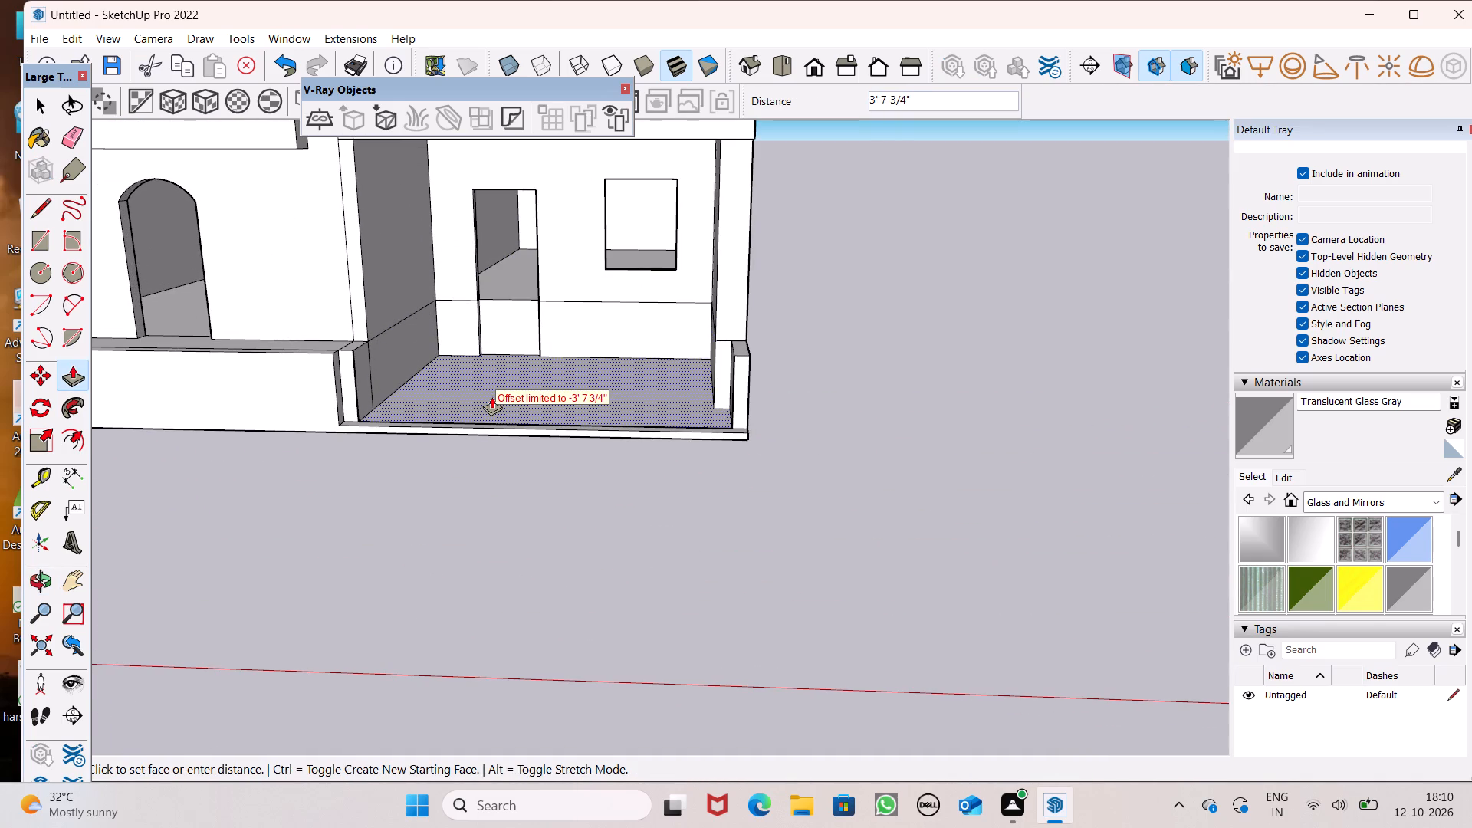
drag(491, 396, 491, 386)
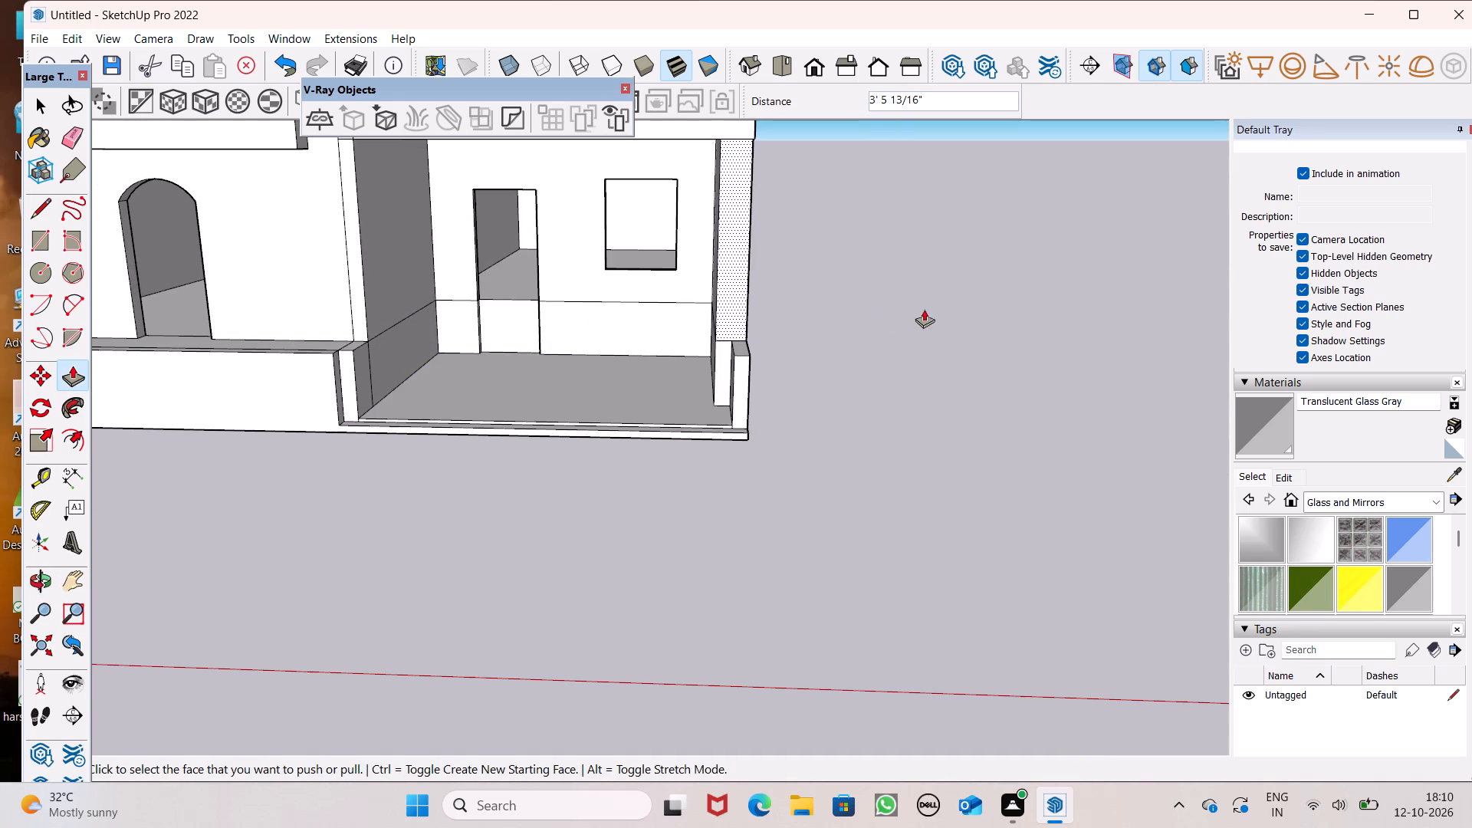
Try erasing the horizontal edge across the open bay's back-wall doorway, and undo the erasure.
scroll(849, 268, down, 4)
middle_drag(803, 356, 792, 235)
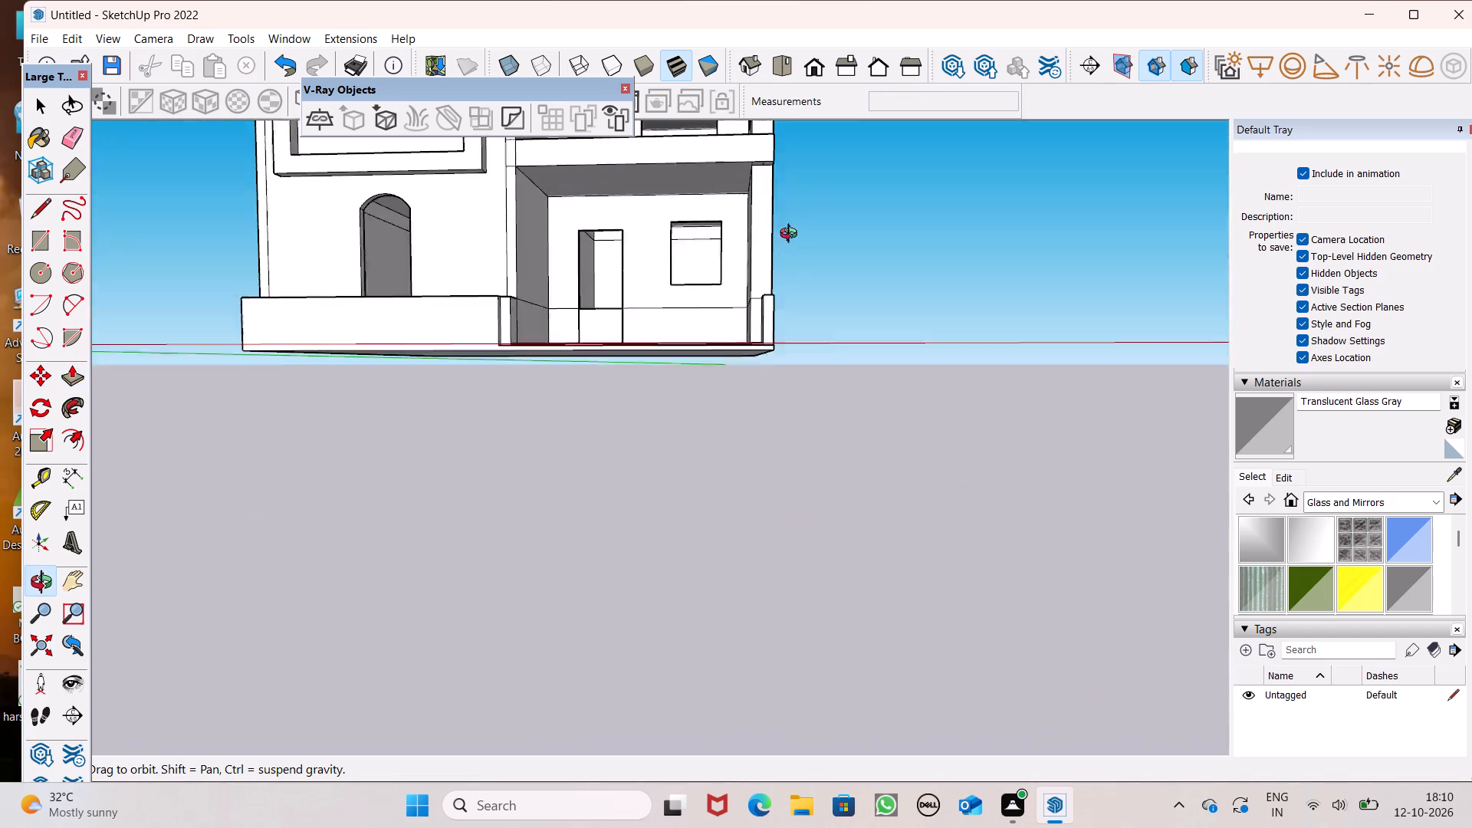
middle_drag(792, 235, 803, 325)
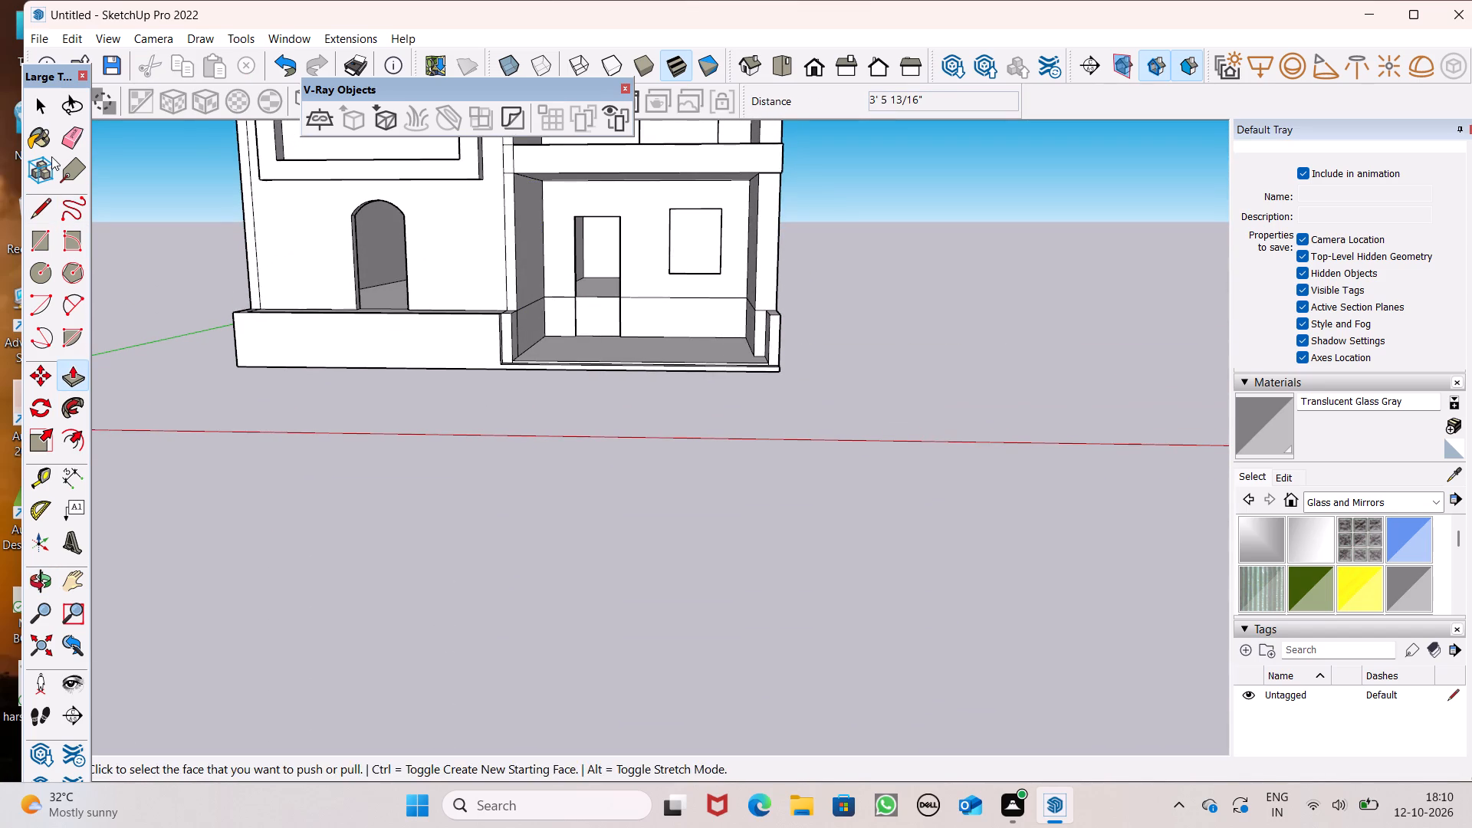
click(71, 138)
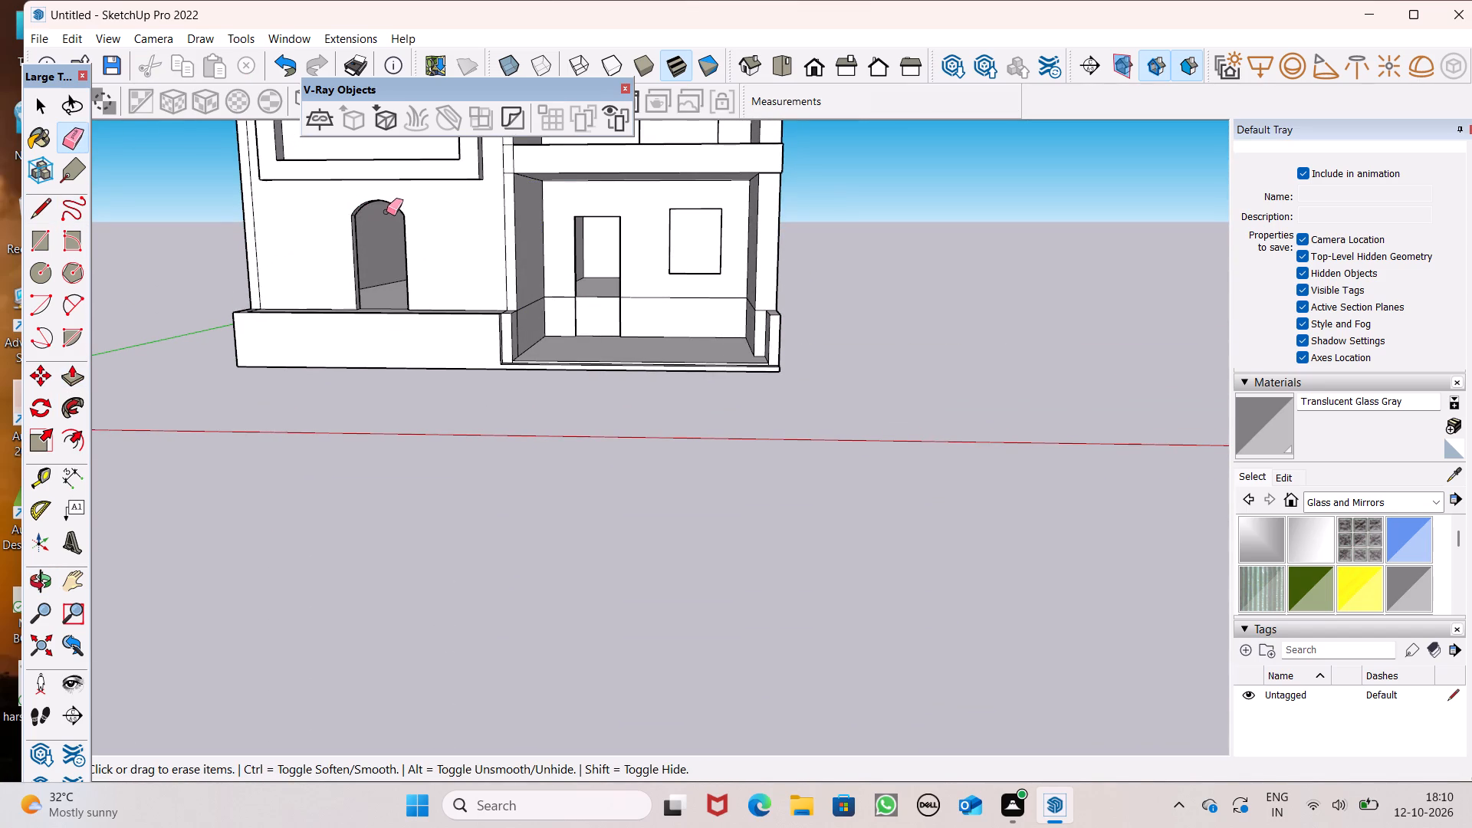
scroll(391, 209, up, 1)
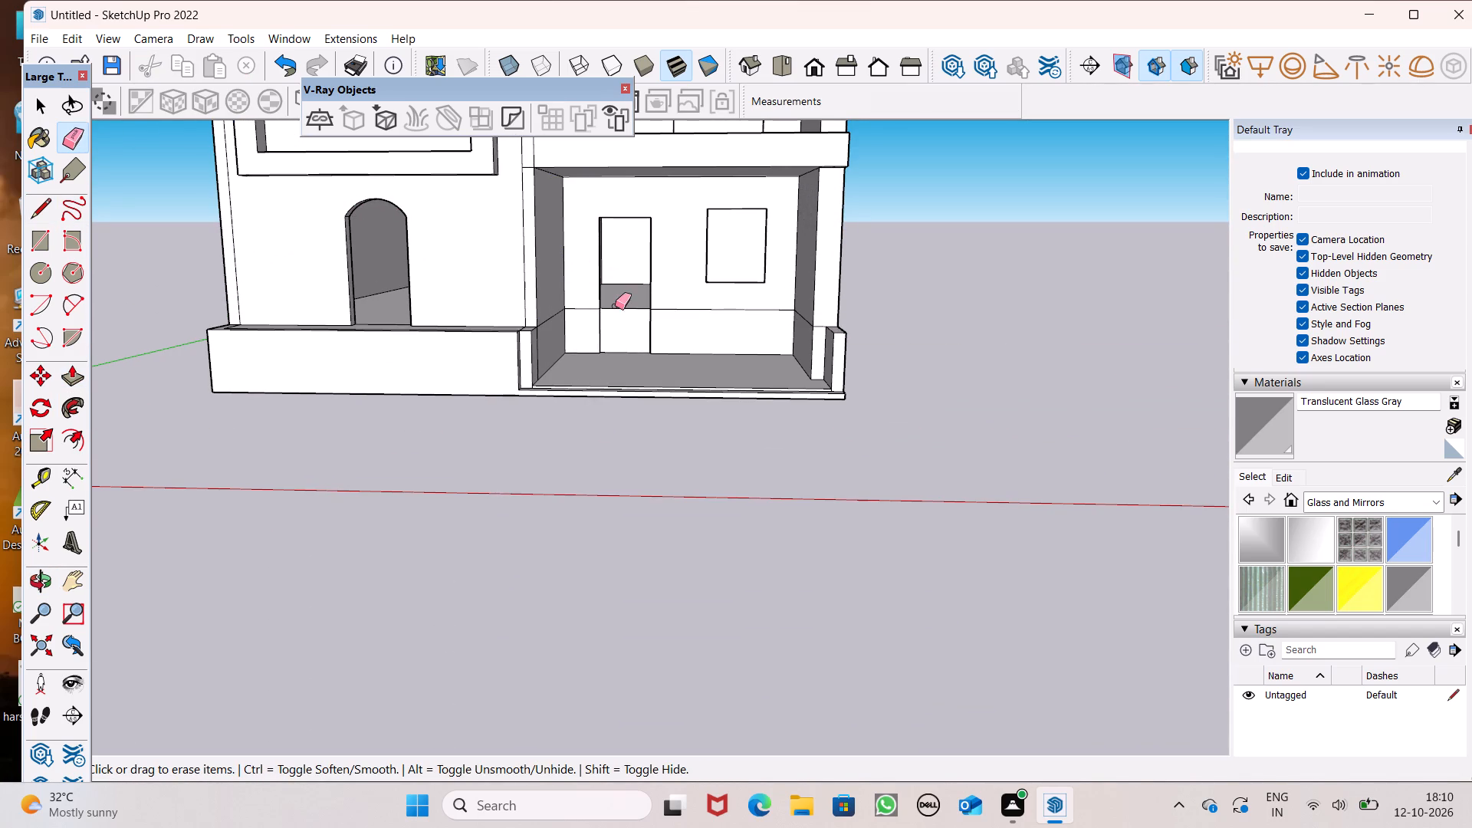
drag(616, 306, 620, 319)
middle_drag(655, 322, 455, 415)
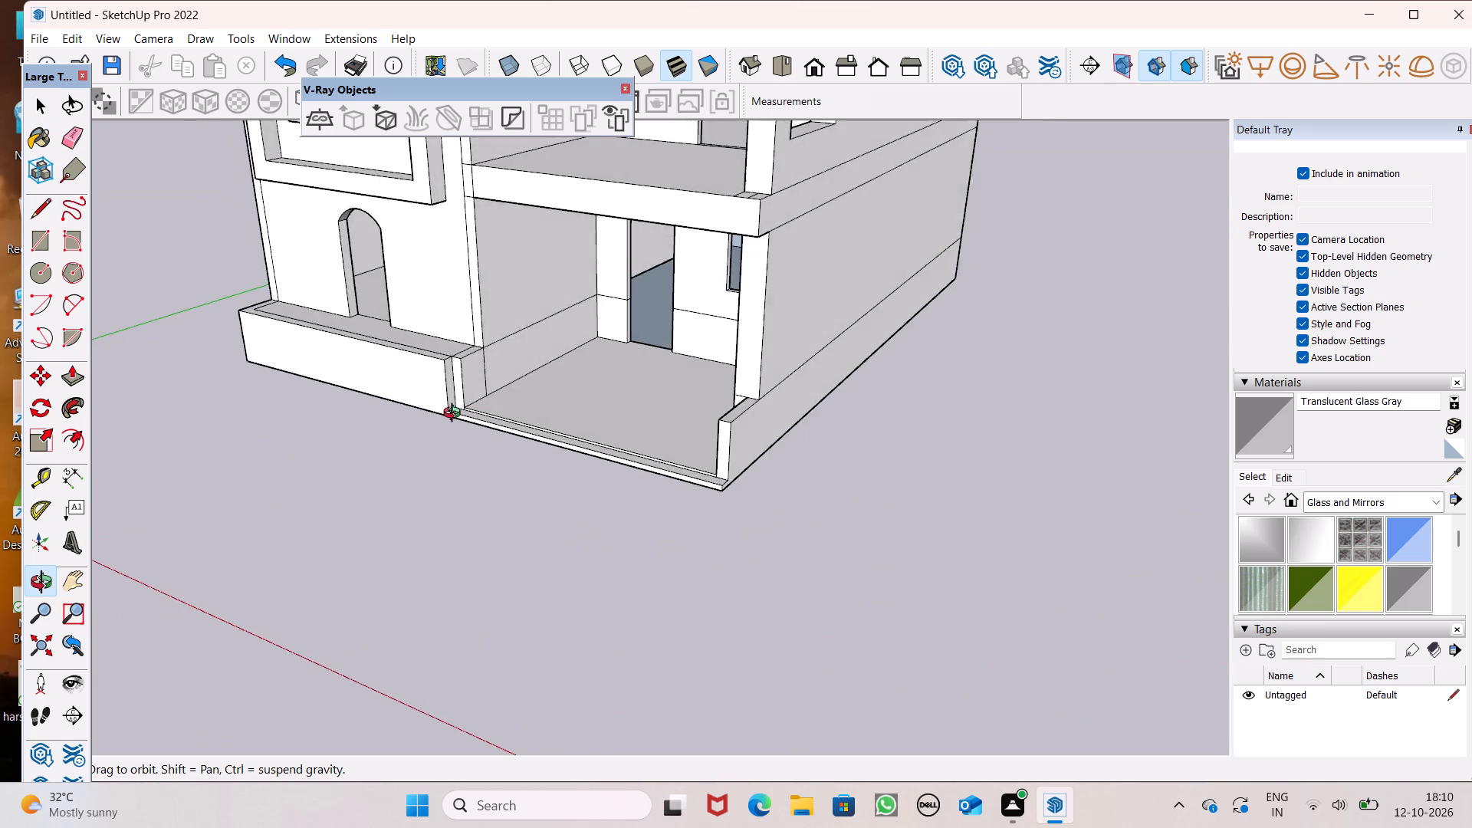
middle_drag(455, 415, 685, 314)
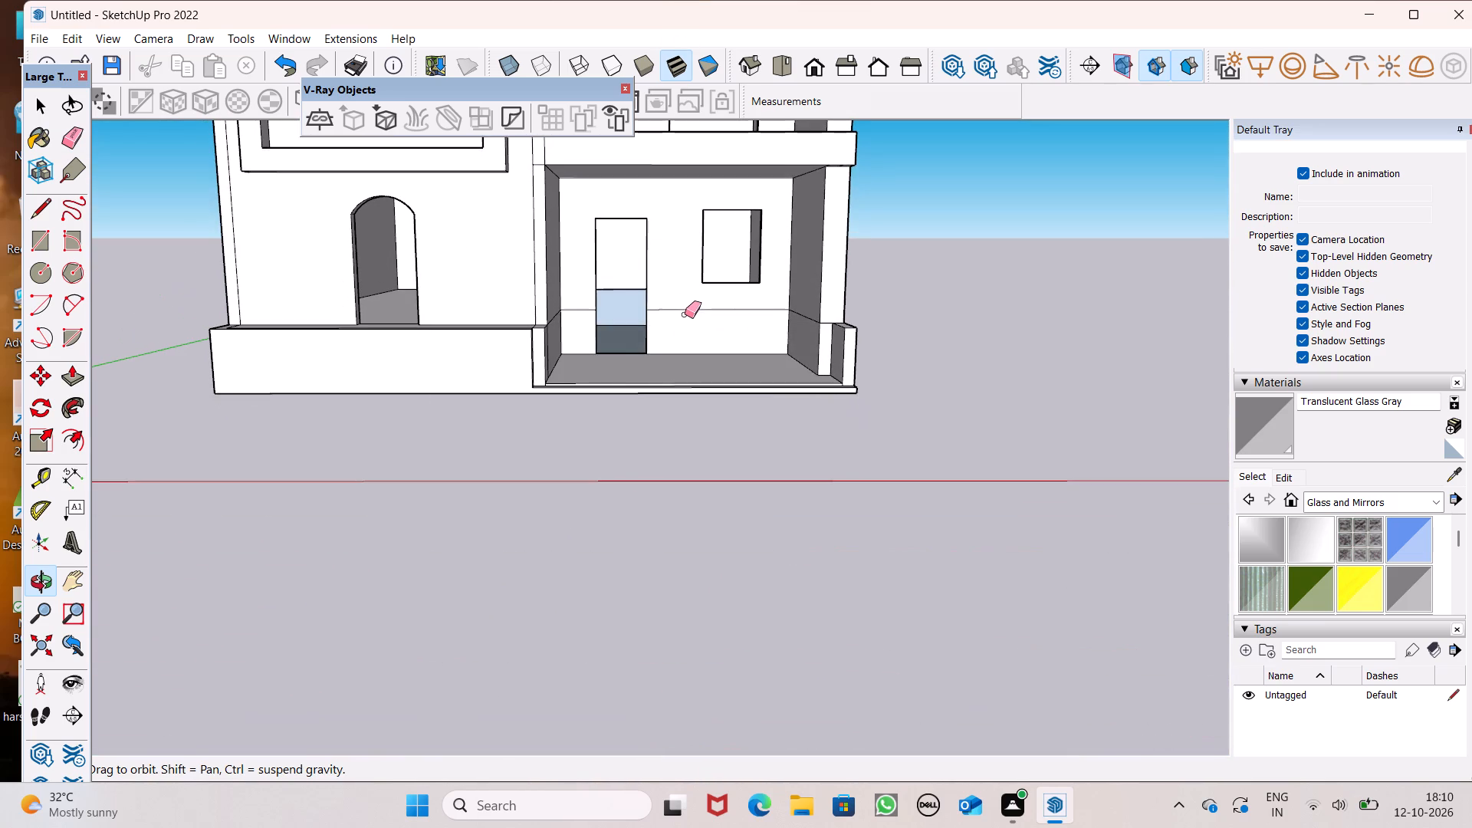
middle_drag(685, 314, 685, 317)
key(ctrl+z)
Erase the horizontal edge across the open bay's back-wall doorway, removing the panel that blocks its lower part.
scroll(637, 301, up, 9)
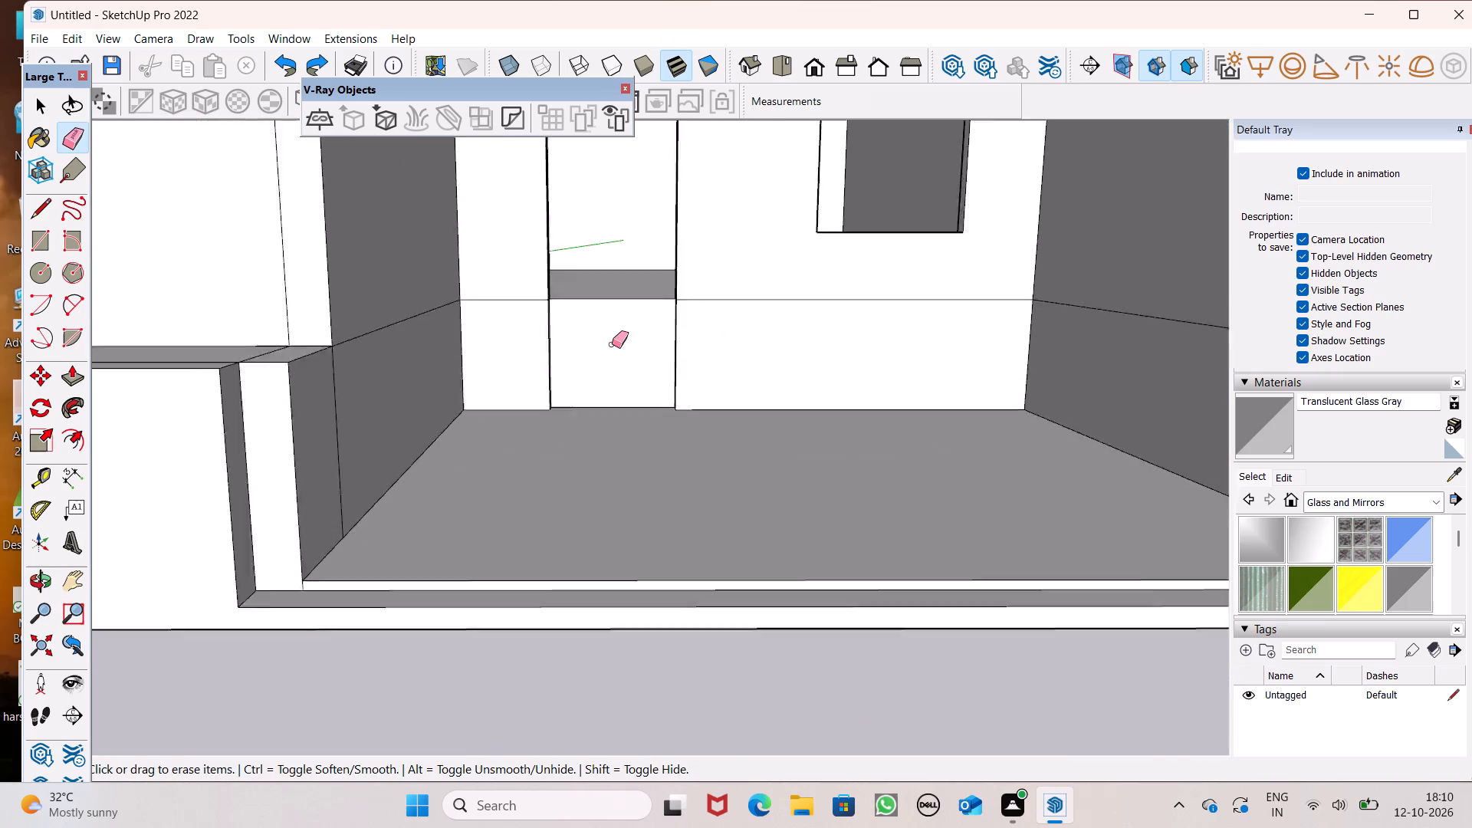
scroll(612, 344, up, 3)
middle_drag(613, 352, 652, 490)
scroll(647, 481, up, 1)
drag(582, 247, 583, 251)
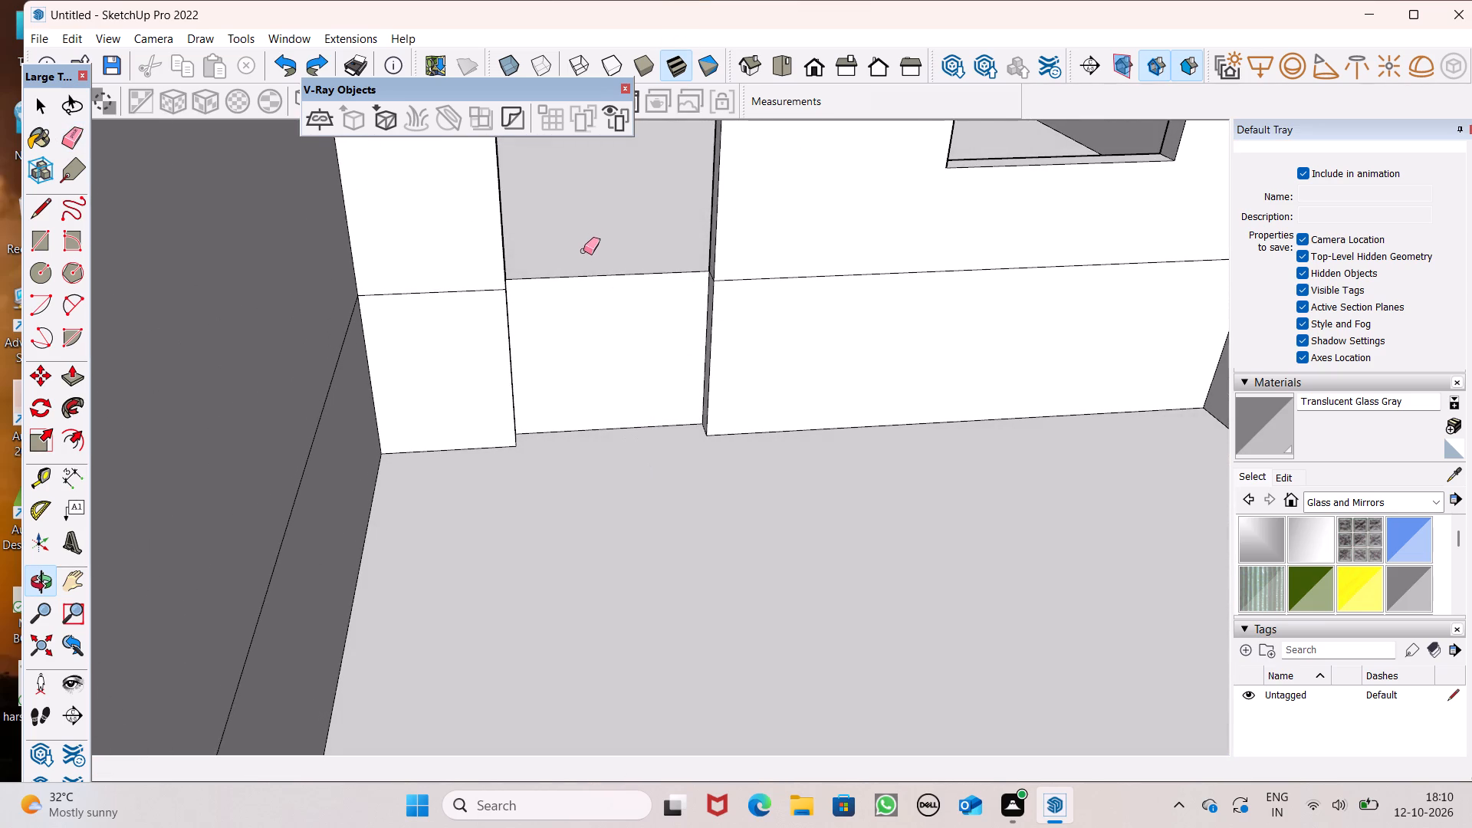
drag(583, 251, 584, 254)
middle_drag(636, 307, 537, 180)
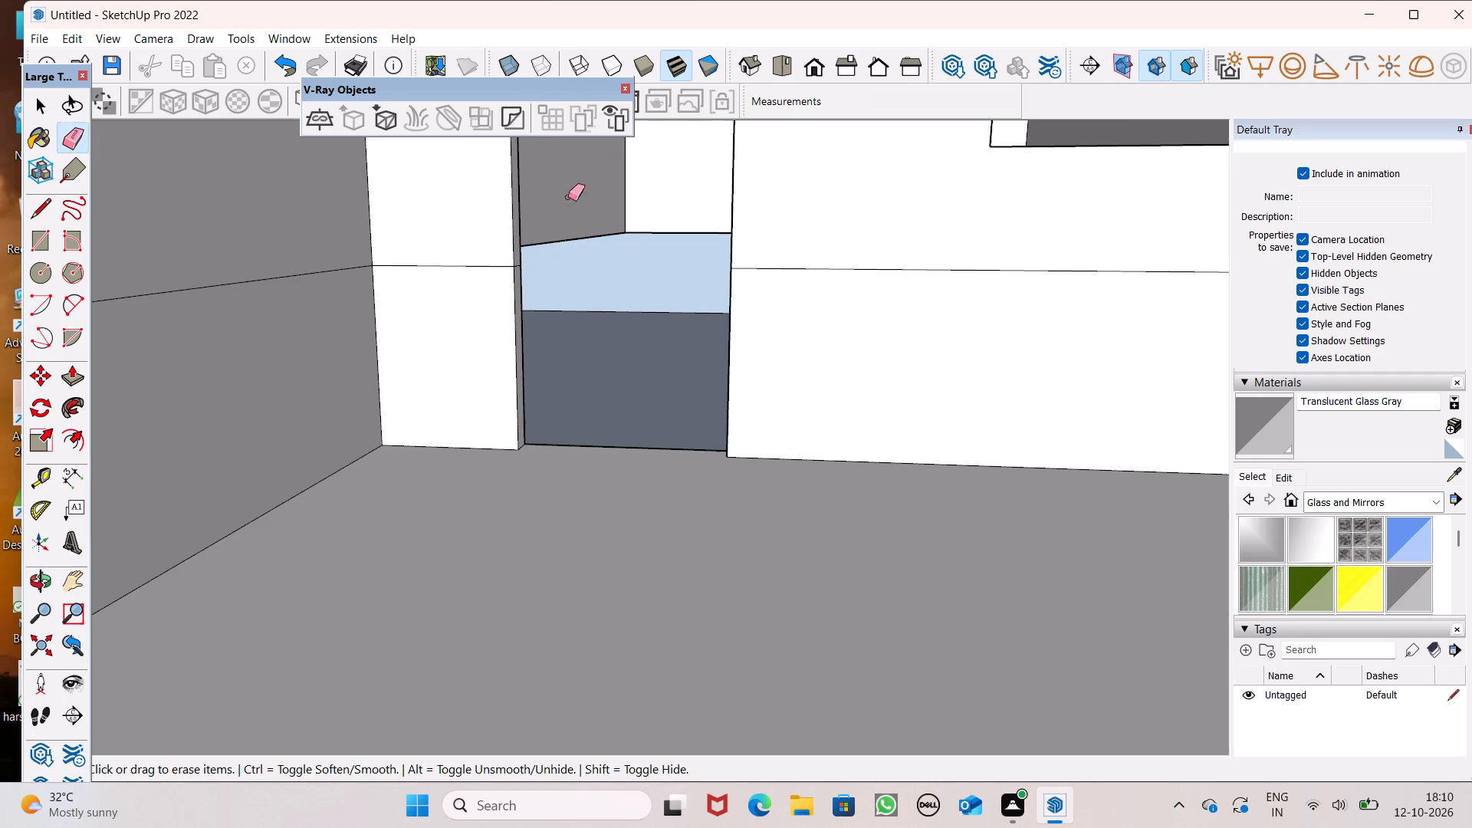
scroll(640, 243, down, 2)
middle_drag(654, 264, 546, 262)
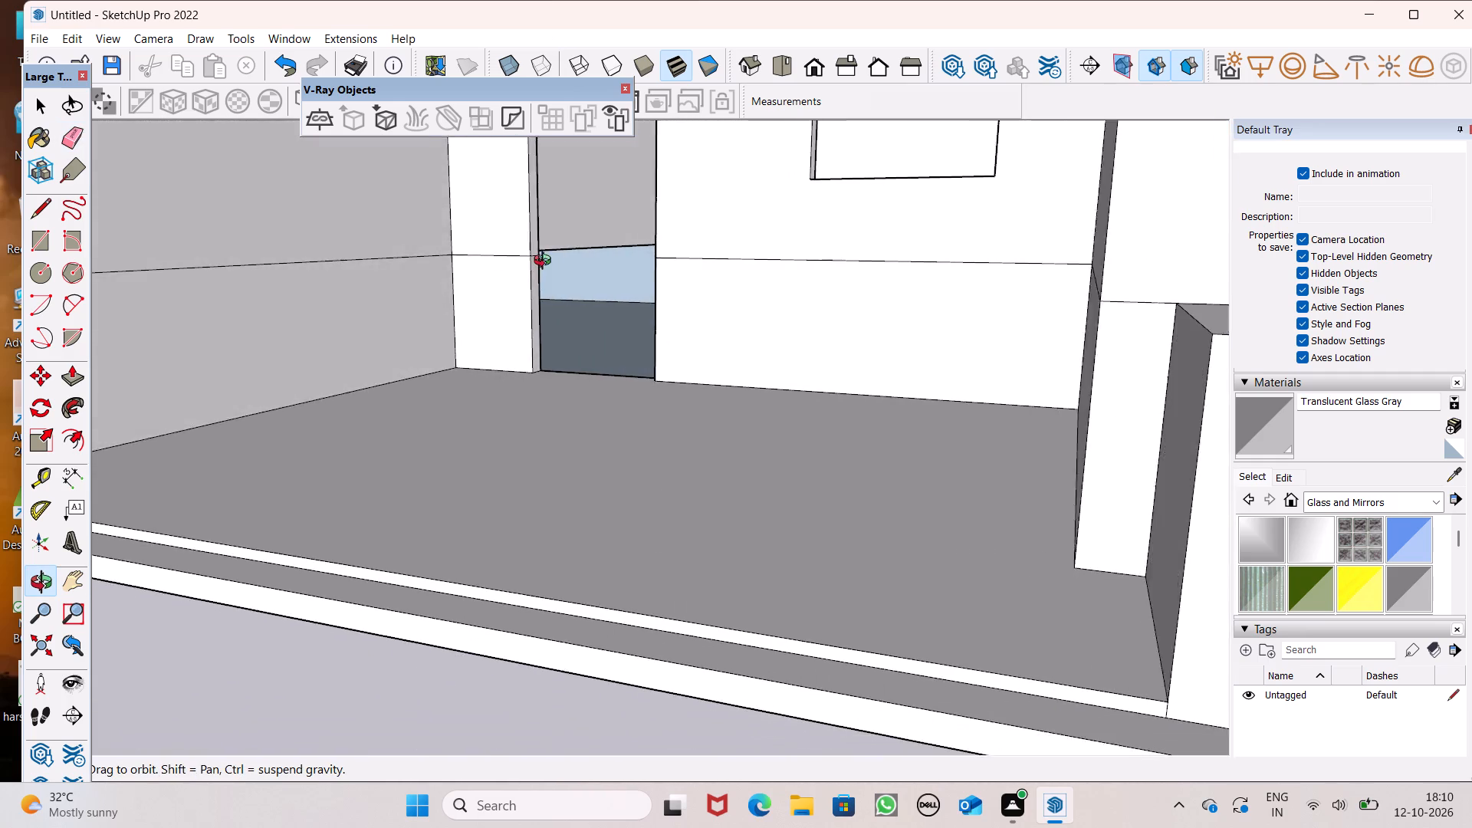
Push/pull the face filling the lower part of the open bay's ground-floor doorway by 4".
middle_drag(546, 262, 582, 261)
scroll(582, 251, down, 1)
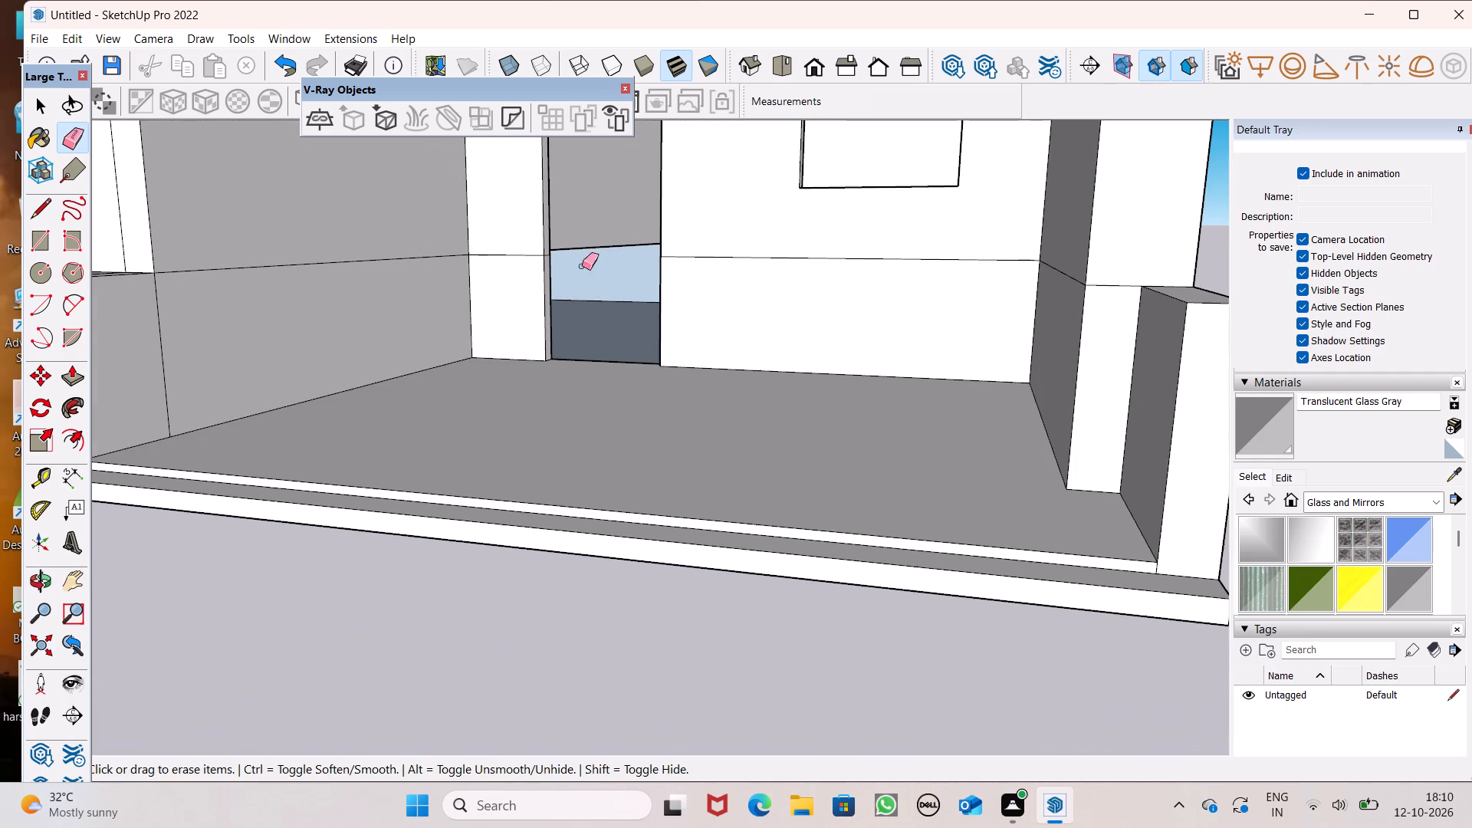
scroll(600, 317, down, 4)
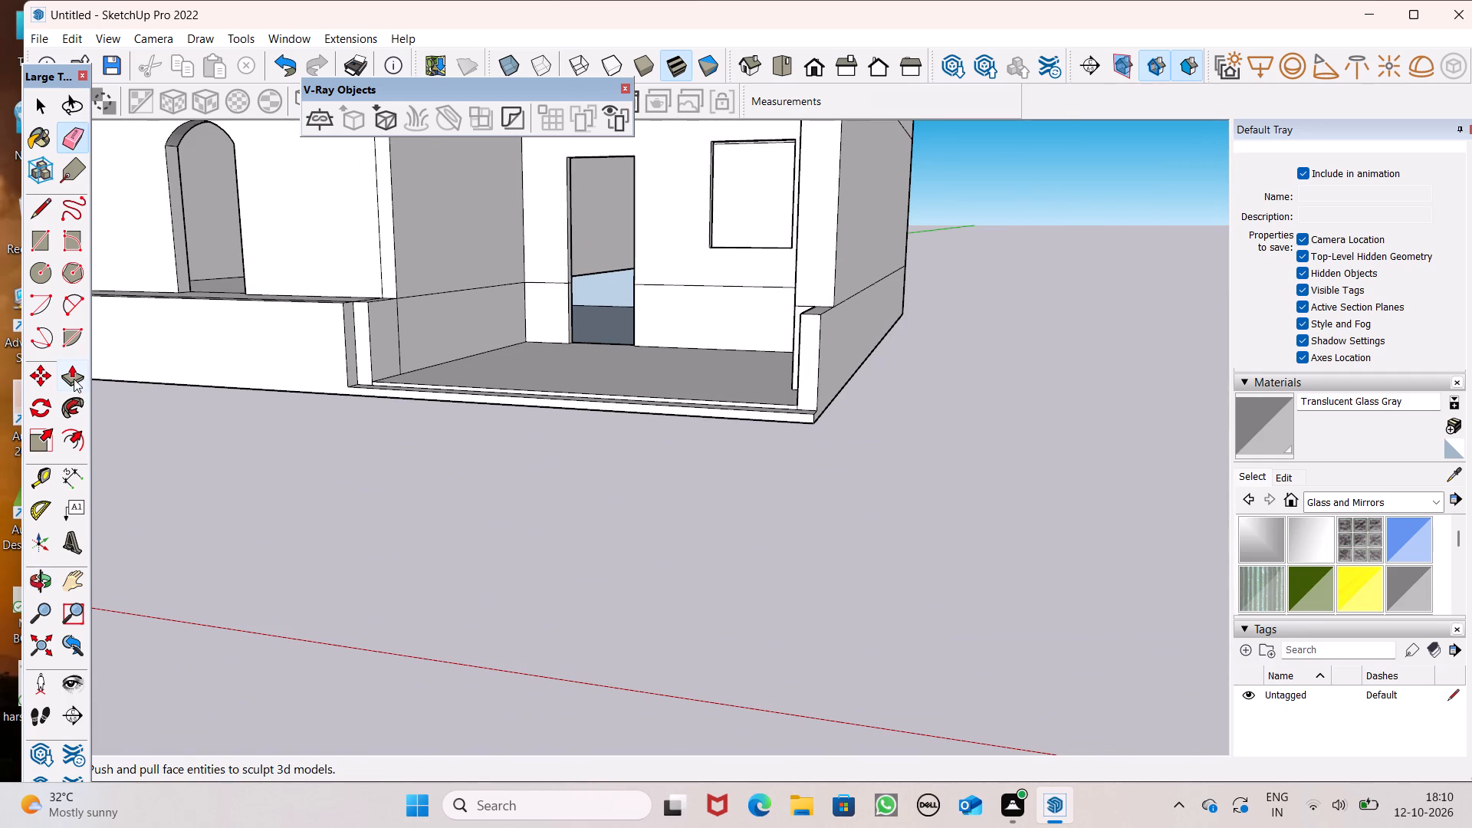
click(75, 379)
scroll(684, 226, up, 3)
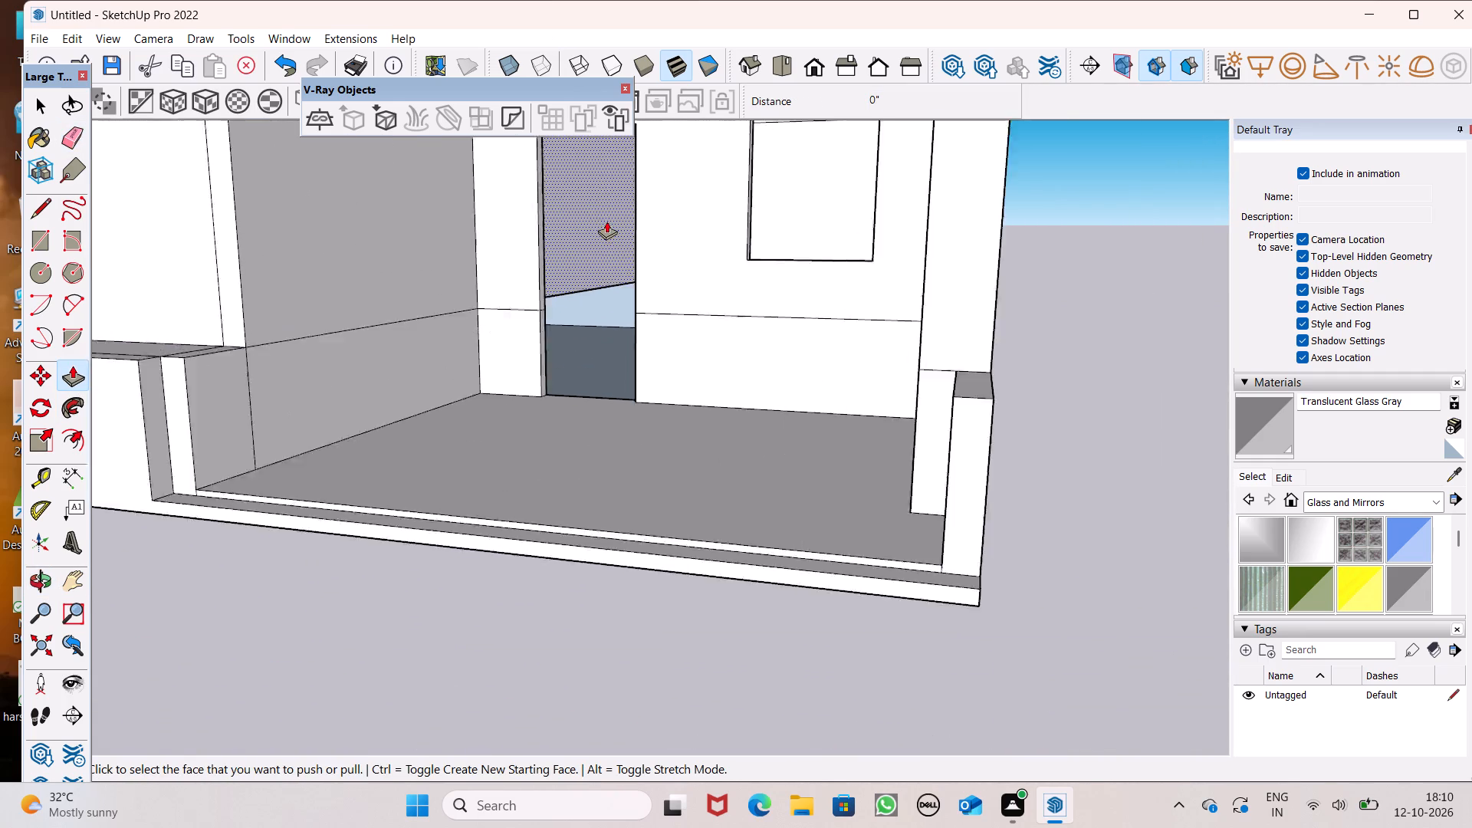
scroll(606, 221, up, 4)
drag(623, 419, 626, 400)
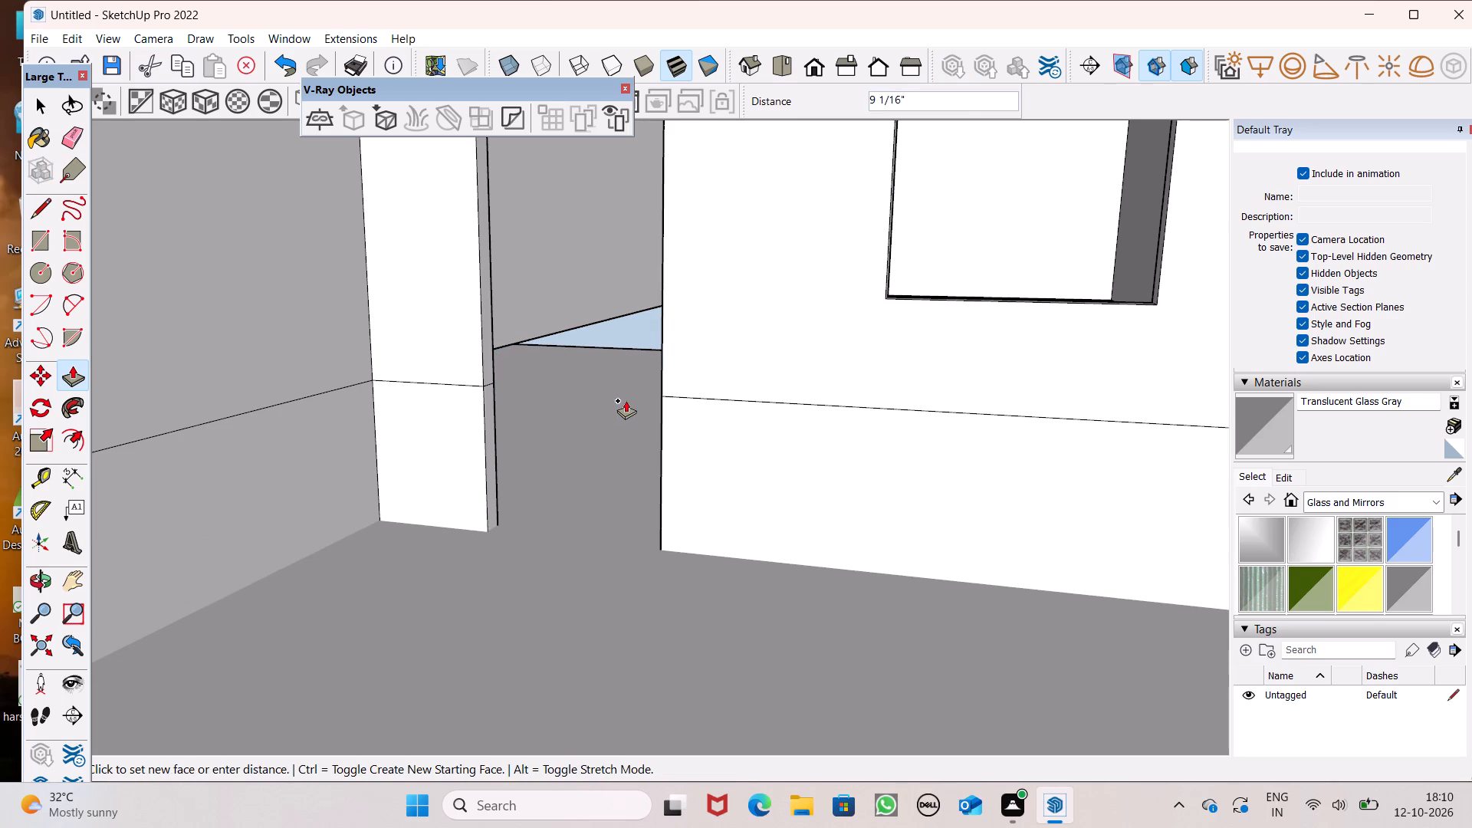
drag(626, 400, 630, 398)
key(4)
key(shift+quotedbl)
key(Return)
scroll(639, 359, down, 4)
middle_drag(646, 400, 662, 396)
key(space)
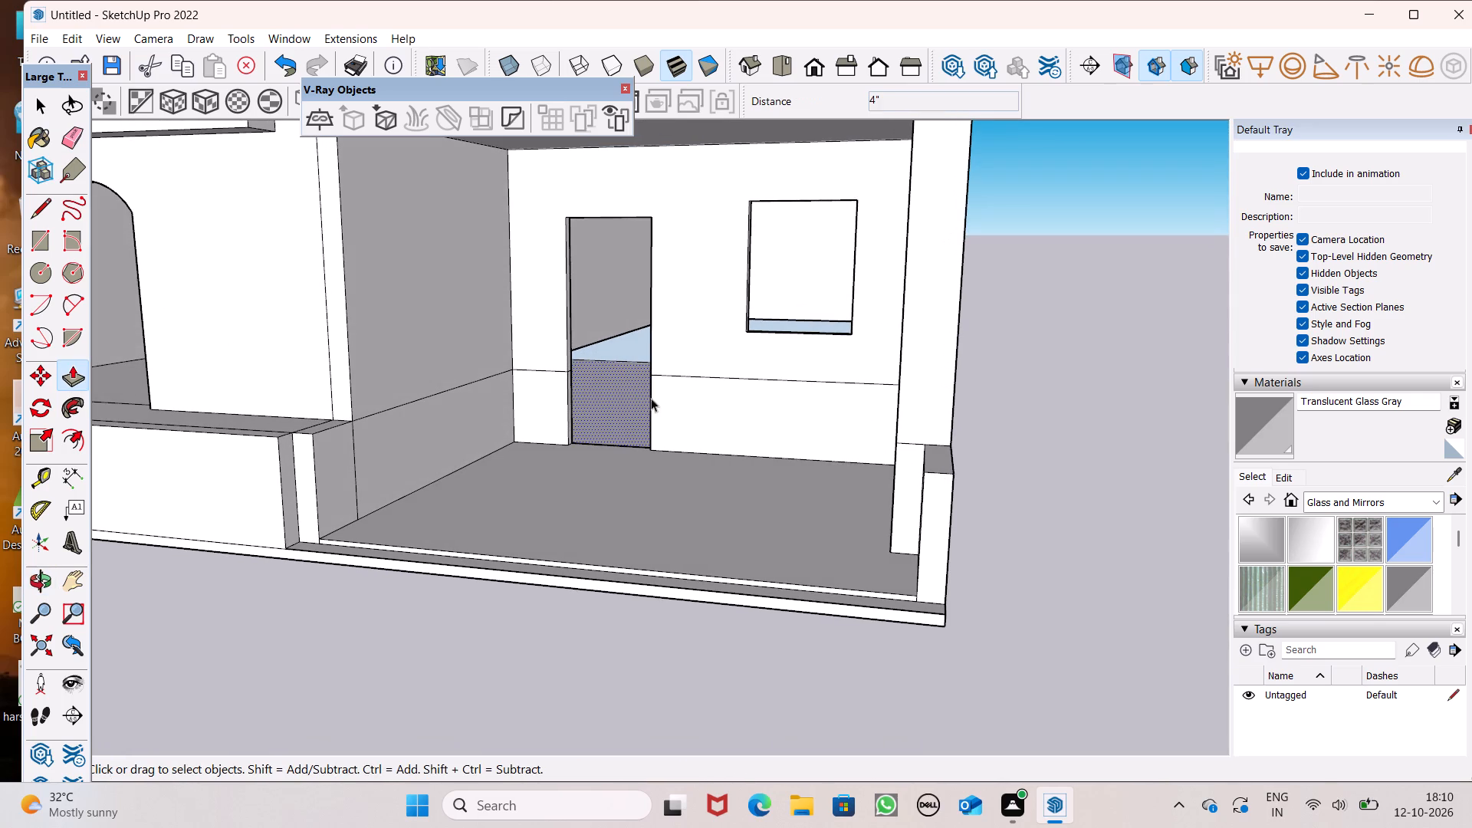
Lower the head of the open bay's ground-floor doorway by 1' 8 1/4".
click(81, 382)
scroll(453, 330, down, 4)
middle_drag(559, 379, 621, 284)
scroll(521, 276, up, 8)
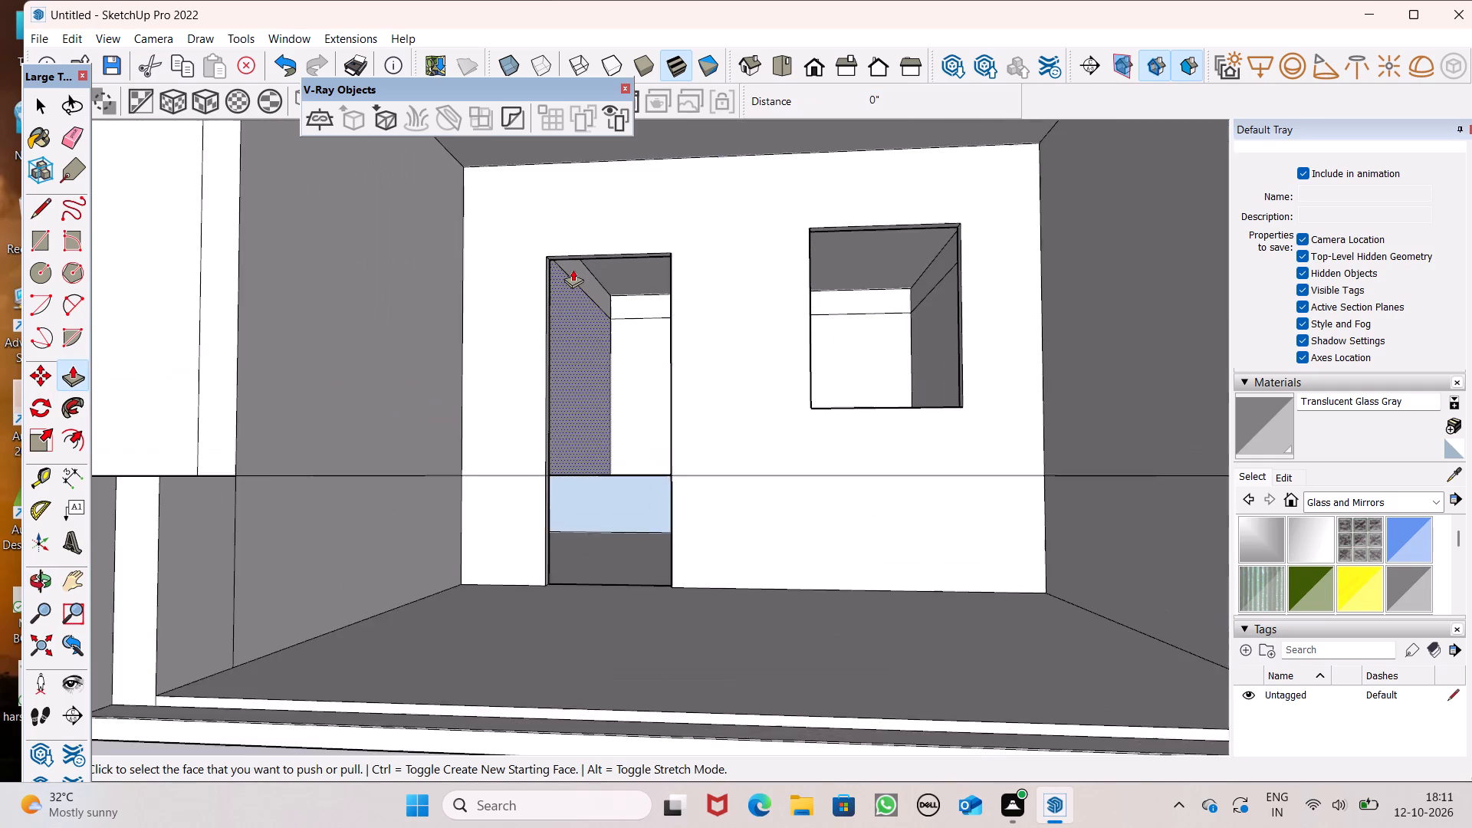
scroll(573, 269, up, 4)
drag(582, 253, 606, 363)
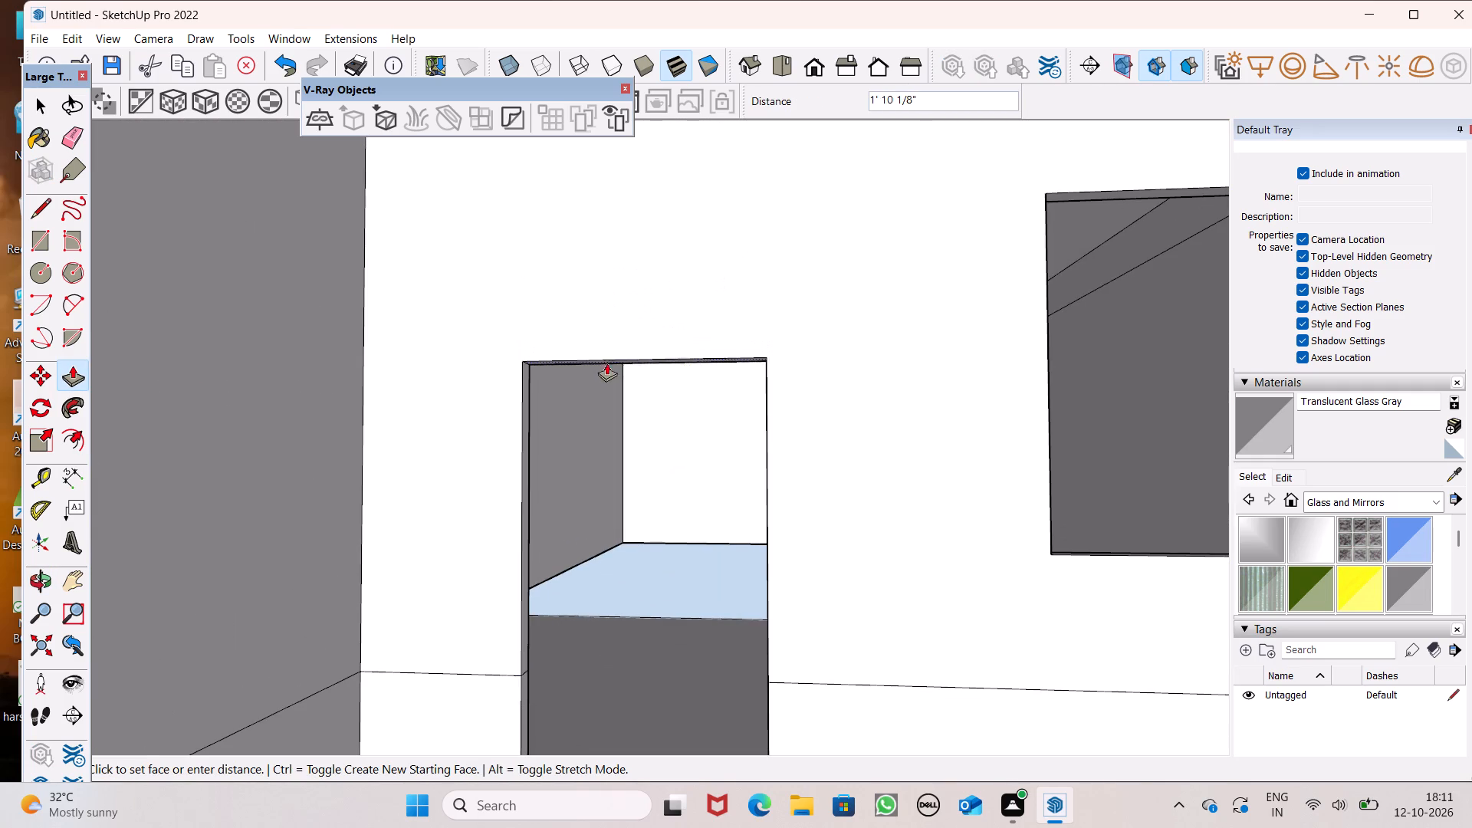
drag(606, 363, 608, 353)
scroll(600, 242, down, 8)
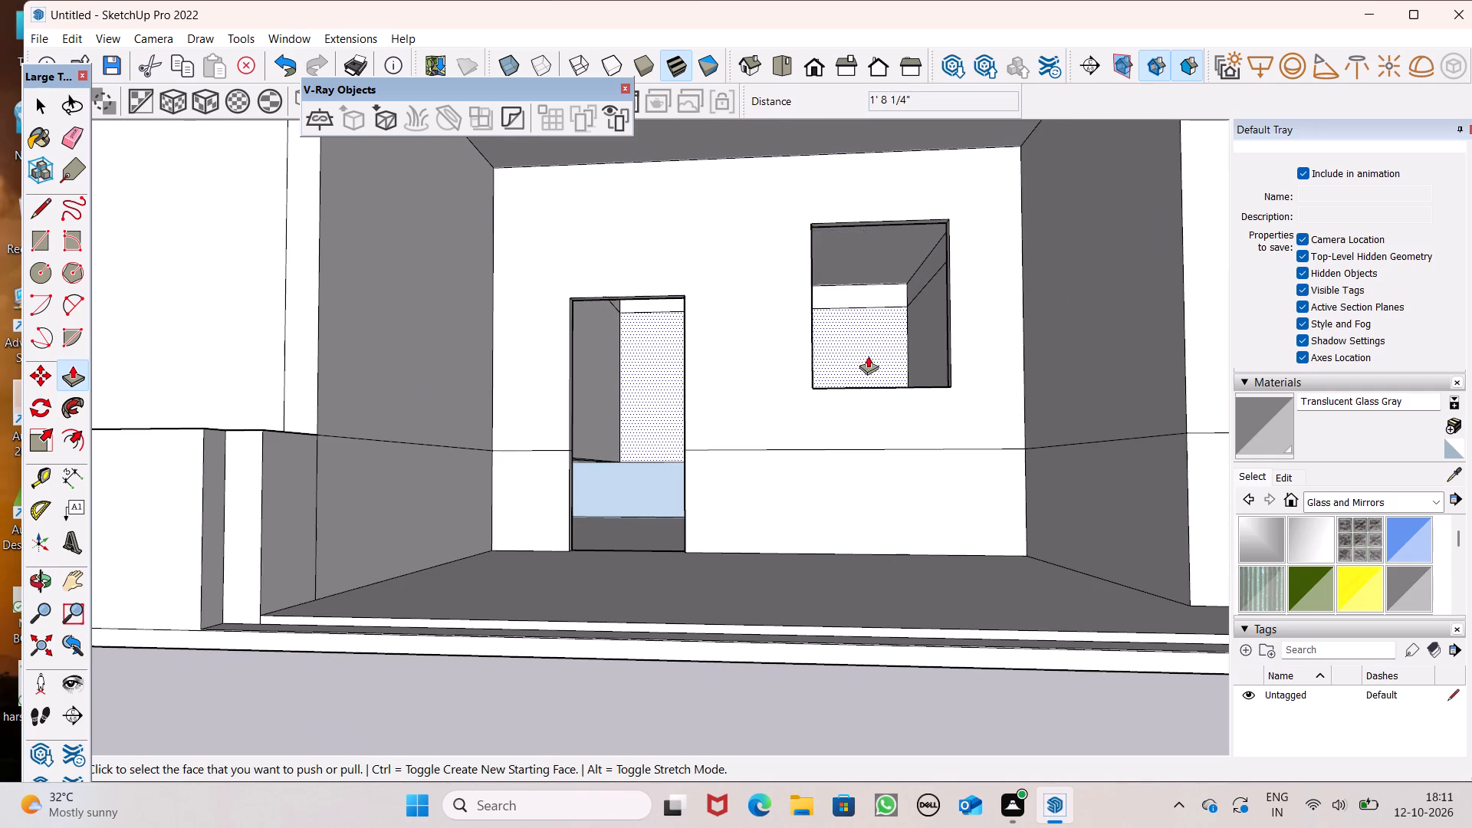
Lower the head of the open bay's ground-floor back-wall window by 1' 7 15/16".
scroll(871, 336, down, 2)
middle_drag(895, 453, 953, 582)
middle_drag(955, 582, 986, 445)
scroll(846, 269, up, 5)
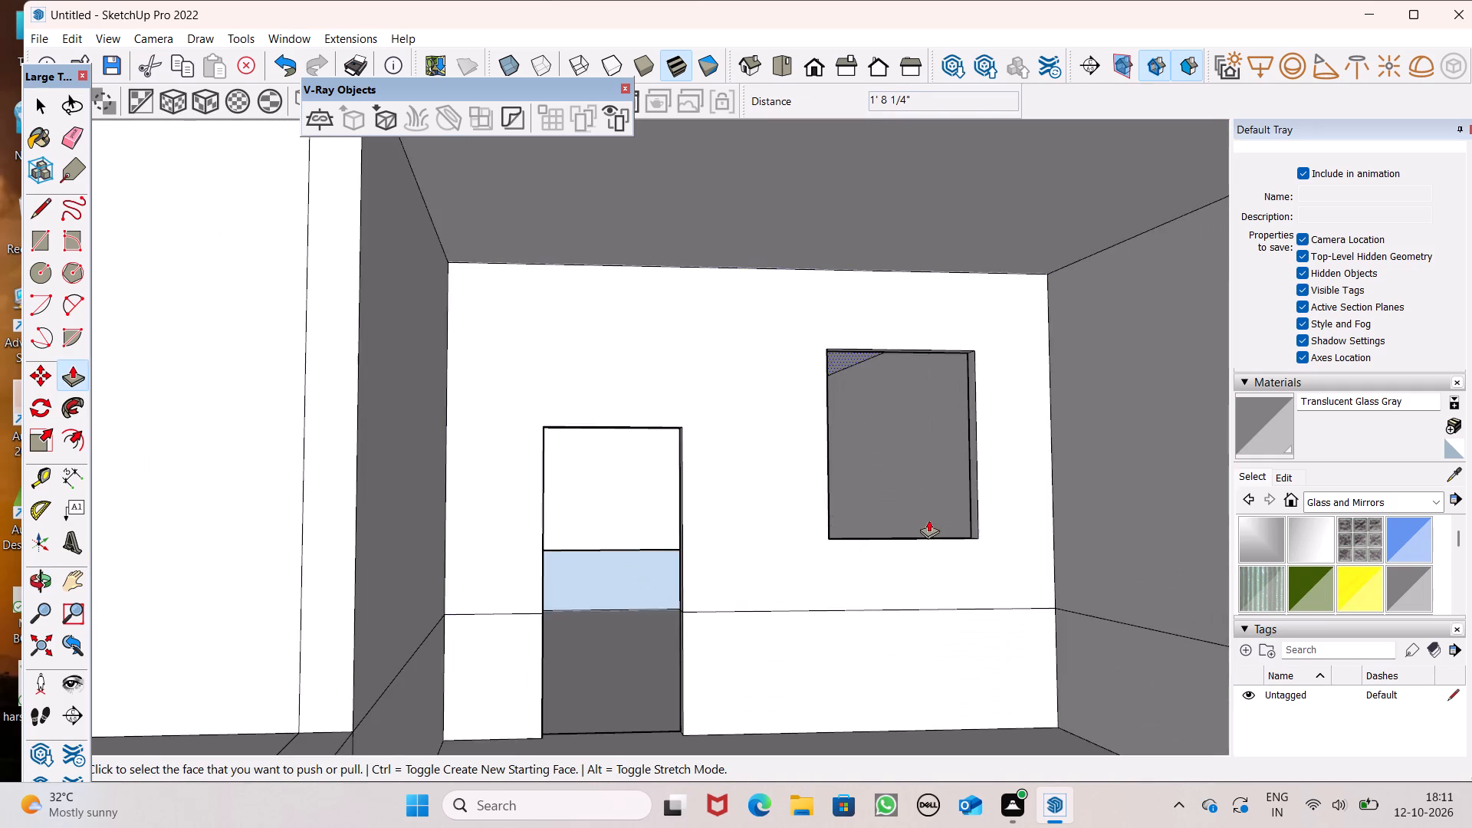
middle_drag(928, 520, 938, 434)
scroll(882, 297, up, 2)
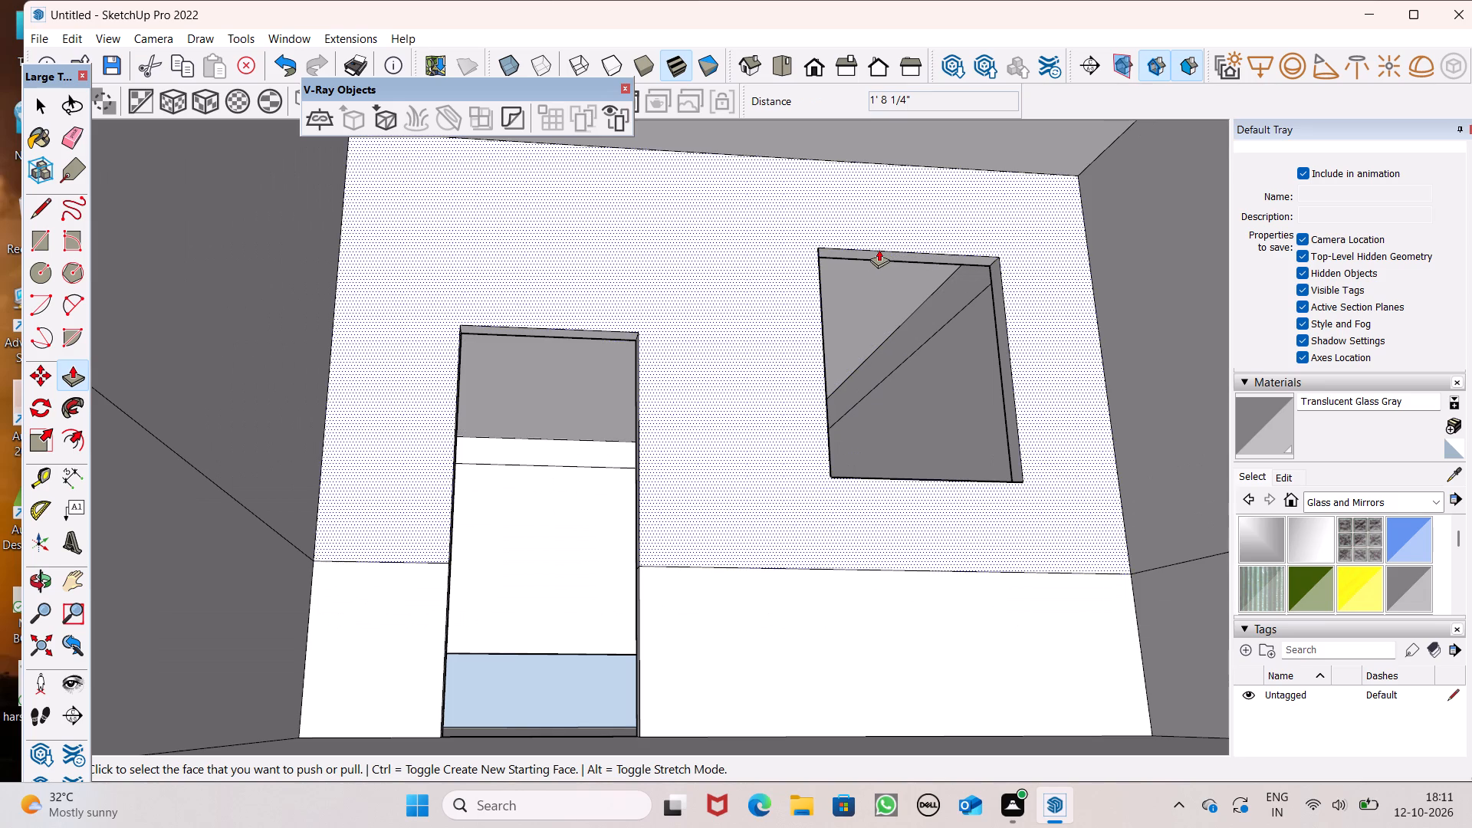
drag(879, 254, 899, 317)
scroll(883, 229, down, 6)
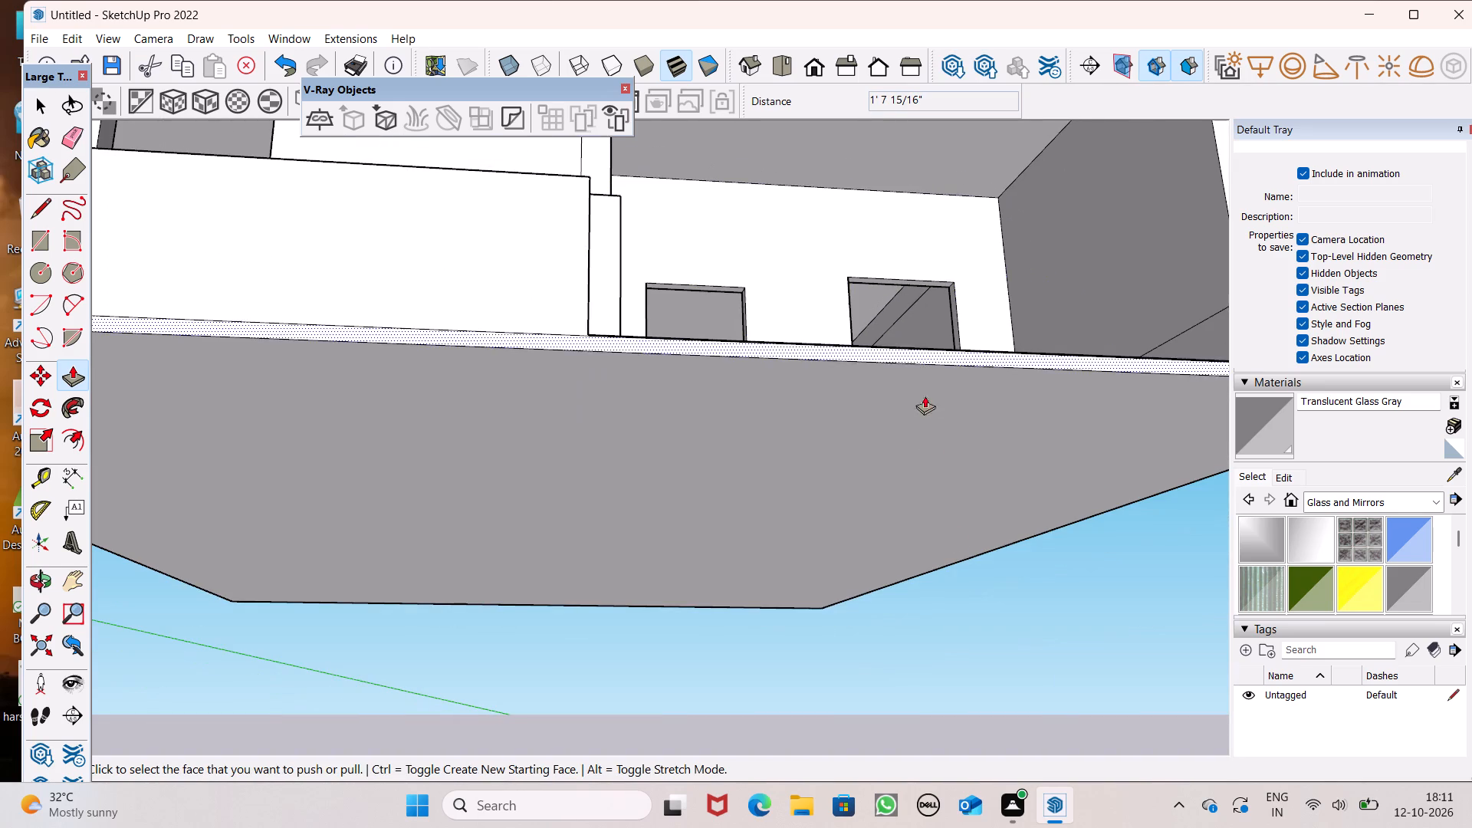
scroll(863, 267, down, 3)
middle_drag(892, 402, 963, 619)
scroll(910, 445, up, 6)
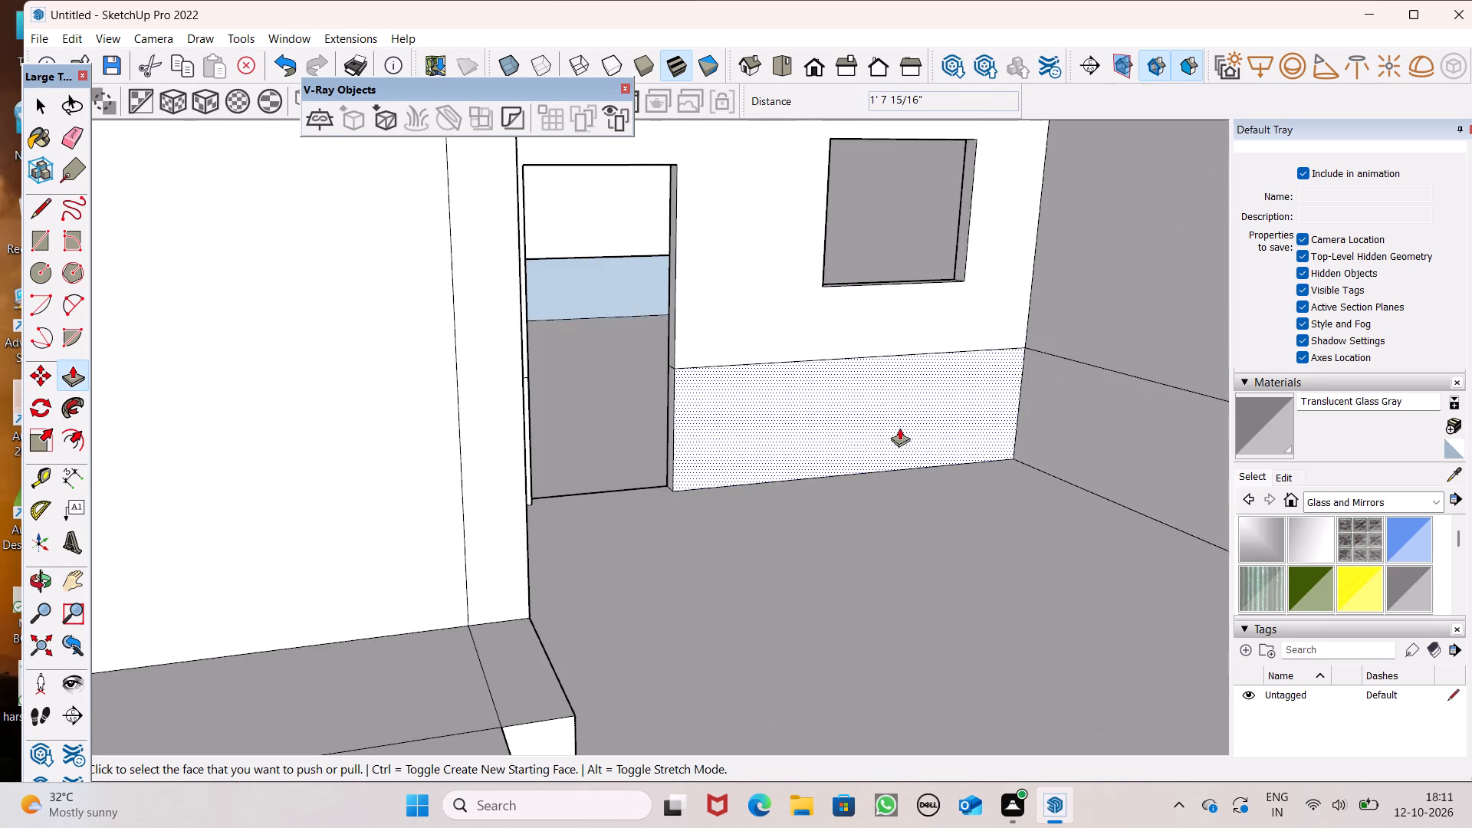
Push the sill of the open bay's ground-floor window down to make the opening taller.
middle_drag(901, 408, 903, 590)
scroll(909, 444, up, 5)
middle_drag(915, 415, 971, 205)
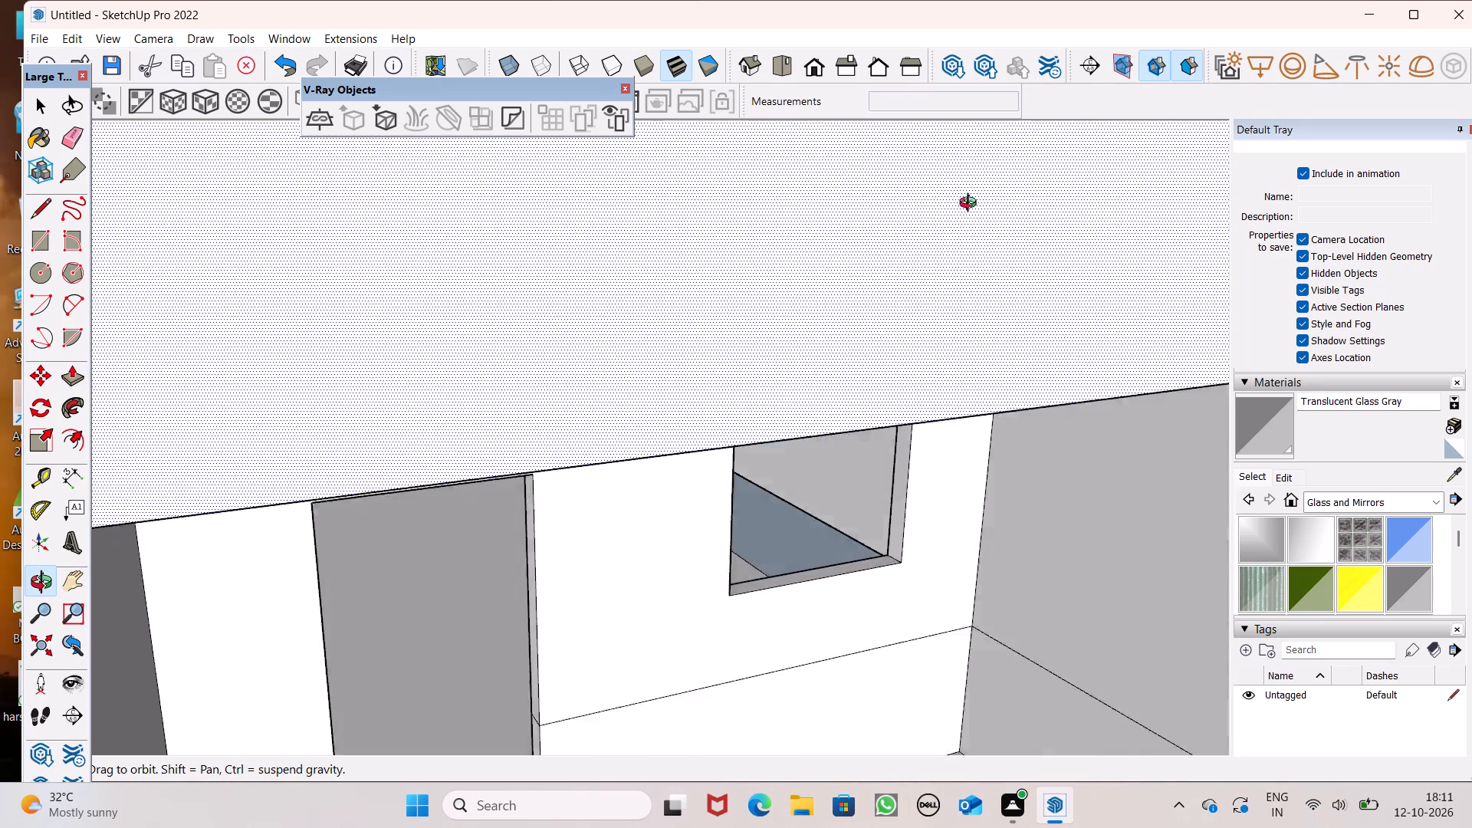
middle_drag(971, 205, 974, 195)
drag(820, 646, 824, 664)
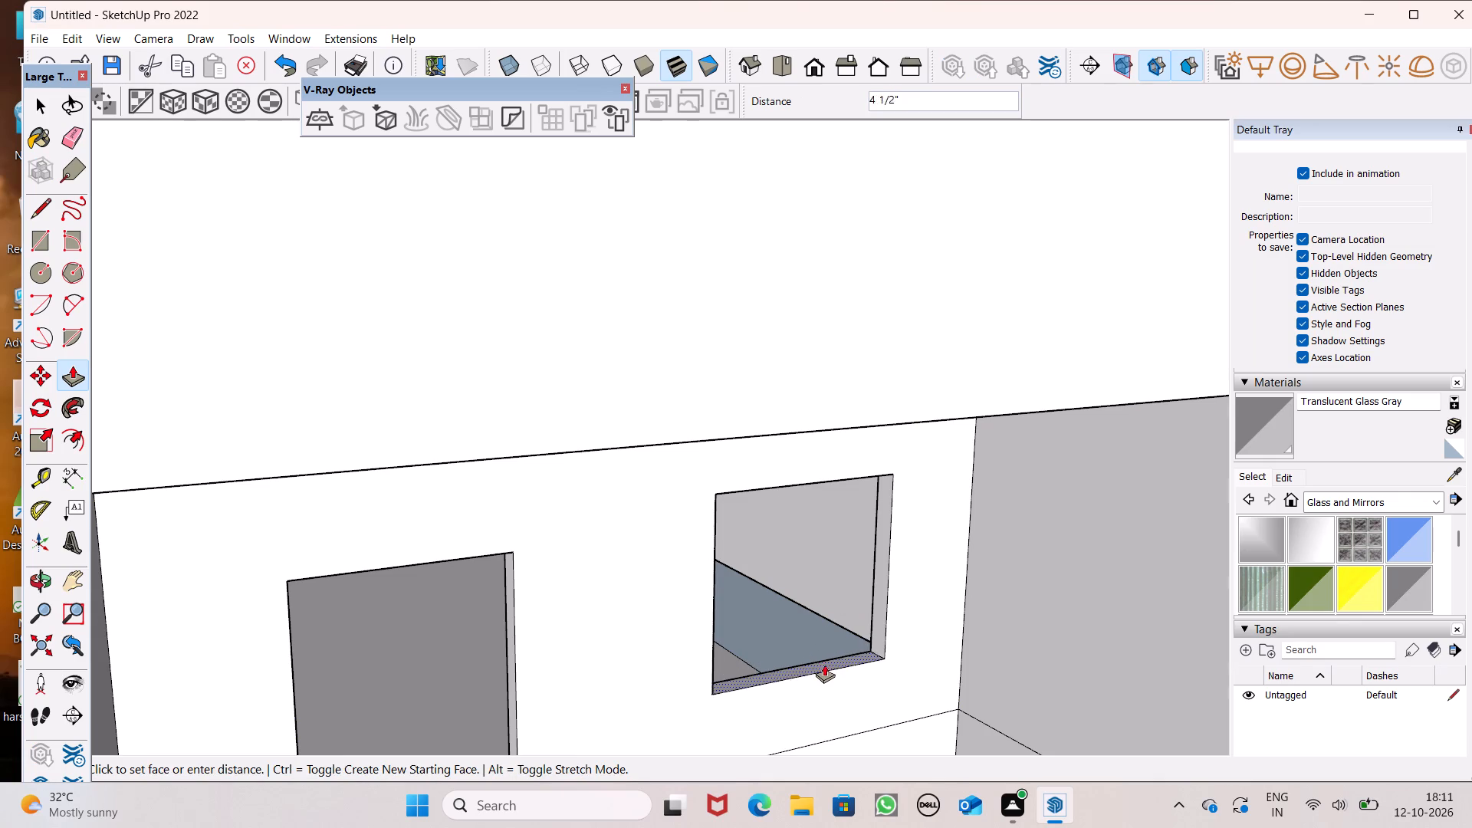
drag(824, 664, 834, 708)
key(space)
scroll(782, 581, down, 2)
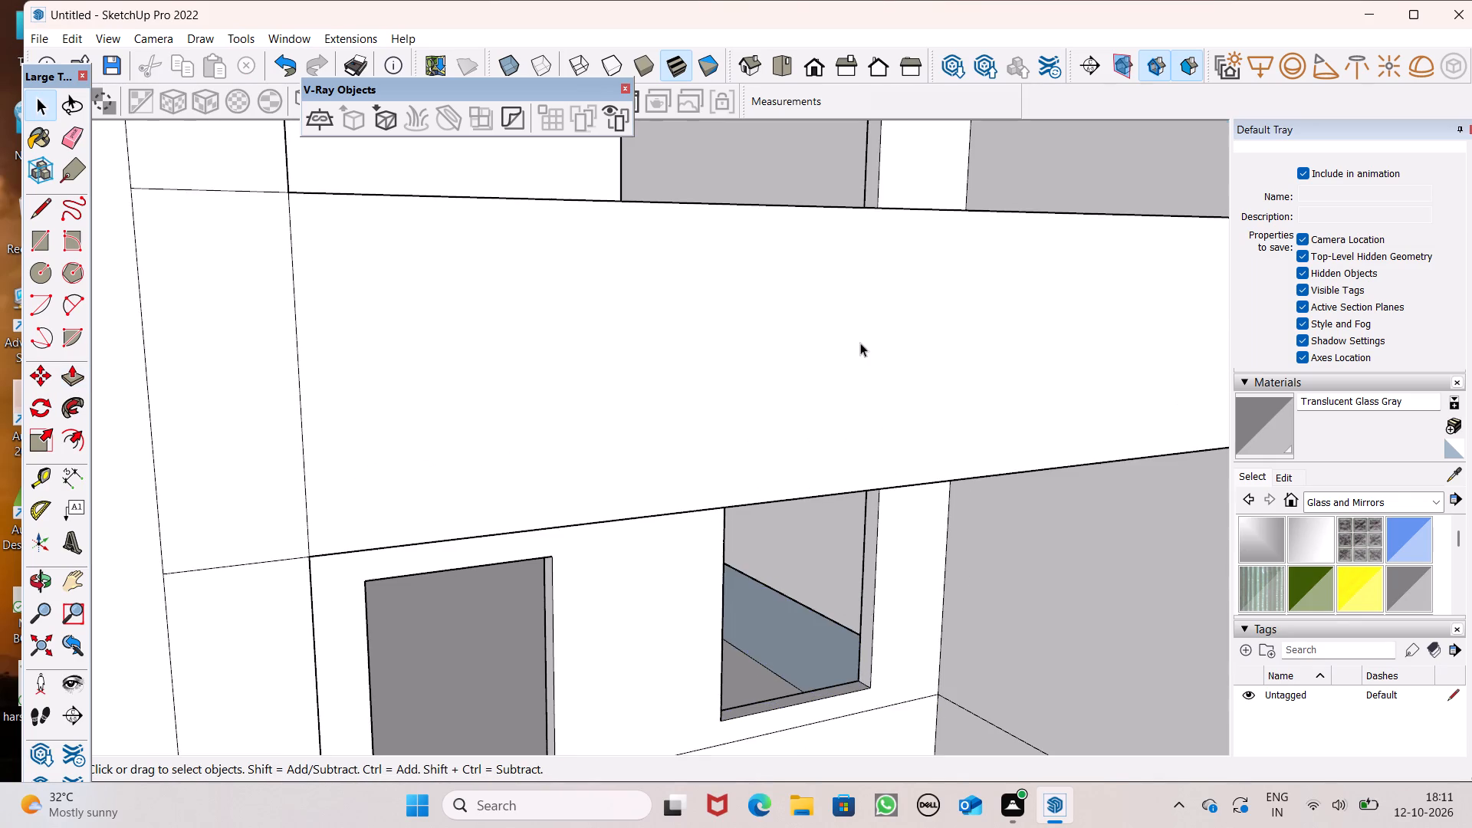
scroll(860, 343, down, 6)
middle_drag(861, 485, 741, 439)
scroll(743, 324, down, 6)
scroll(779, 481, down, 3)
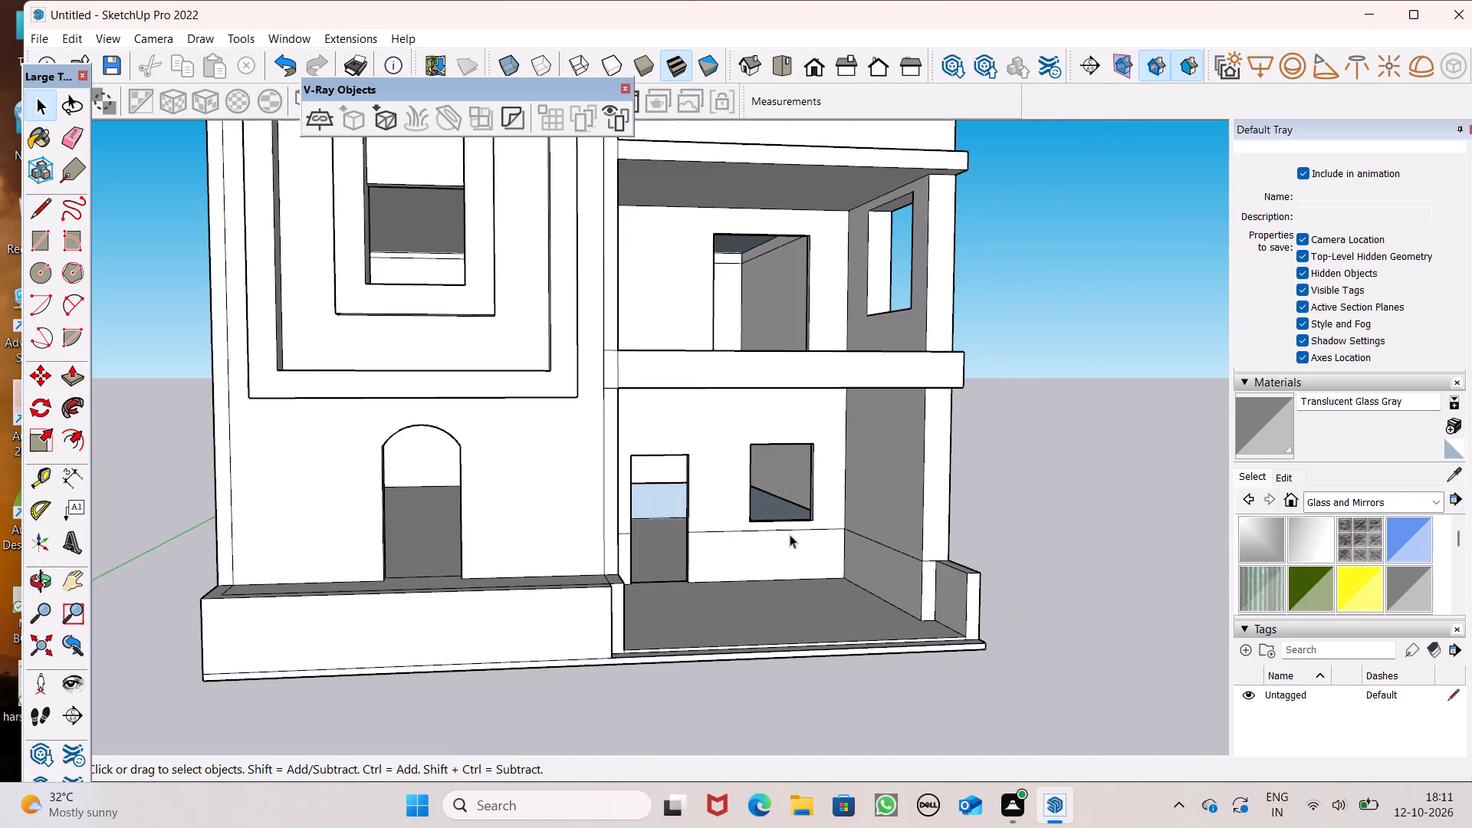
middle_drag(793, 541, 641, 557)
Erase the leftover horizontal lines on the open bay's tower-side wall and on its back wall on both sides of the doorway.
key(space)
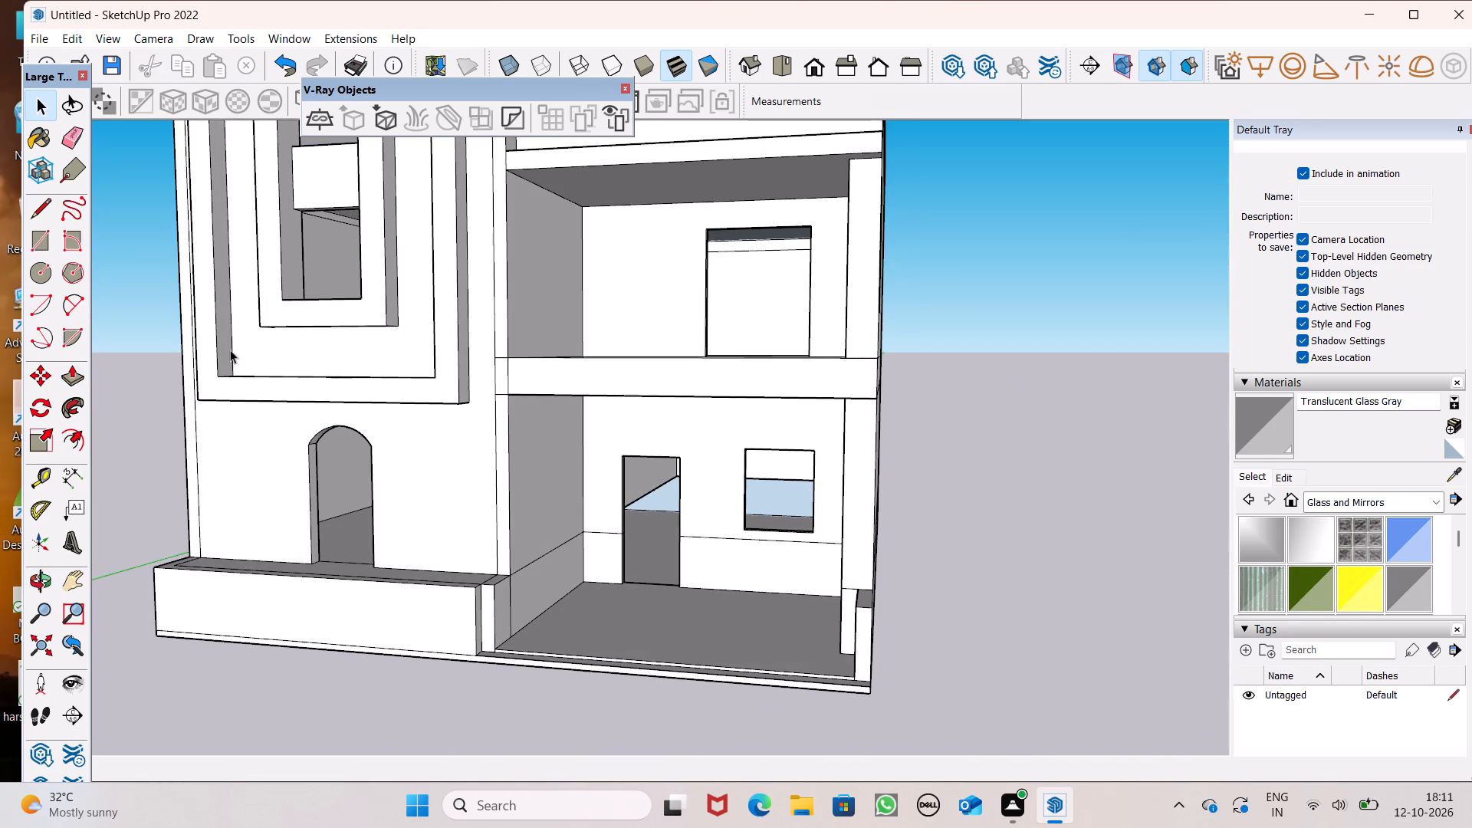
click(76, 127)
scroll(564, 558, up, 5)
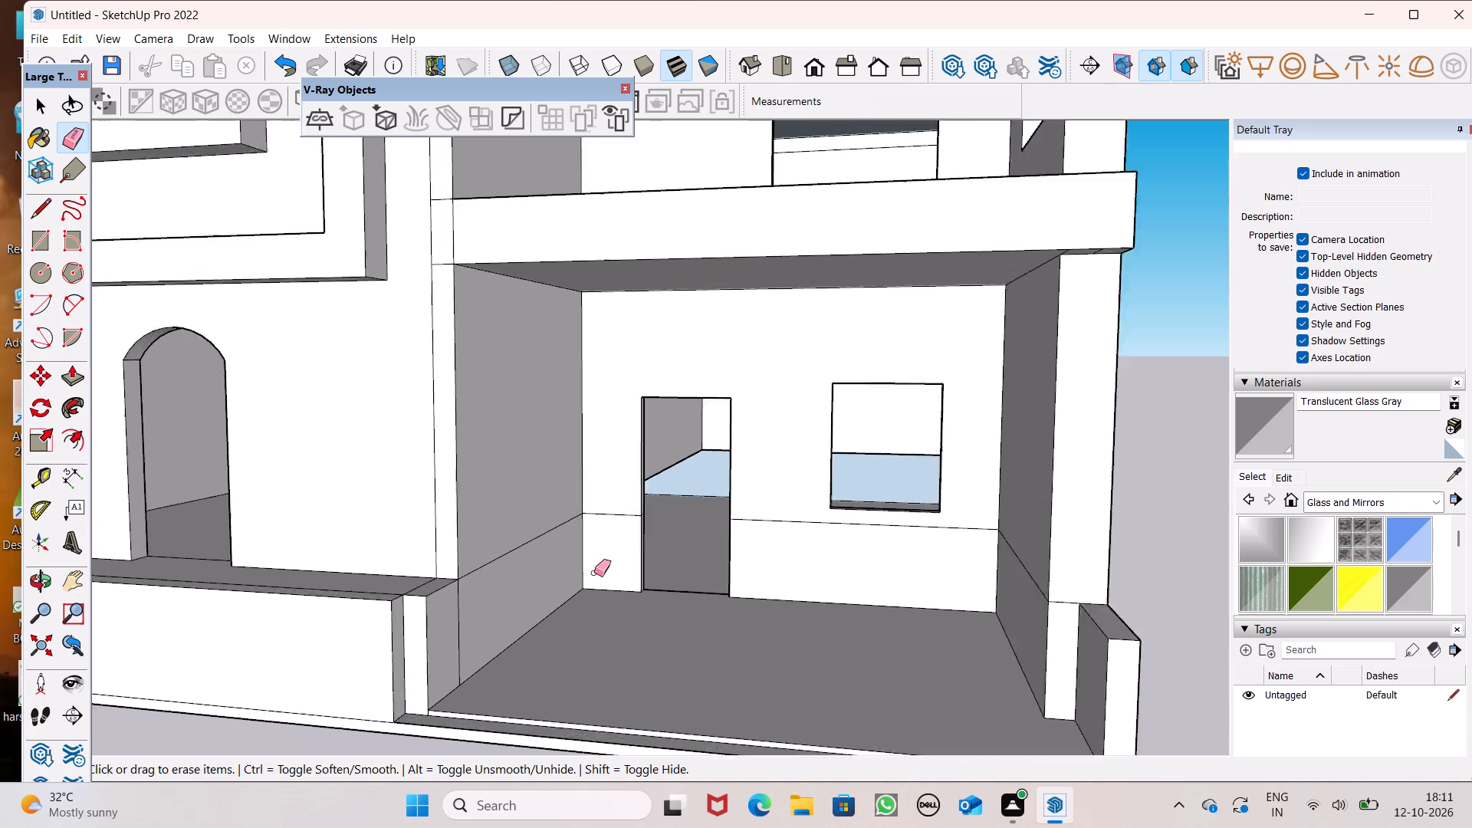
scroll(594, 573, up, 1)
click(531, 525)
click(609, 501)
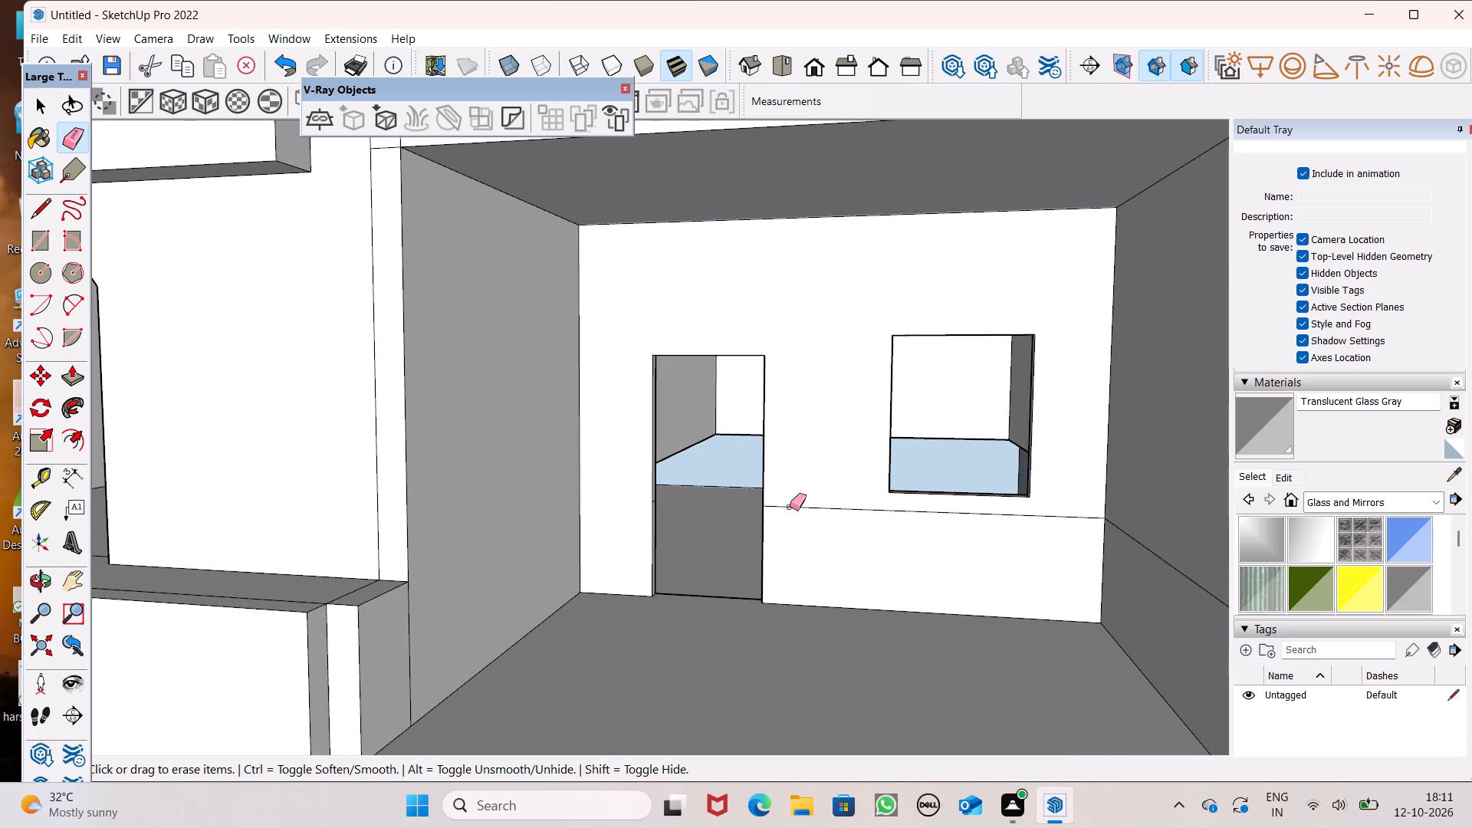
click(821, 498)
drag(825, 504, 830, 512)
key(space)
scroll(830, 511, down, 5)
middle_click(830, 511)
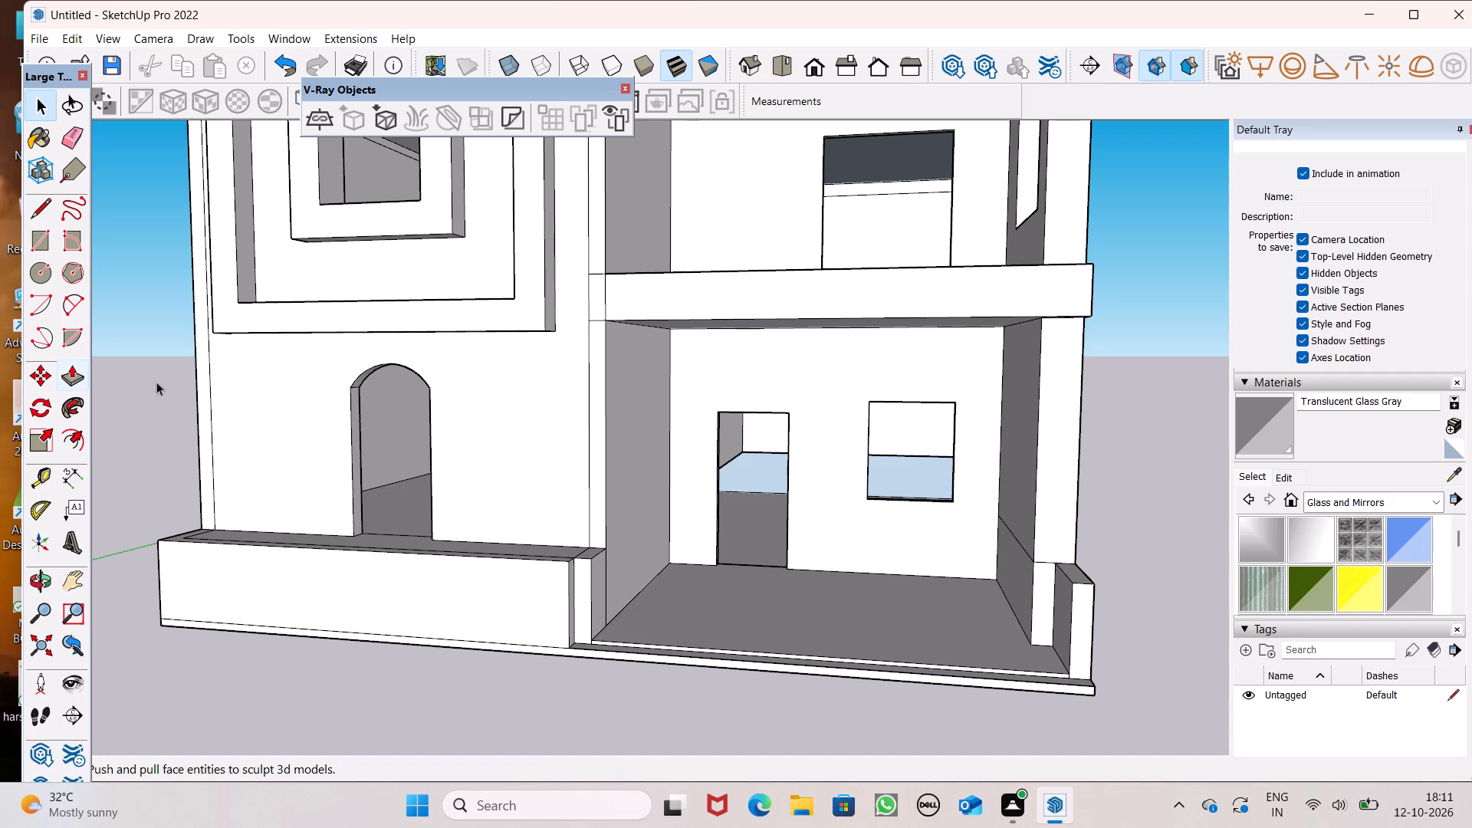
Erase the vertical line along the tower front's outer edge, on the side away from the open bay.
scroll(376, 383, down, 1)
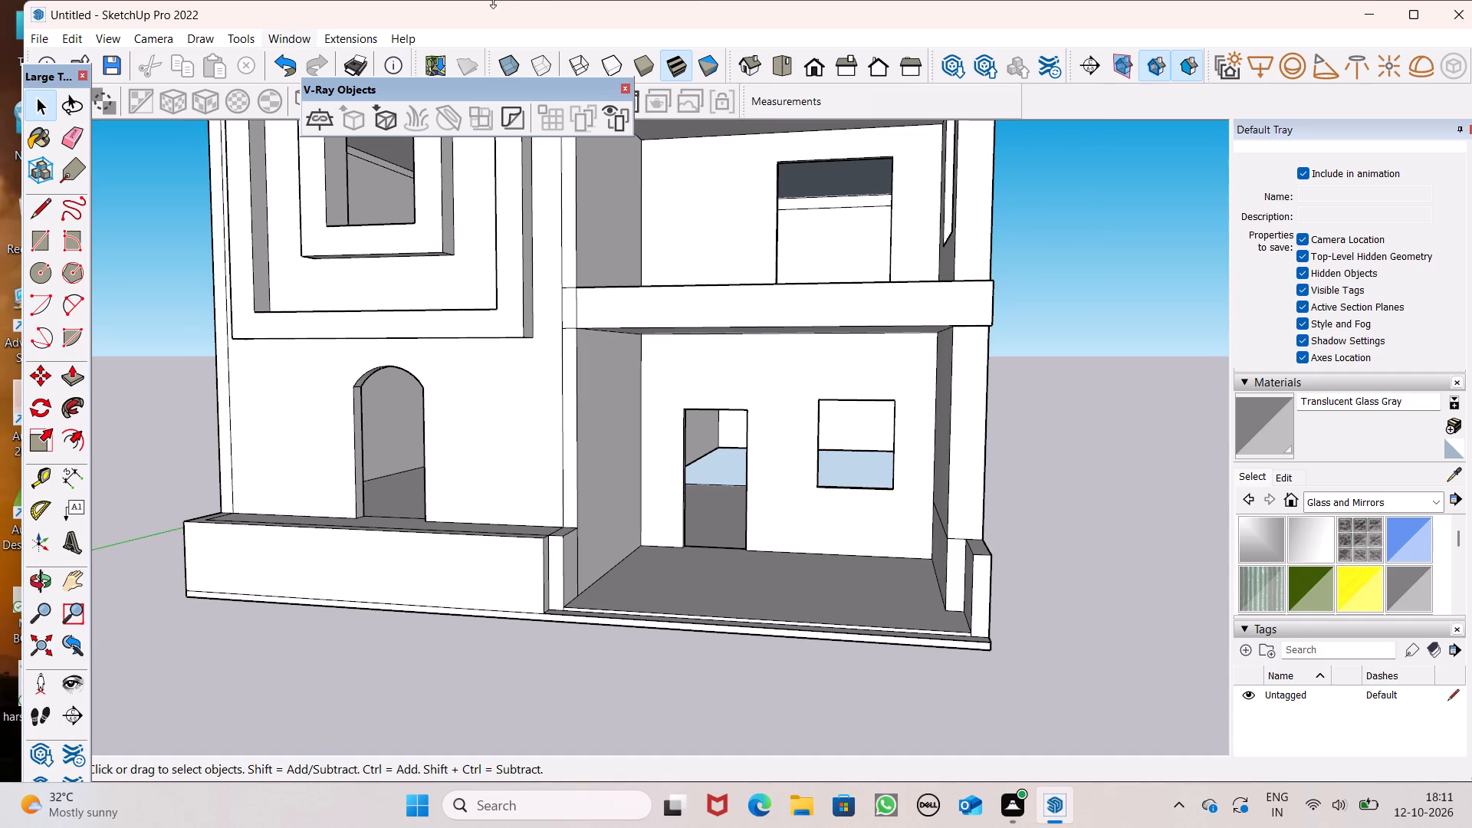
scroll(609, 26, down, 1)
middle_drag(662, 71, 682, 120)
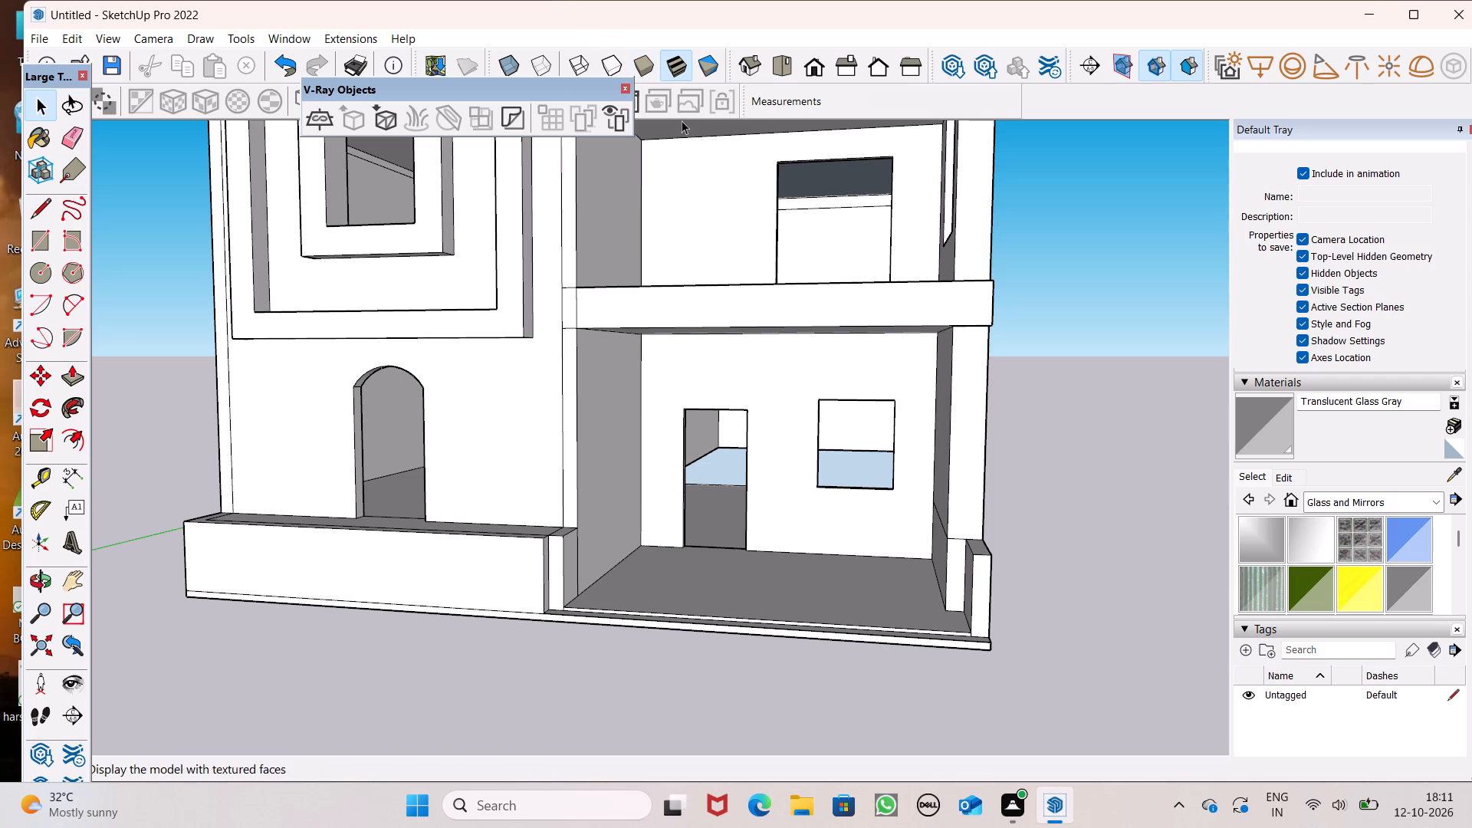
middle_drag(682, 120, 717, 231)
scroll(652, 257, down, 1)
middle_drag(622, 298, 713, 459)
scroll(537, 389, down, 5)
scroll(558, 323, down, 5)
scroll(537, 201, up, 6)
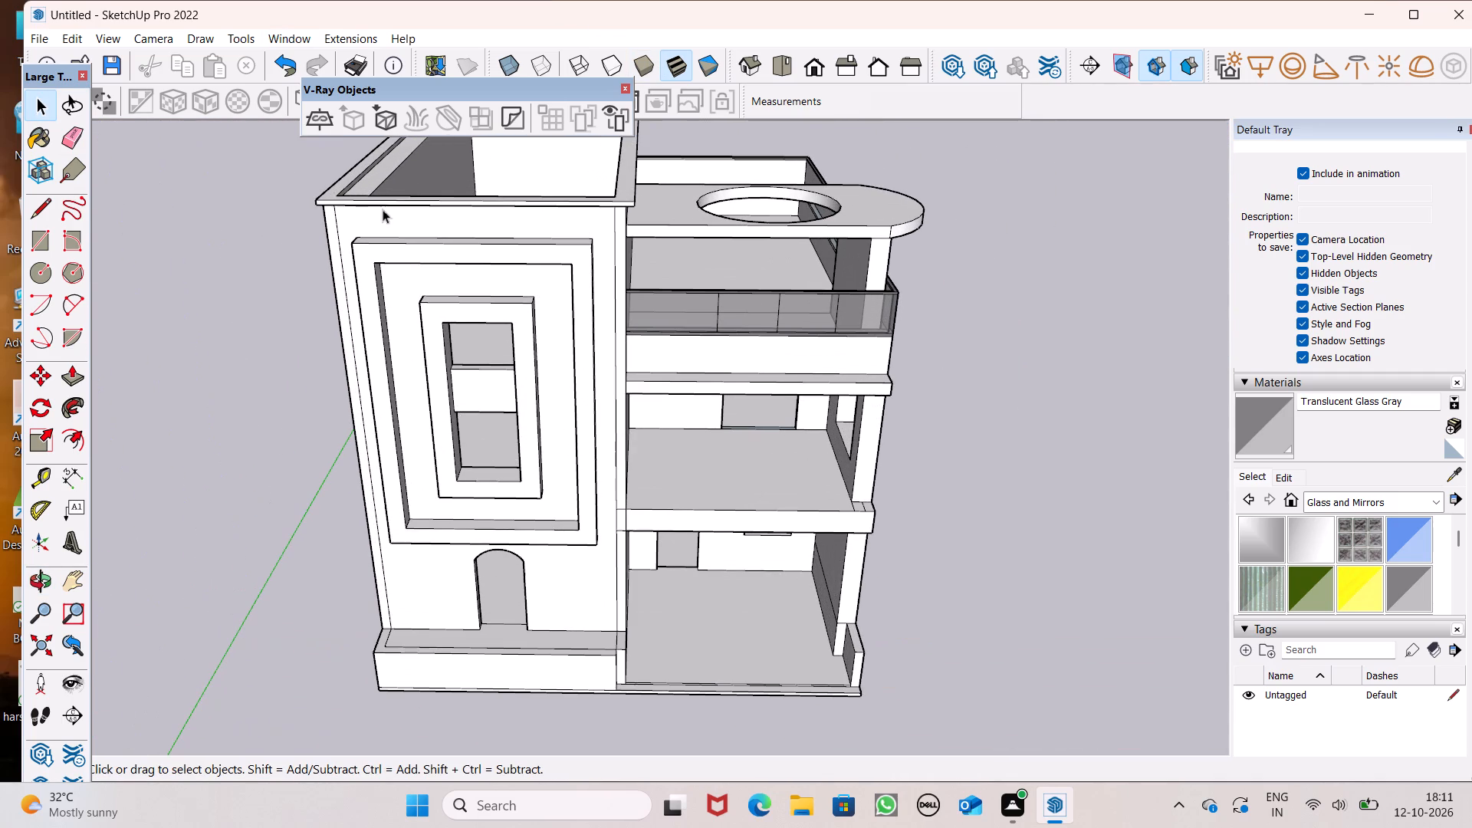
click(74, 143)
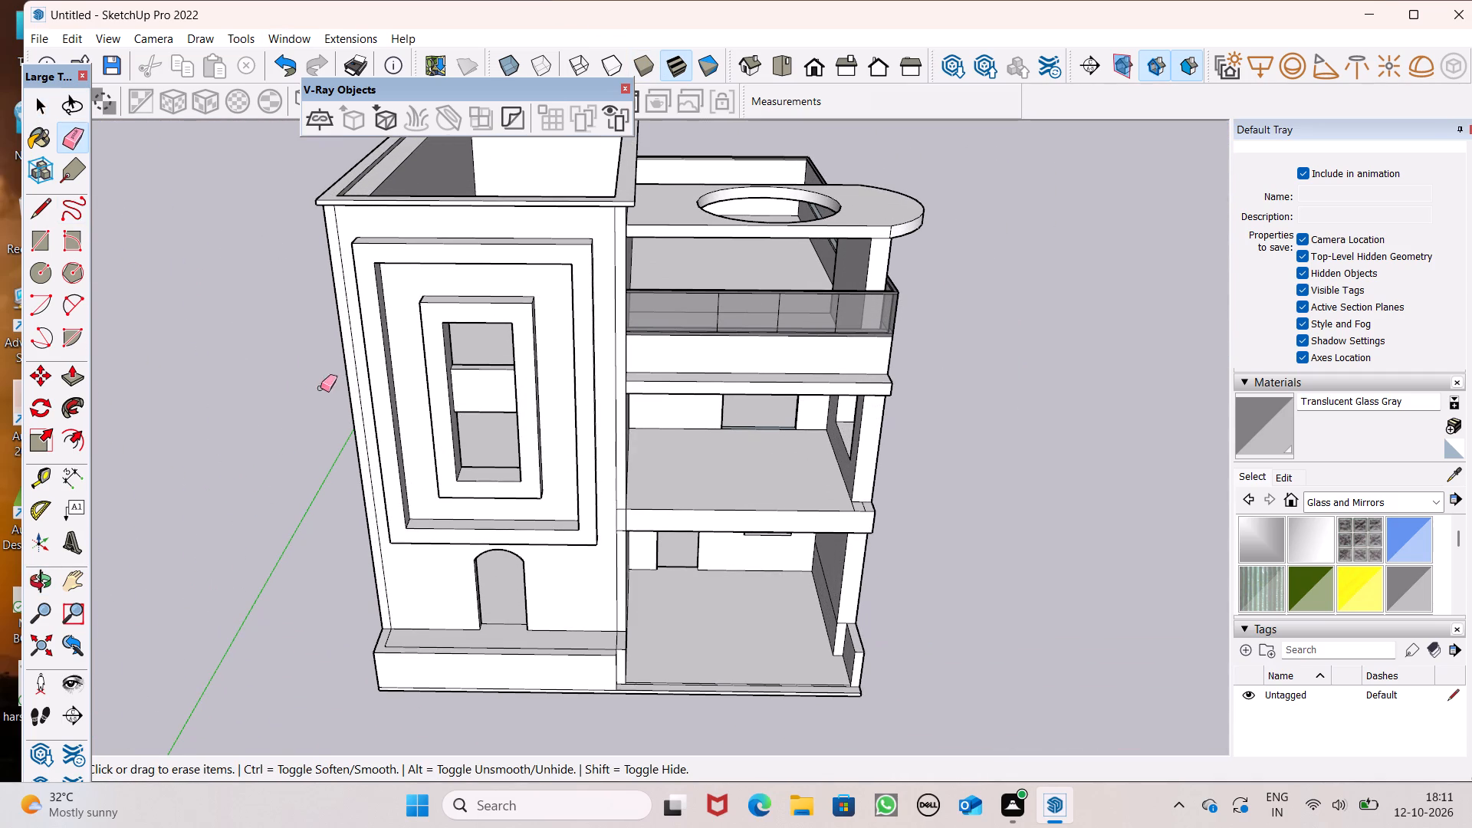
scroll(306, 376, up, 1)
scroll(296, 364, down, 1)
scroll(296, 364, up, 8)
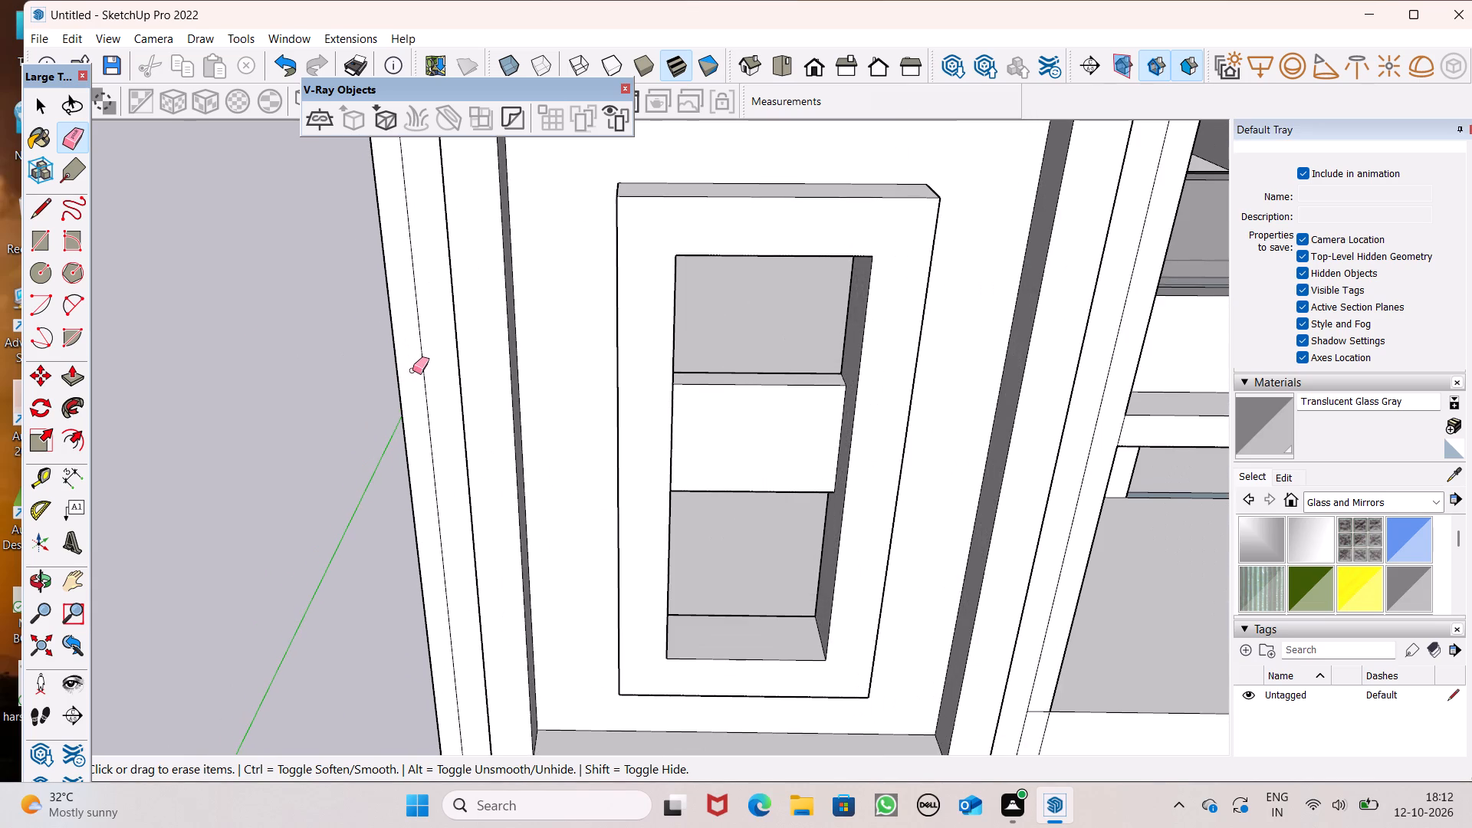
click(421, 370)
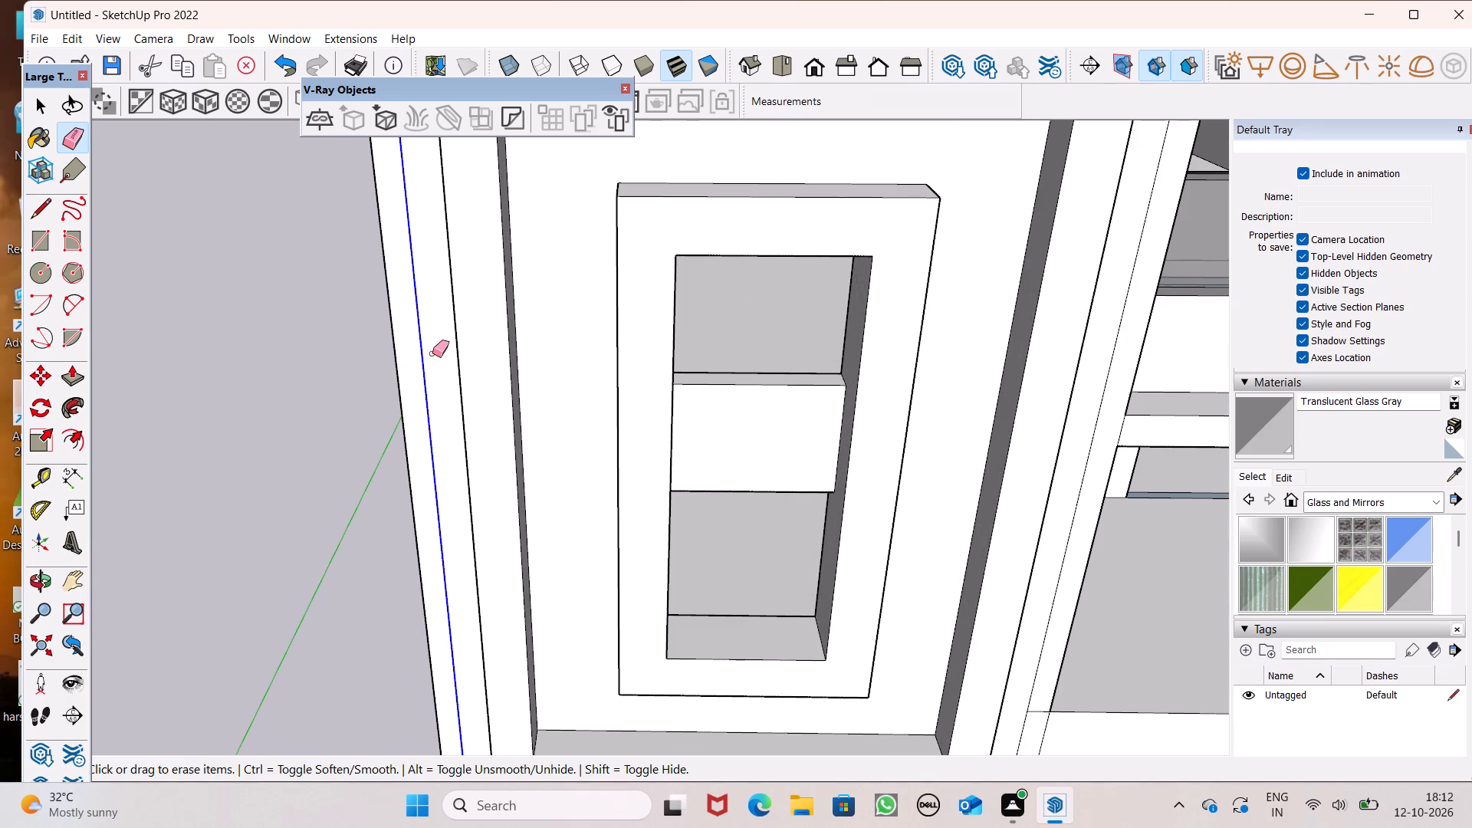
Erase the vertical lines on the tower front beside the open bay, both below and above the first-floor slab.
scroll(455, 333, down, 3)
scroll(456, 335, up, 1)
scroll(456, 337, down, 10)
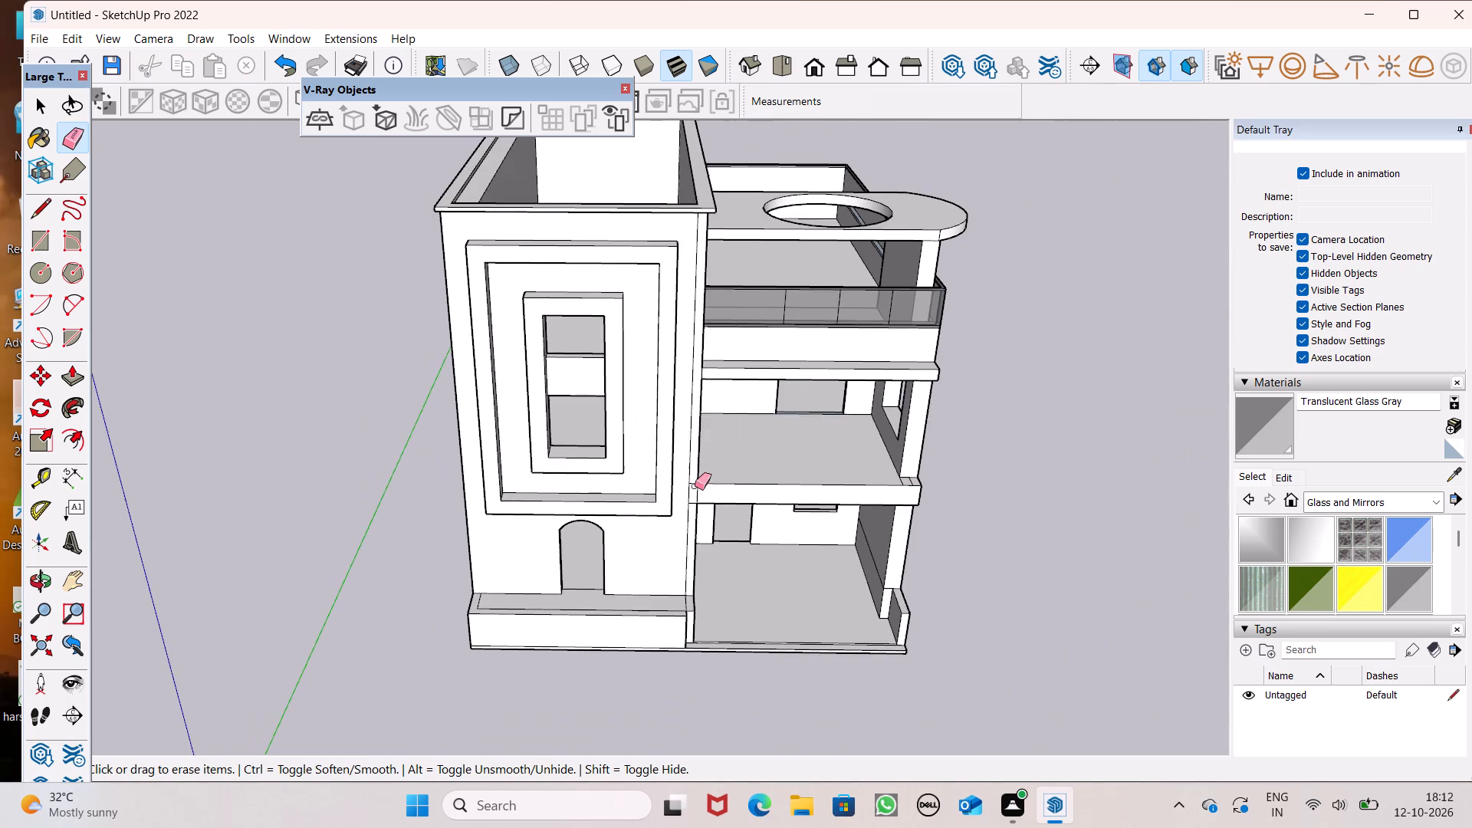
middle_drag(695, 490, 600, 443)
scroll(616, 577, up, 5)
click(688, 468)
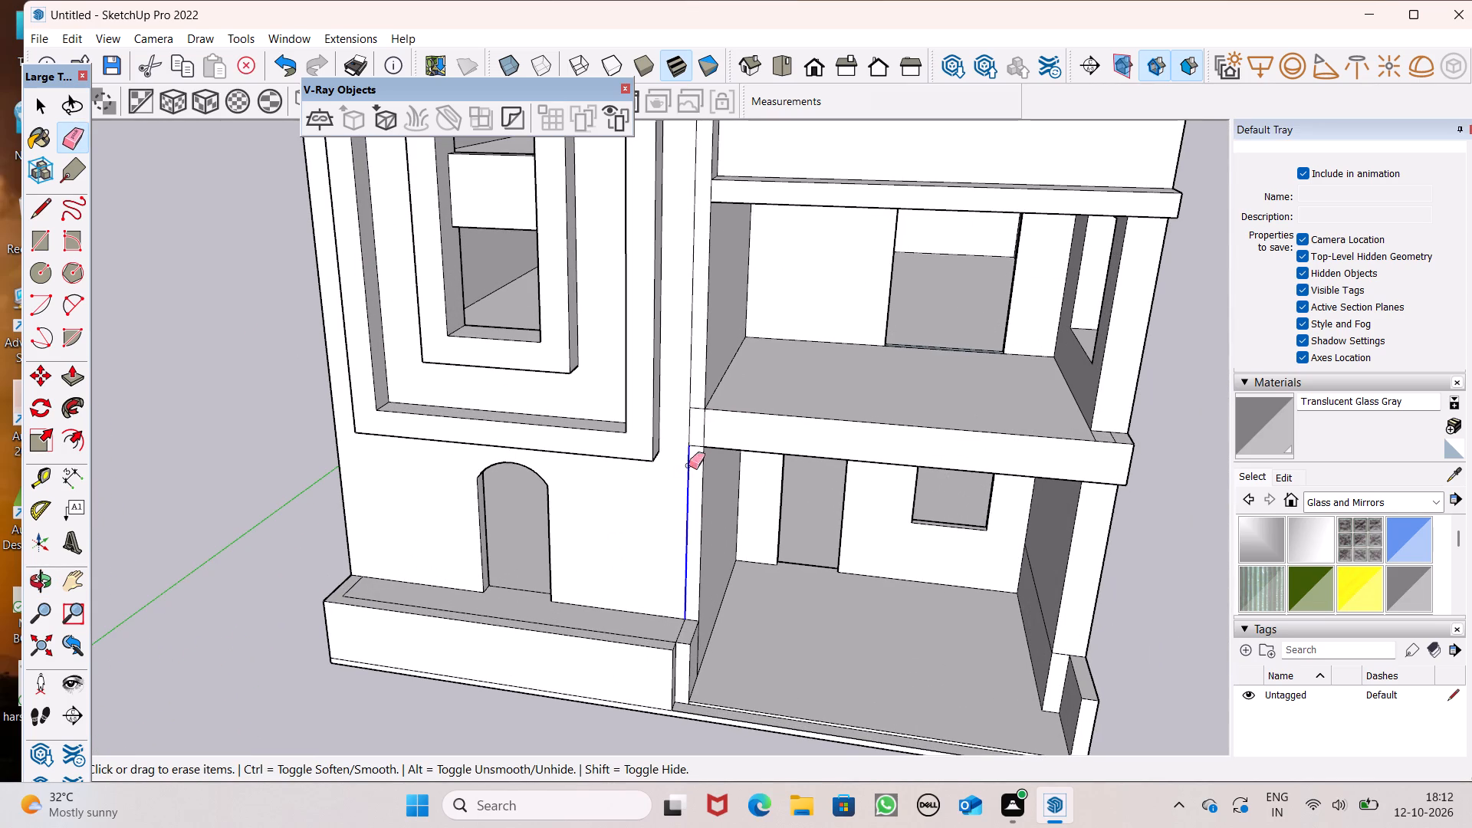
scroll(646, 340, down, 9)
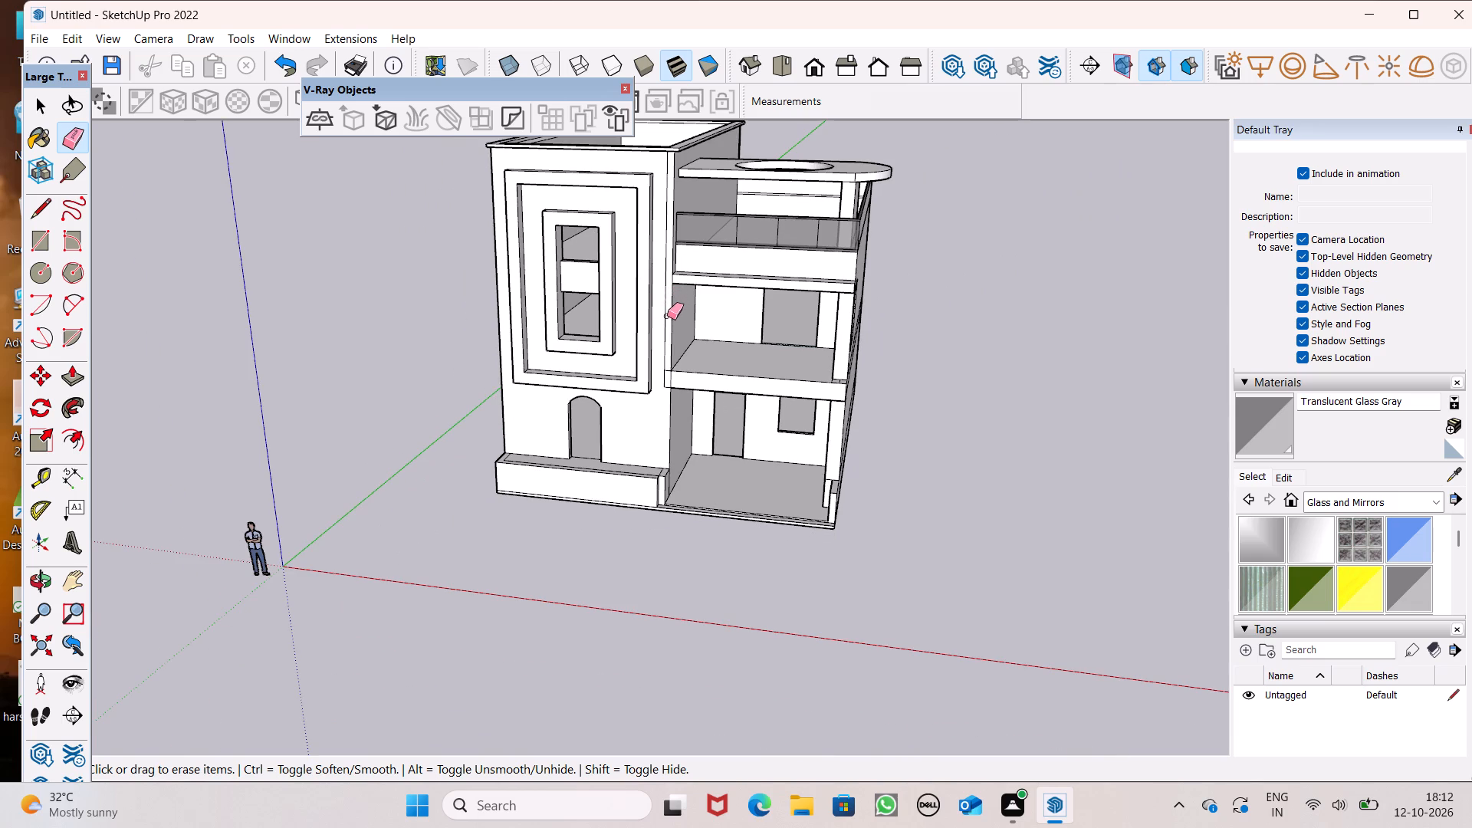
click(667, 316)
scroll(672, 301, down, 1)
middle_drag(728, 367, 778, 297)
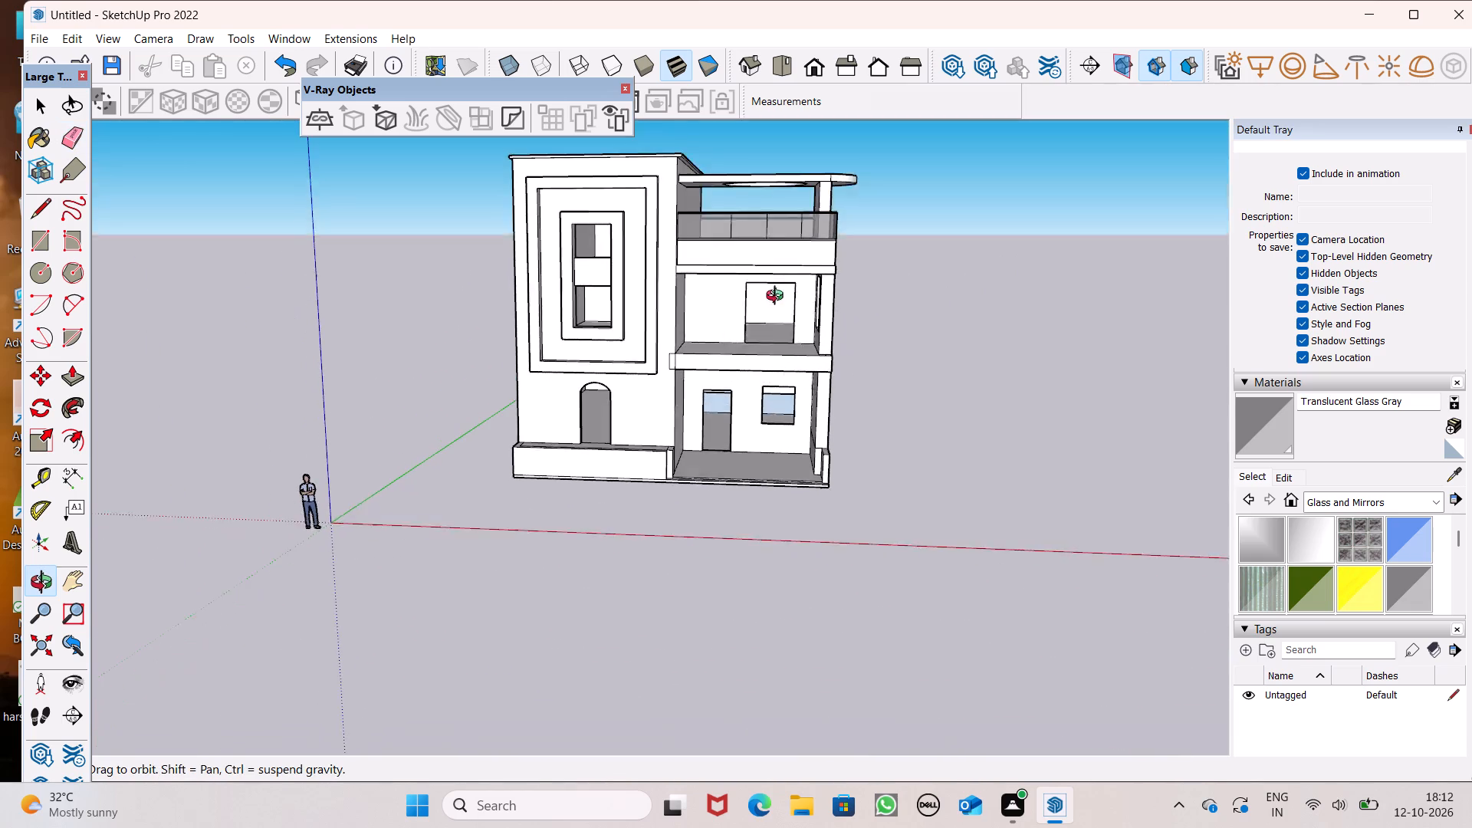
middle_drag(778, 297, 789, 288)
key(space)
Erase the short vertical lines and end outline where the first-floor slab's front band meets the tower front.
scroll(672, 360, up, 1)
click(71, 144)
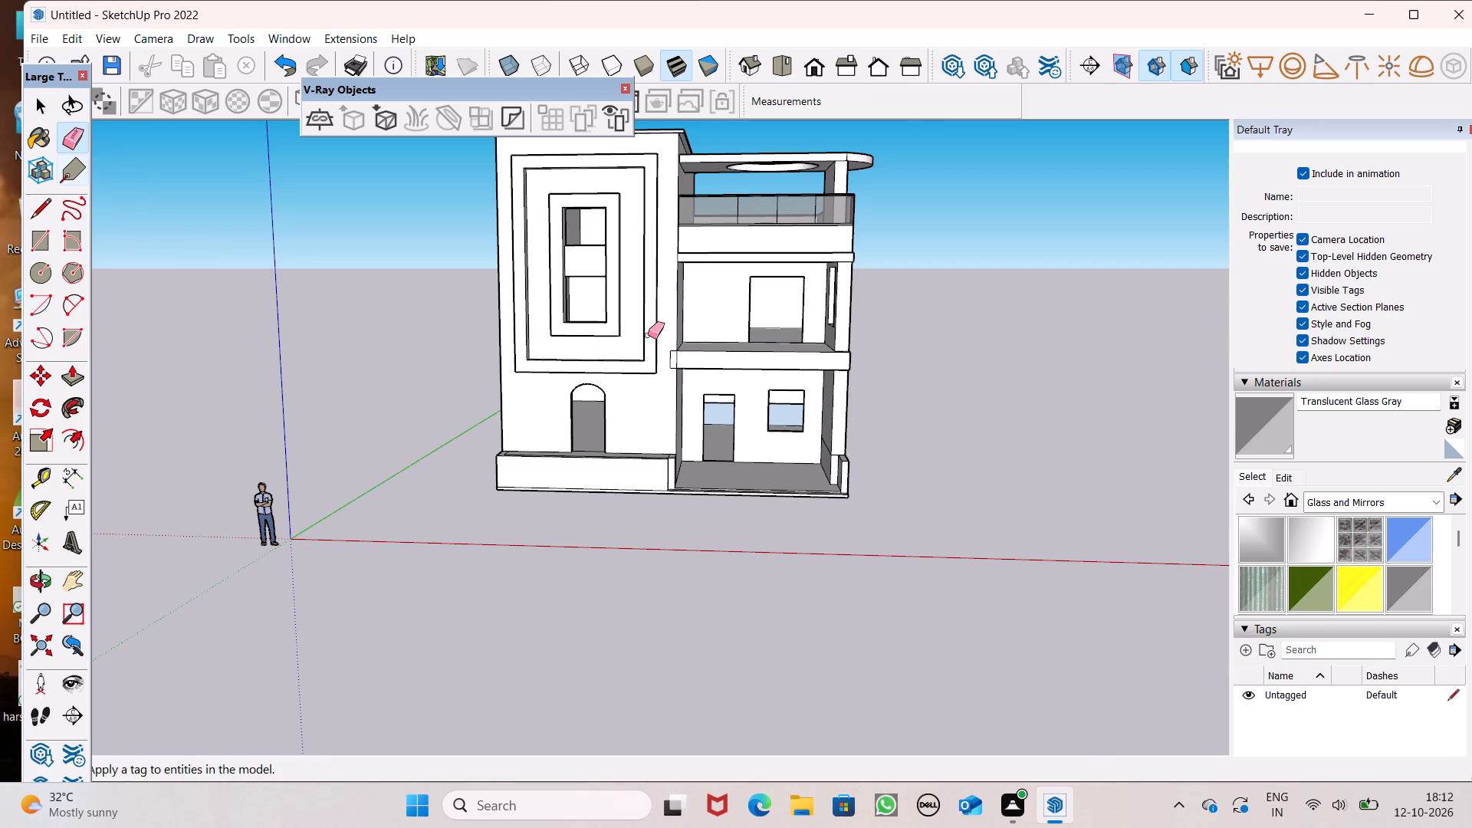
scroll(754, 352, up, 7)
scroll(634, 373, up, 4)
drag(580, 369, 580, 361)
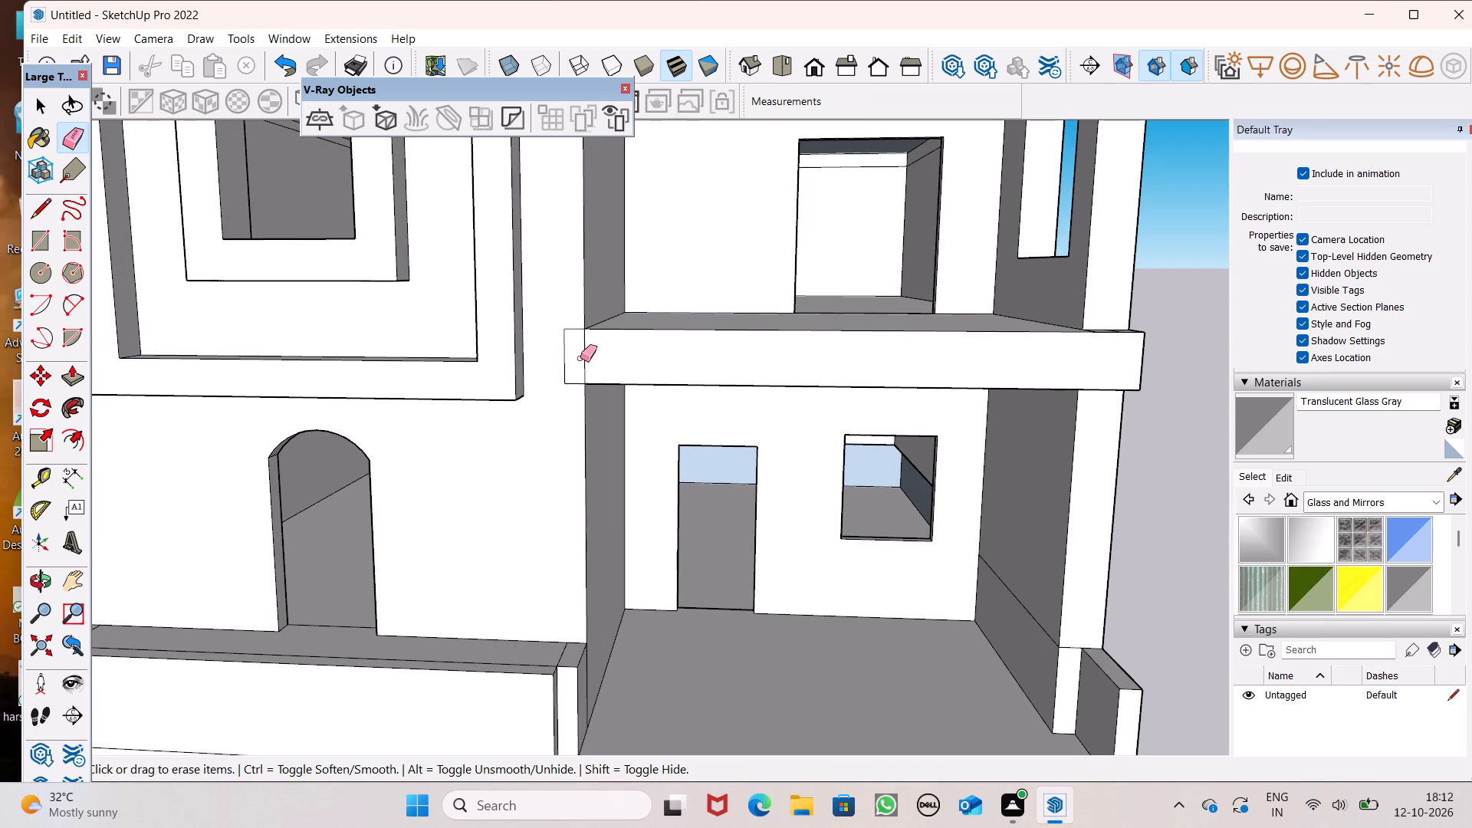
click(583, 353)
scroll(575, 383, down, 5)
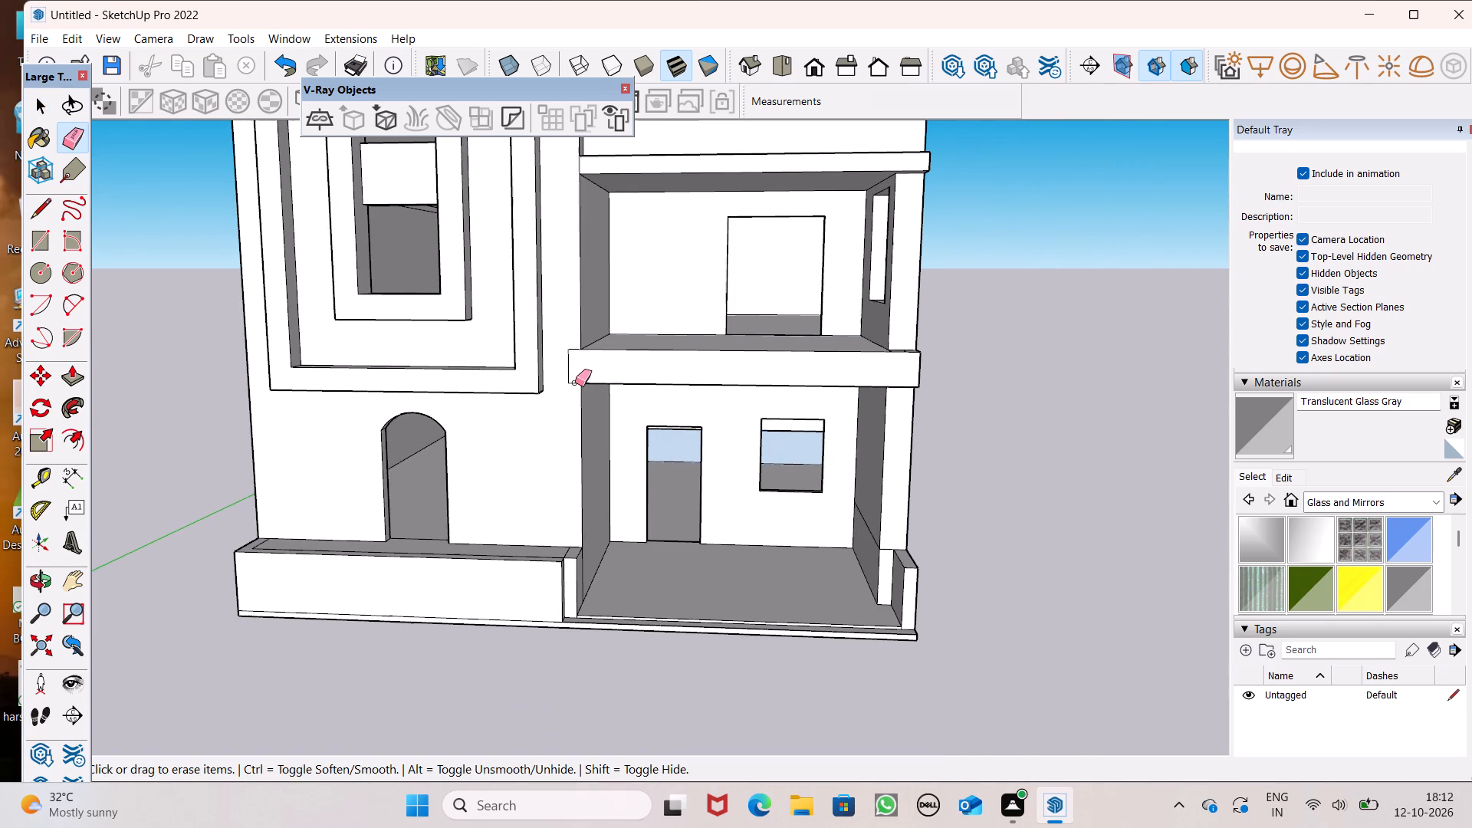
drag(571, 346, 572, 363)
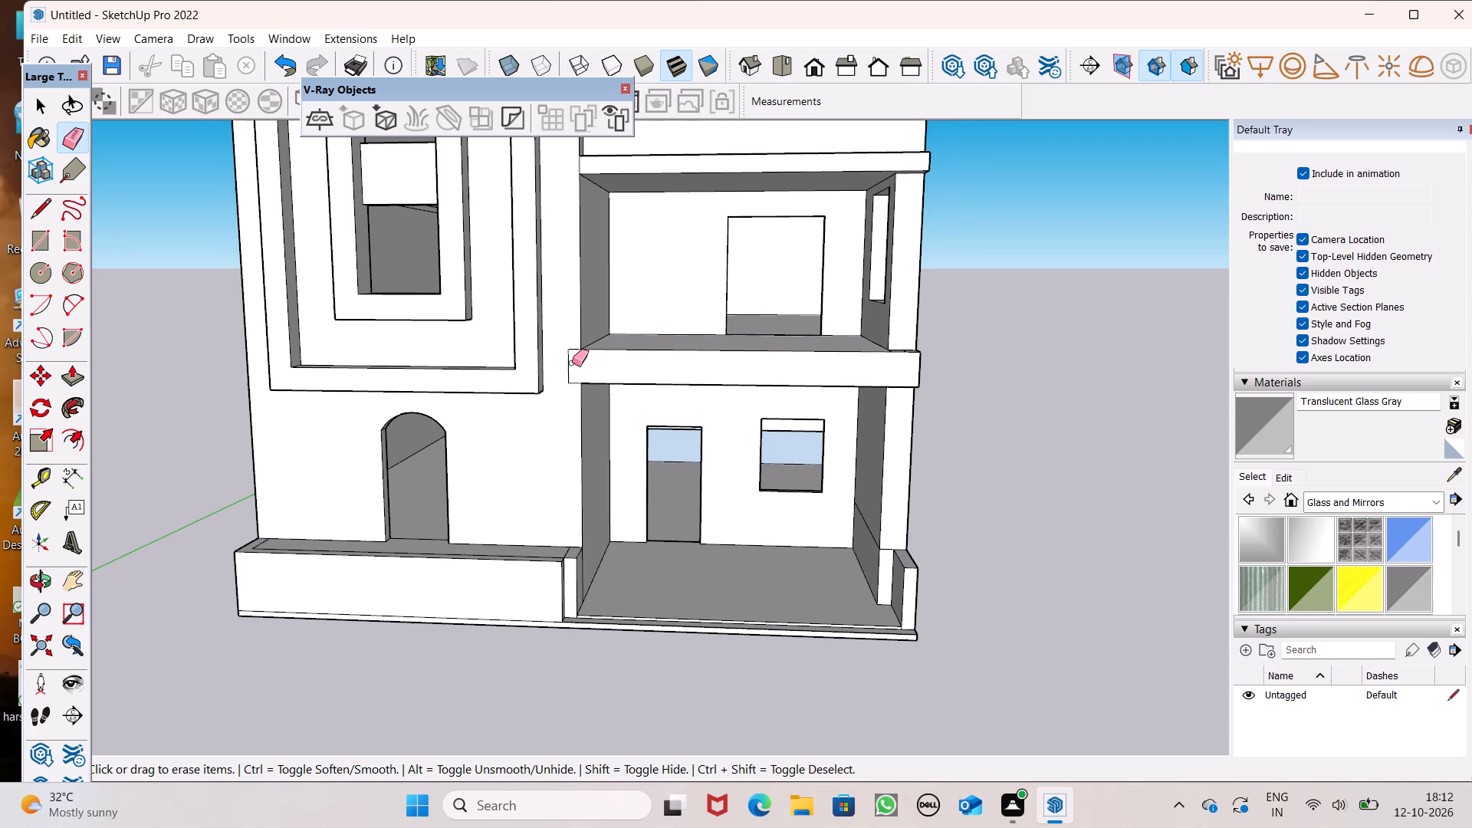
drag(572, 363, 564, 374)
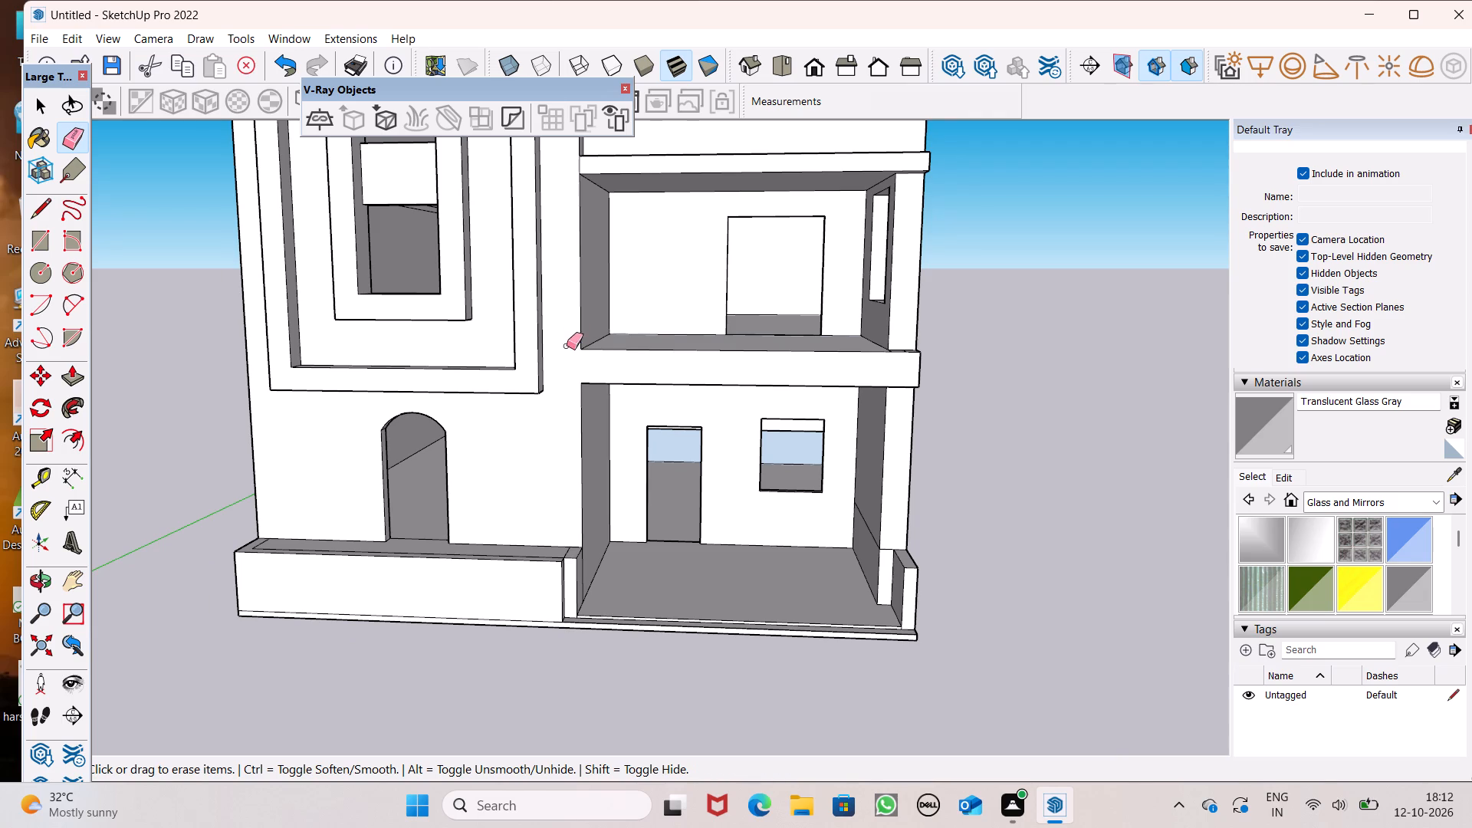
Push the head of the first-floor side-wall window opening down by 5 5/8".
scroll(601, 478, down, 7)
scroll(660, 342, up, 4)
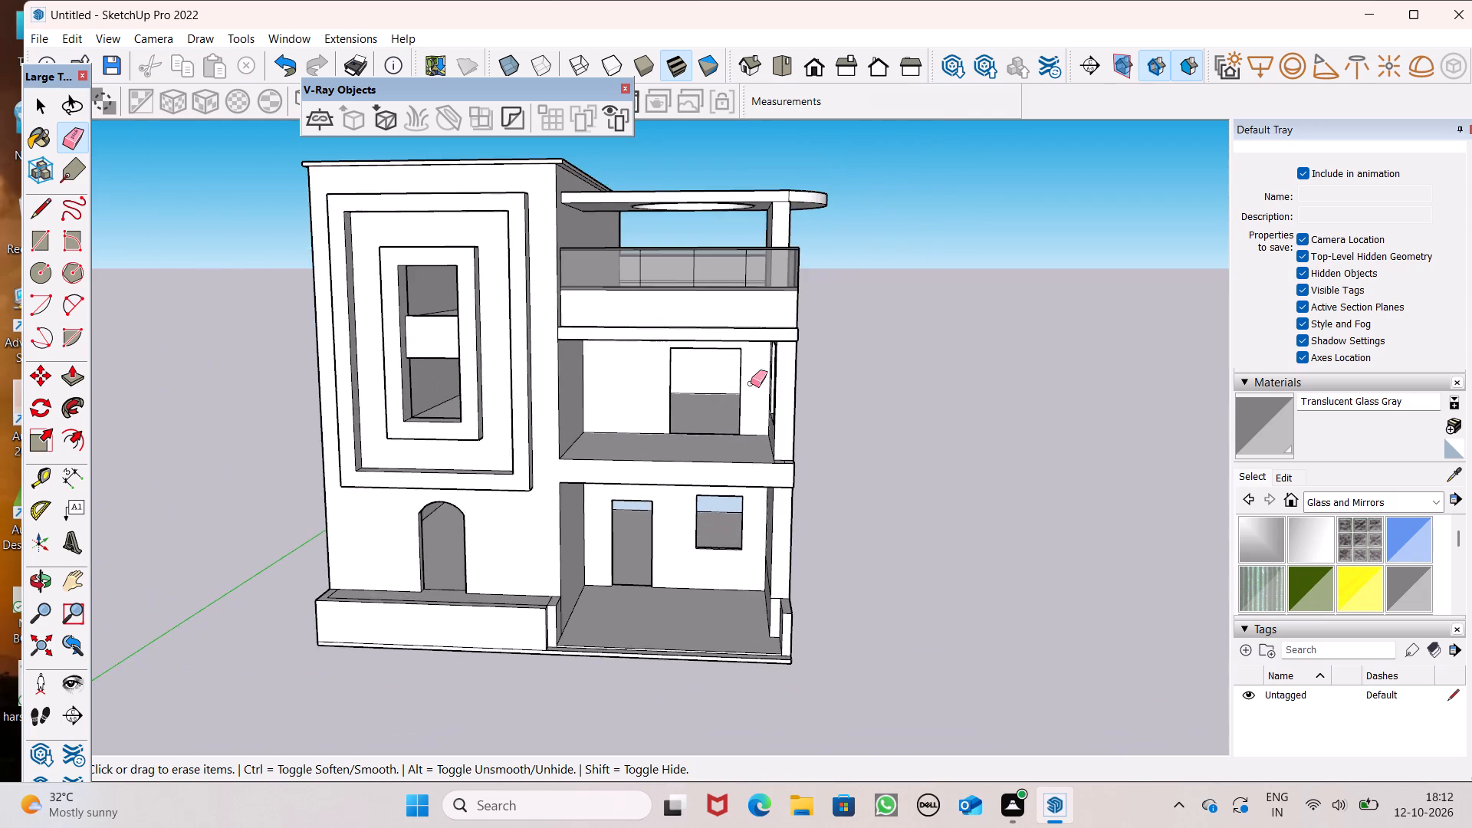
middle_drag(755, 405, 799, 292)
scroll(774, 292, up, 1)
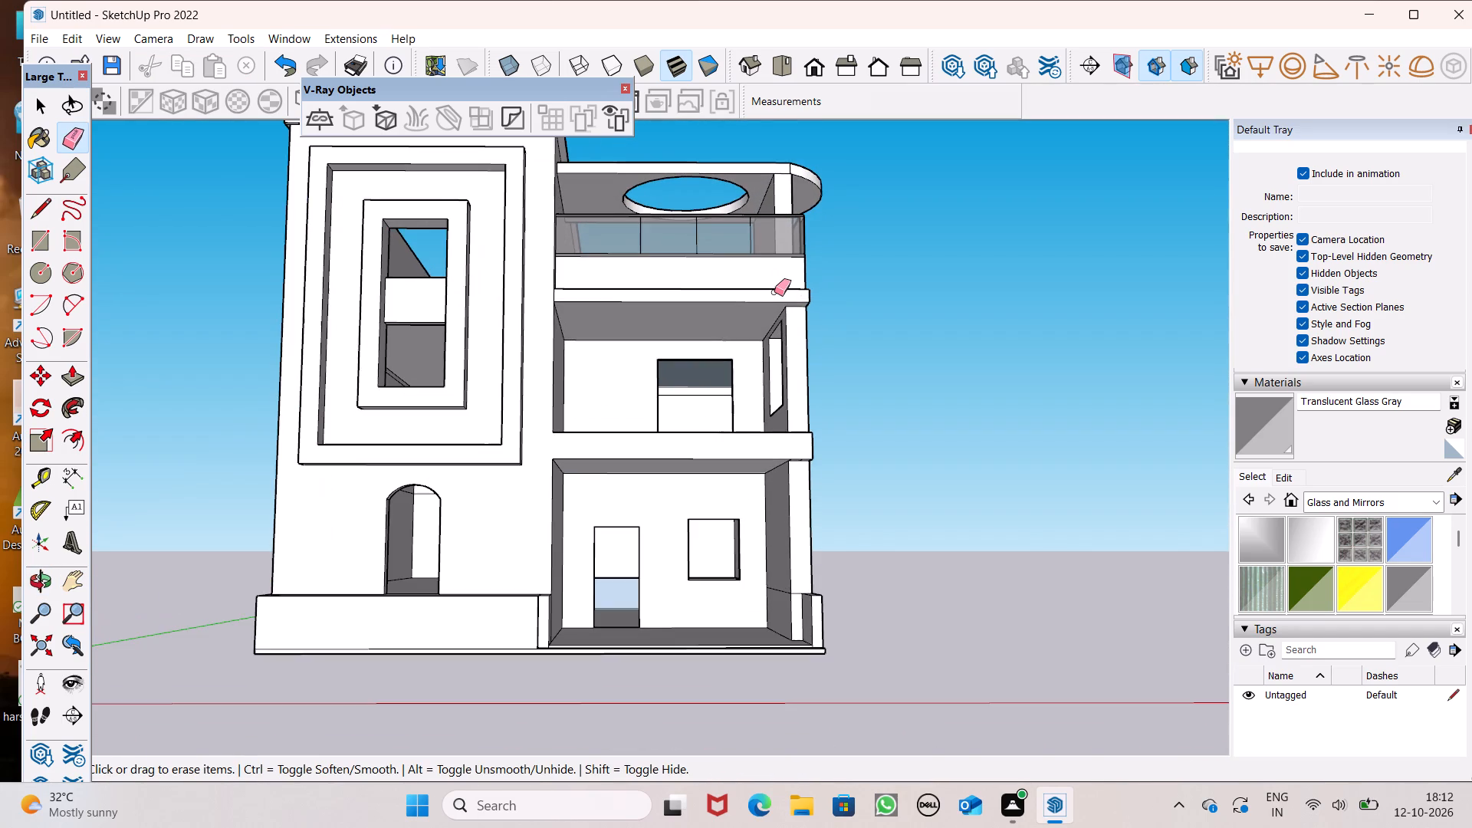
scroll(774, 292, up, 2)
middle_drag(856, 428, 524, 309)
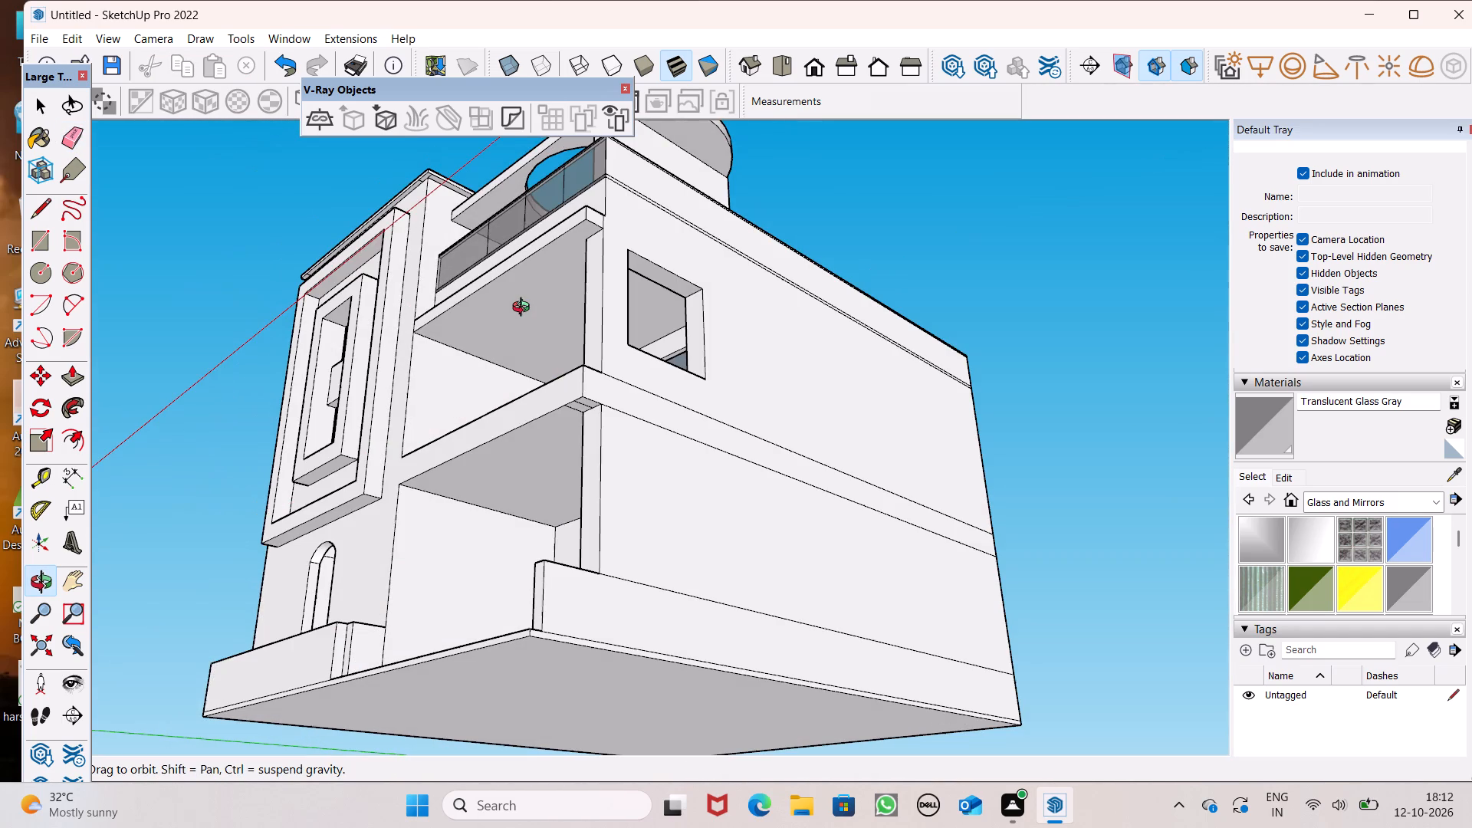
middle_drag(524, 309, 521, 309)
click(77, 389)
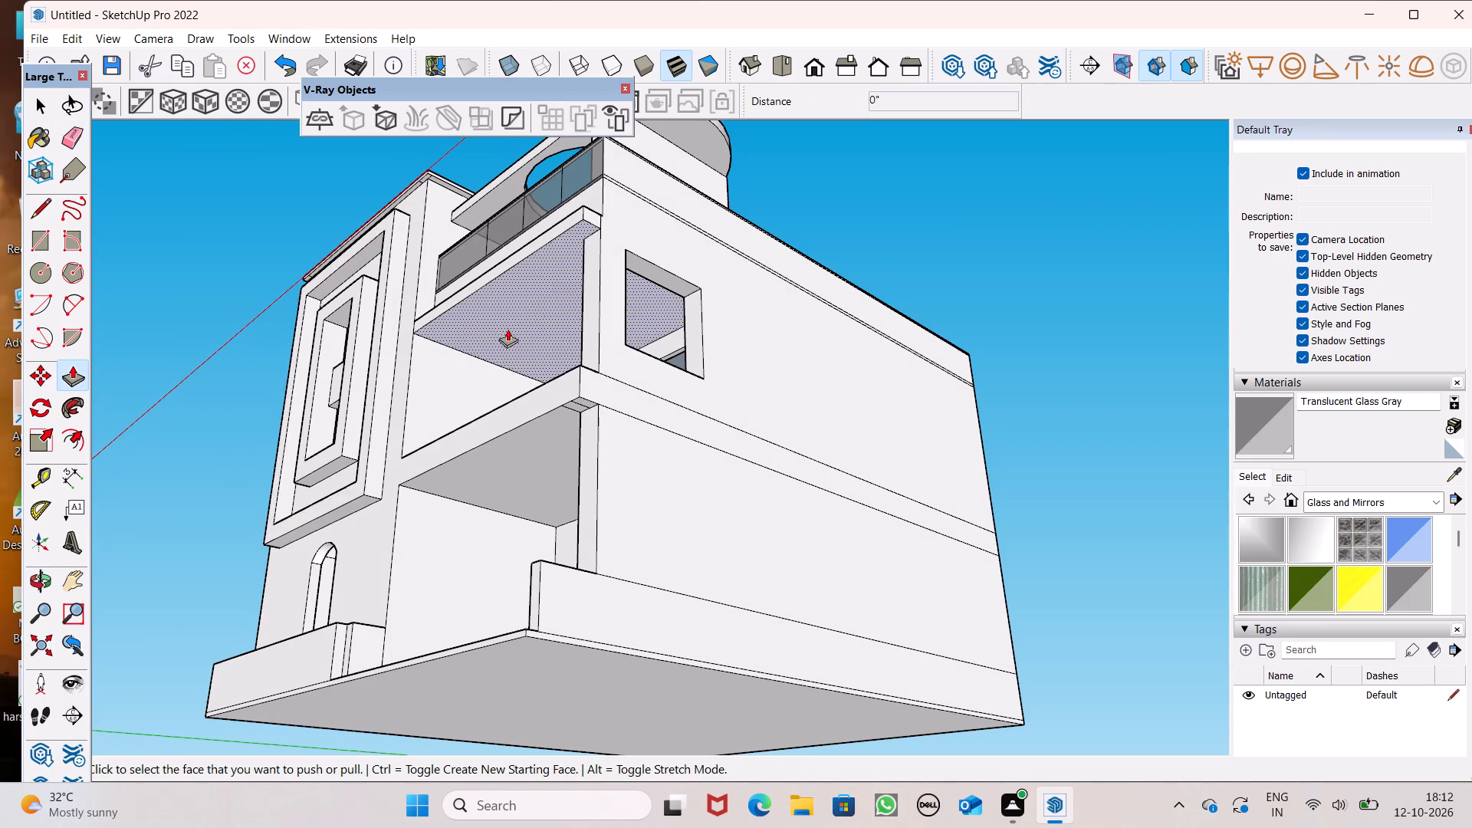
scroll(563, 274, up, 6)
drag(711, 263, 716, 274)
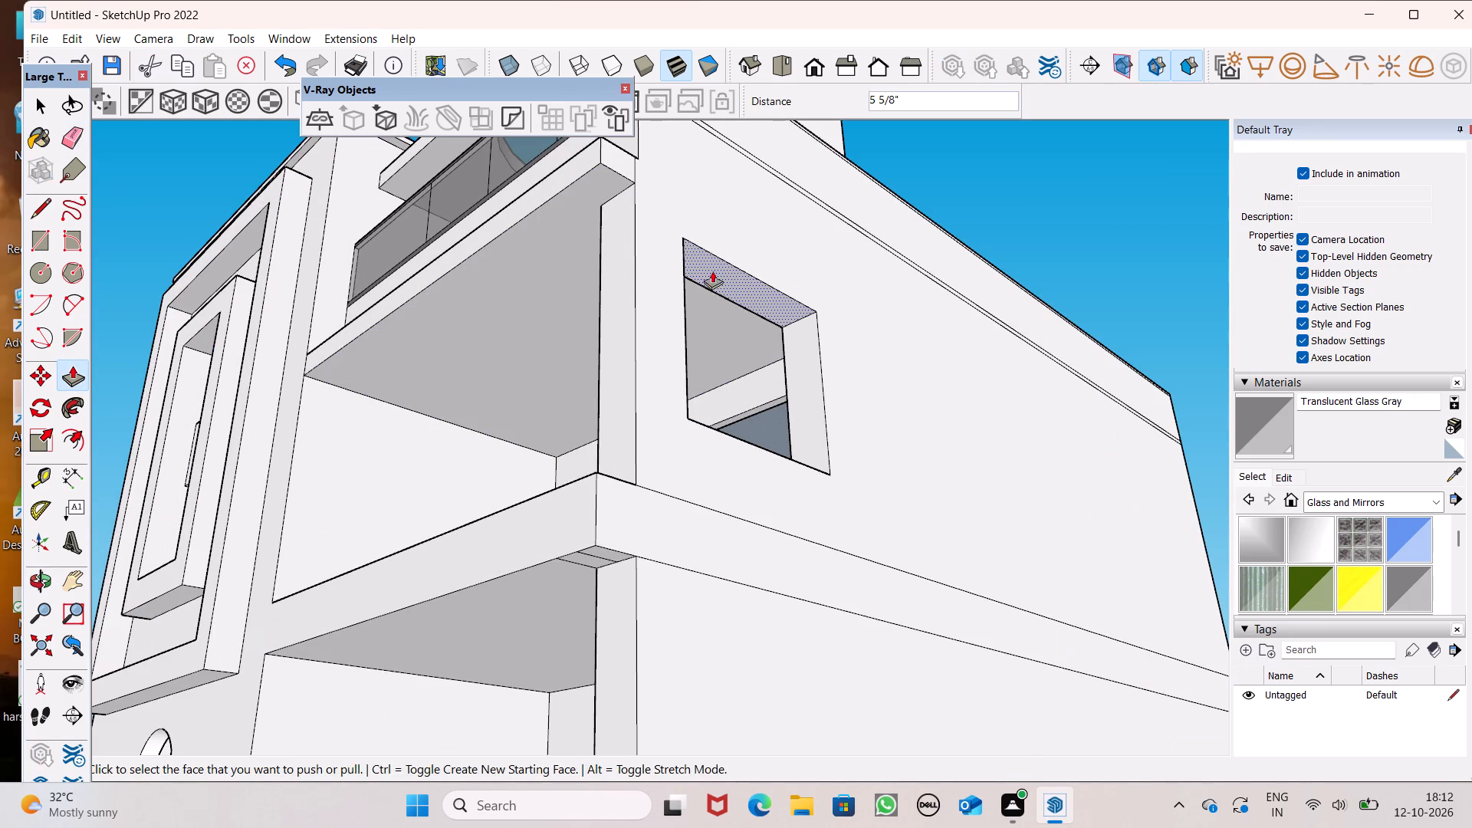
Draw a 19' 5 5/8" by 1' 6" rectangle along the base of the balcony parapet's front face, just above the projecting slab band.
scroll(702, 257, down, 4)
middle_drag(720, 331, 1113, 435)
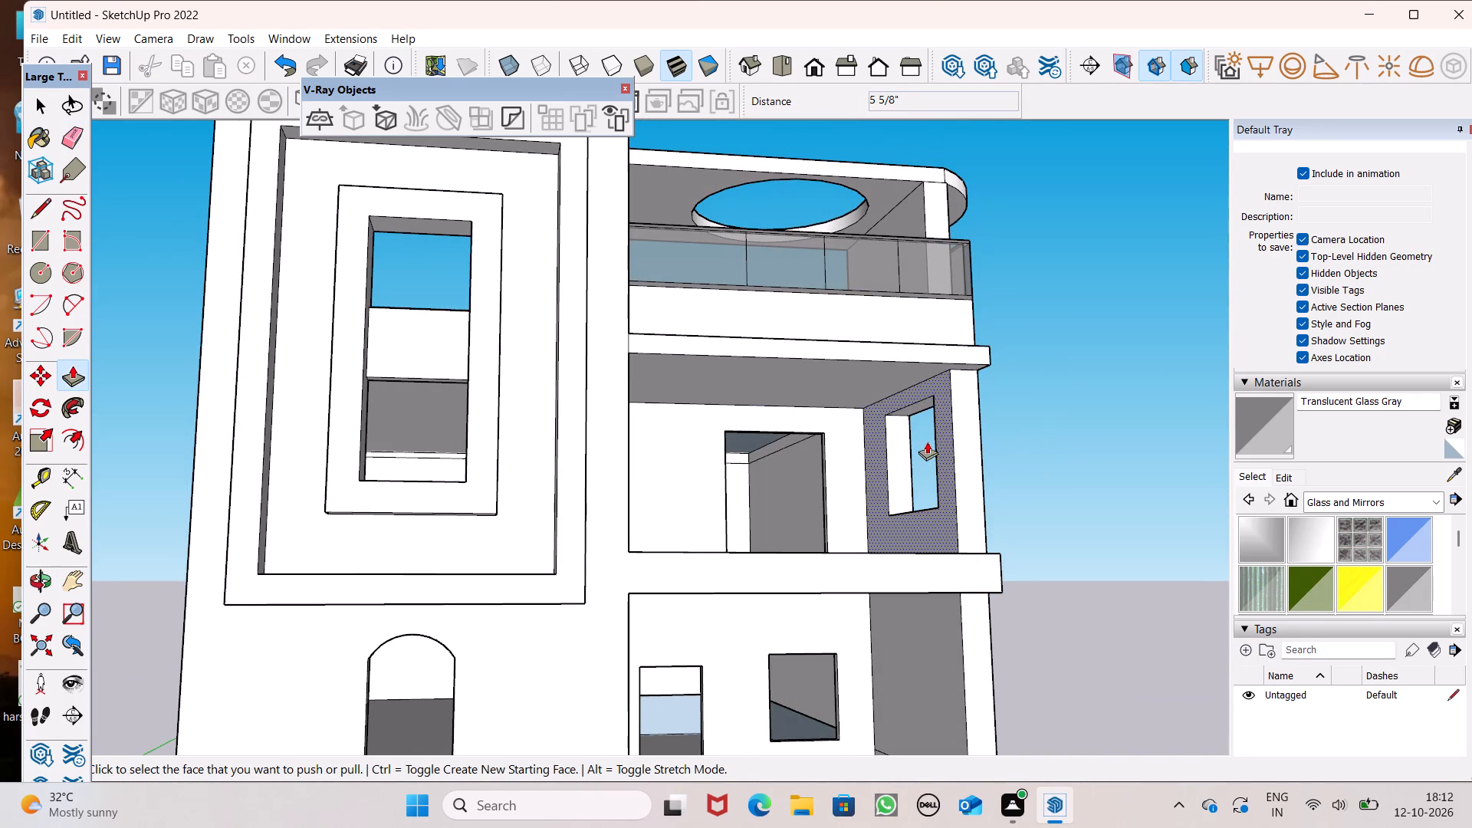
scroll(923, 438, up, 1)
middle_drag(922, 530, 810, 536)
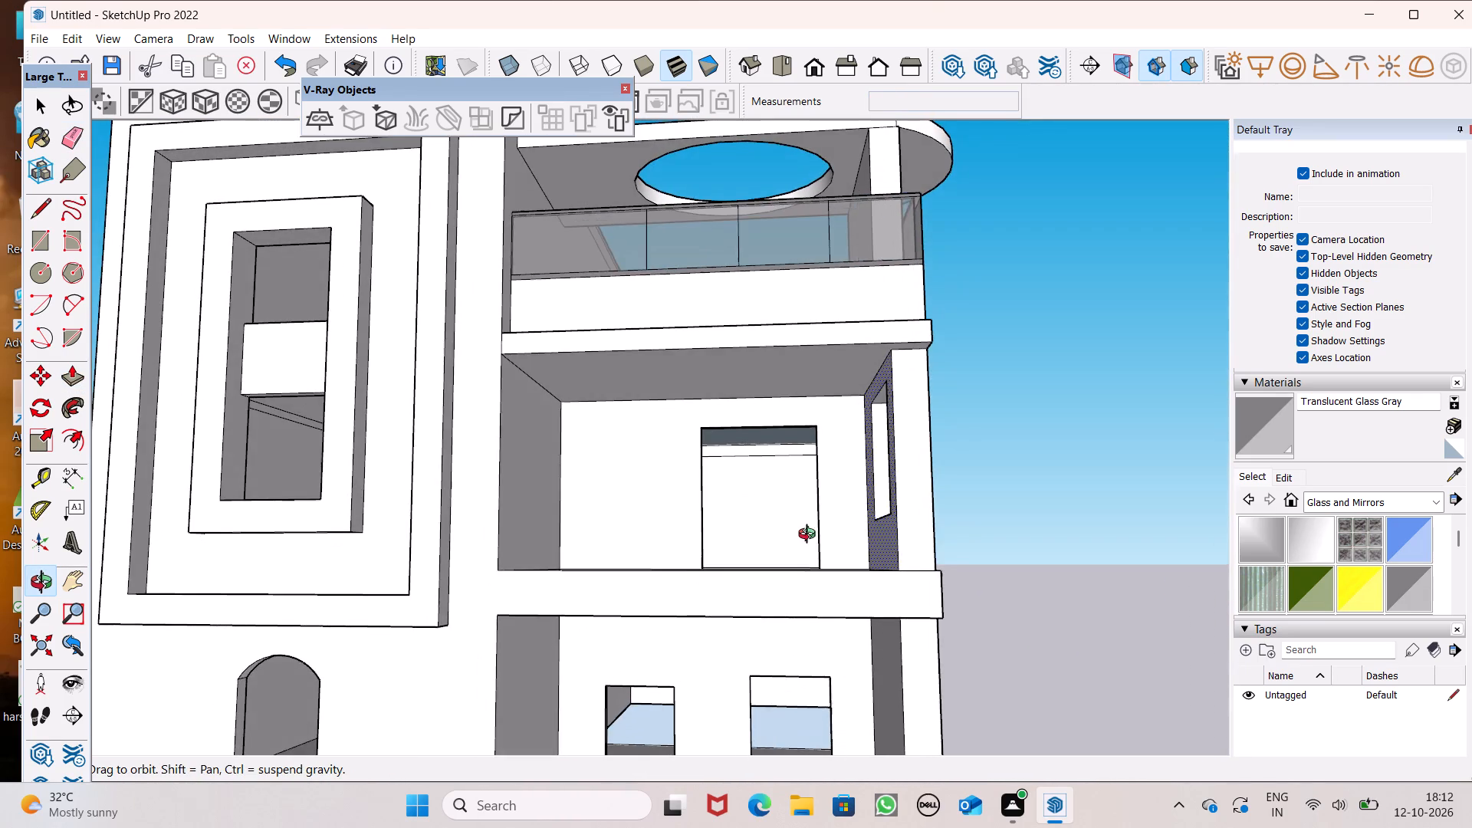
middle_drag(810, 536, 848, 545)
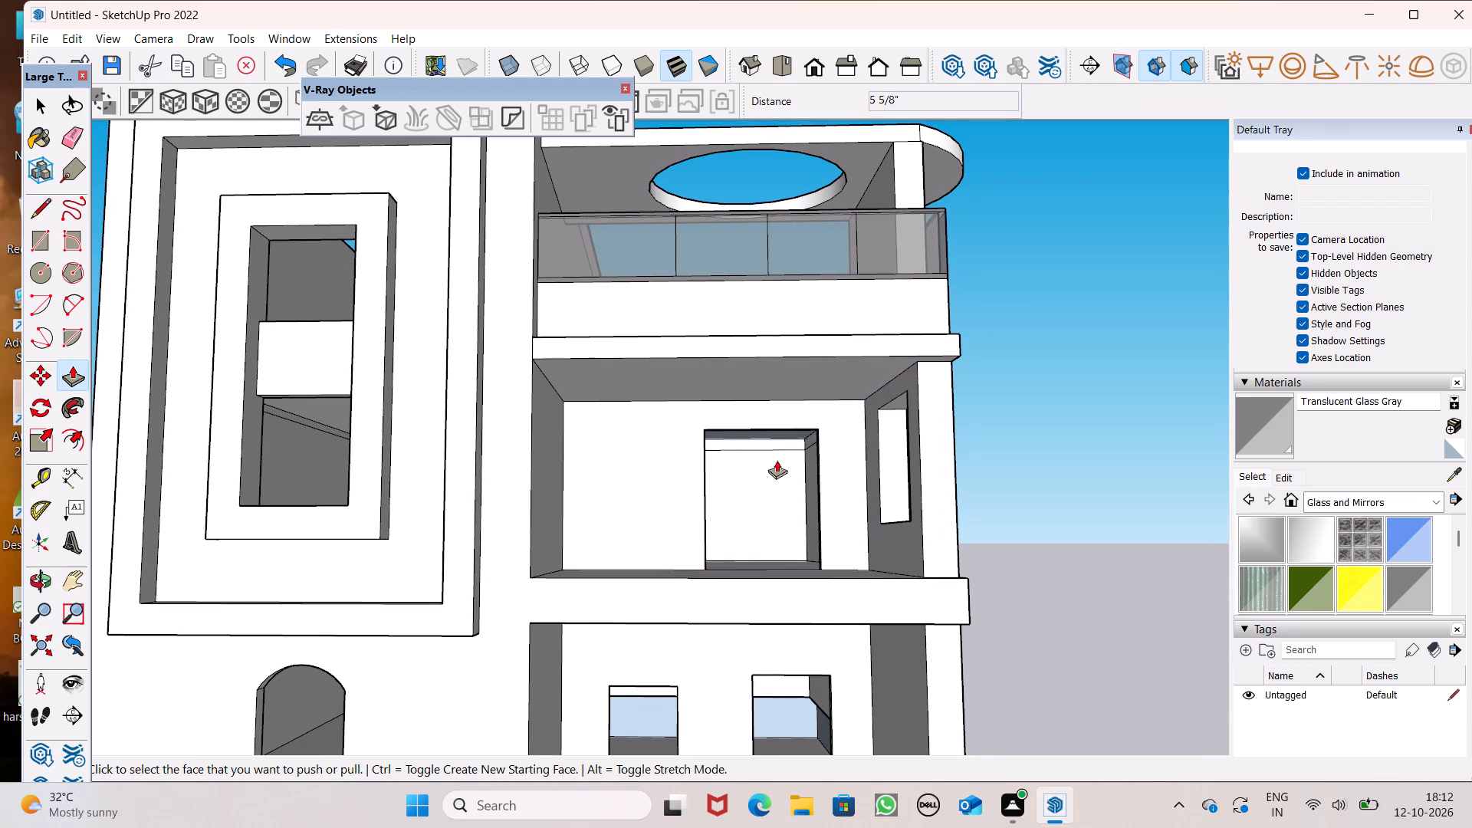
scroll(728, 458, up, 1)
middle_drag(757, 512, 784, 692)
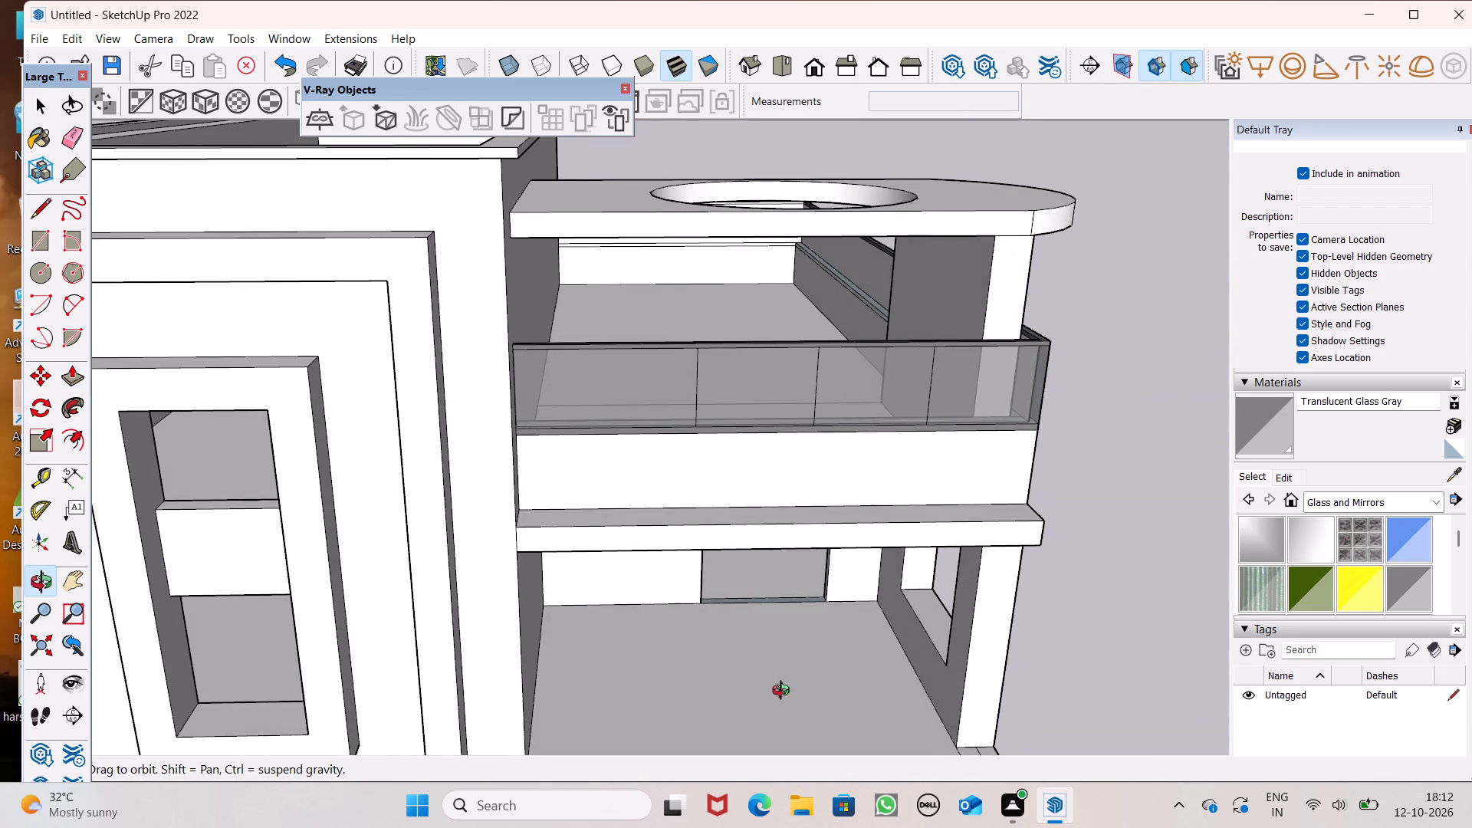
middle_drag(784, 692, 786, 690)
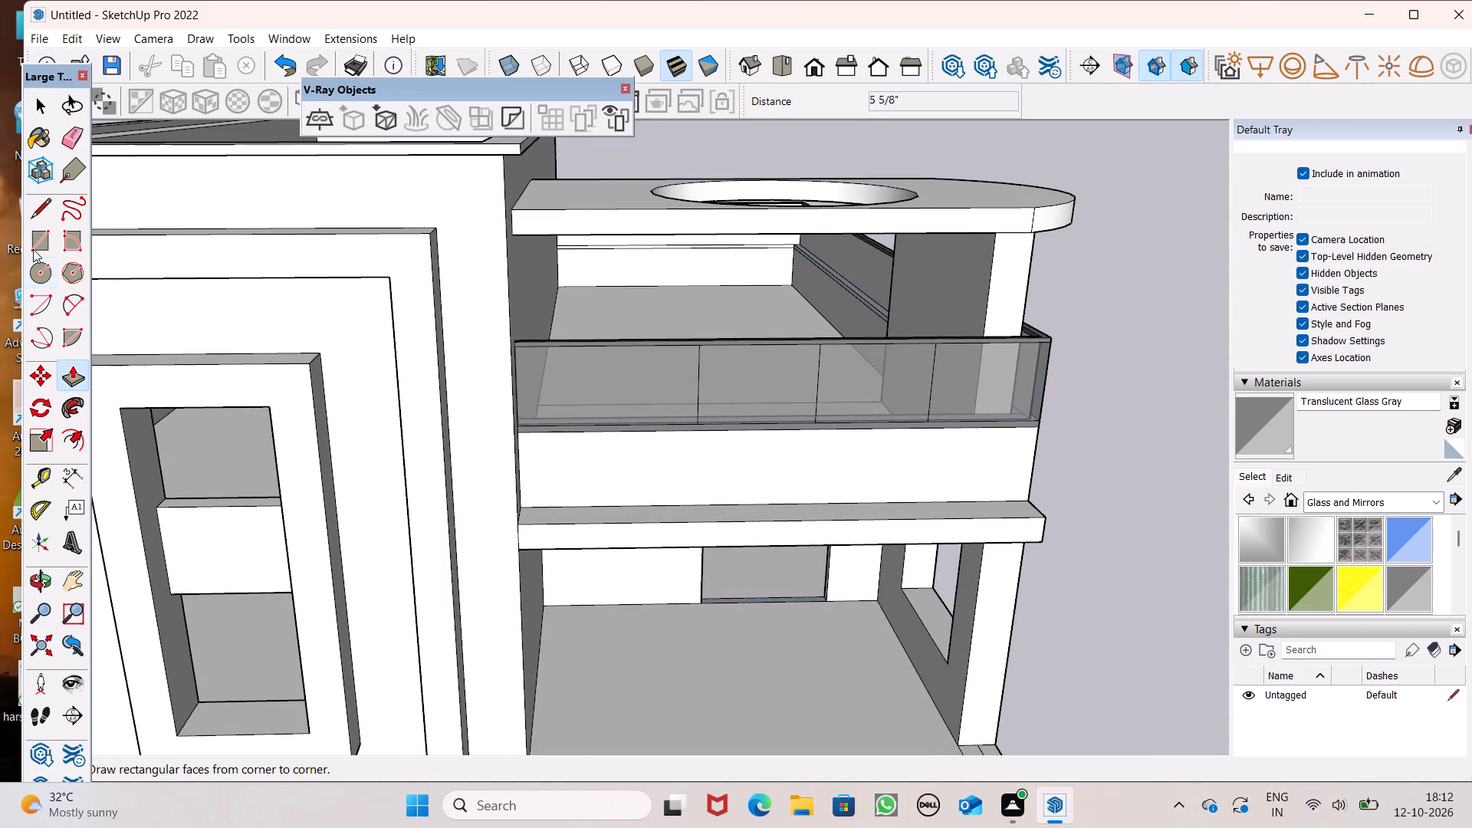
click(33, 249)
middle_drag(516, 508, 482, 508)
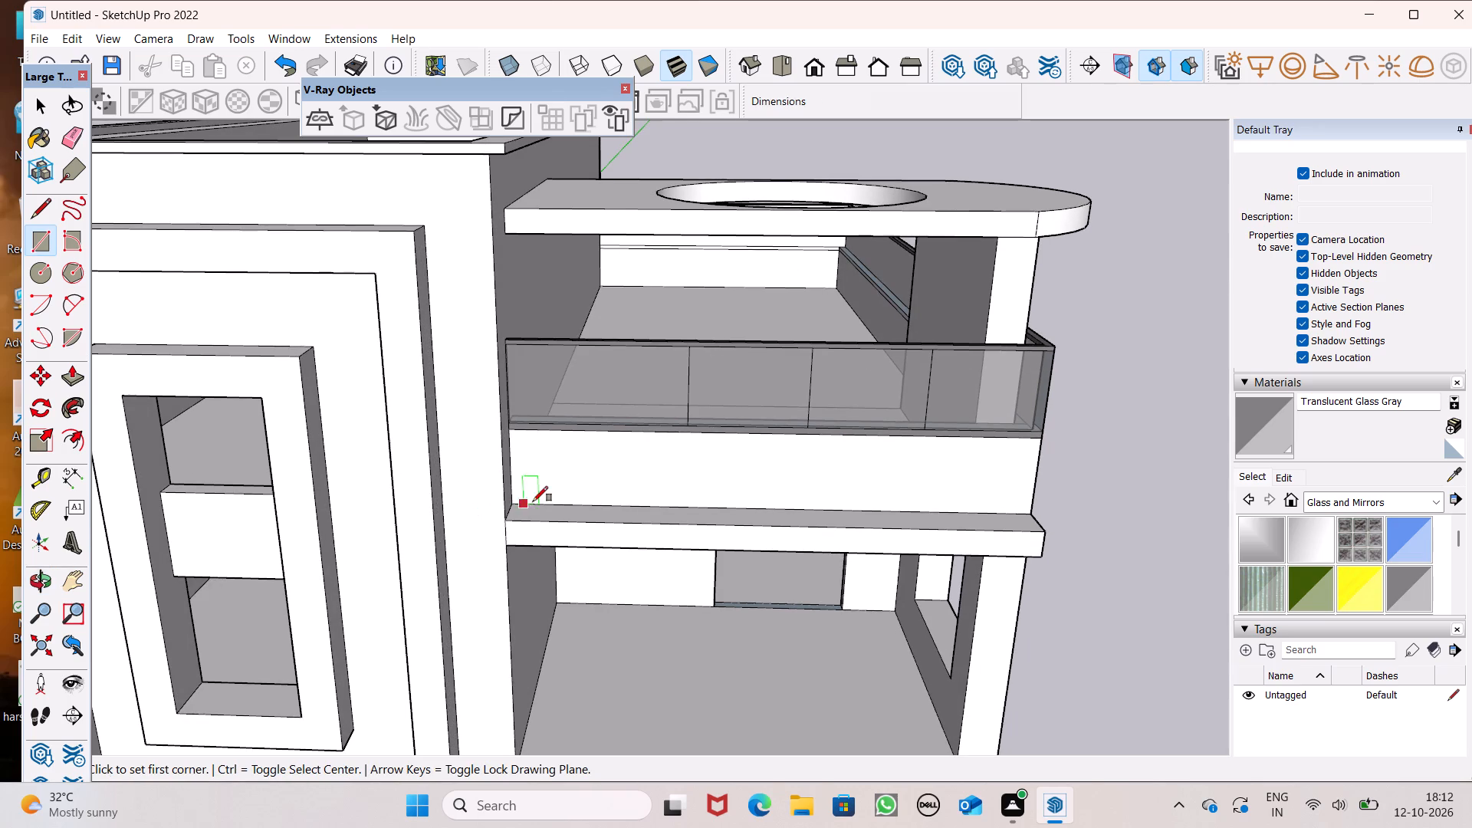
scroll(535, 500, up, 3)
scroll(567, 486, down, 1)
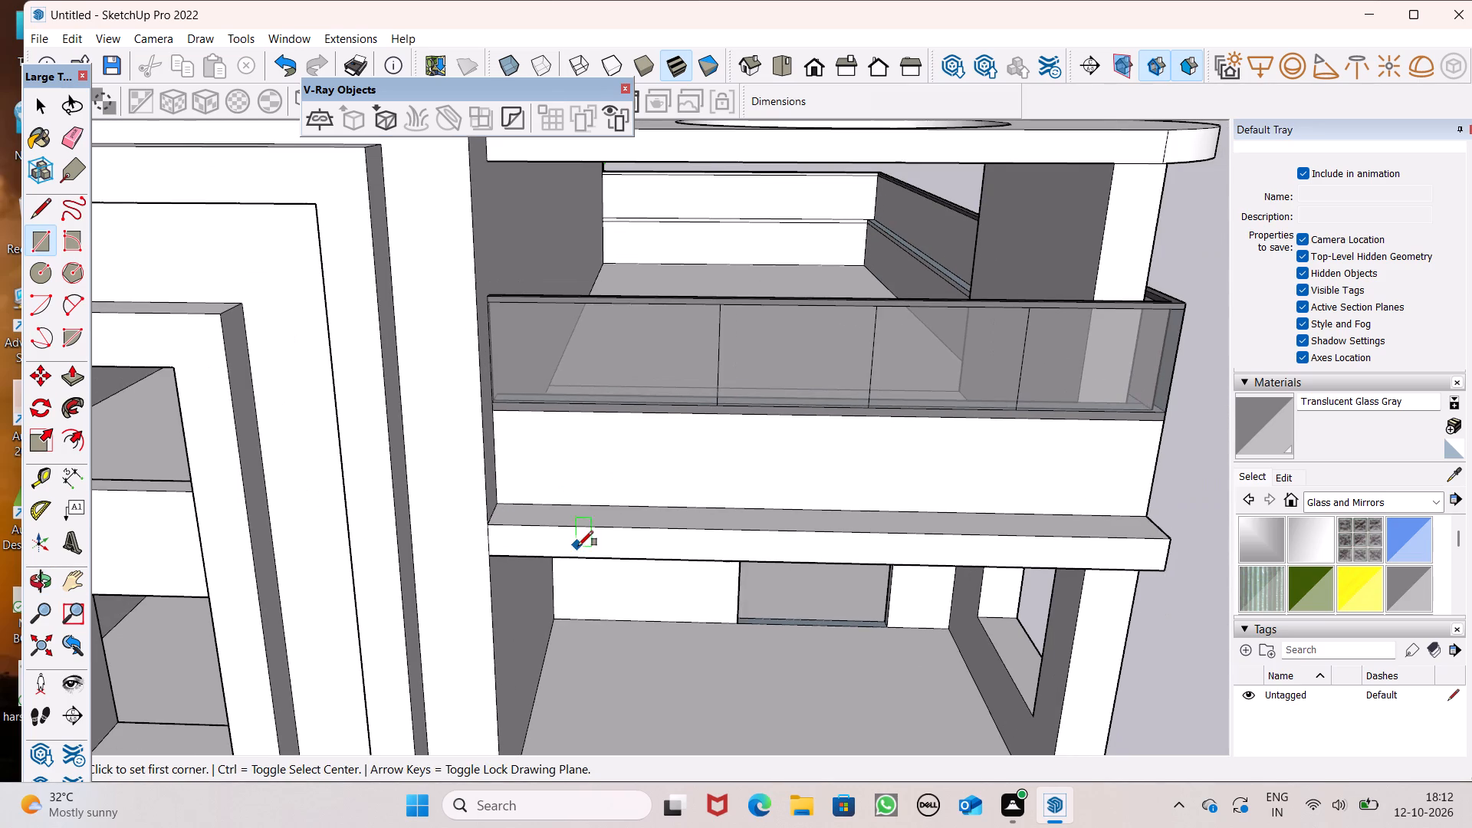
middle_drag(582, 542, 597, 545)
scroll(562, 513, up, 1)
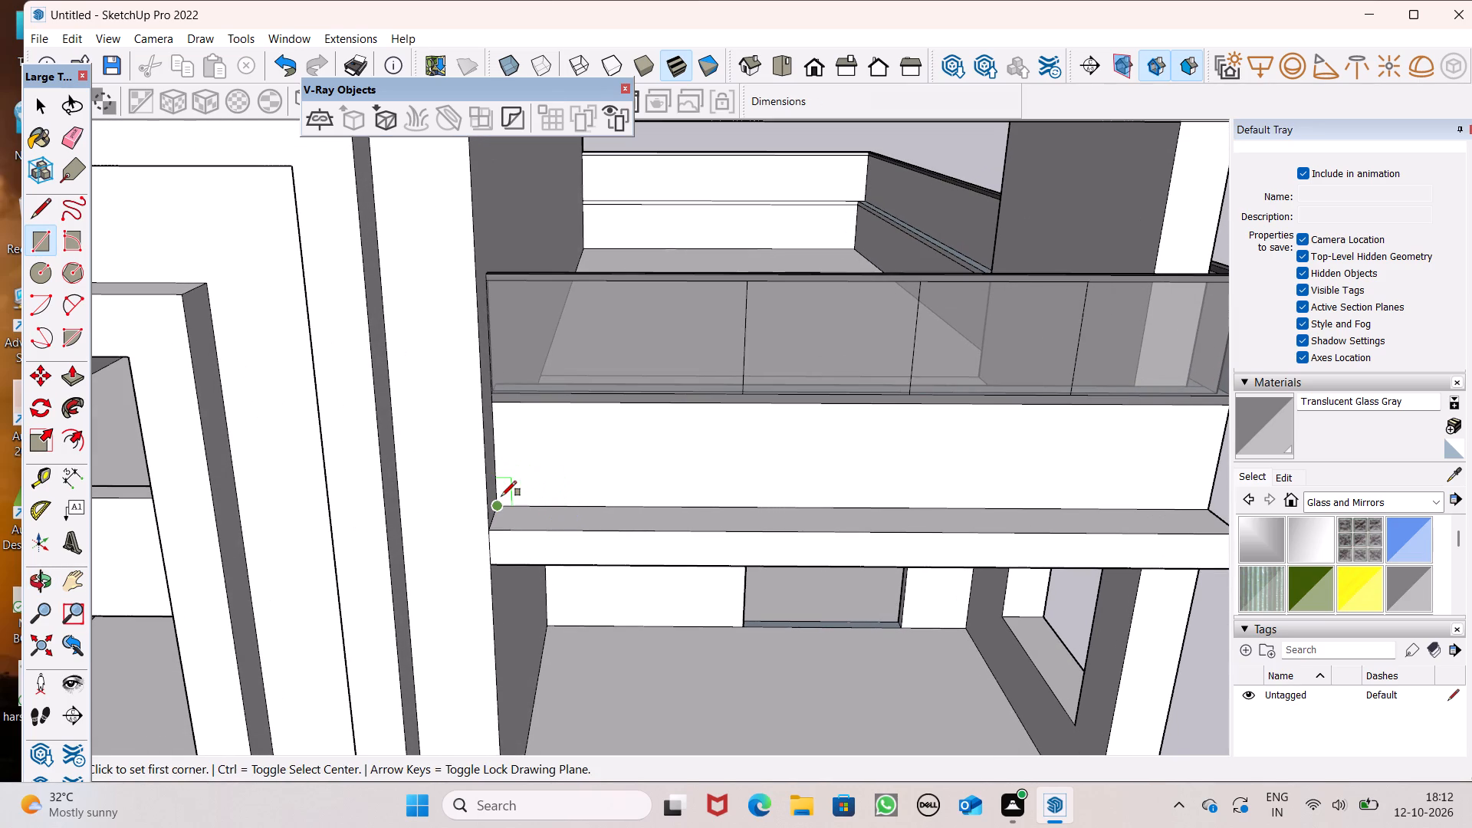
drag(501, 496, 514, 498)
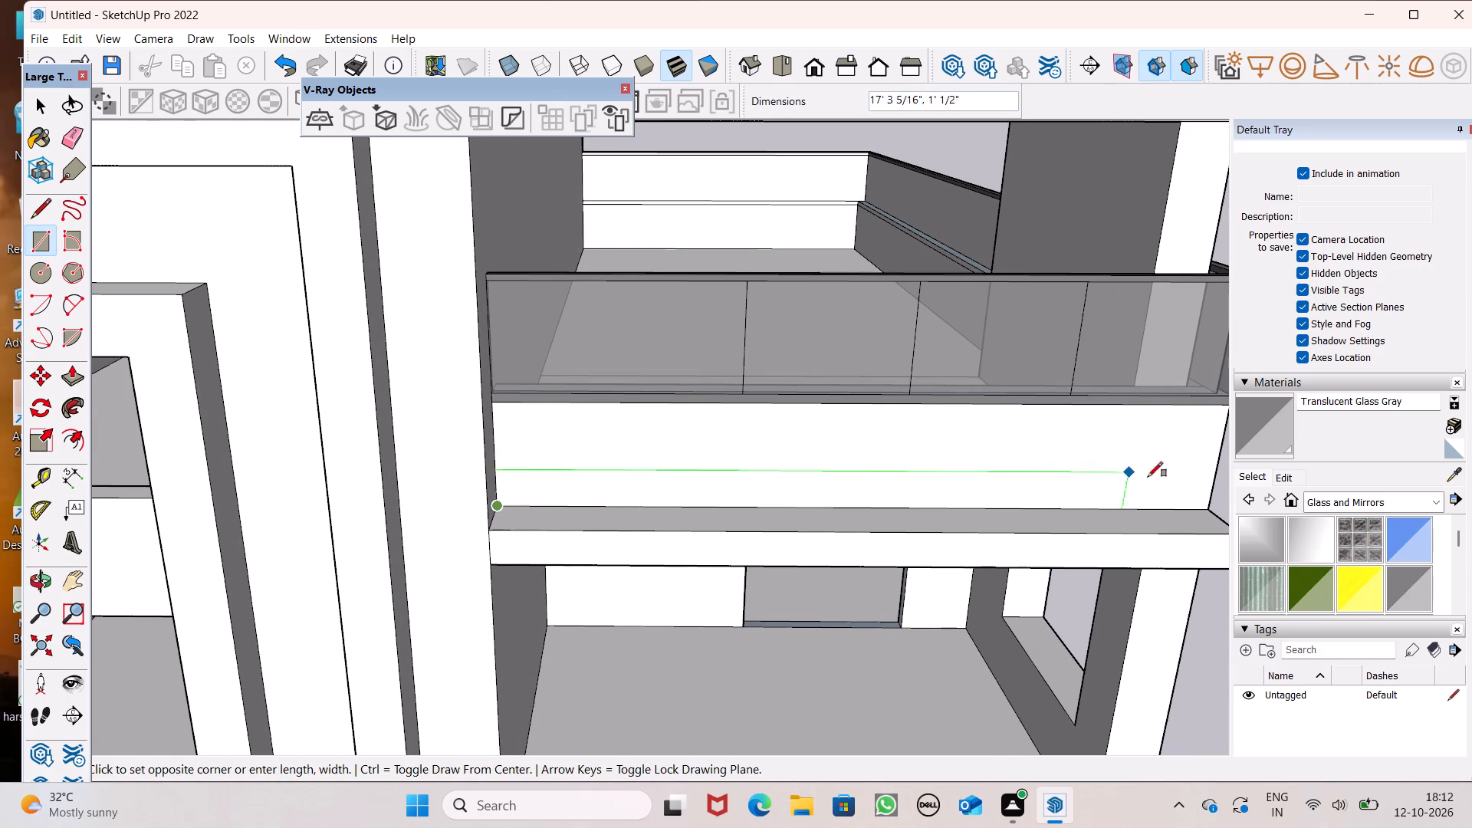
scroll(1170, 479, down, 1)
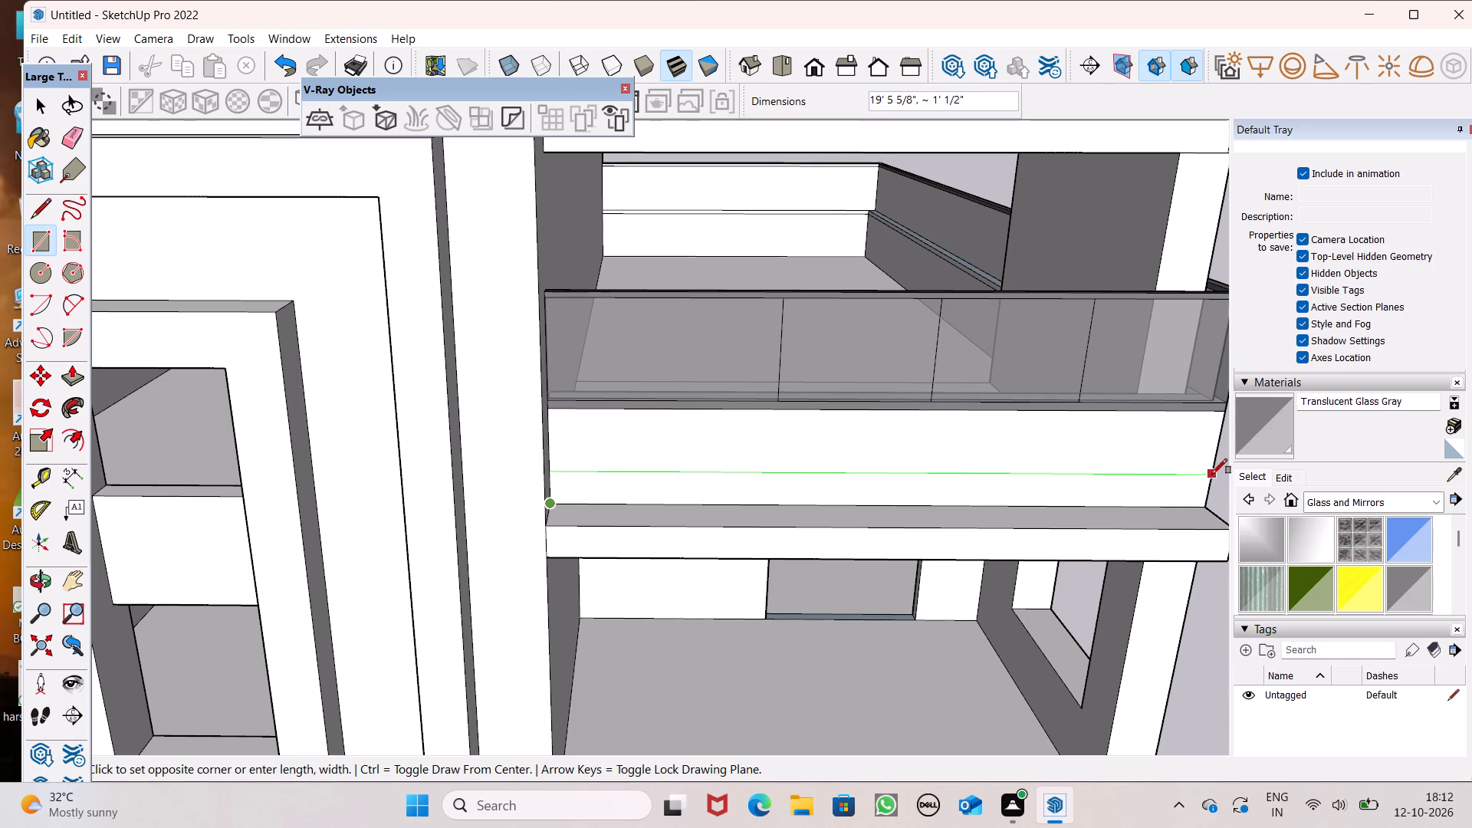
click(1214, 468)
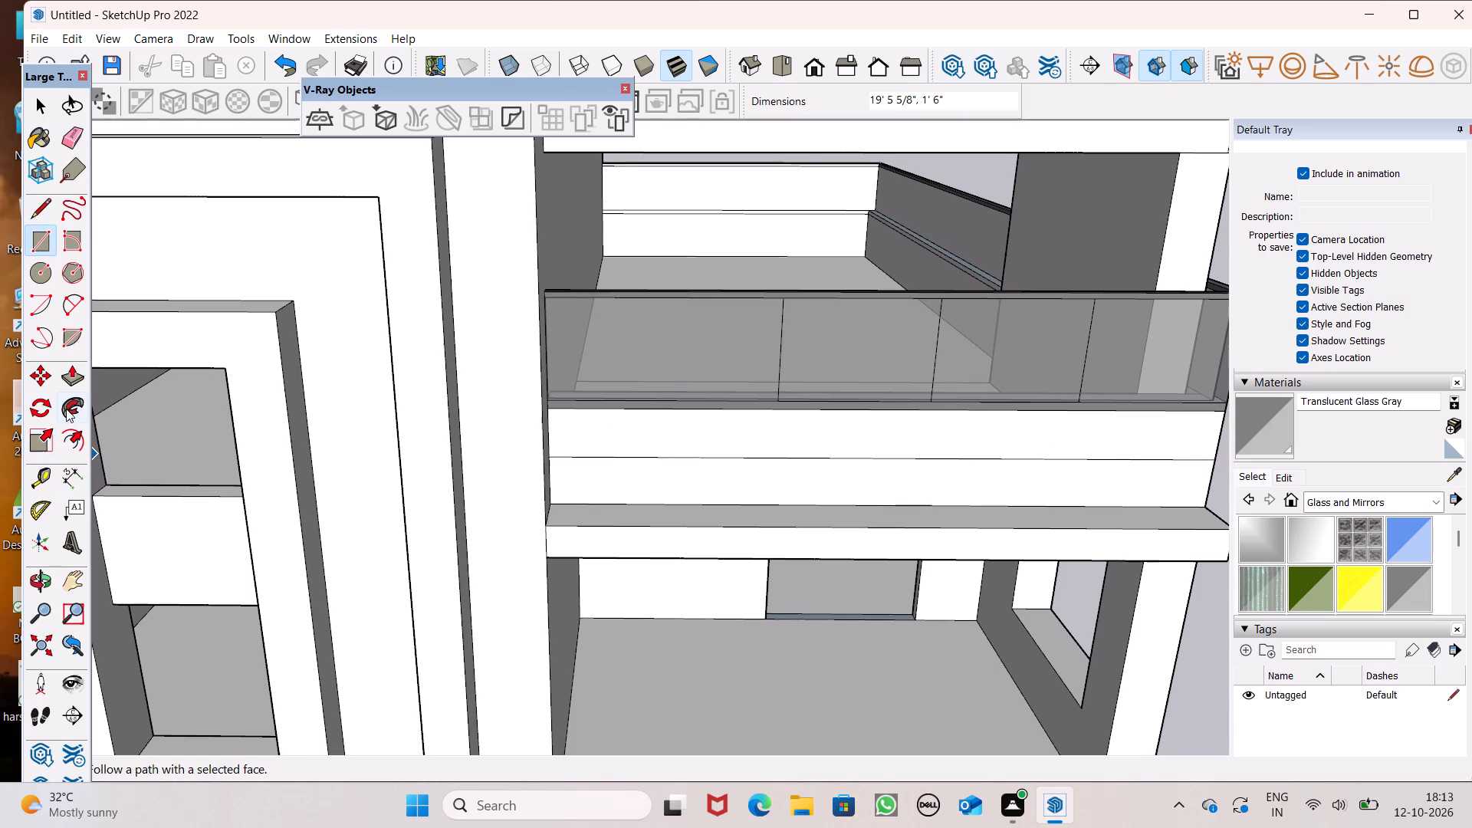
Pull the new parapet strip forward about 1' 4 1/16" to line up with the slab band's front face.
click(72, 384)
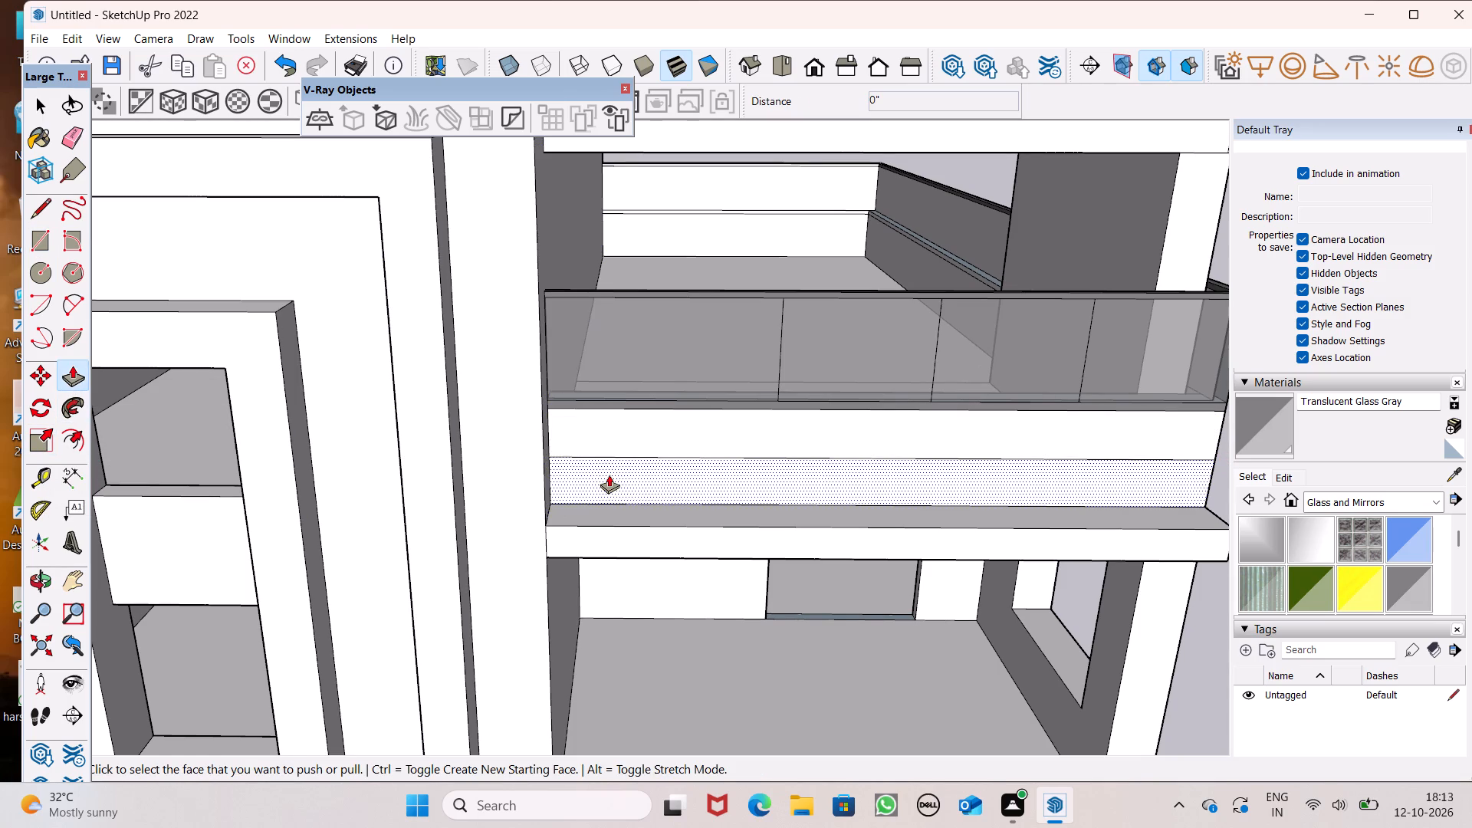
click(609, 478)
drag(609, 486, 570, 516)
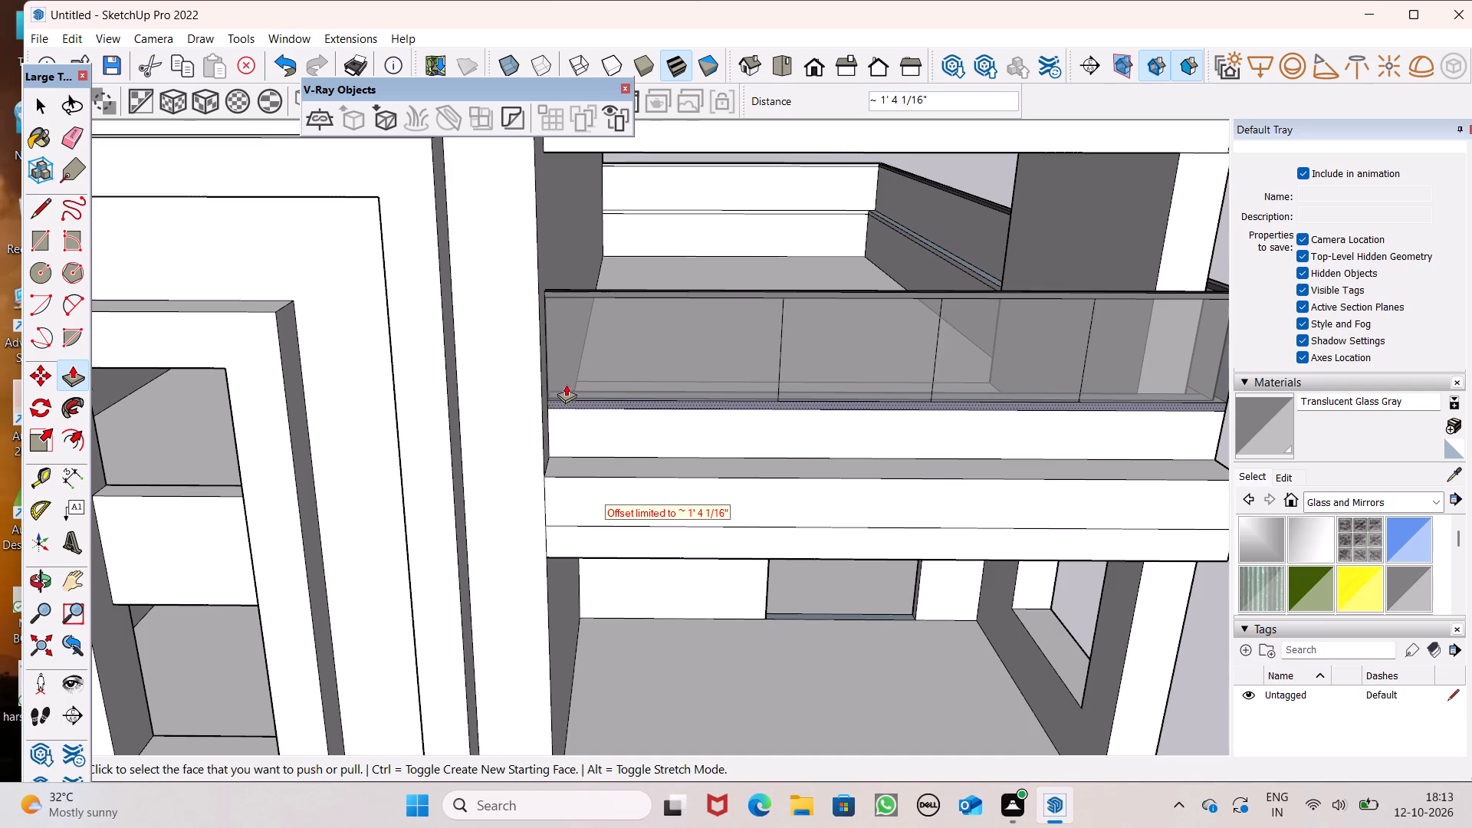
Erase the horizontal seam line between the extended strip and the slab band below the balcony.
scroll(566, 384, down, 2)
middle_drag(722, 508, 623, 336)
scroll(587, 564, down, 1)
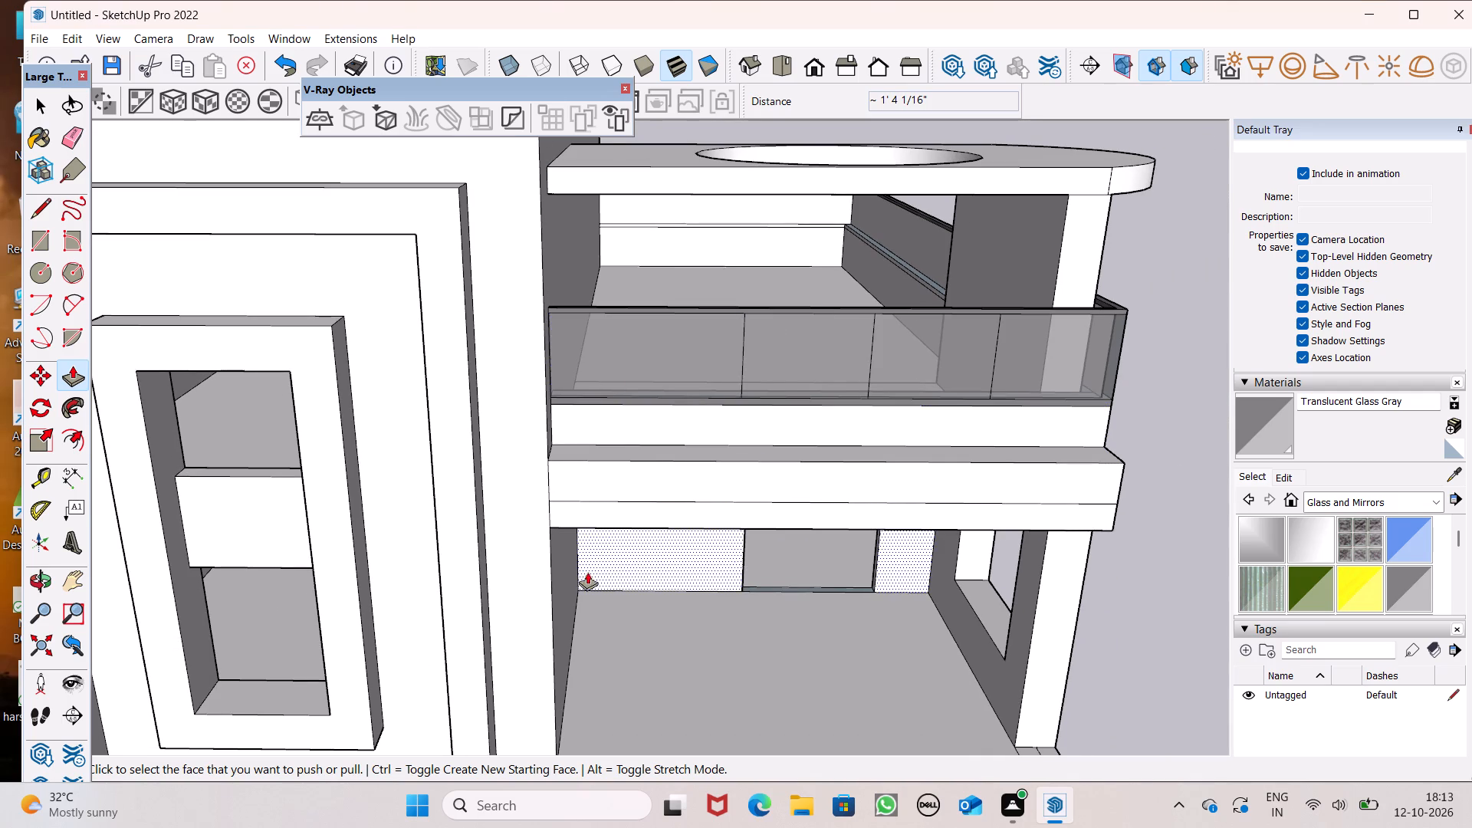
middle_drag(591, 612, 612, 553)
scroll(616, 472, up, 3)
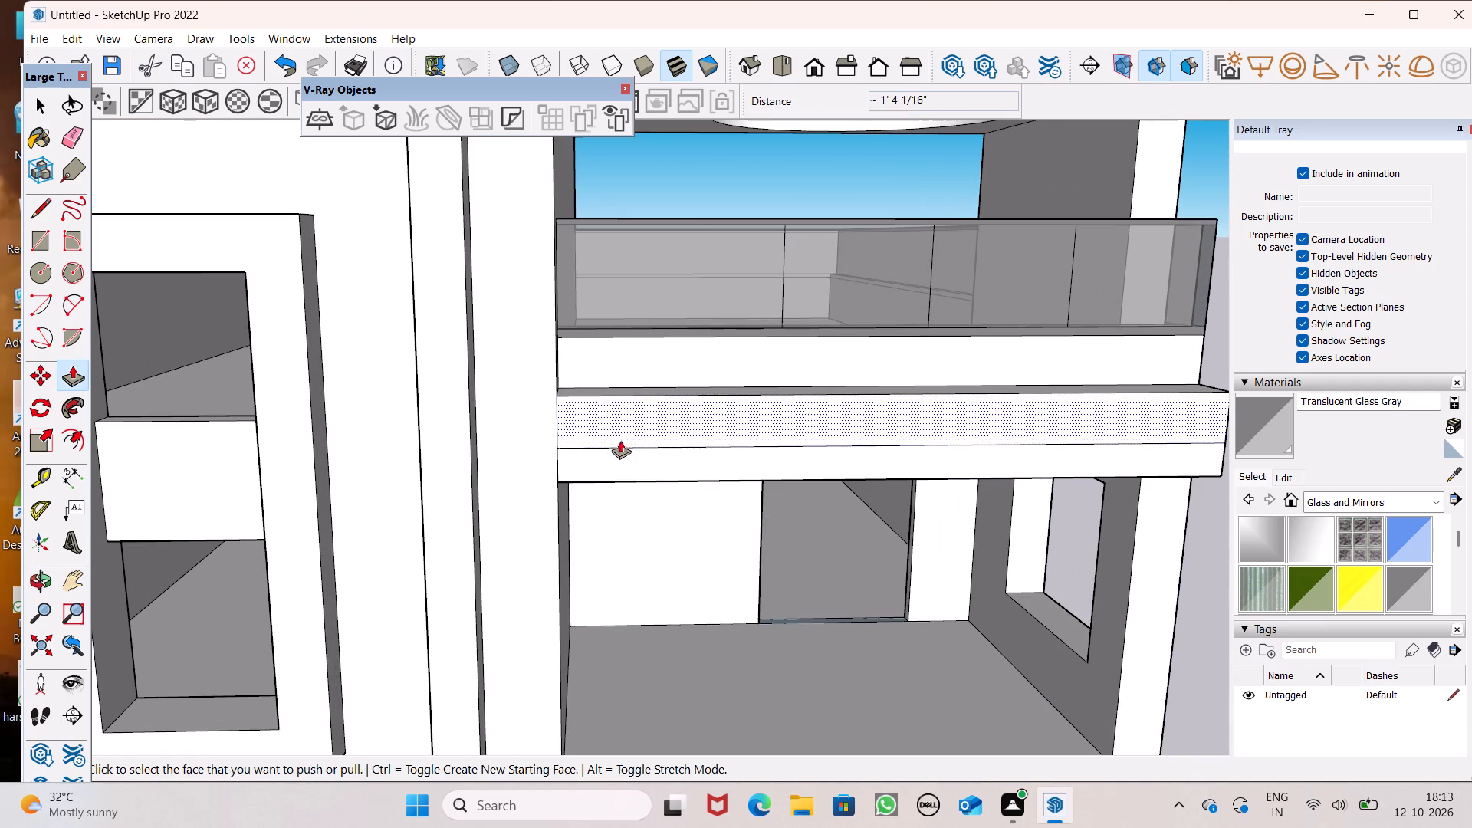
click(83, 133)
drag(604, 440, 604, 443)
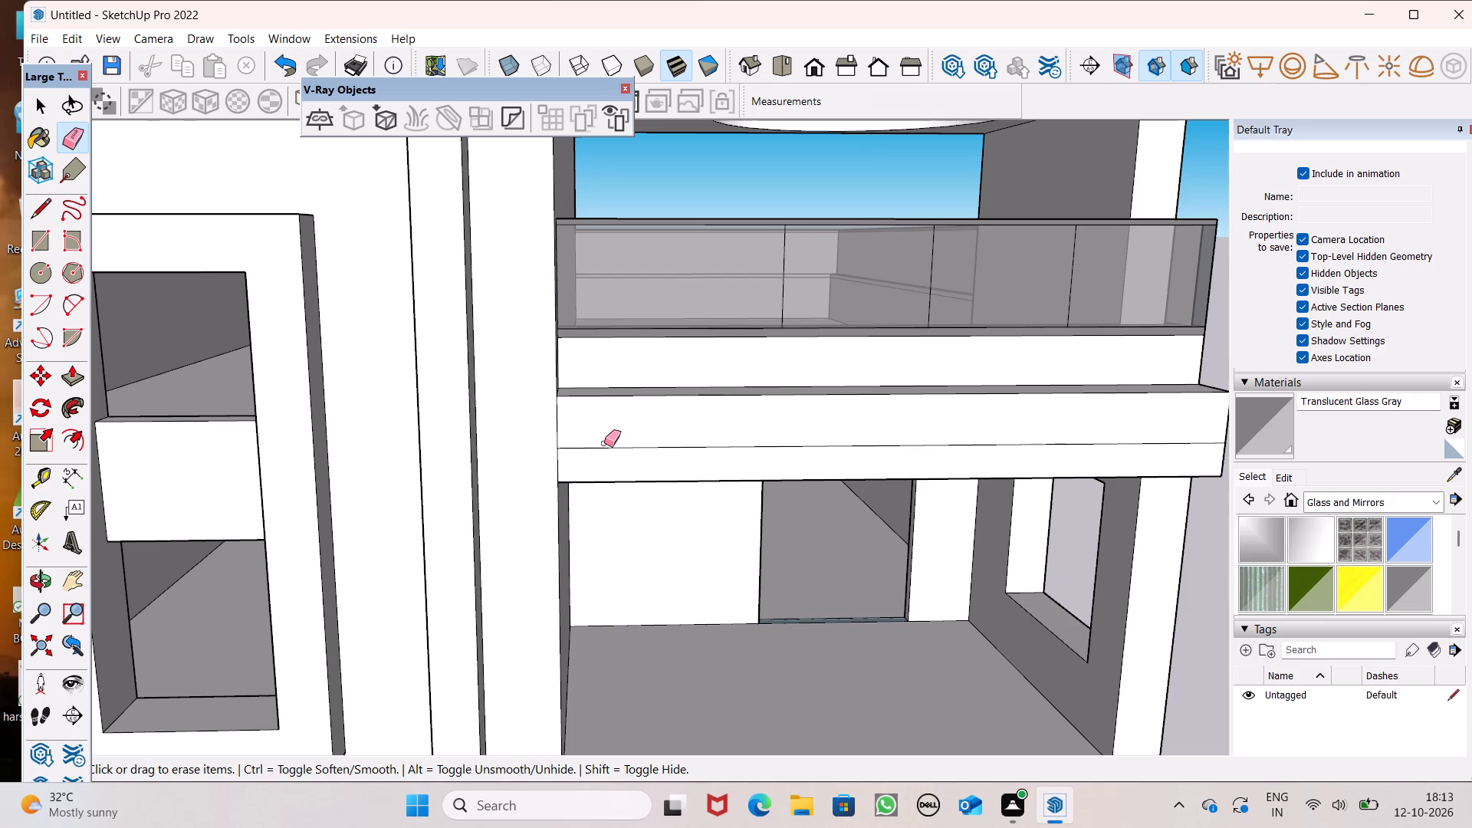
drag(604, 443, 604, 449)
Lower the top face of the thickened band below the balcony parapet by 7 5/16".
click(77, 376)
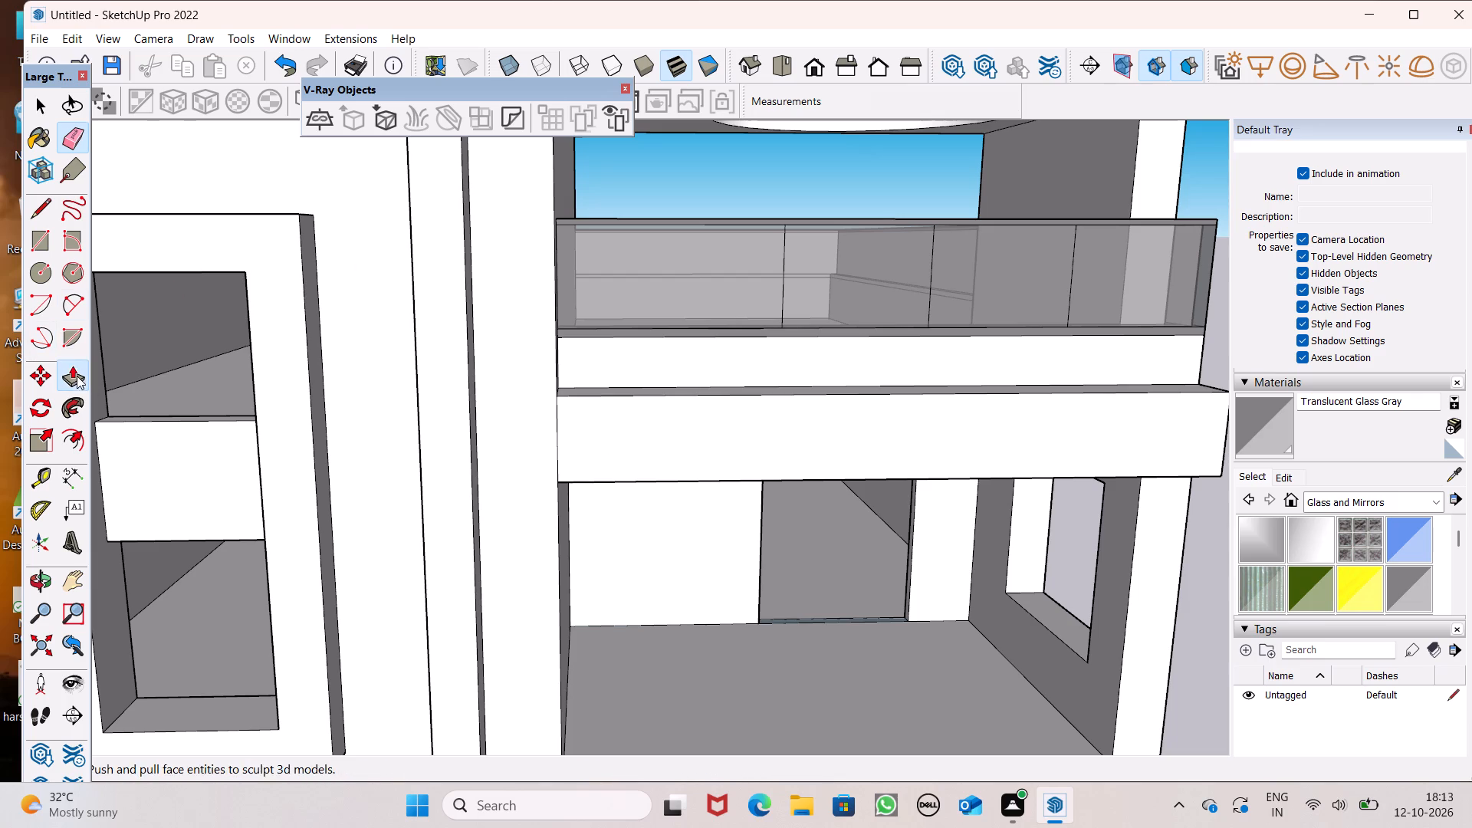
scroll(495, 272, down, 3)
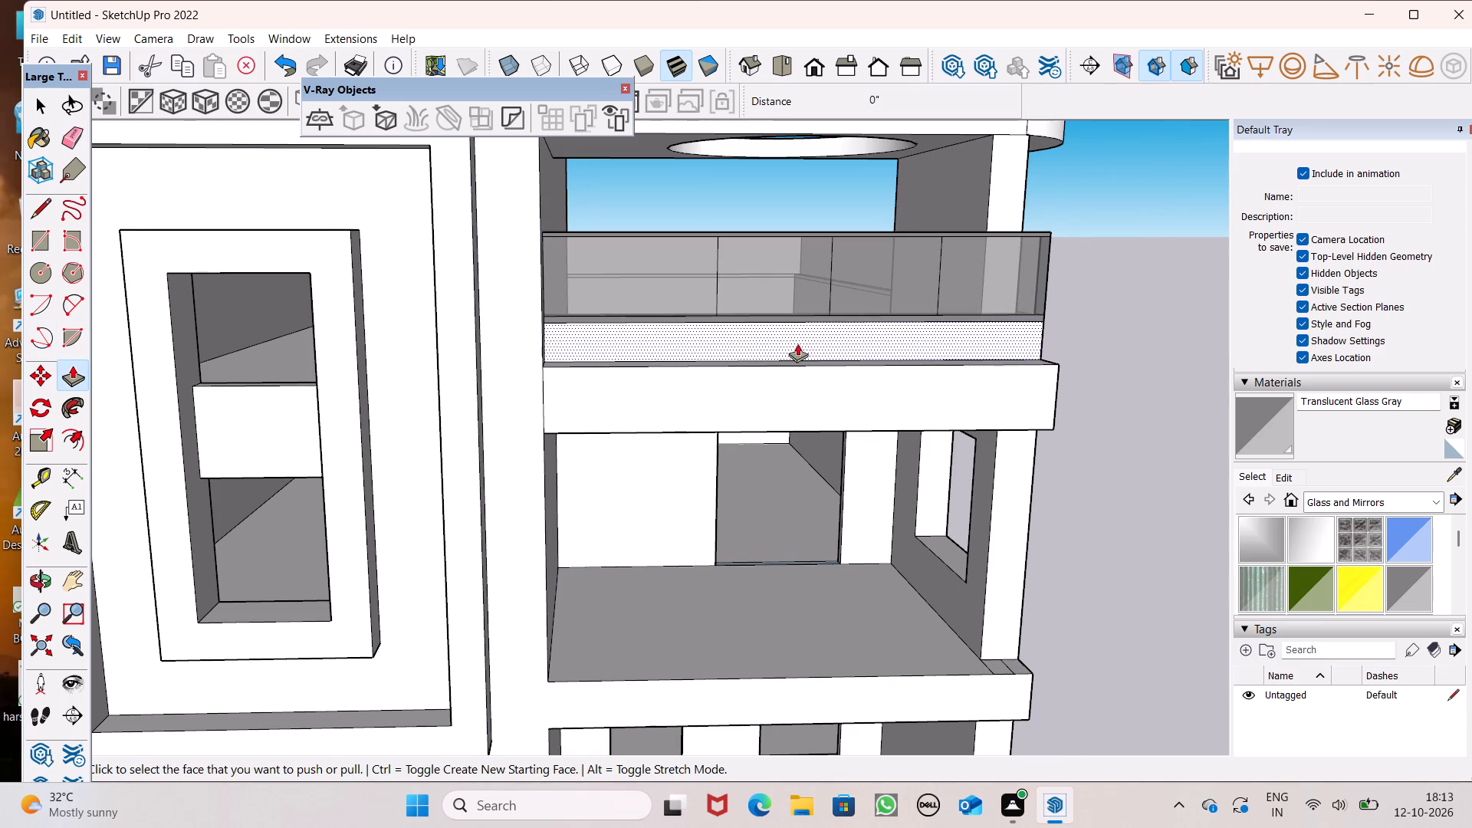
middle_drag(886, 362, 905, 514)
scroll(721, 410, up, 4)
drag(685, 425, 678, 438)
drag(595, 488, 593, 504)
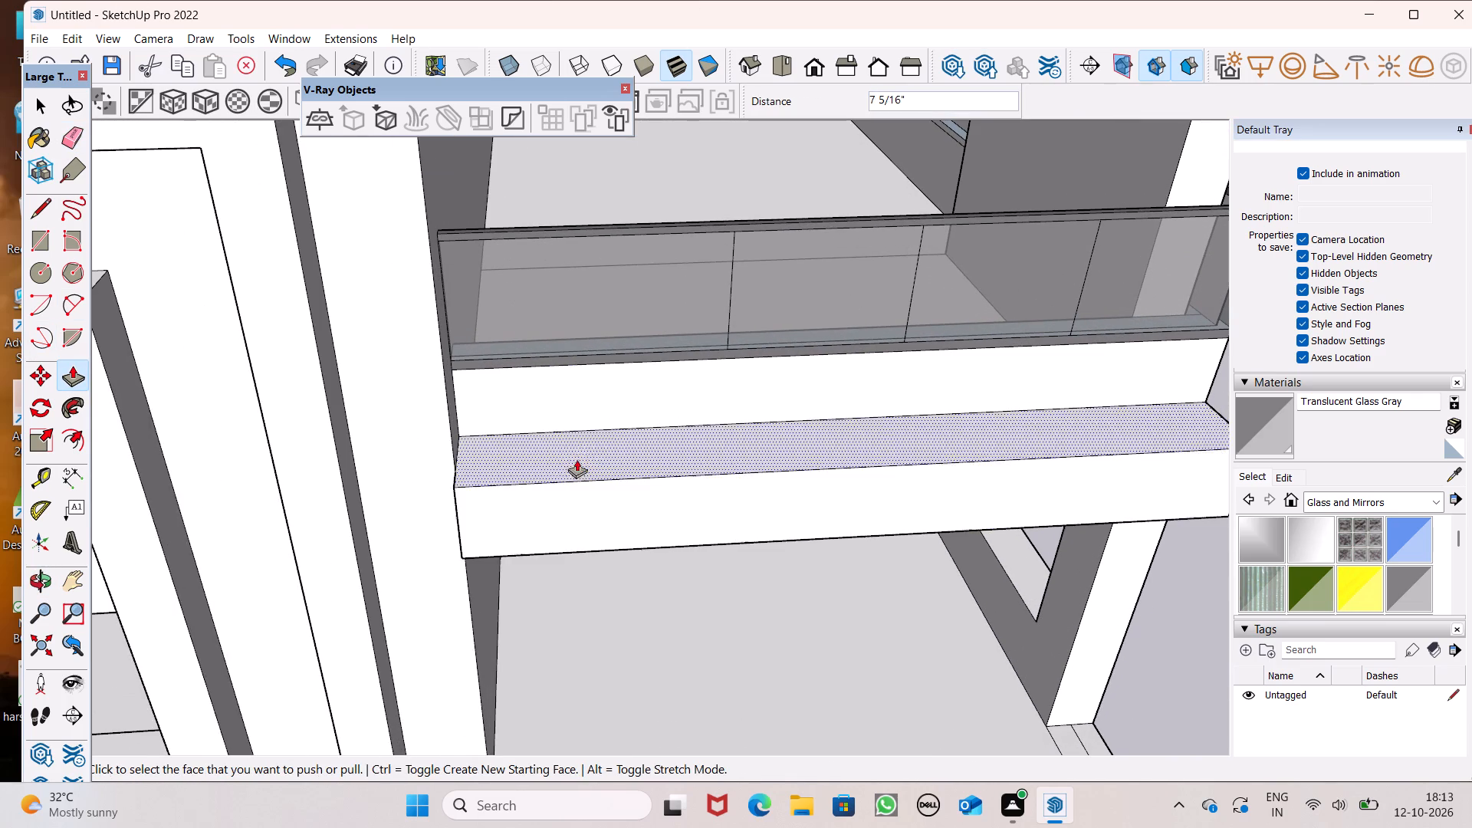
Draw a short horizontal line across the tower front, starting at the top corner of the thickened balcony band.
scroll(602, 425, down, 3)
middle_drag(632, 481, 833, 245)
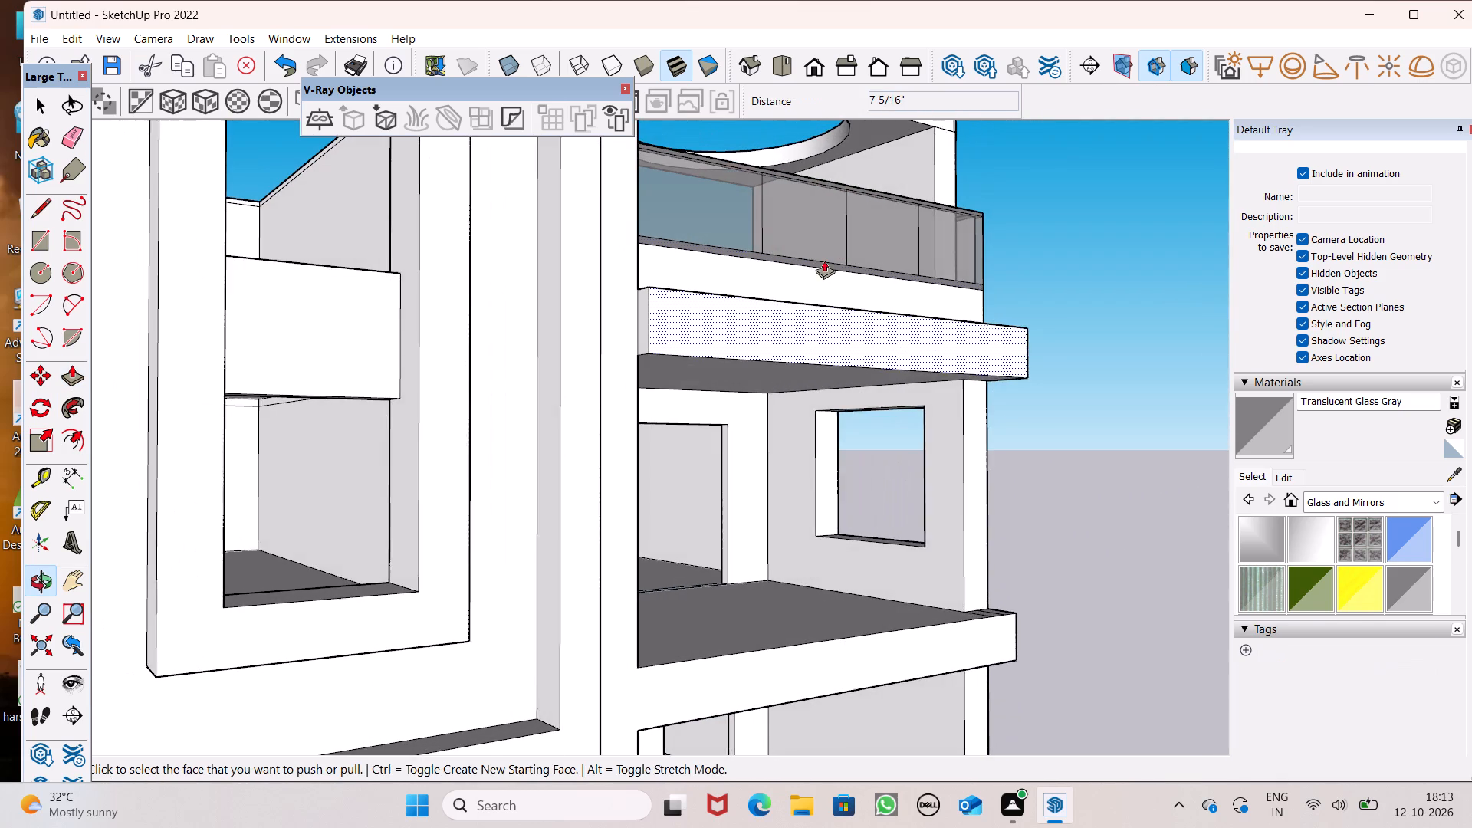
scroll(773, 283, down, 2)
middle_drag(769, 294, 680, 427)
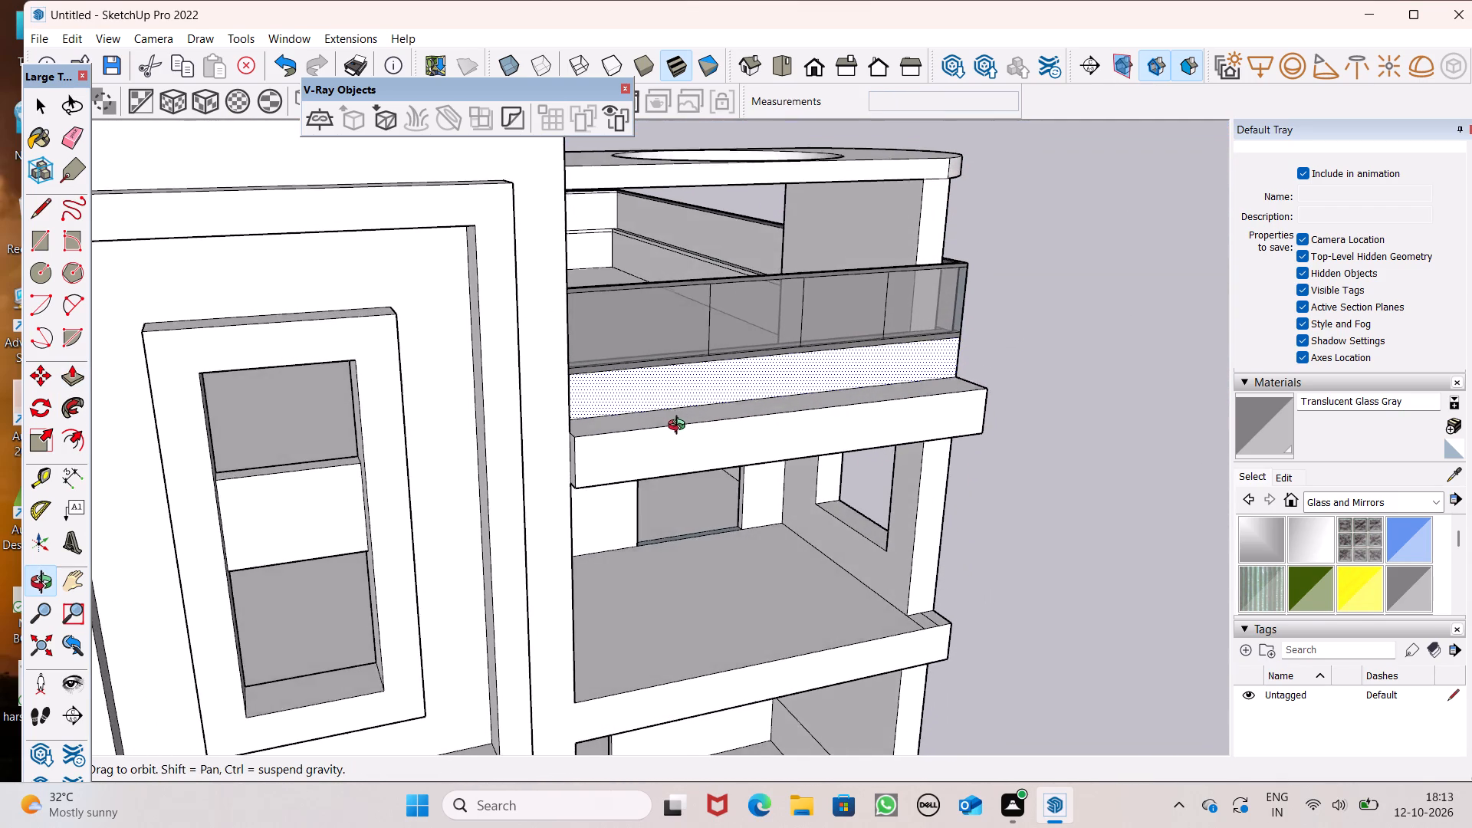
middle_drag(680, 427, 597, 310)
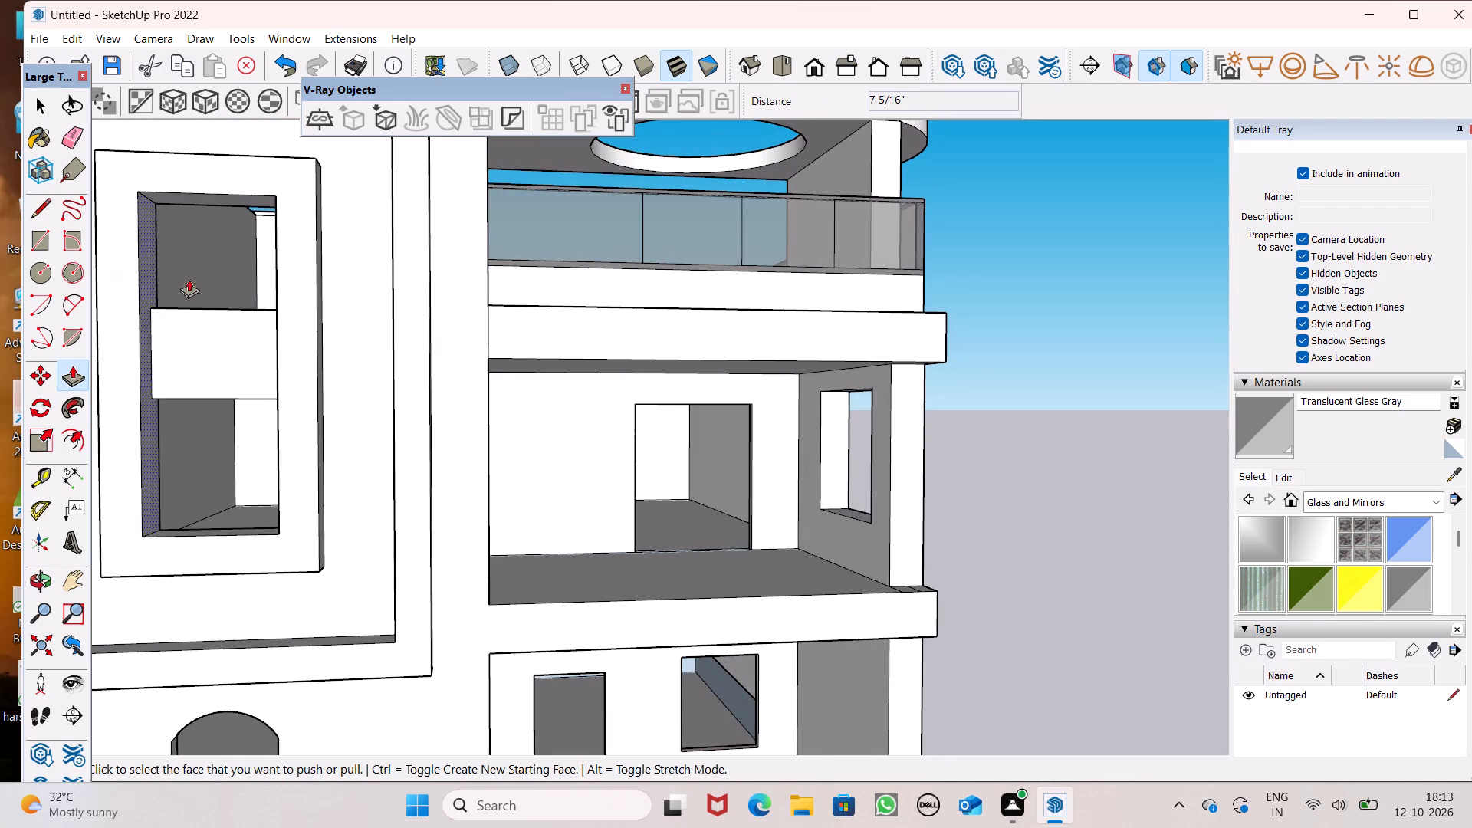
middle_drag(390, 416, 363, 412)
scroll(368, 416, up, 1)
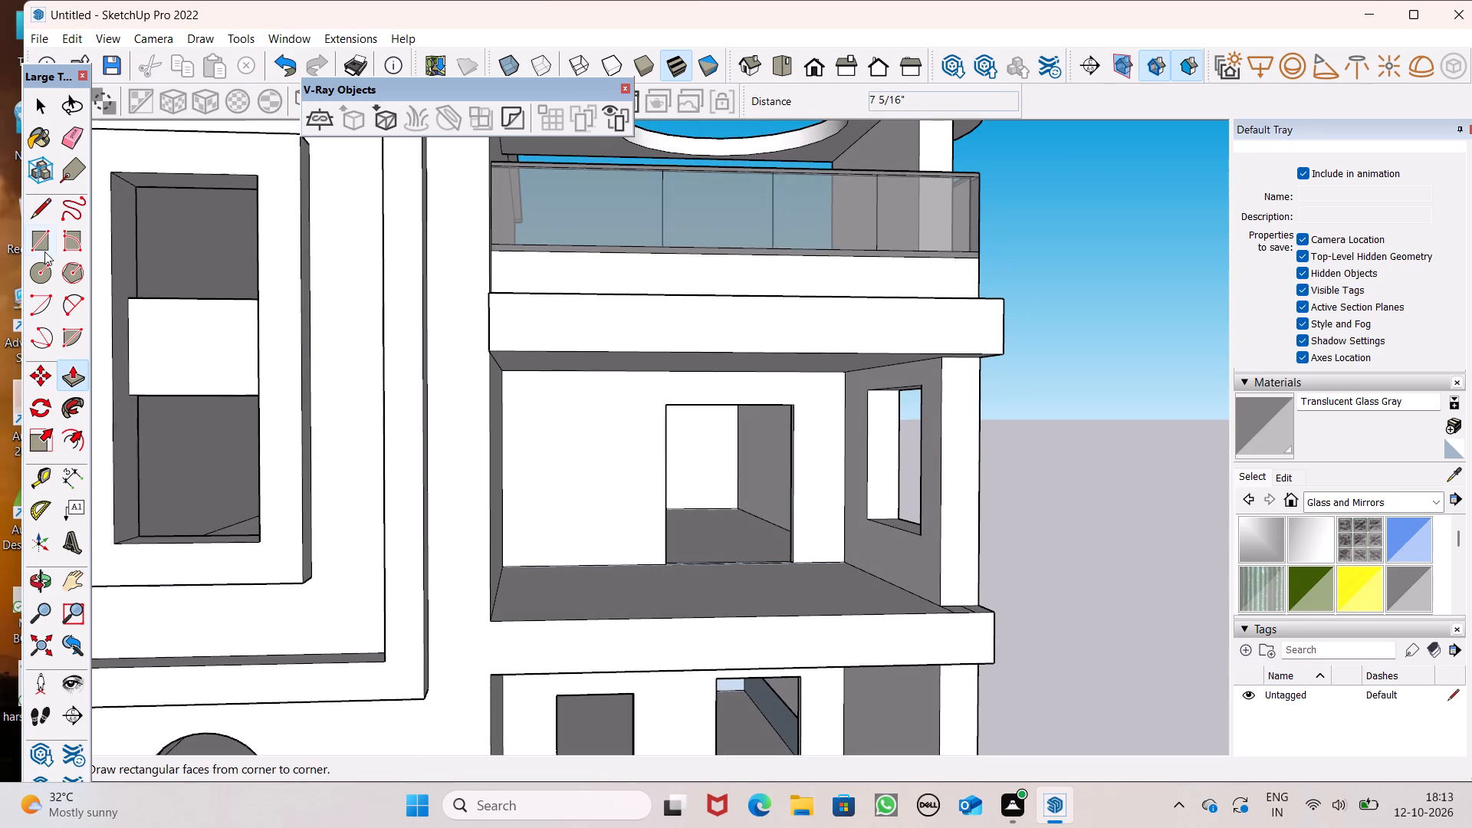
click(49, 208)
scroll(471, 251, down, 2)
middle_drag(504, 341, 528, 412)
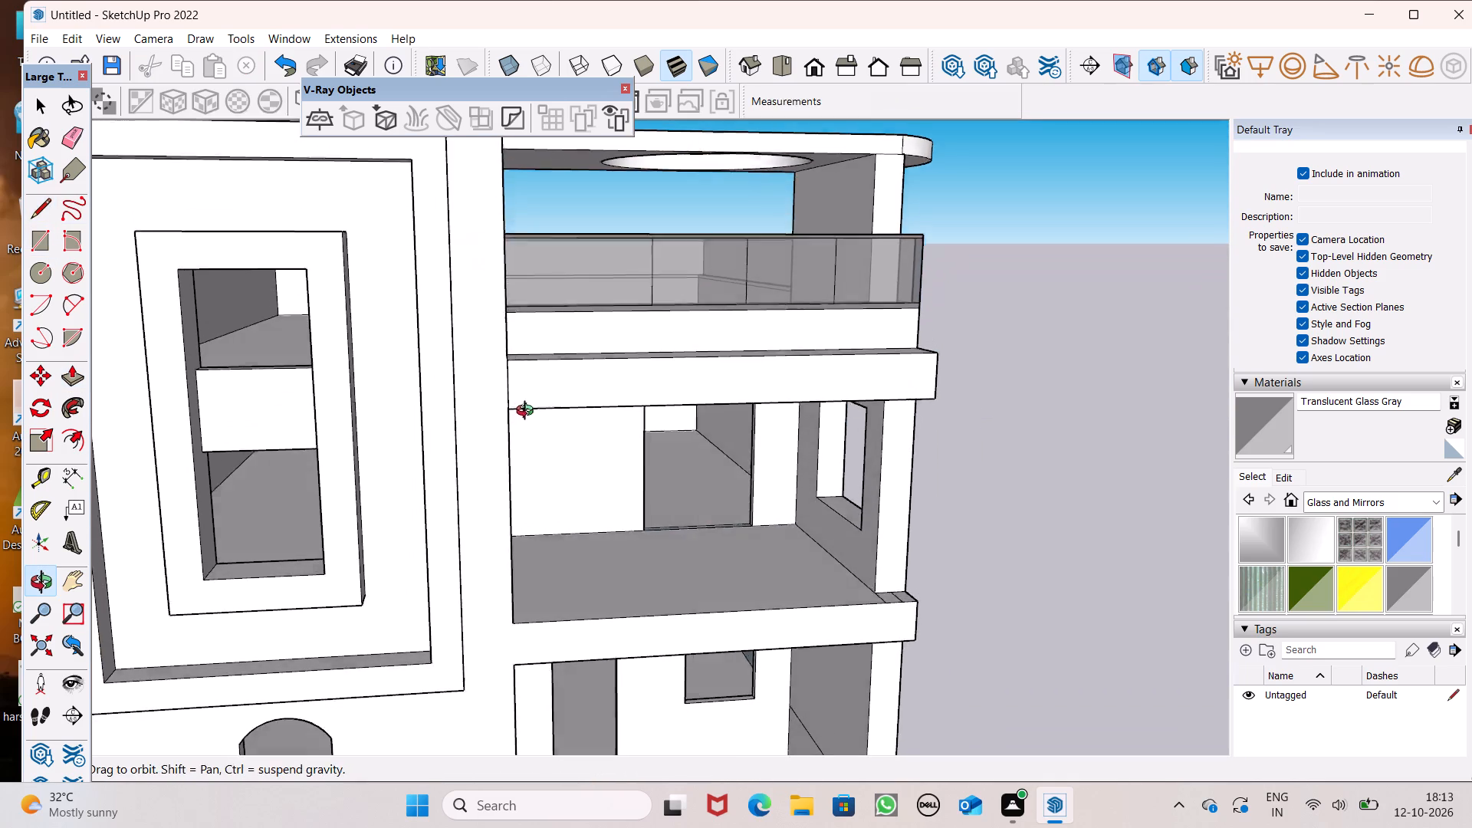
middle_drag(528, 412, 528, 416)
scroll(489, 371, up, 7)
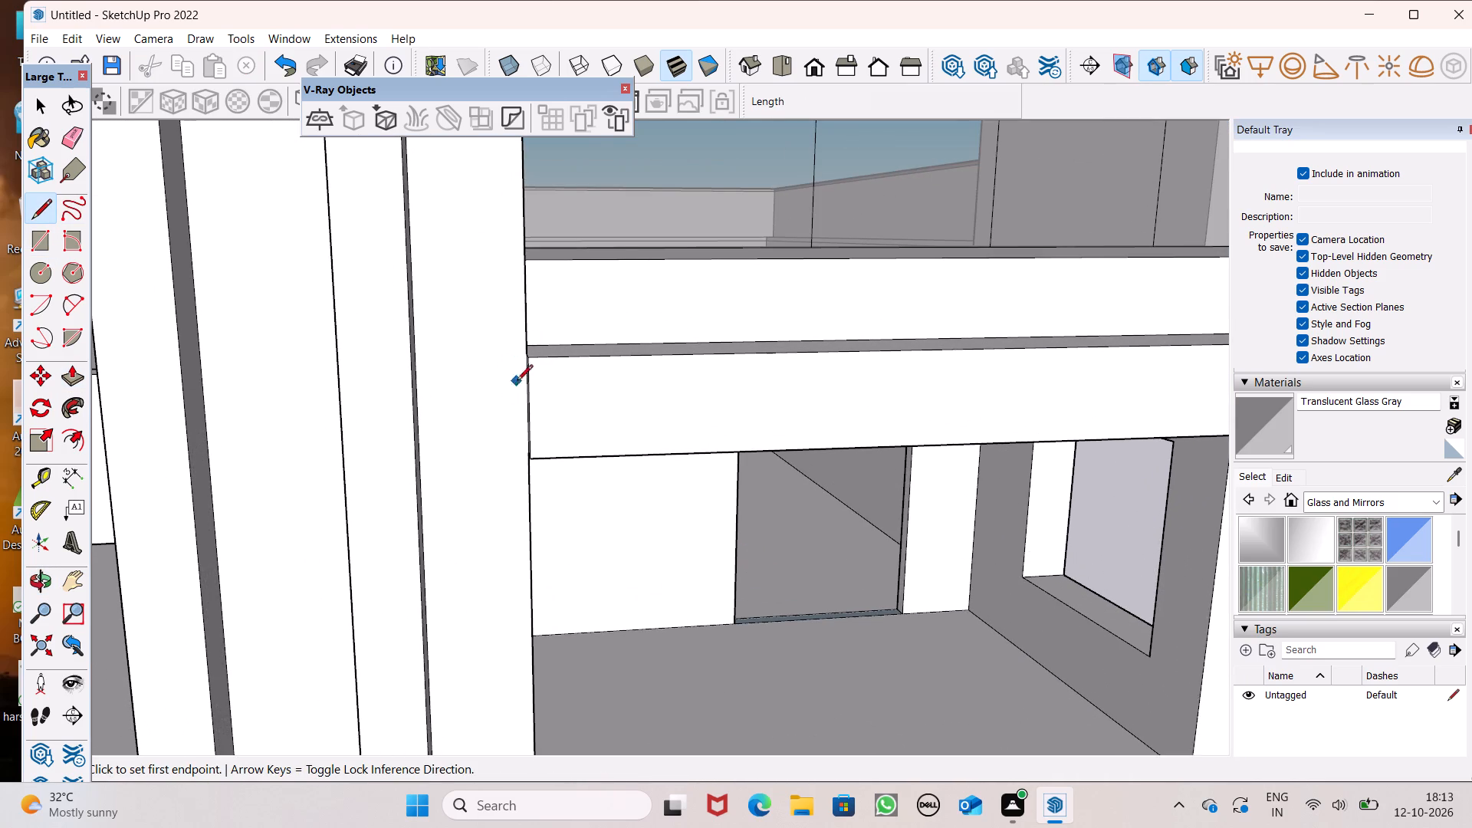
middle_drag(517, 396, 583, 397)
scroll(584, 393, up, 1)
click(614, 360)
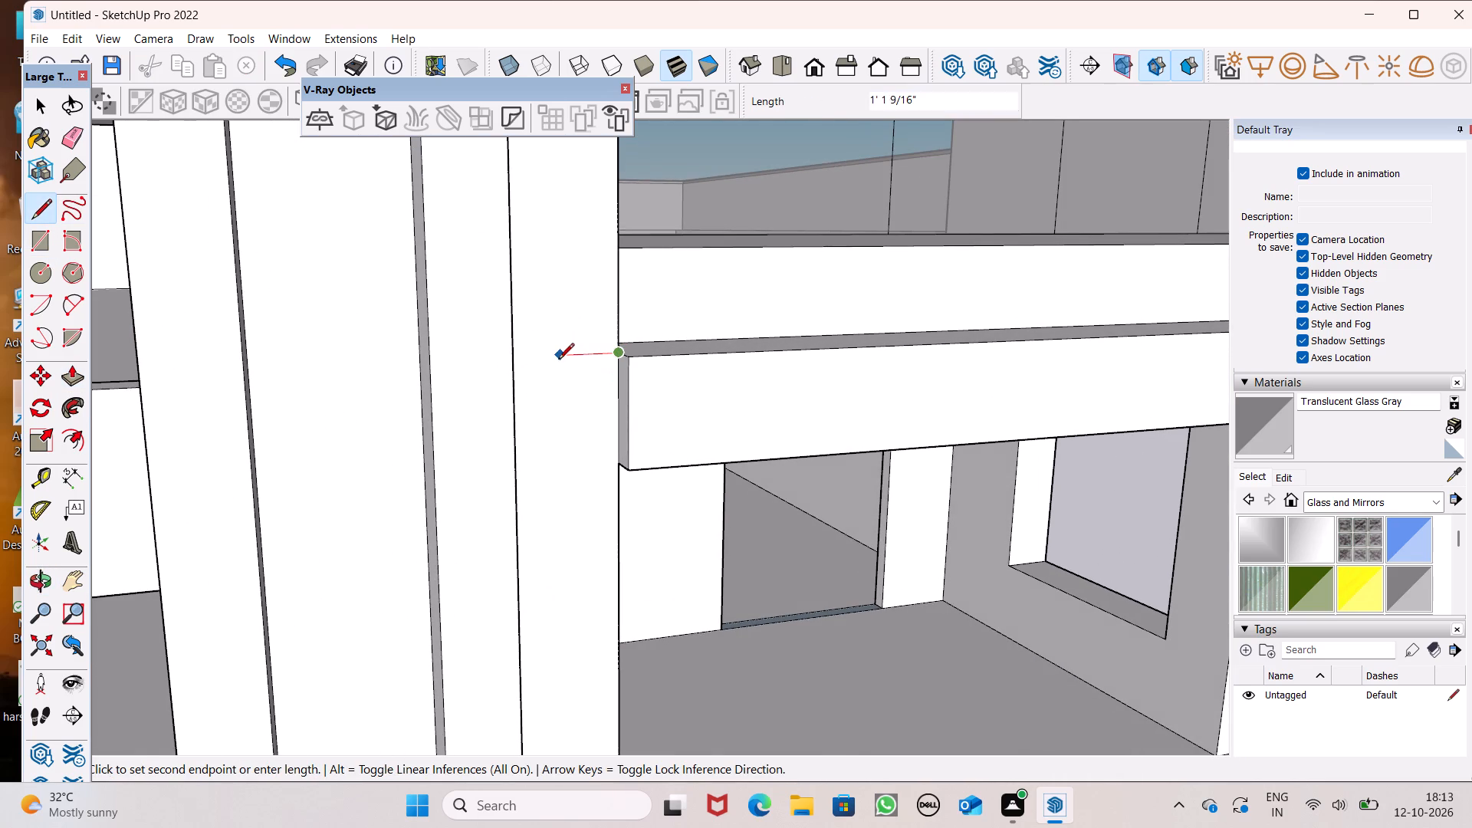
click(540, 360)
Draw a vertical line down the tower front from the short horizontal line's end to near the lower balcony slab's underside.
scroll(562, 348, down, 5)
middle_drag(581, 419, 497, 421)
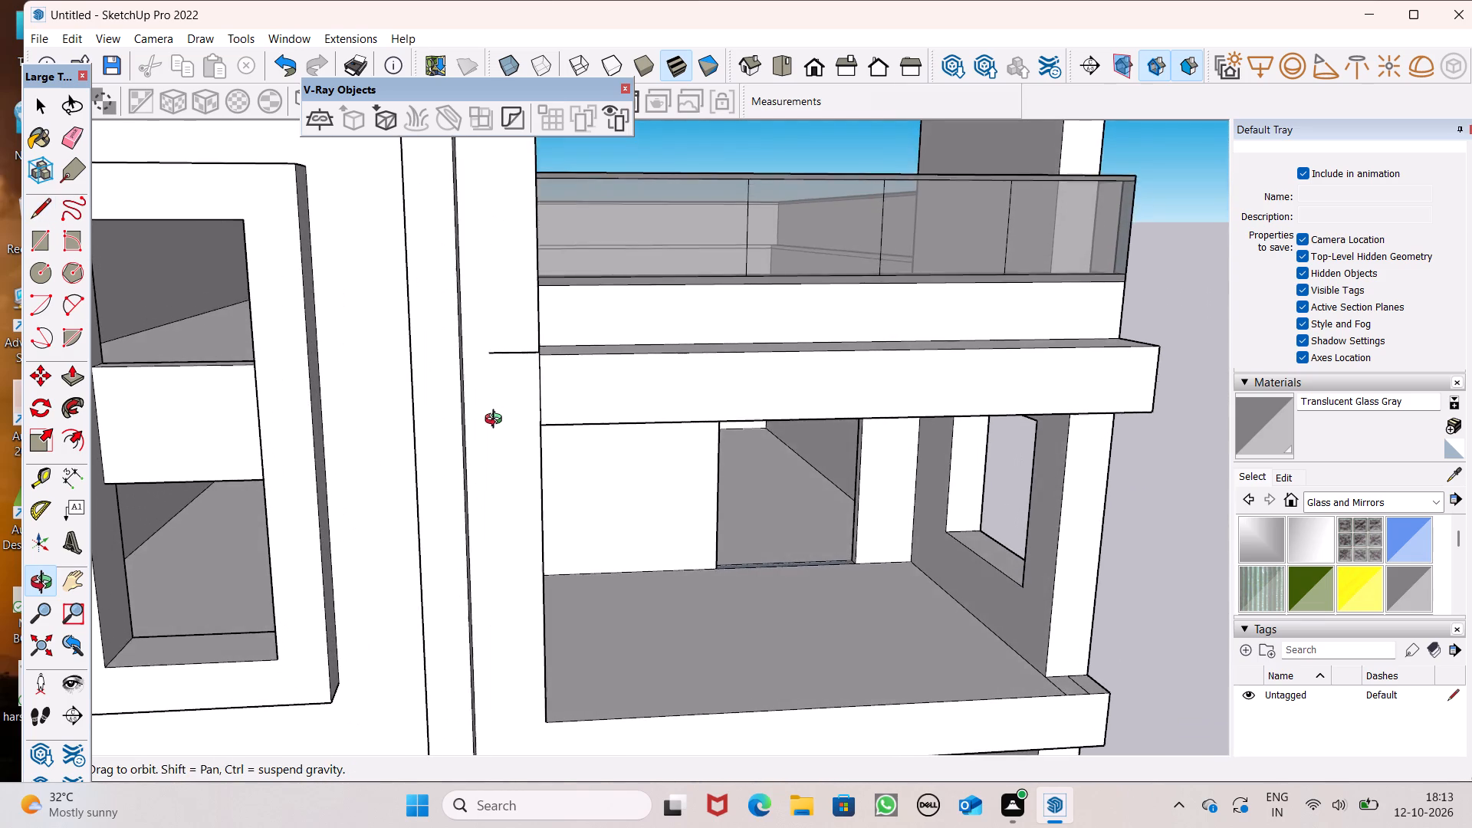
middle_drag(497, 421, 497, 412)
scroll(514, 491, down, 1)
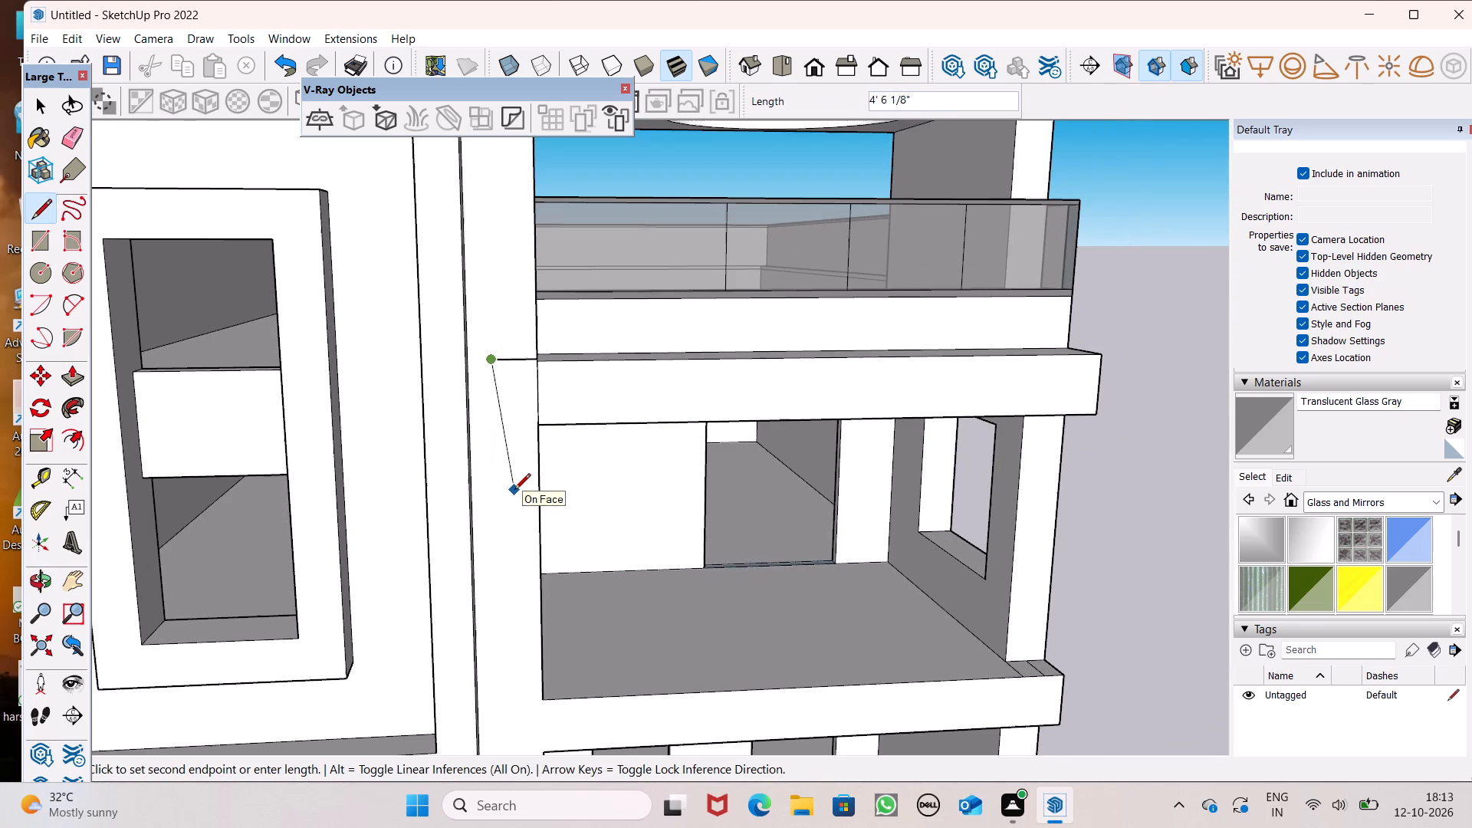
scroll(514, 491, down, 1)
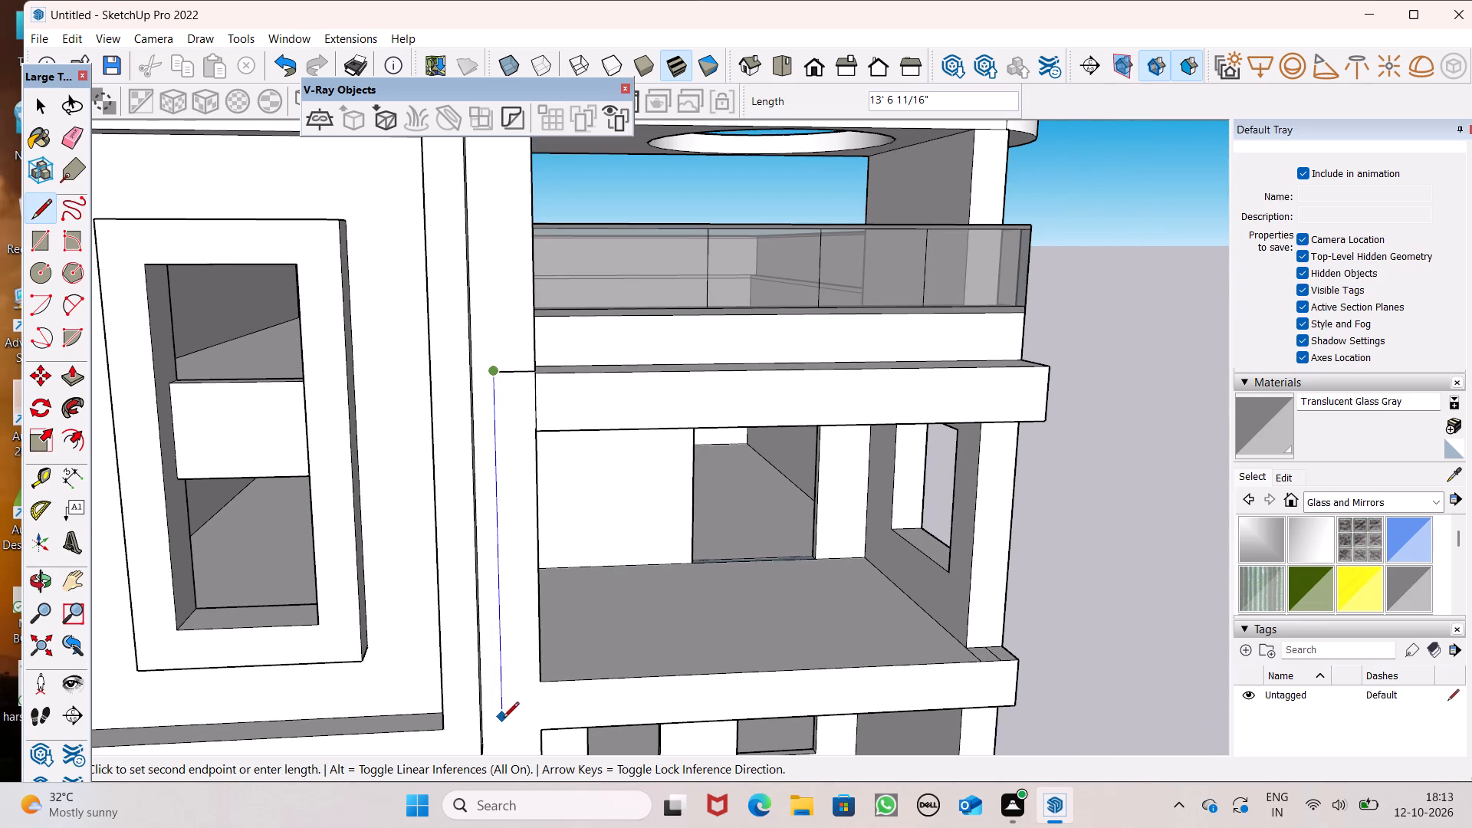
scroll(495, 765, up, 6)
scroll(511, 560, down, 2)
scroll(513, 566, up, 1)
scroll(513, 568, down, 3)
scroll(518, 685, up, 13)
click(483, 653)
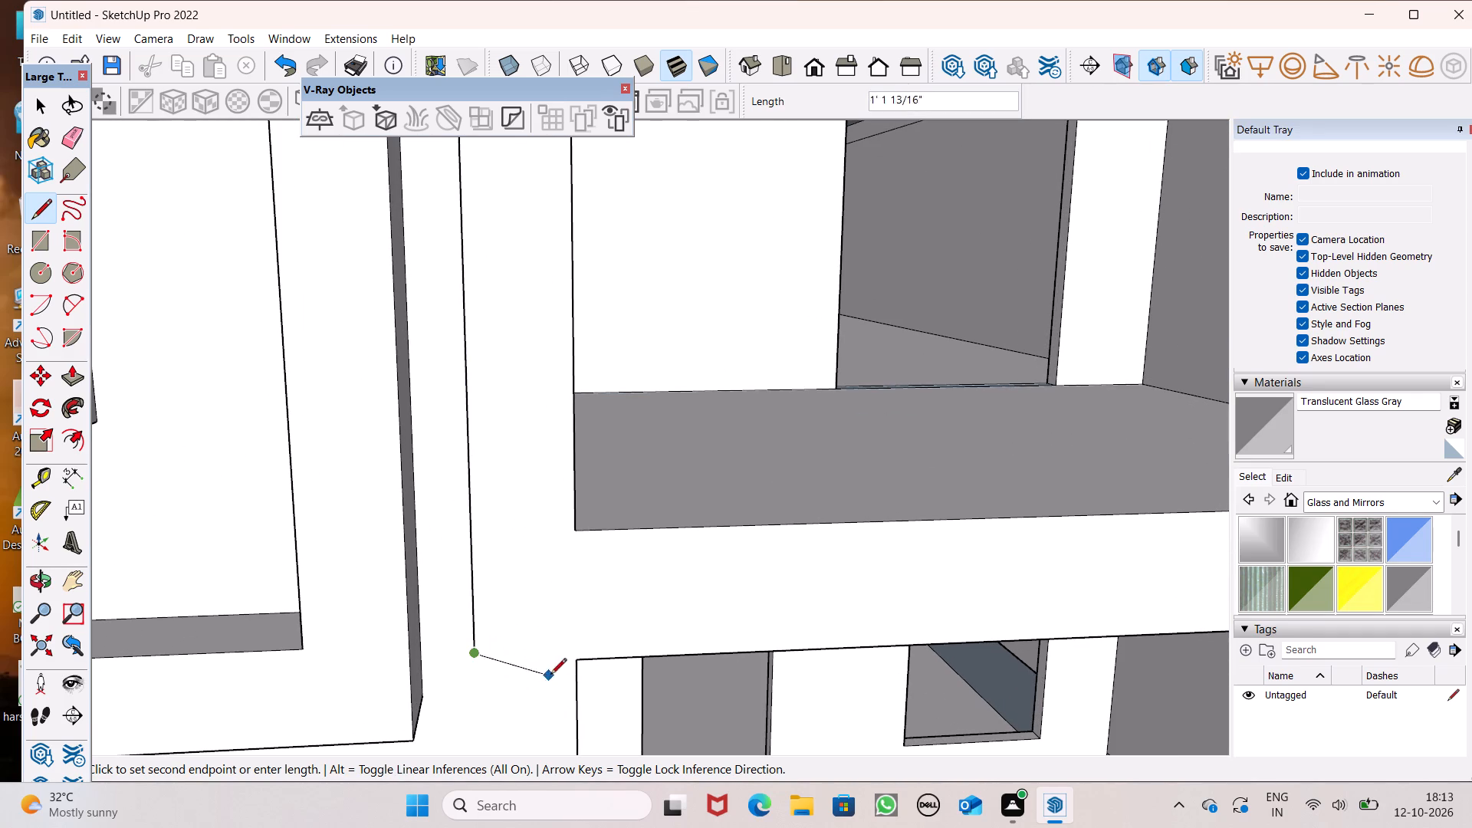
key(space)
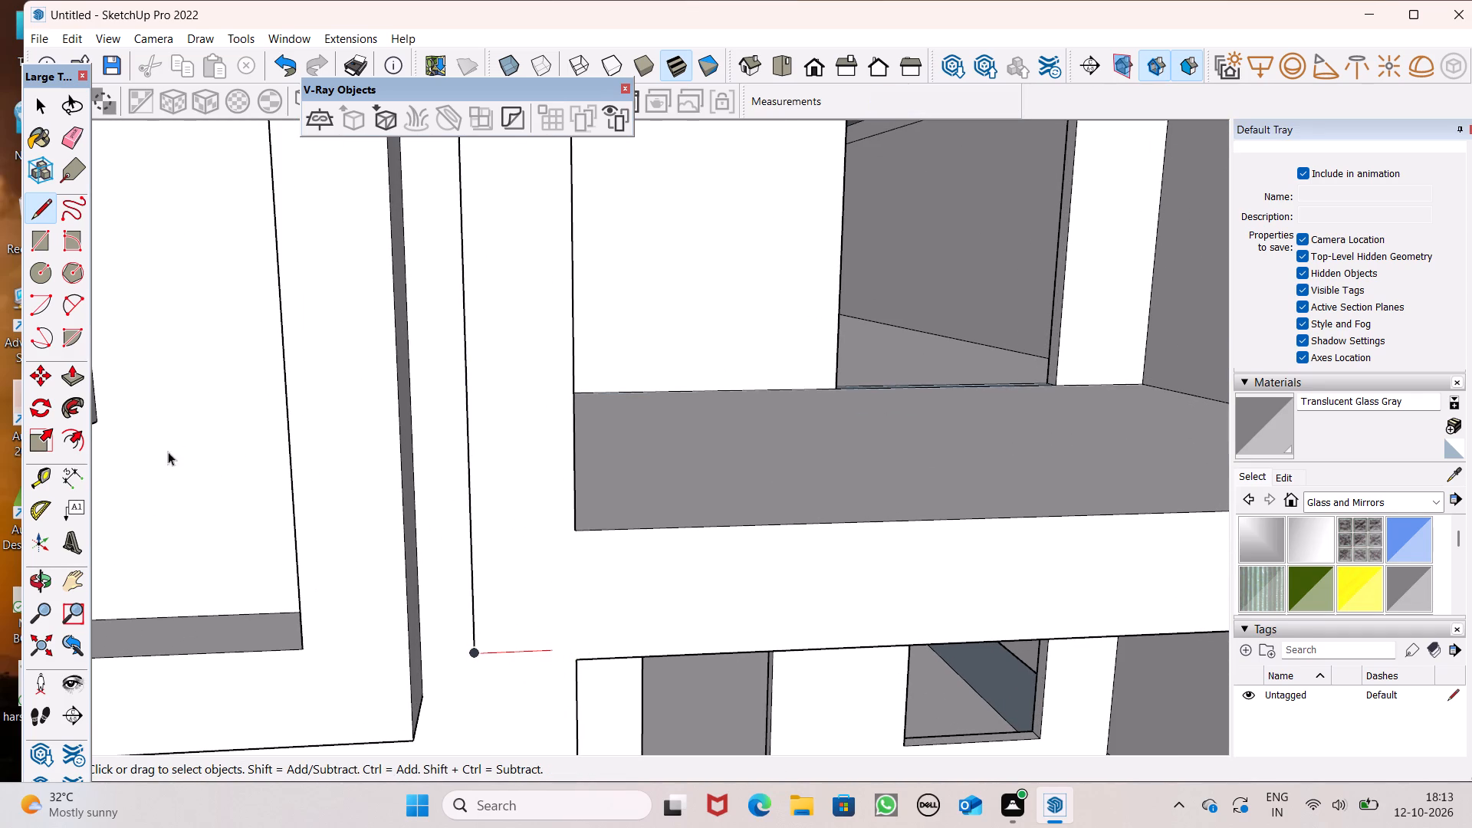
Close the bottom of the tower strip with a horizontal line about 1' 6" long from the lower slab's bottom corner.
click(44, 199)
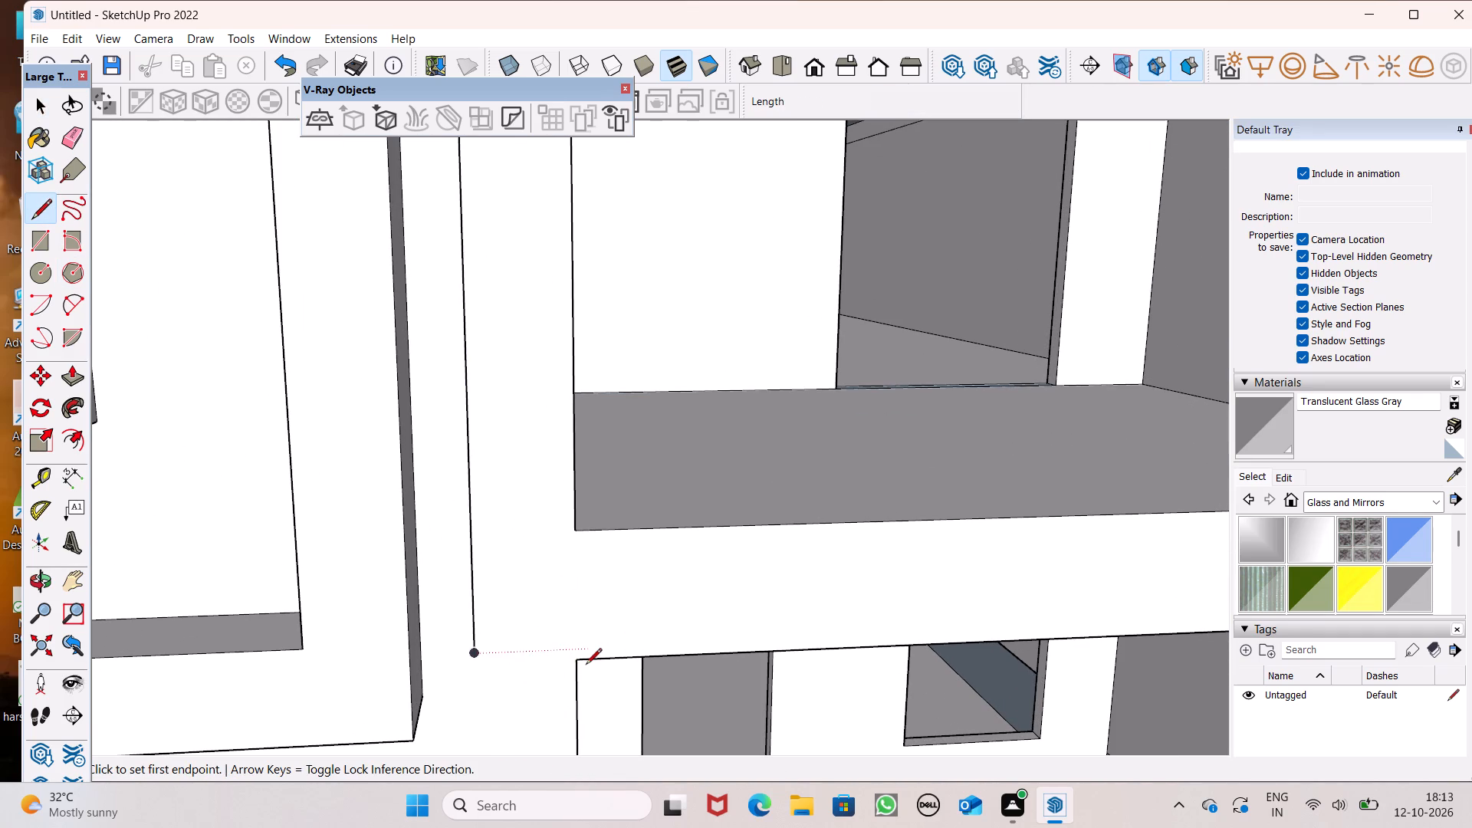
click(577, 660)
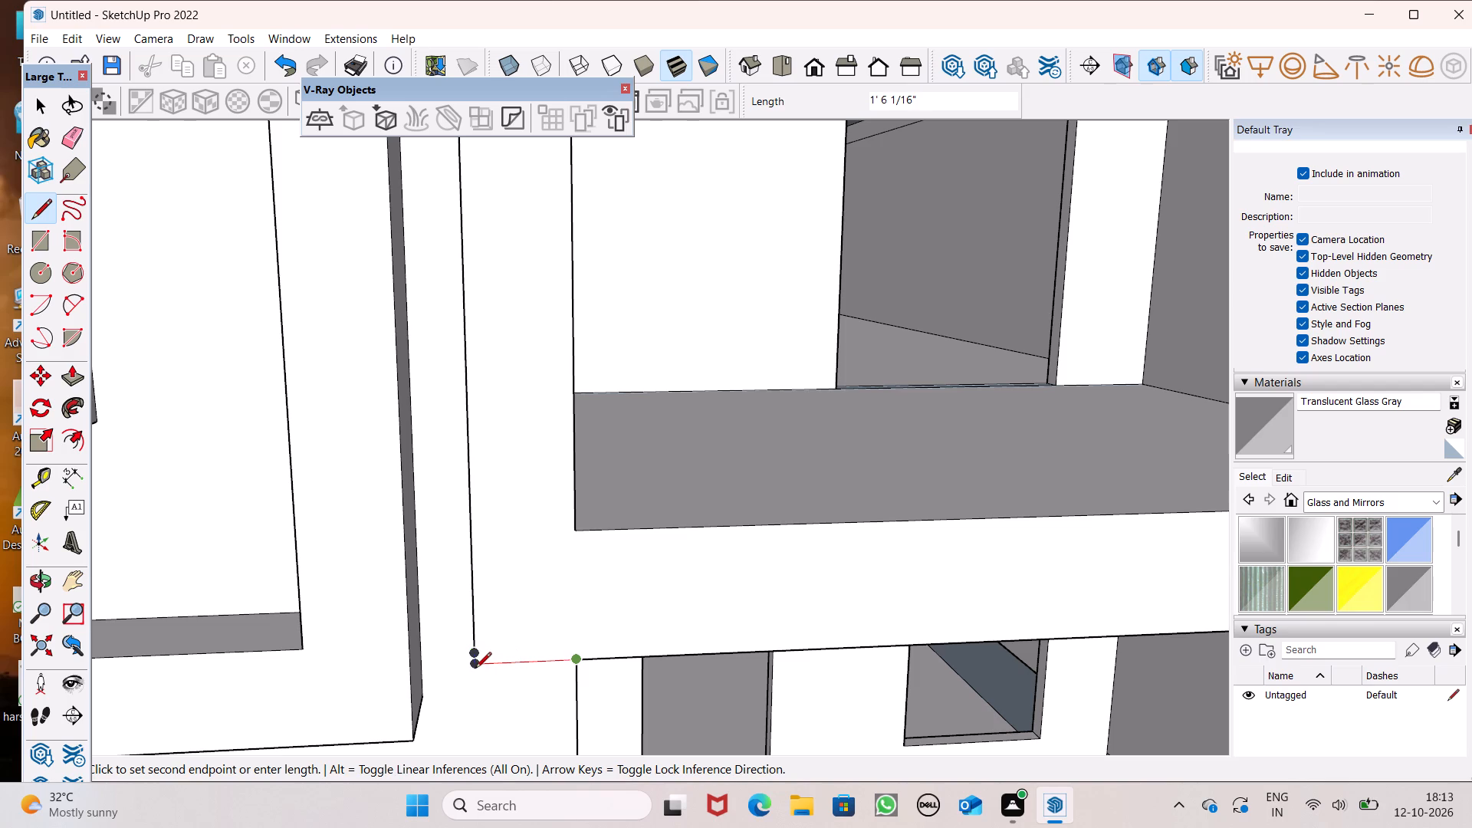
click(475, 670)
click(471, 652)
key(space)
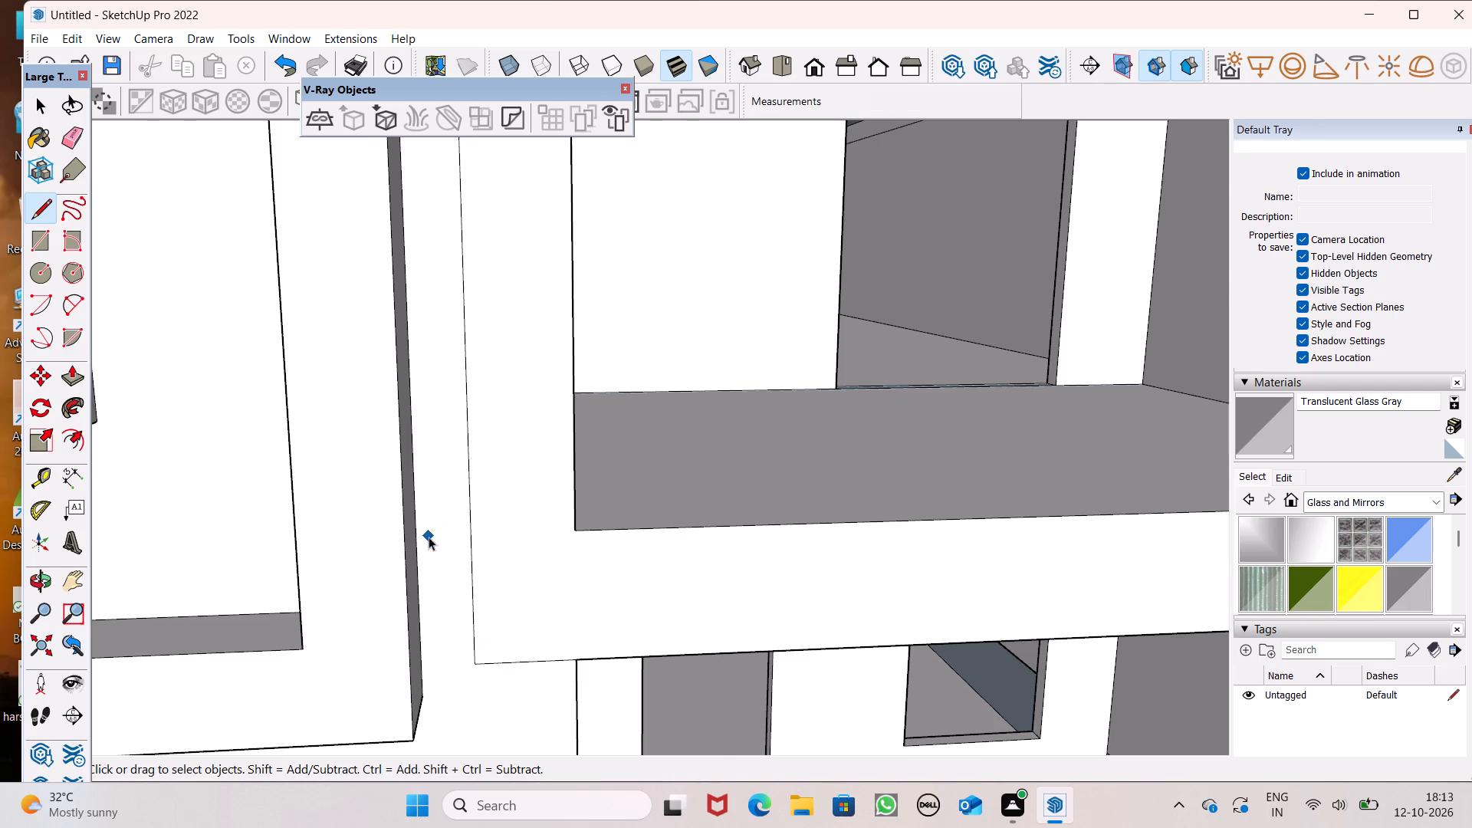
Split the lower balcony slab's front with a horizontal line about 19' 6" long and a short vertical line up to its top inner corner.
scroll(412, 565, down, 4)
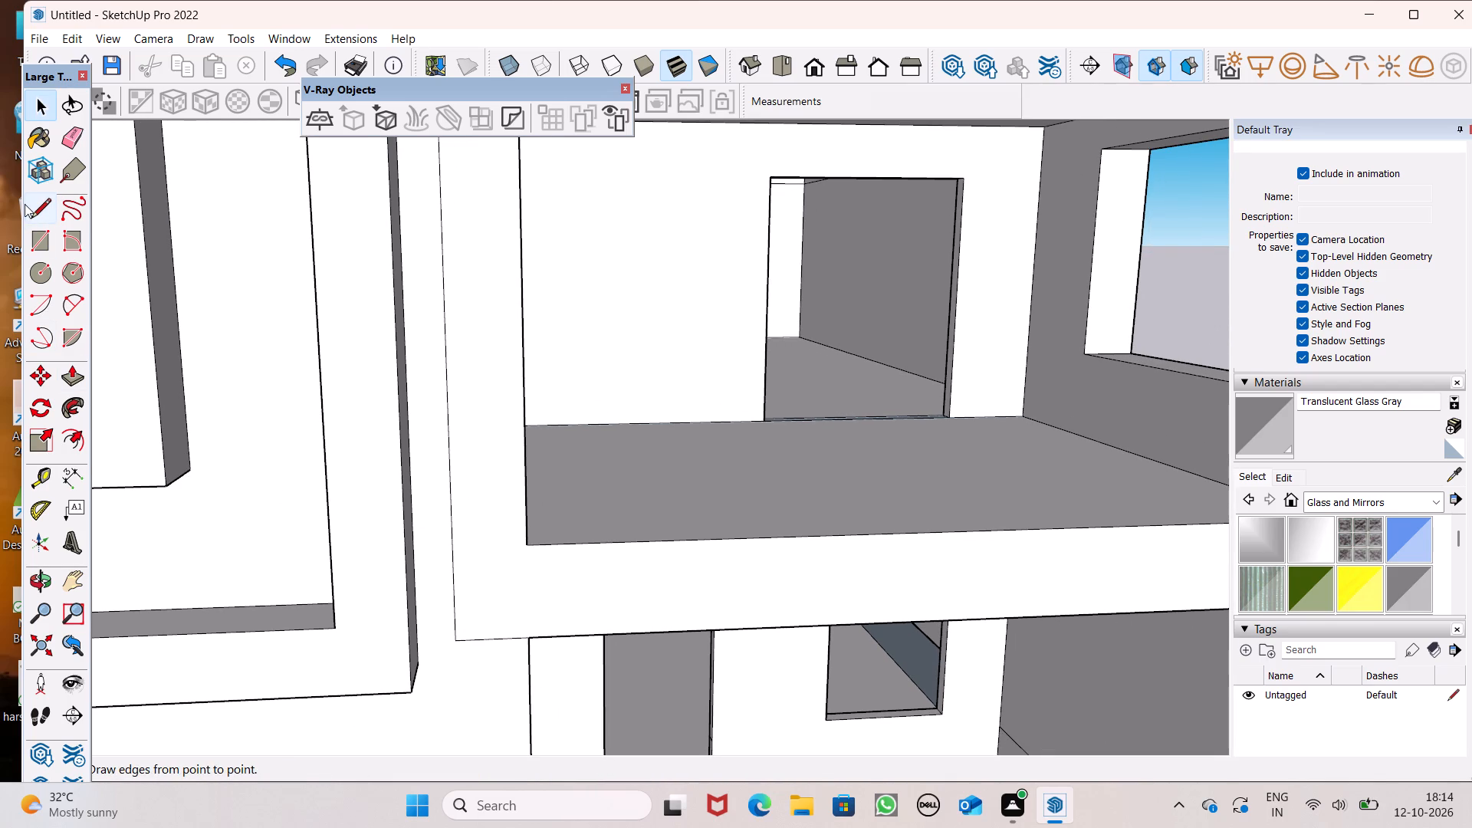
click(39, 208)
scroll(52, 324, down, 2)
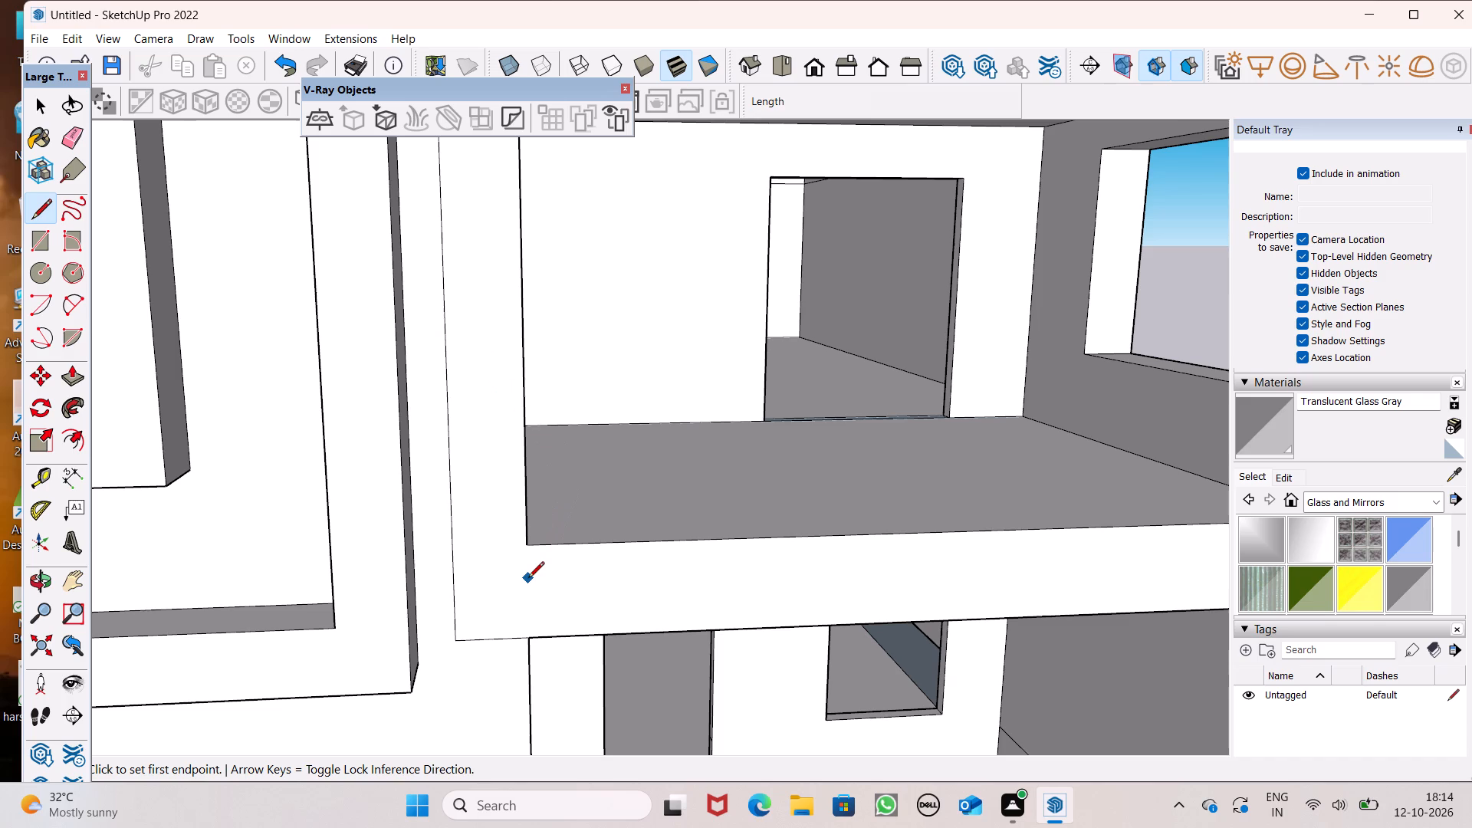
scroll(509, 547, down, 3)
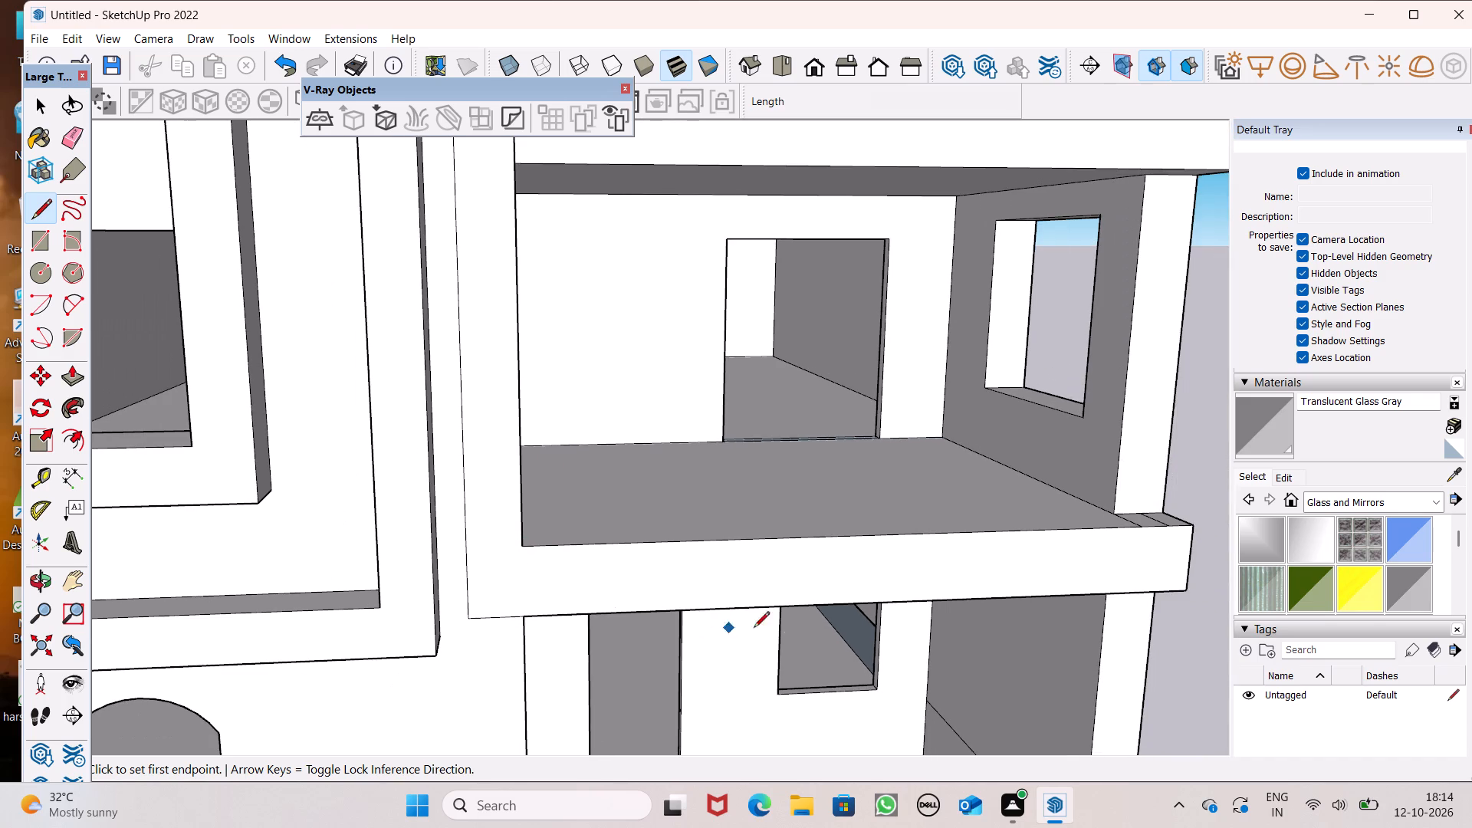
scroll(560, 583, up, 2)
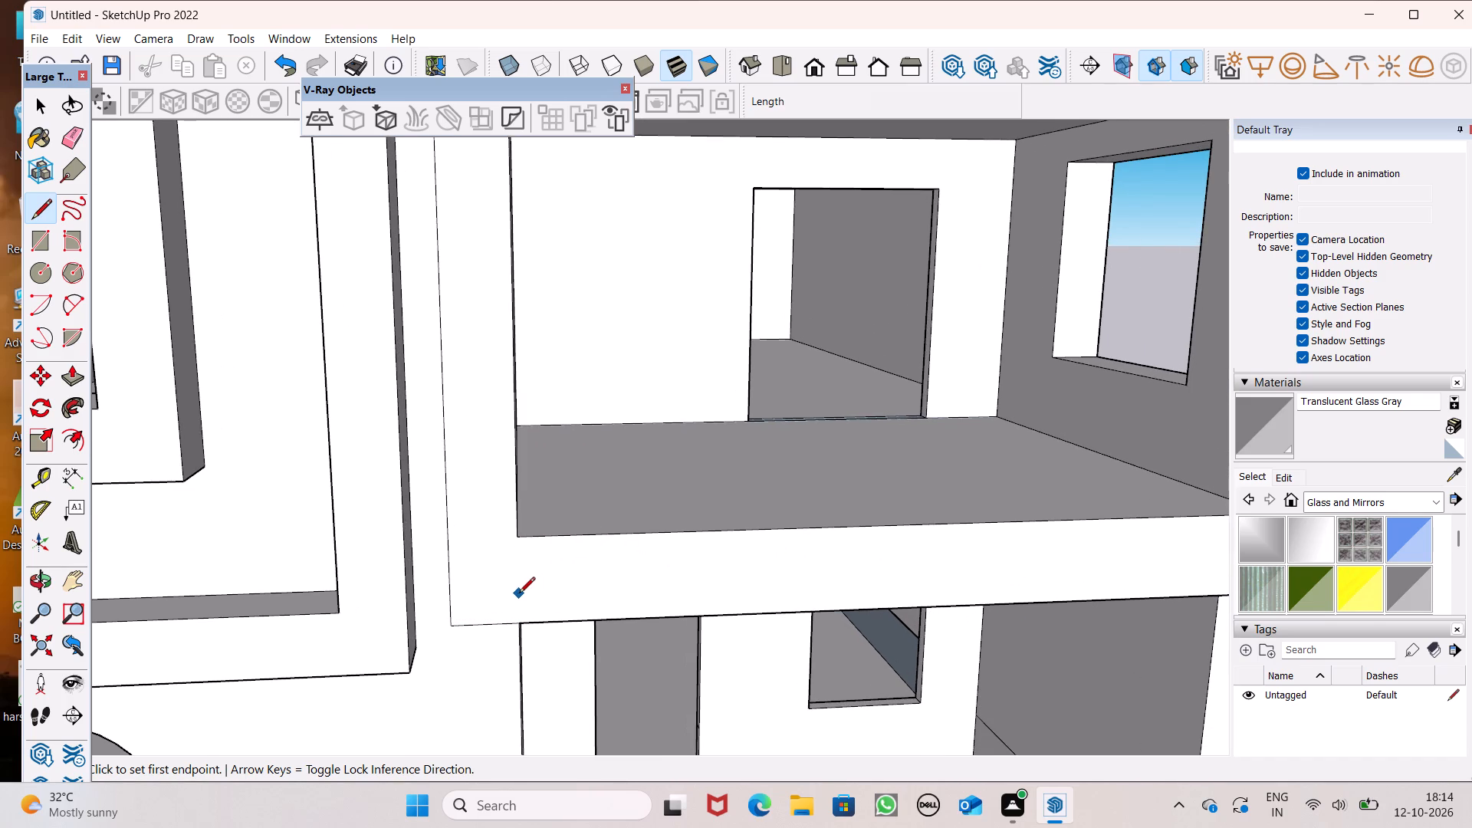
click(517, 583)
scroll(522, 584, down, 6)
scroll(987, 567, up, 4)
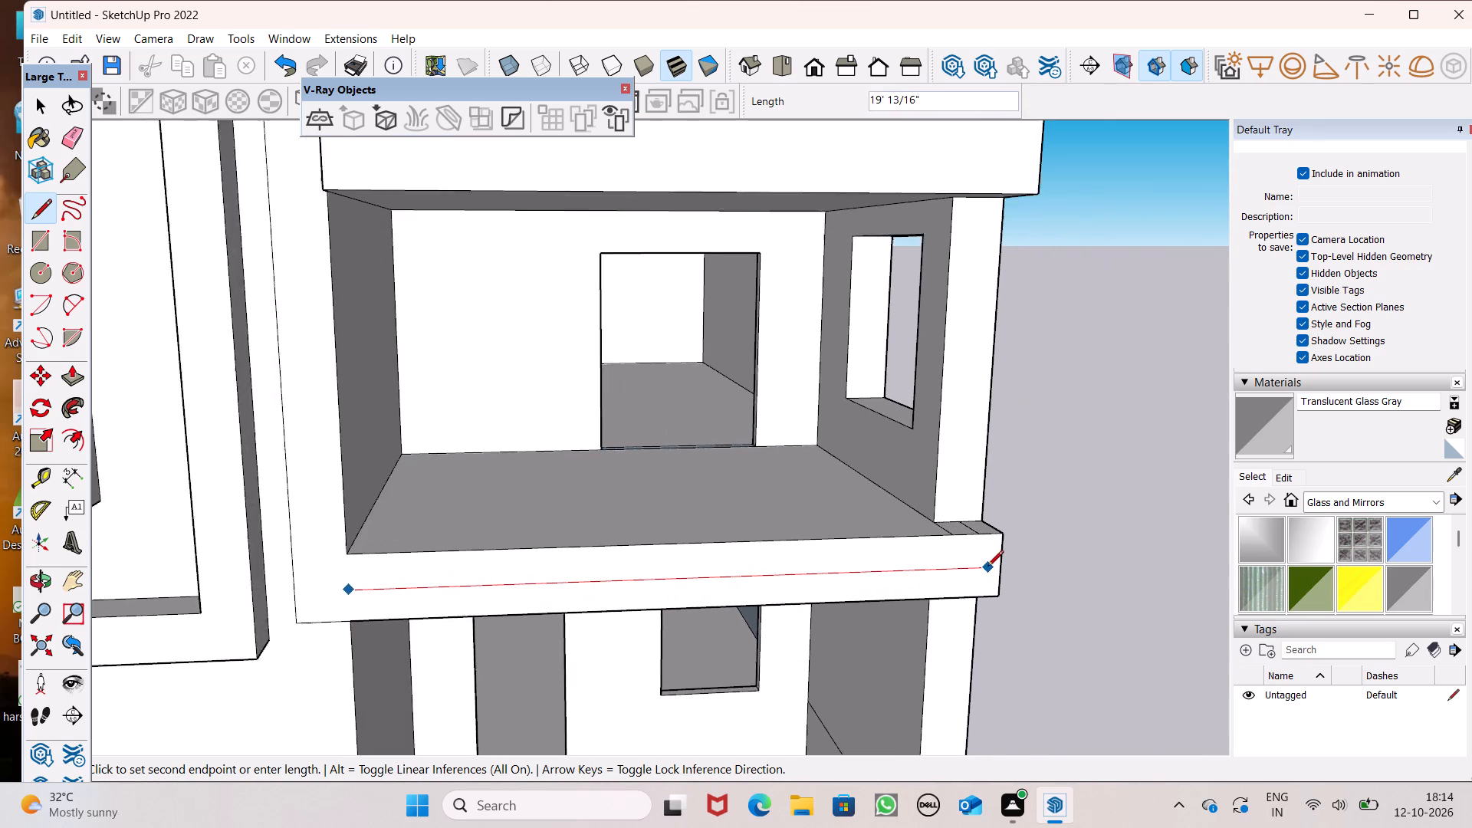
click(1006, 569)
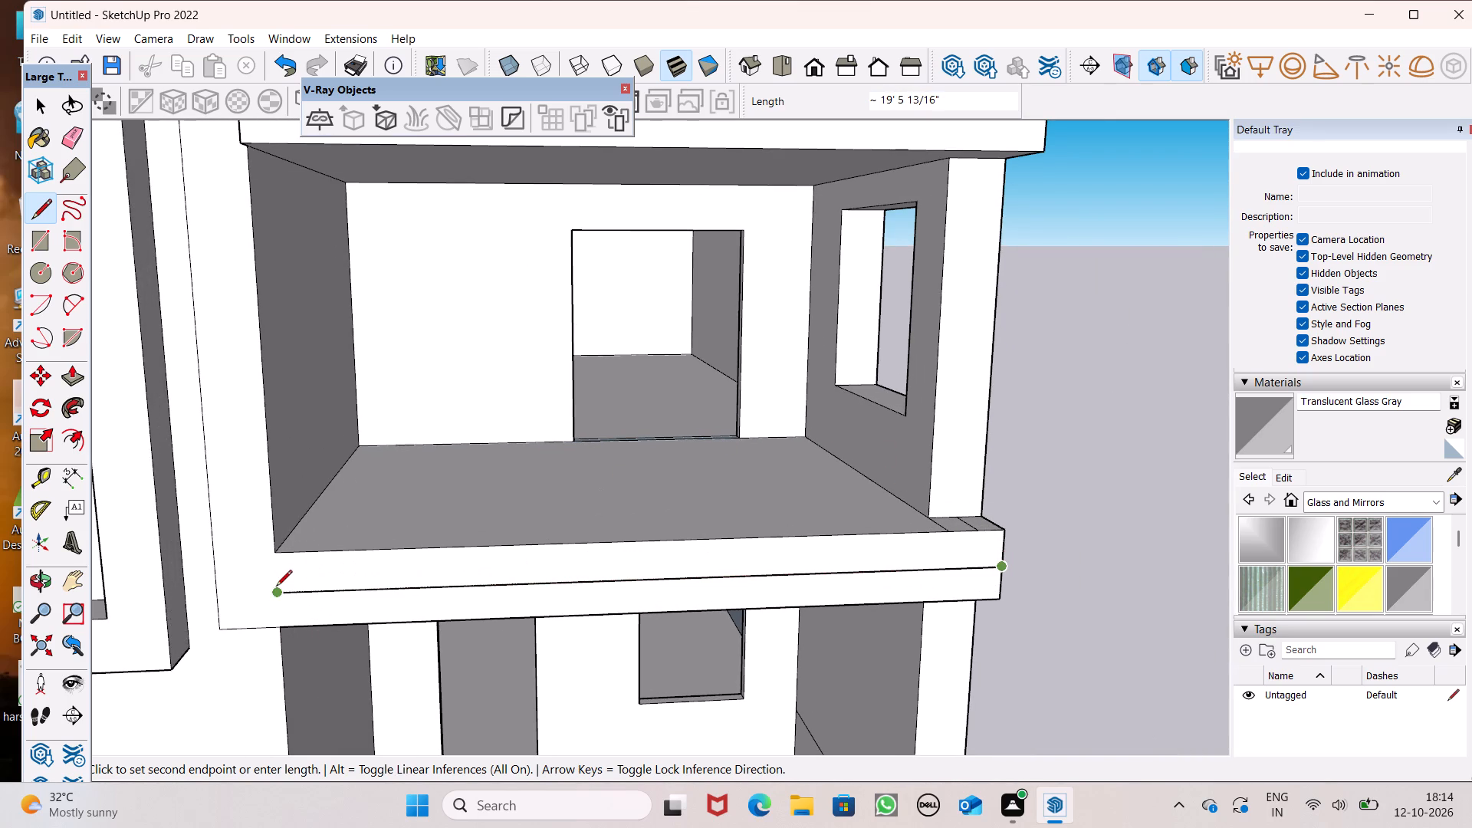
click(284, 590)
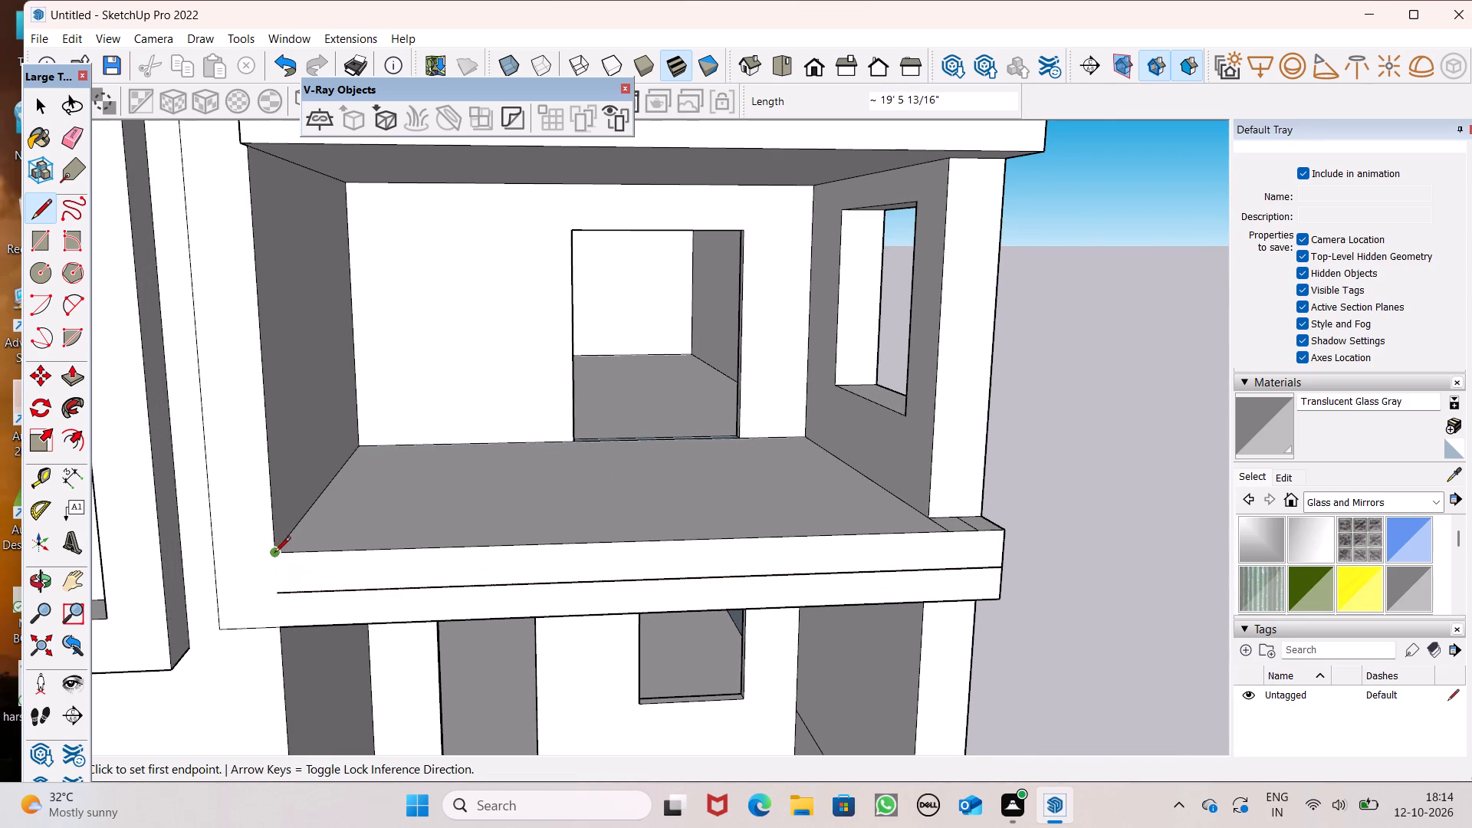
click(274, 552)
click(278, 595)
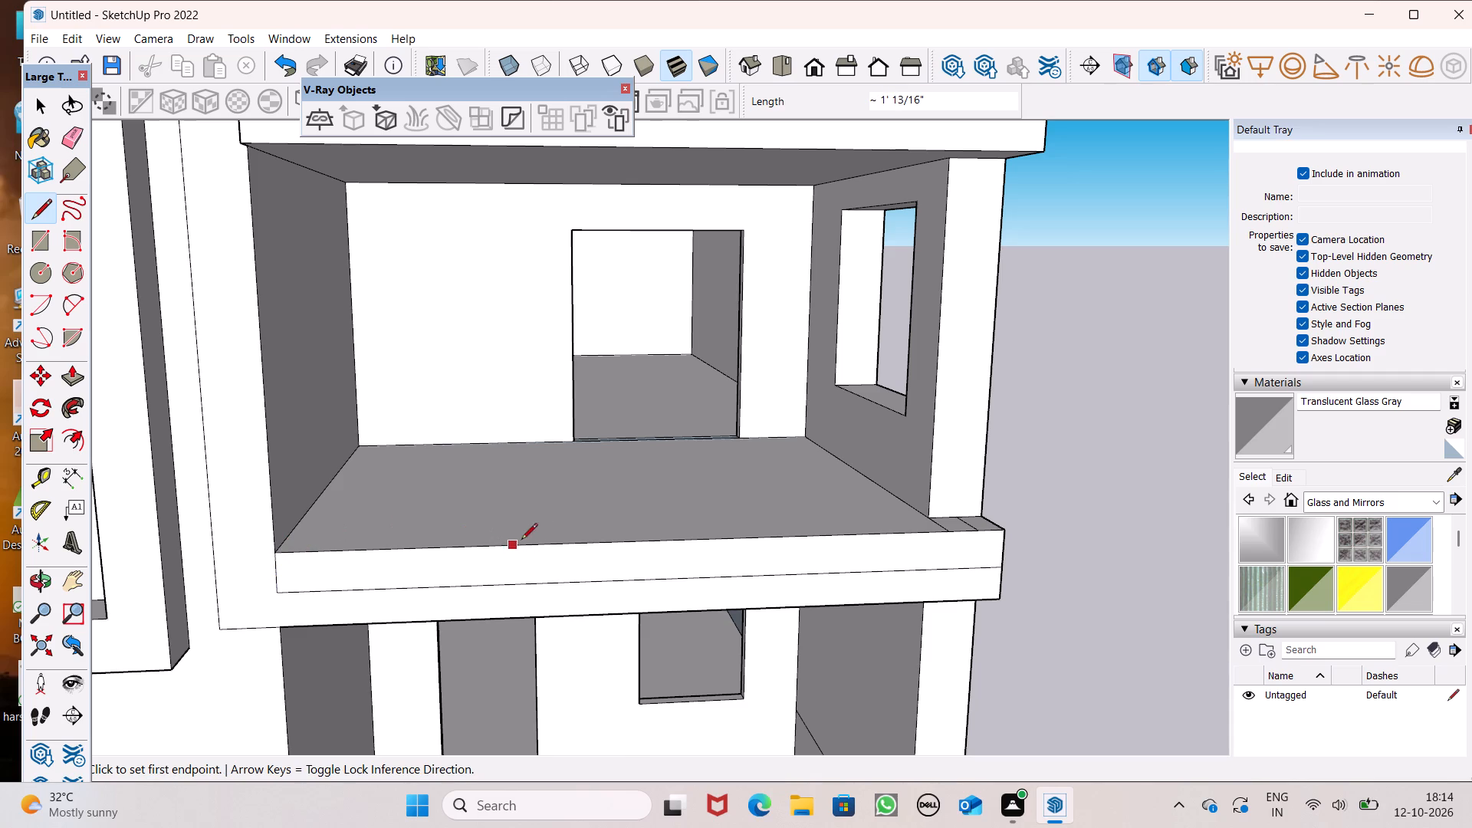
key(space)
Pull the L-shaped face of the tower strip and lower slab band forward 7 5/16".
scroll(688, 557, down, 6)
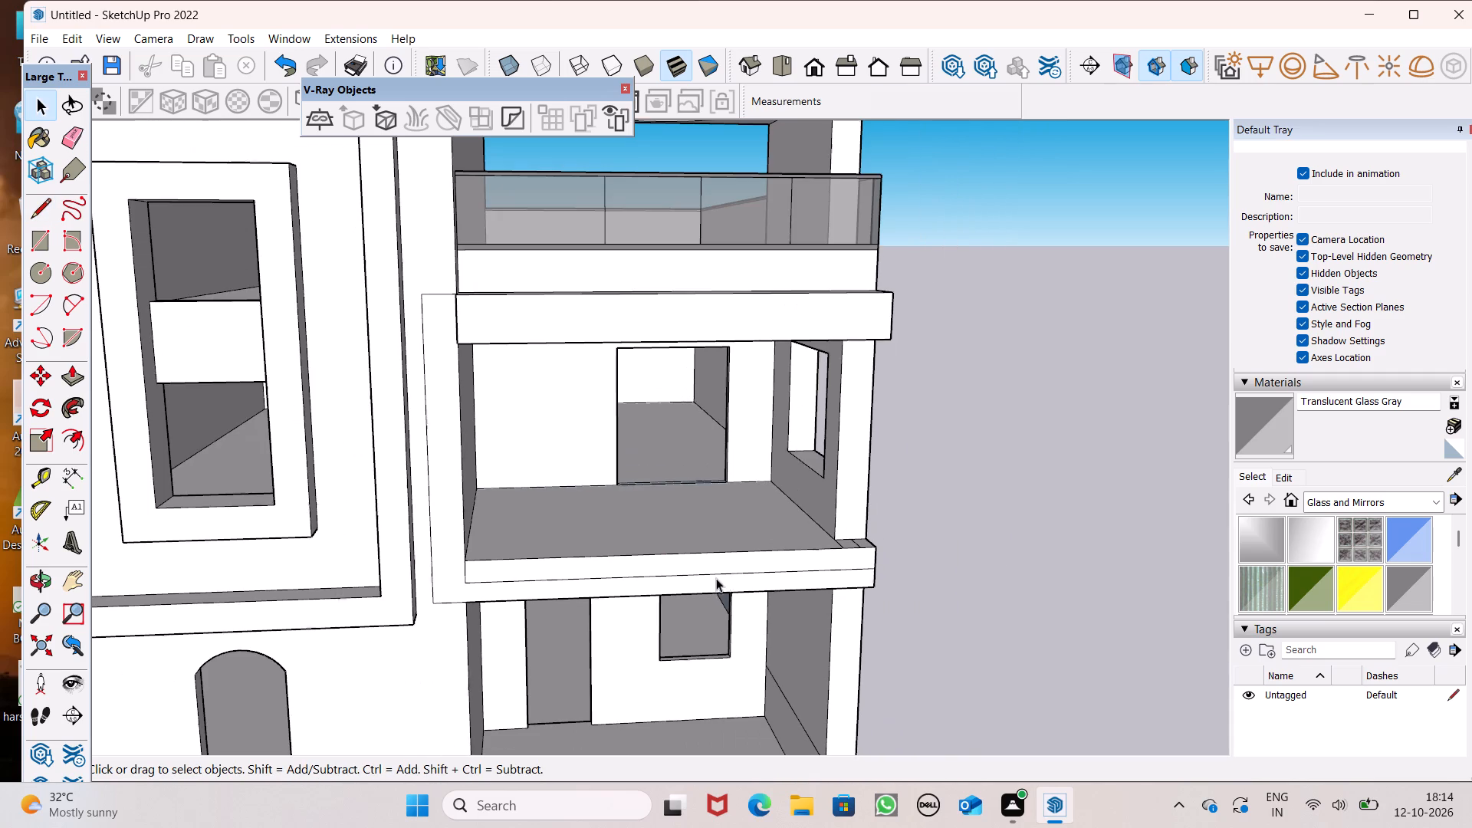
scroll(655, 514, down, 2)
middle_drag(673, 527, 782, 716)
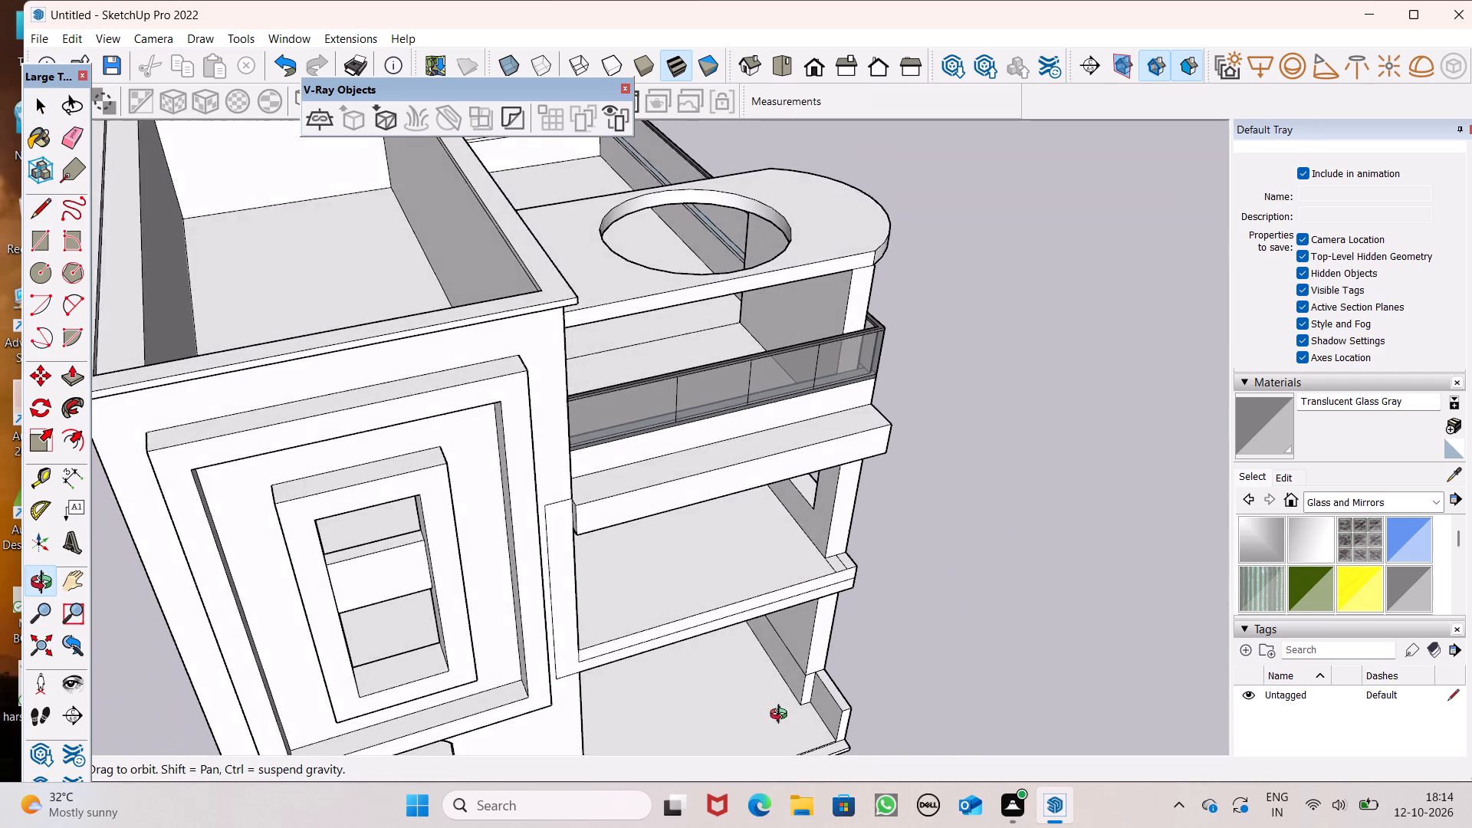
middle_drag(782, 716, 833, 685)
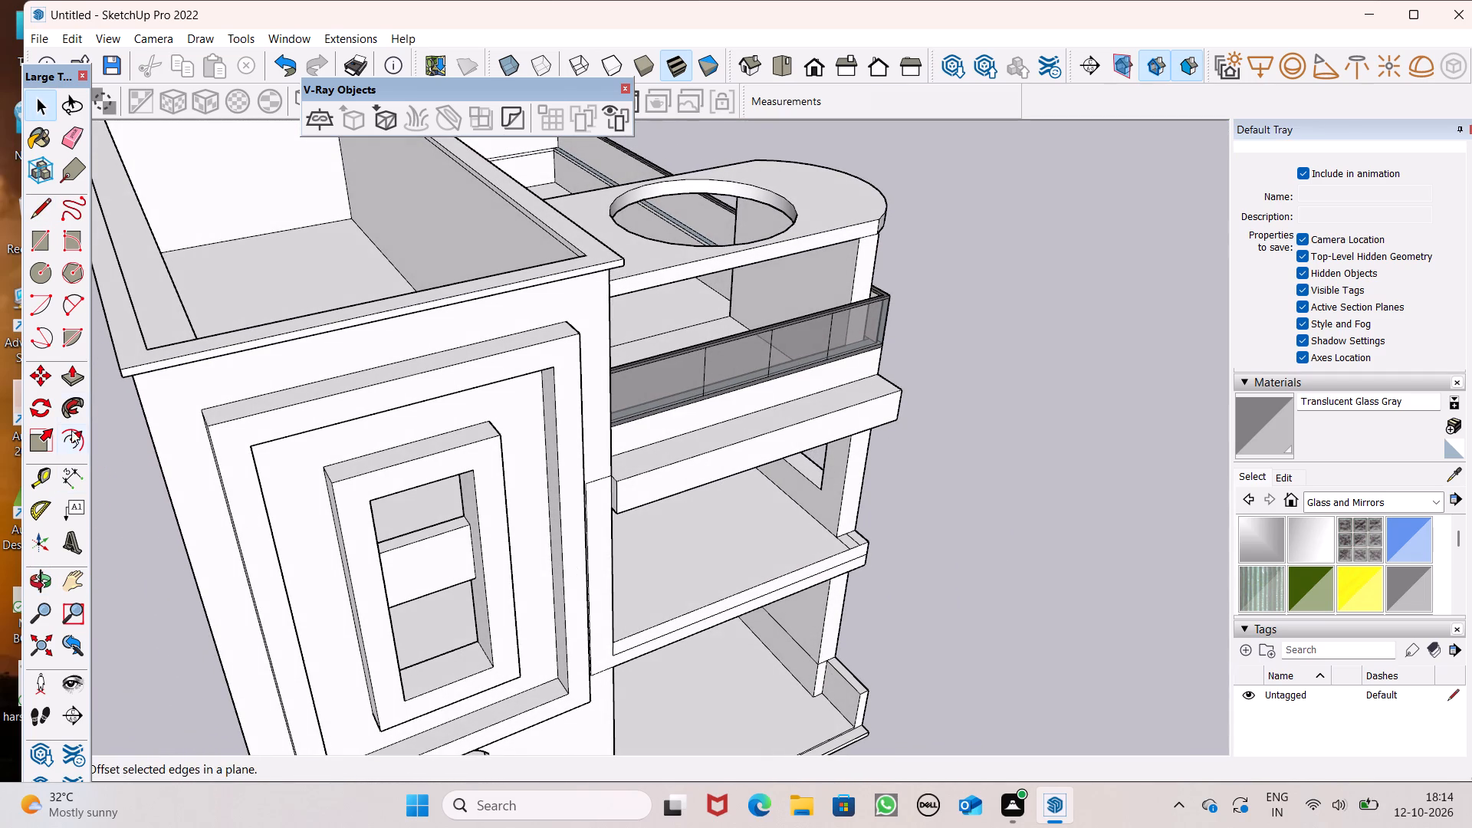
click(66, 386)
drag(604, 550, 608, 562)
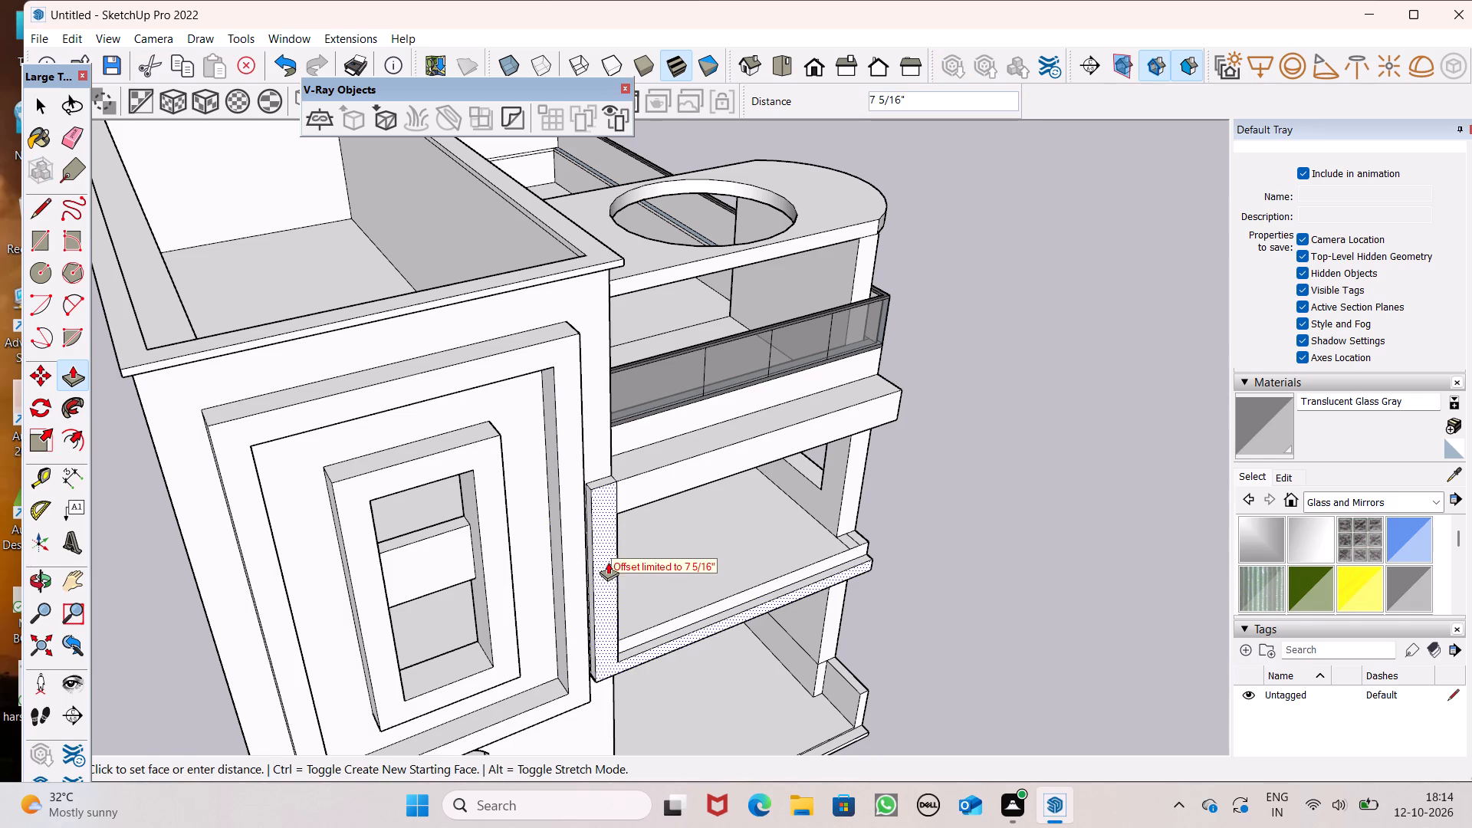
drag(608, 562, 610, 560)
Erase the vertical seam on the front face between the tower strip and the upper balcony band.
scroll(719, 465, up, 1)
middle_drag(719, 465, 586, 354)
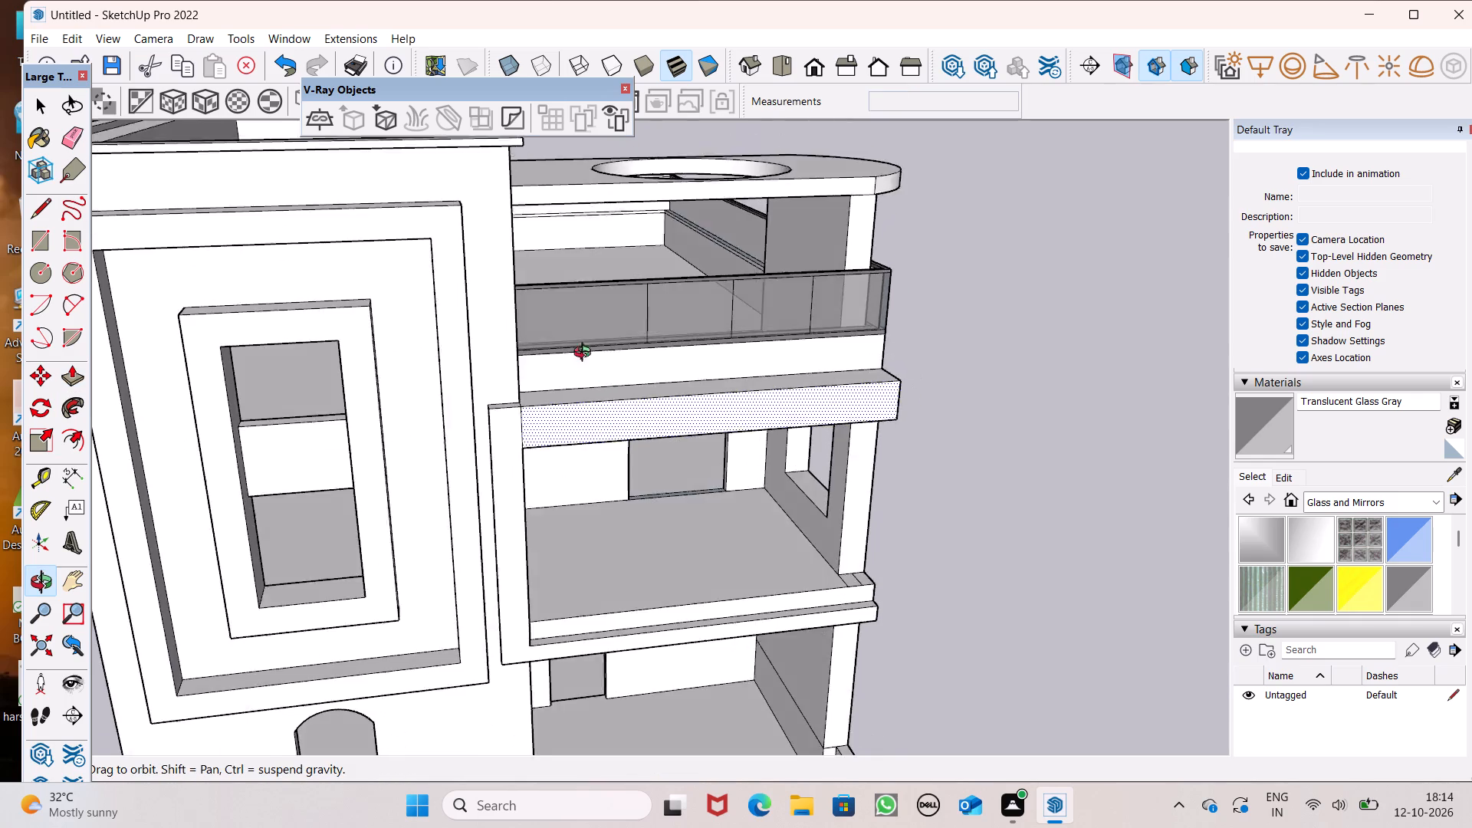
middle_drag(586, 354, 583, 291)
middle_drag(659, 536, 564, 501)
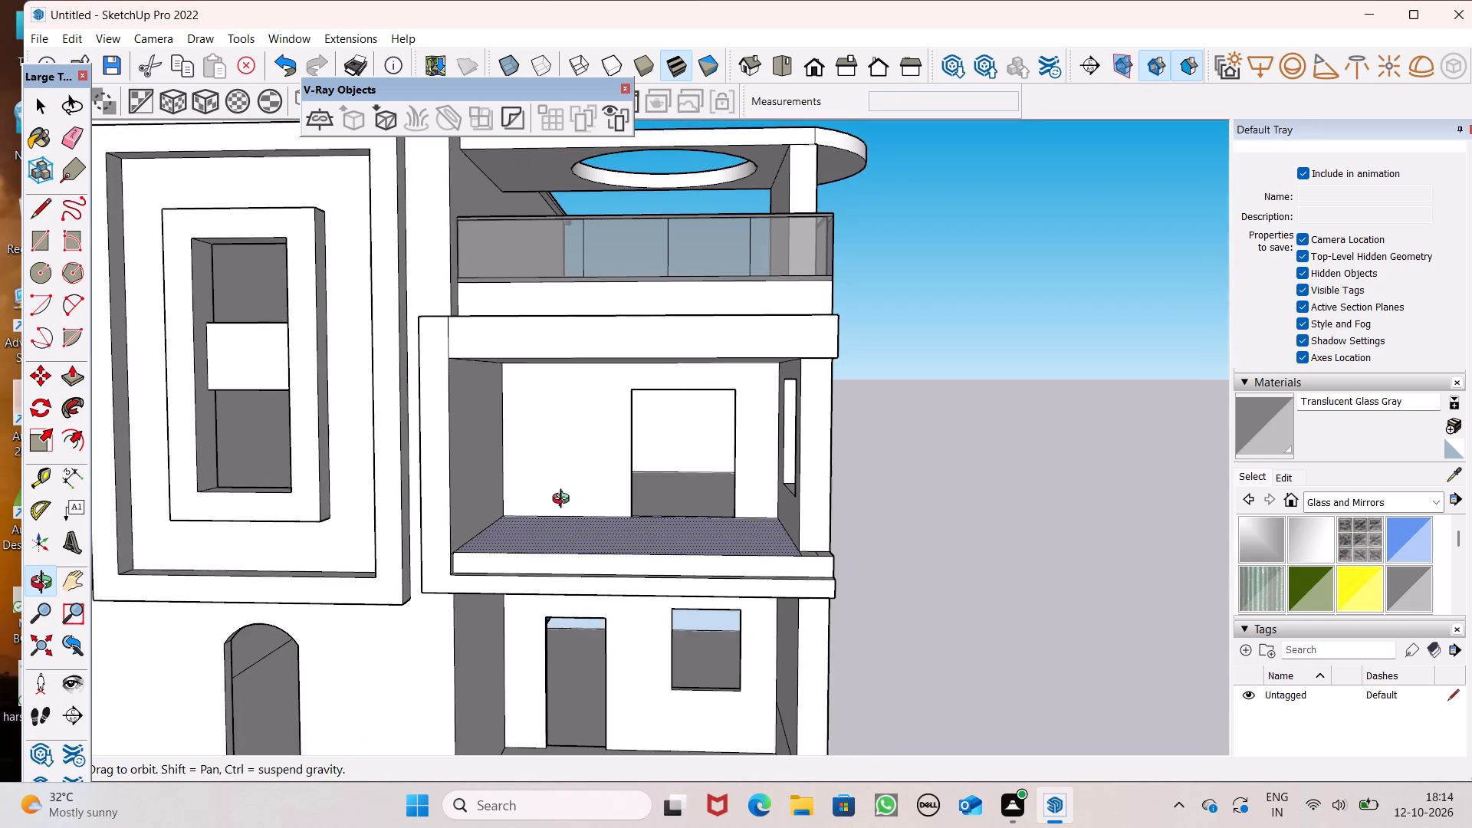
middle_drag(564, 501, 564, 499)
click(71, 145)
scroll(368, 229, up, 1)
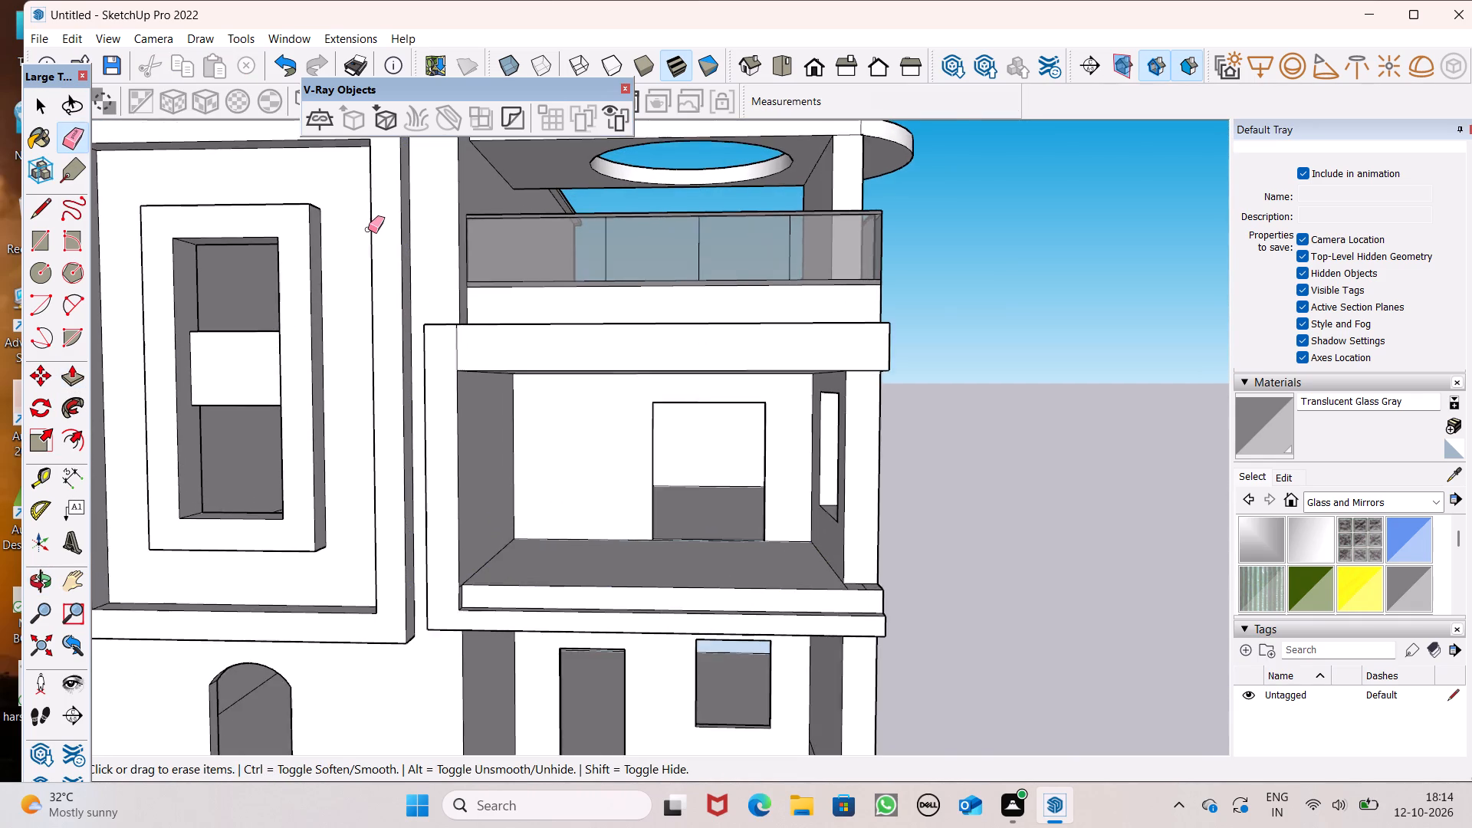
scroll(368, 229, up, 4)
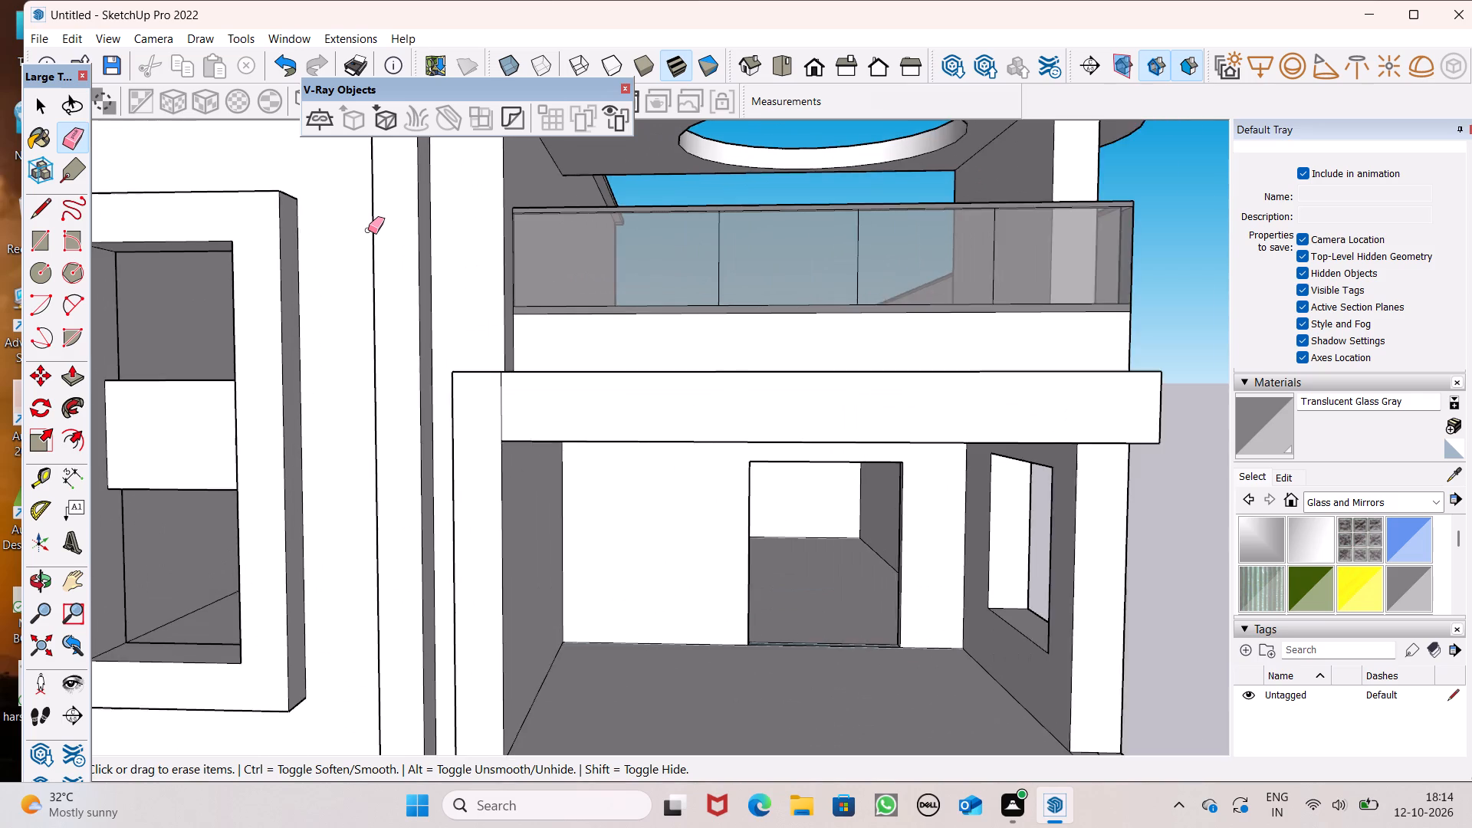
scroll(368, 230, up, 2)
drag(538, 440, 519, 442)
key(space)
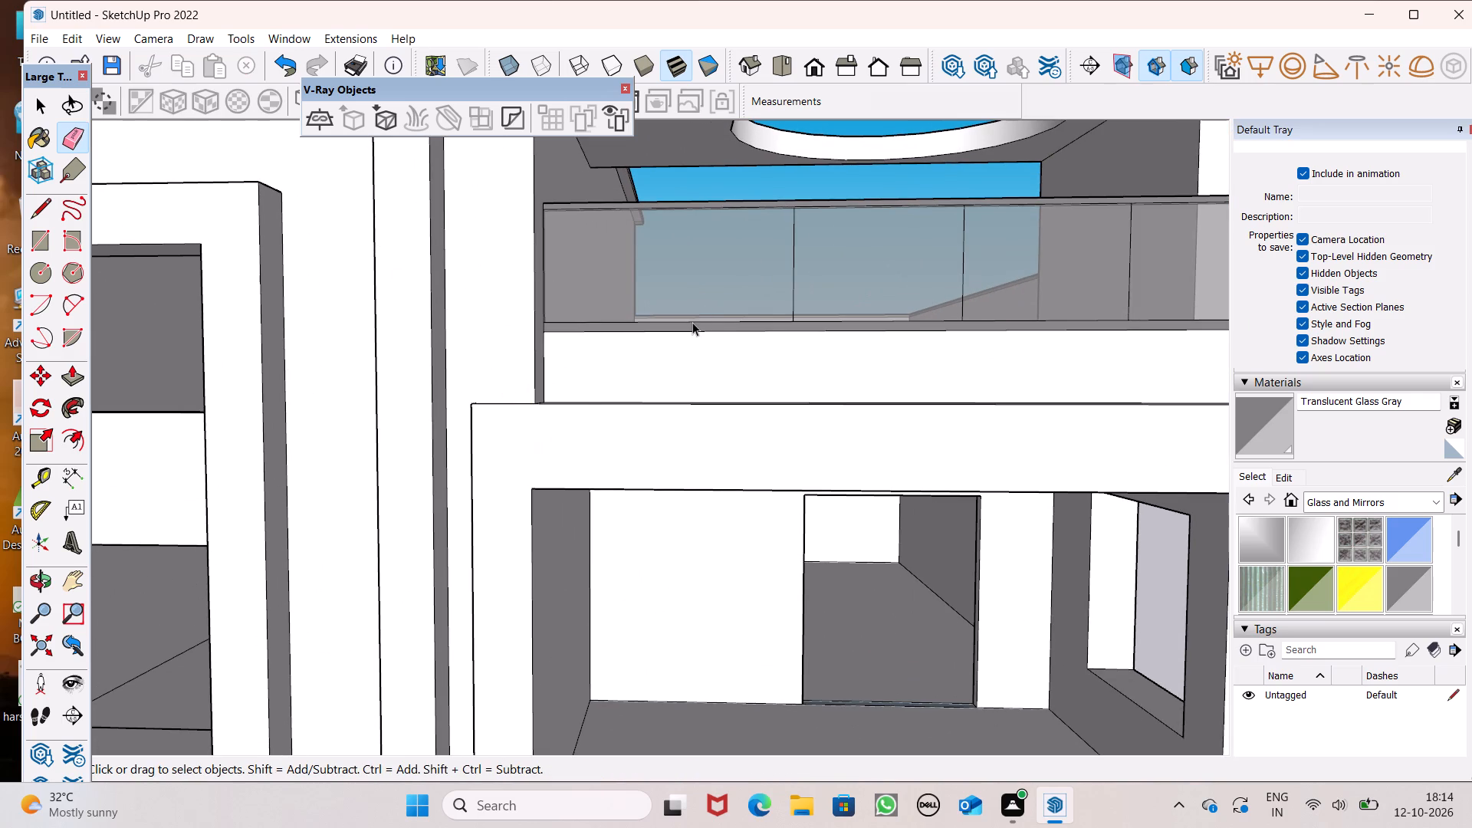
Erase the short seam on the top face where the tower strip meets the upper balcony band.
scroll(693, 317, down, 7)
middle_drag(738, 404, 771, 732)
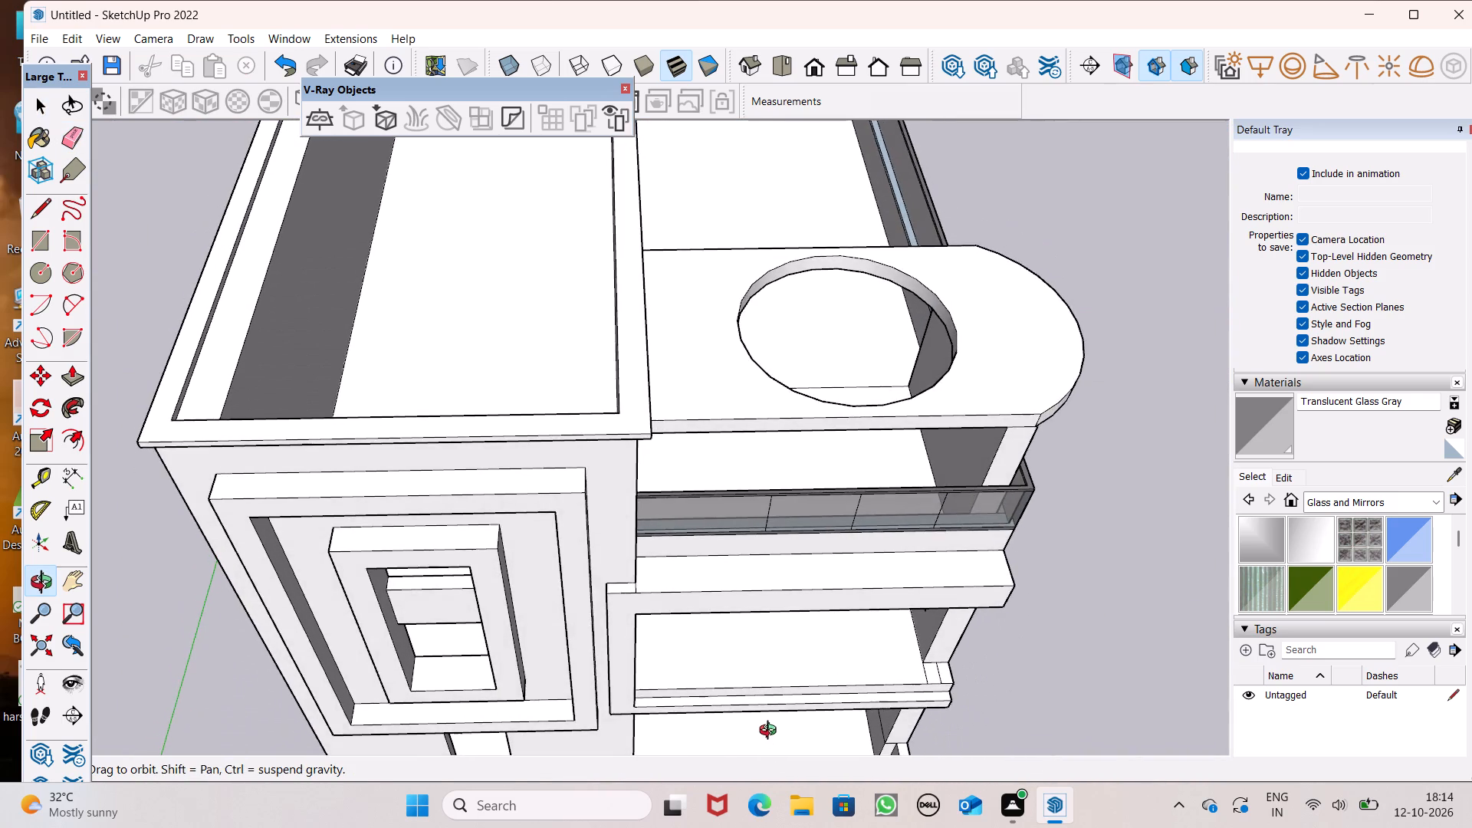
middle_drag(771, 732, 756, 649)
scroll(660, 530, up, 3)
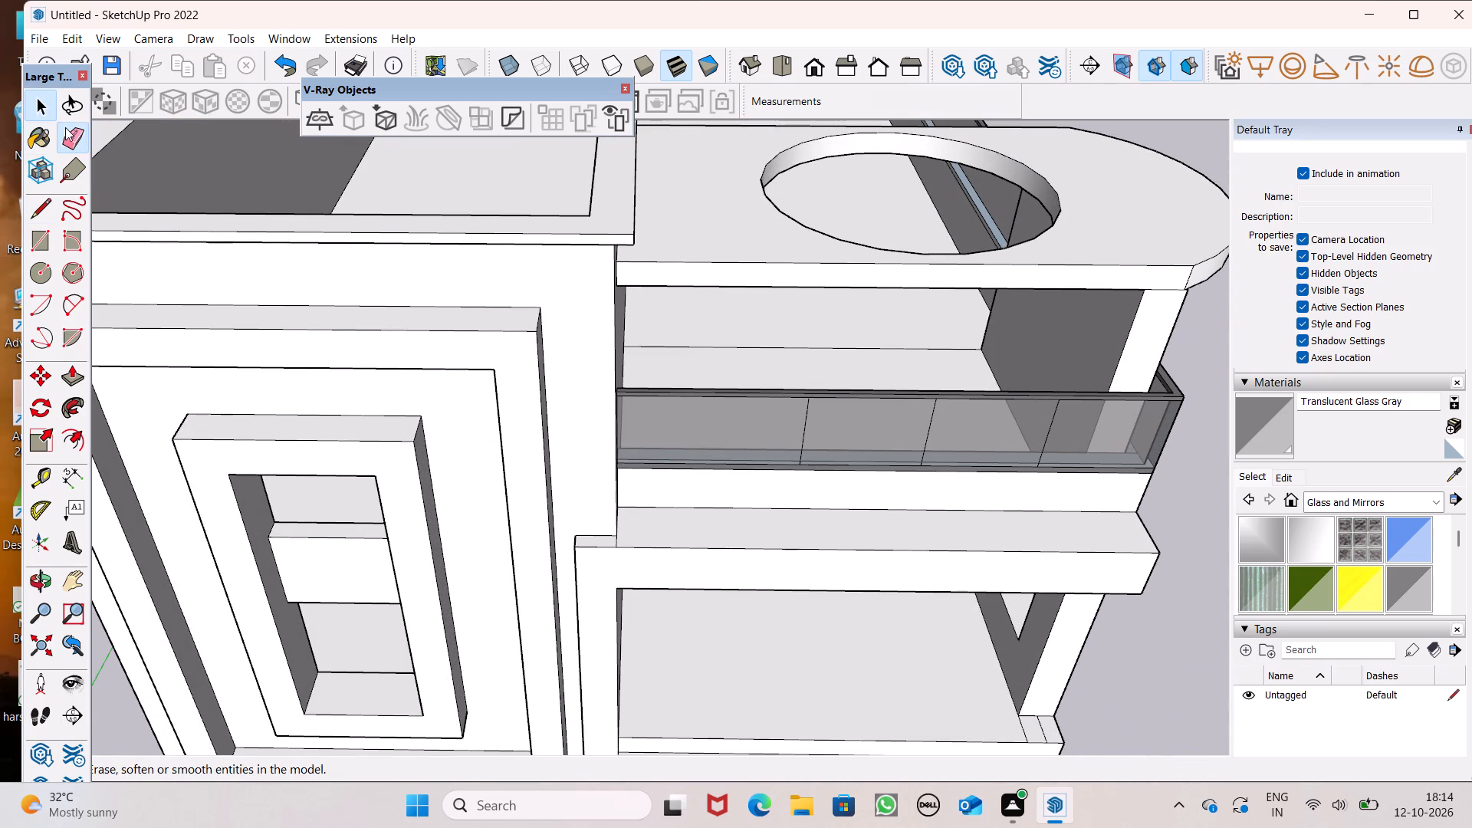
click(65, 127)
scroll(633, 546, up, 5)
drag(590, 537, 597, 537)
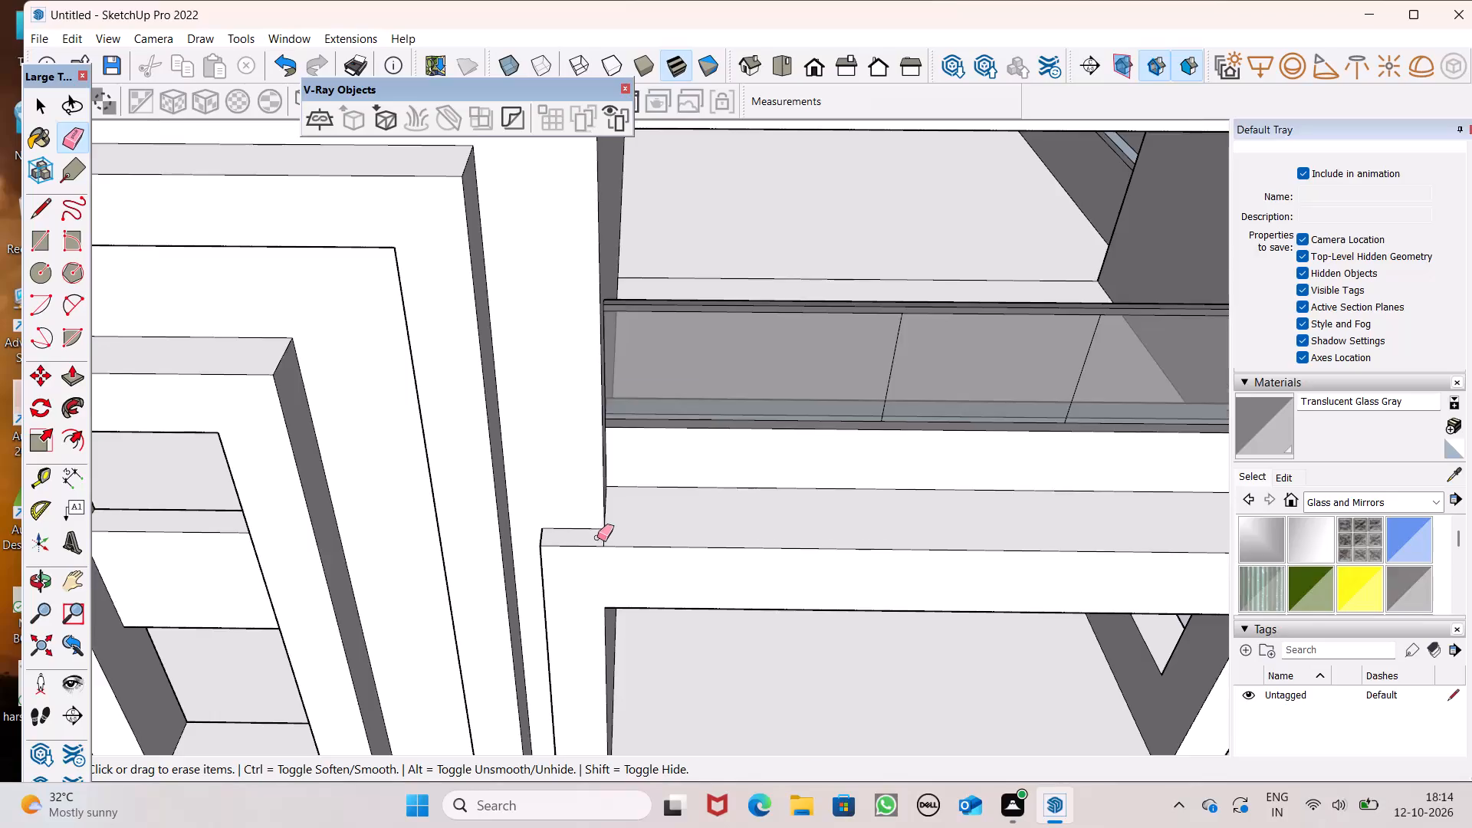
drag(597, 537, 601, 537)
key(space)
Examine the joined balcony frame from the front and above, including the lower slab's outer end.
scroll(739, 232, down, 7)
middle_drag(823, 382, 794, 310)
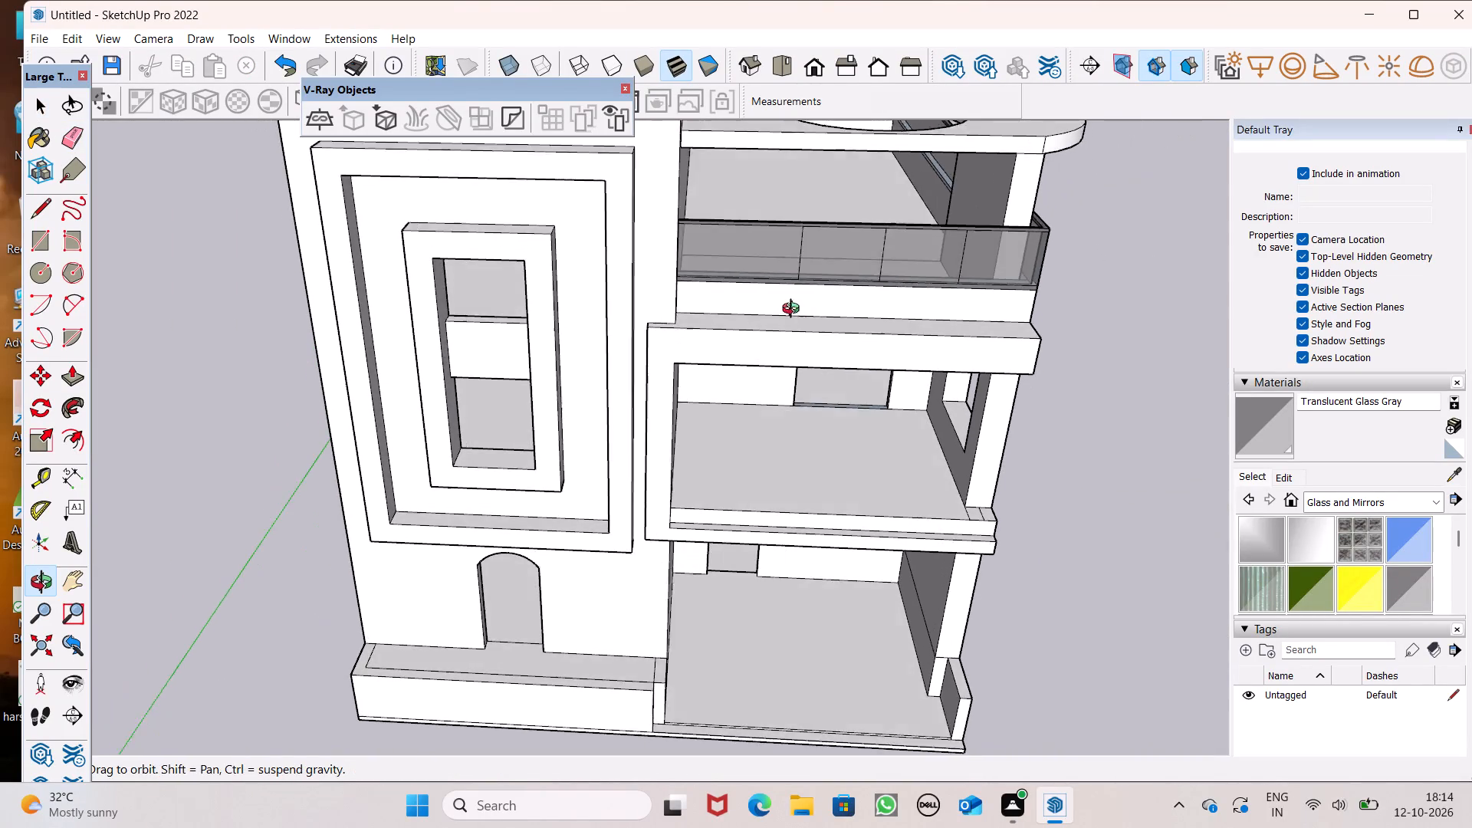
middle_drag(794, 310, 793, 309)
scroll(790, 292, down, 8)
middle_drag(815, 392, 826, 260)
scroll(826, 260, up, 1)
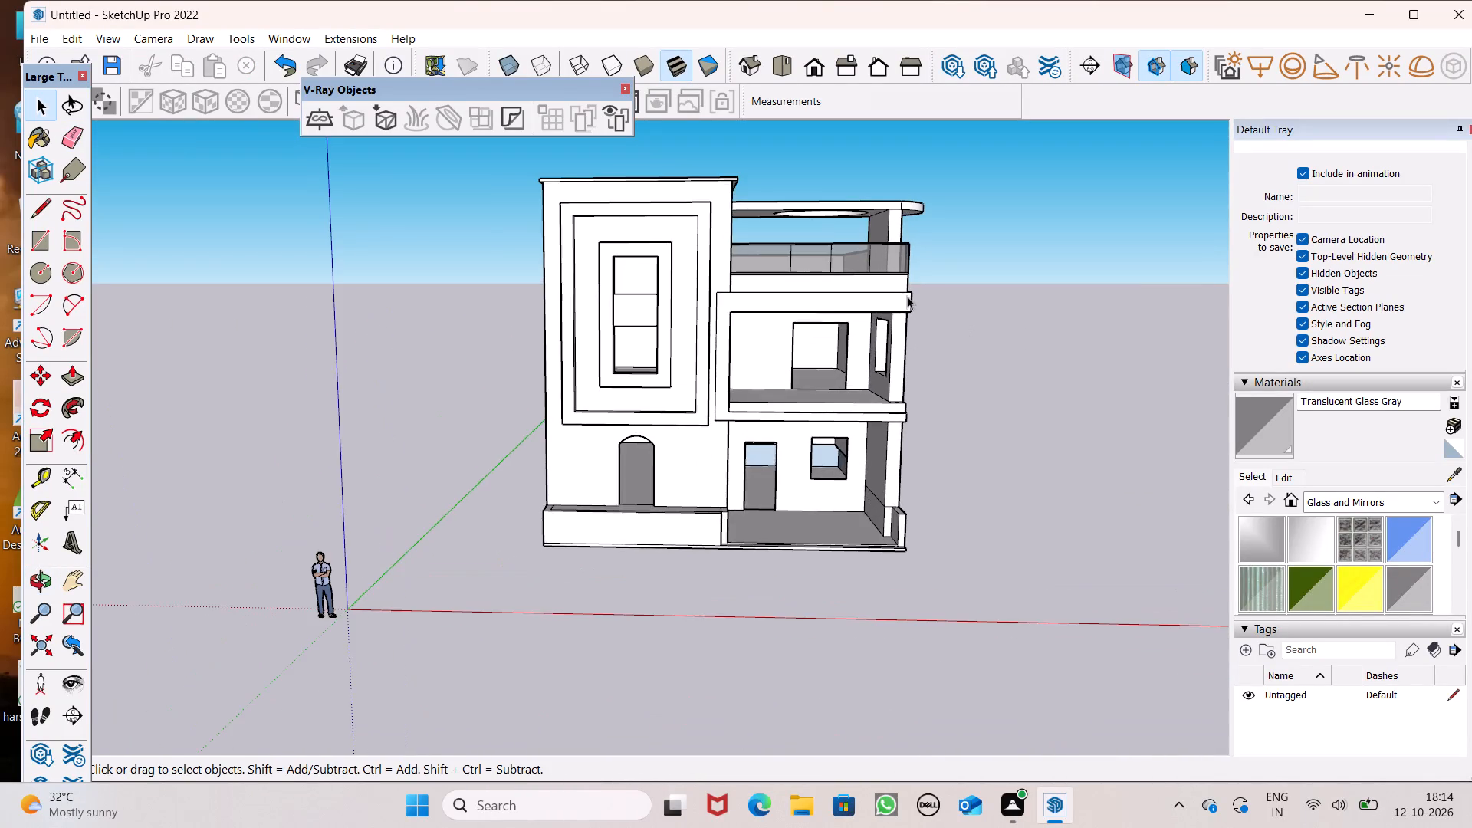
scroll(908, 297, up, 2)
middle_drag(925, 416, 916, 507)
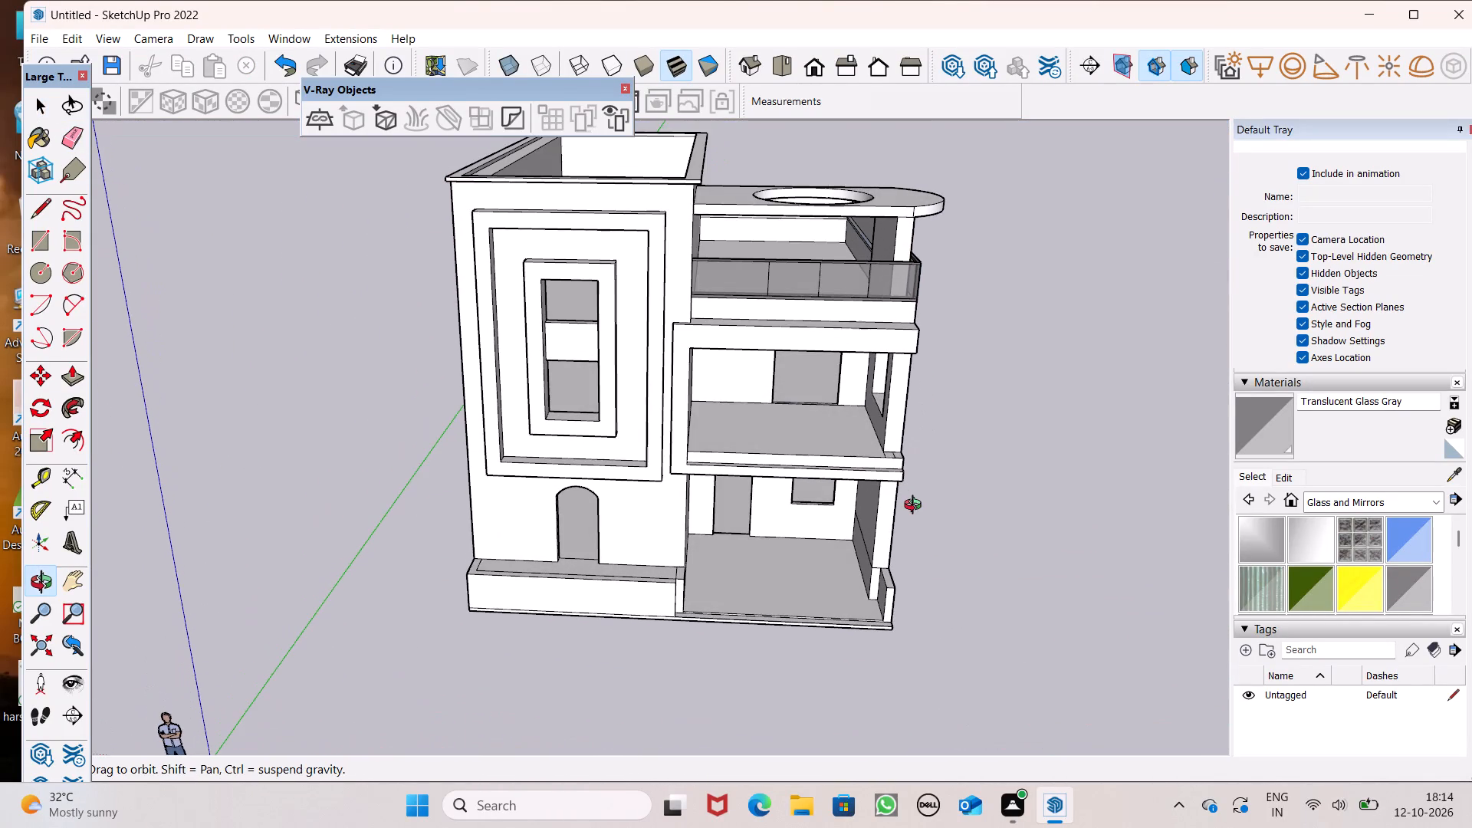
middle_drag(916, 507, 915, 682)
scroll(874, 586, up, 3)
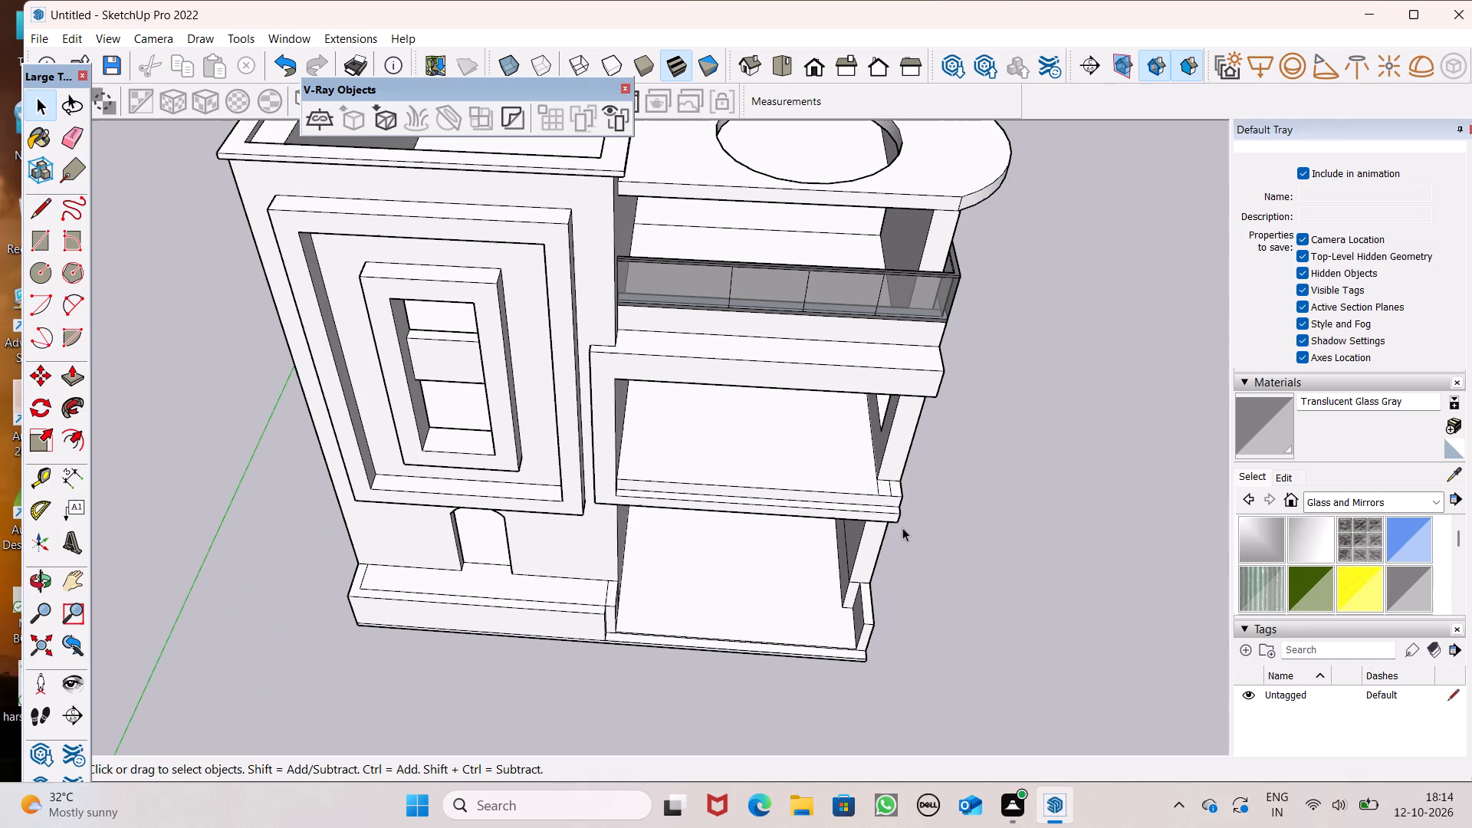
scroll(910, 514, up, 3)
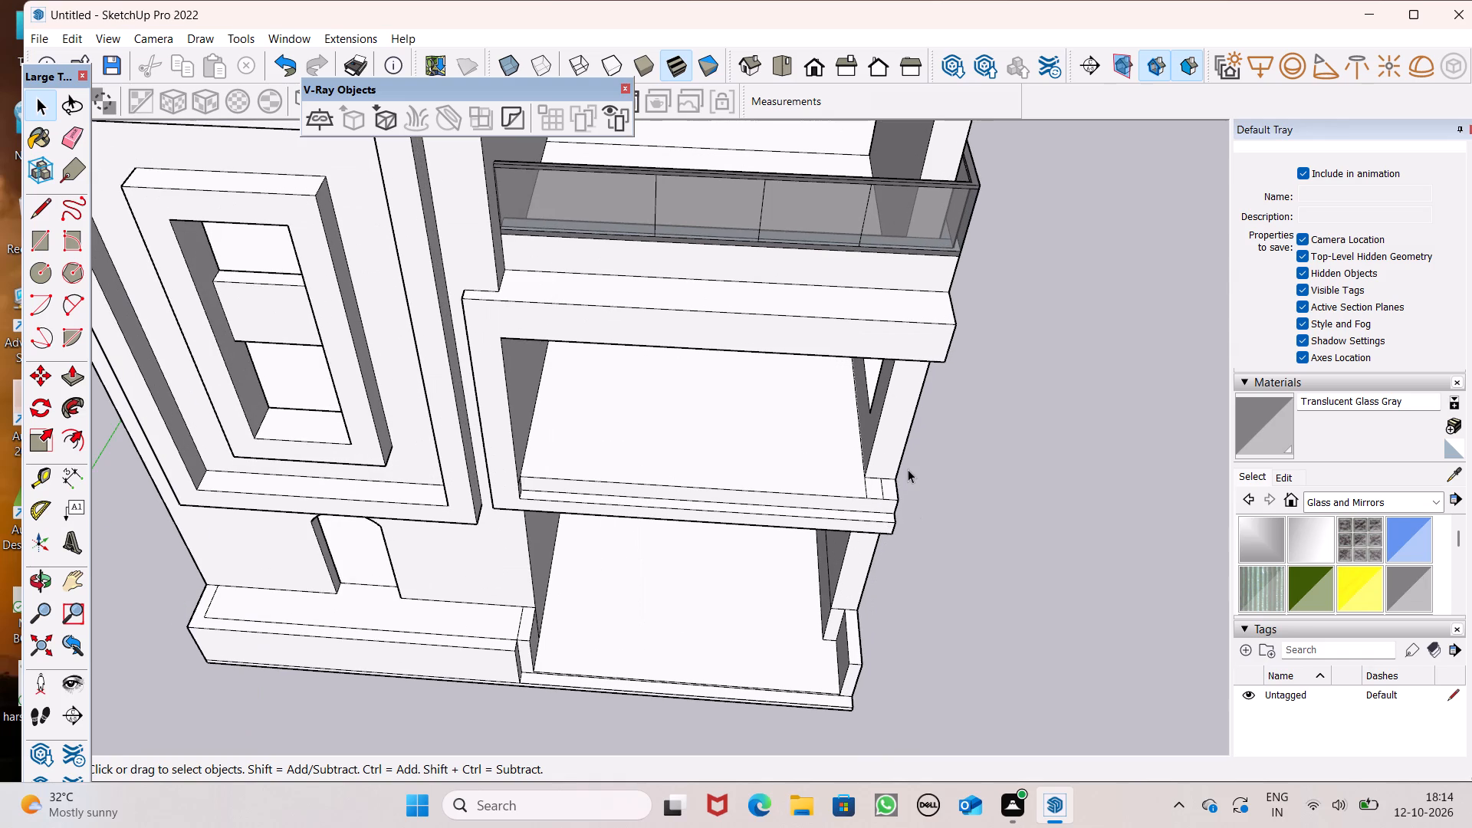
Erase the short seams near the outer end of the lower slab's front band.
click(81, 135)
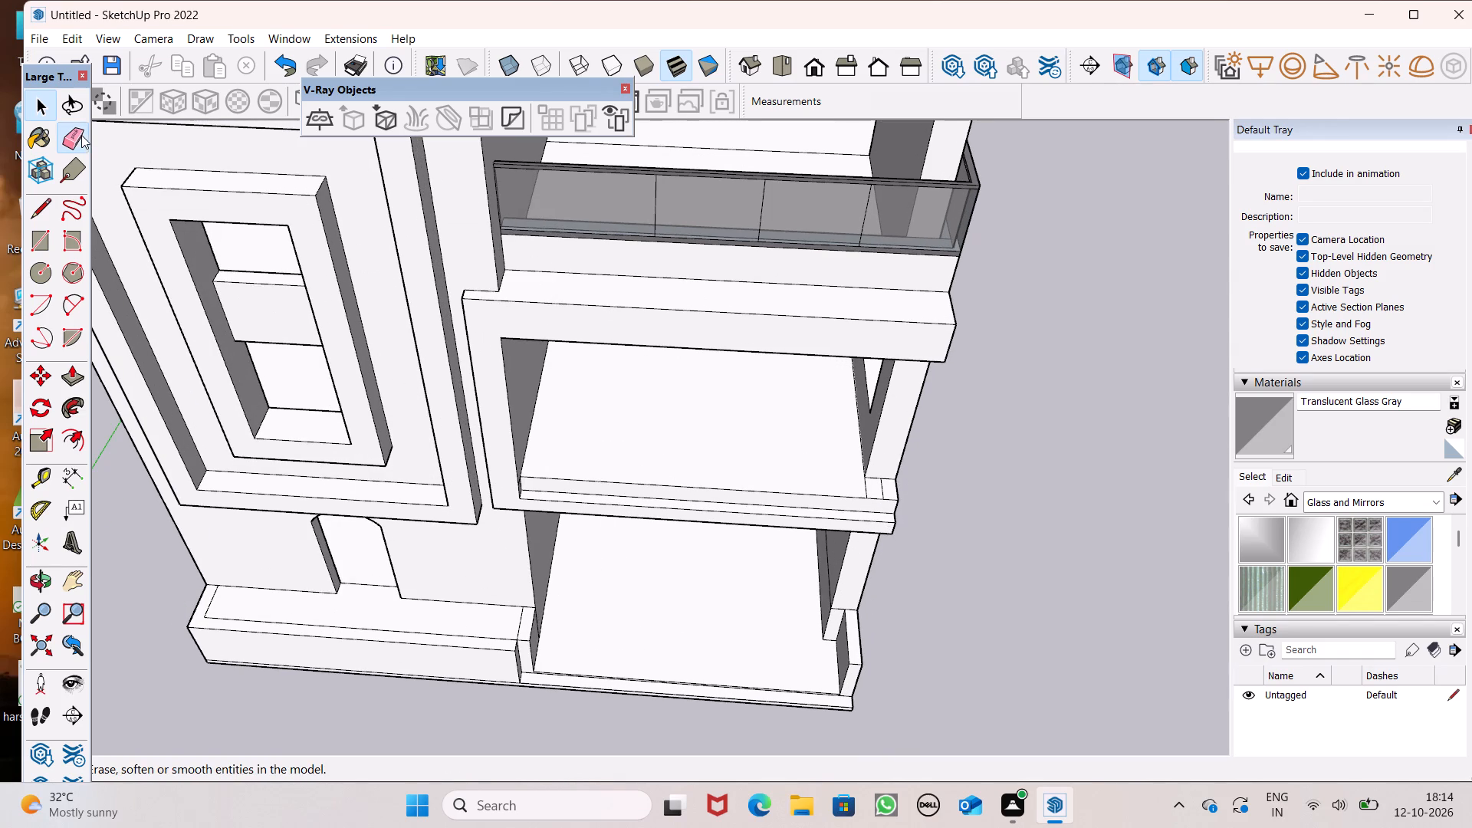
scroll(873, 443, up, 6)
drag(886, 520, 871, 520)
drag(857, 523, 848, 522)
key(space)
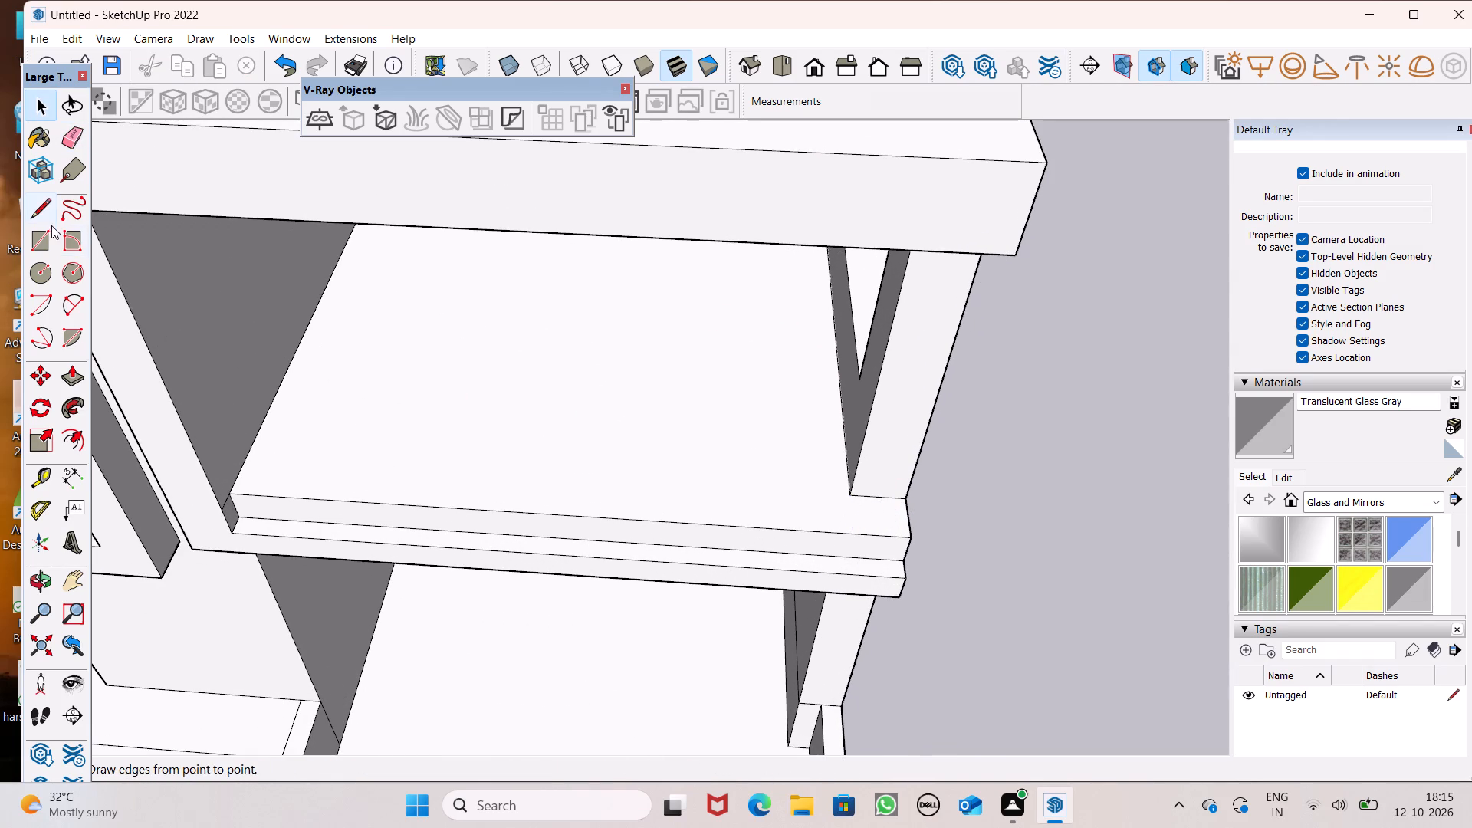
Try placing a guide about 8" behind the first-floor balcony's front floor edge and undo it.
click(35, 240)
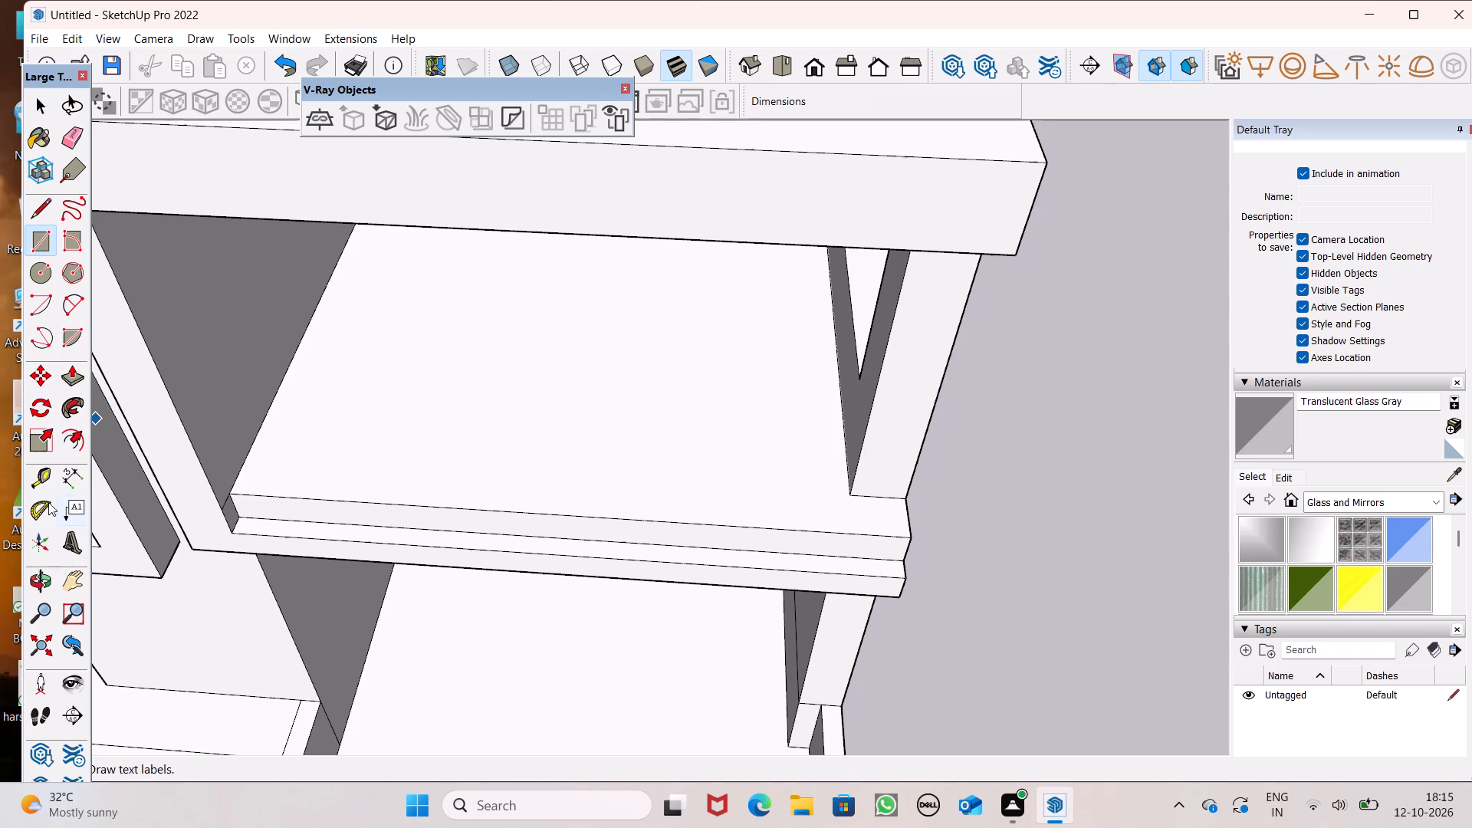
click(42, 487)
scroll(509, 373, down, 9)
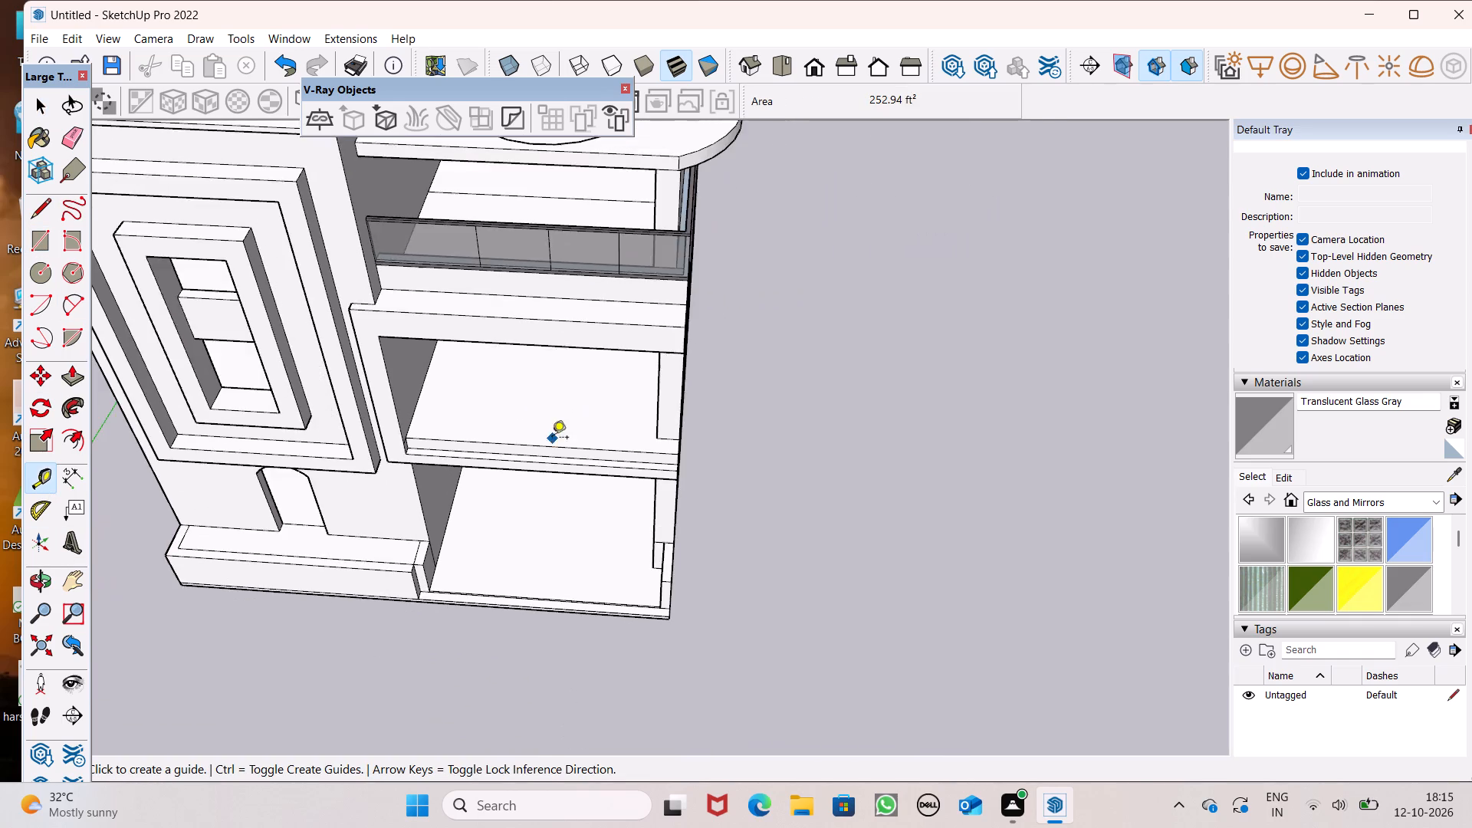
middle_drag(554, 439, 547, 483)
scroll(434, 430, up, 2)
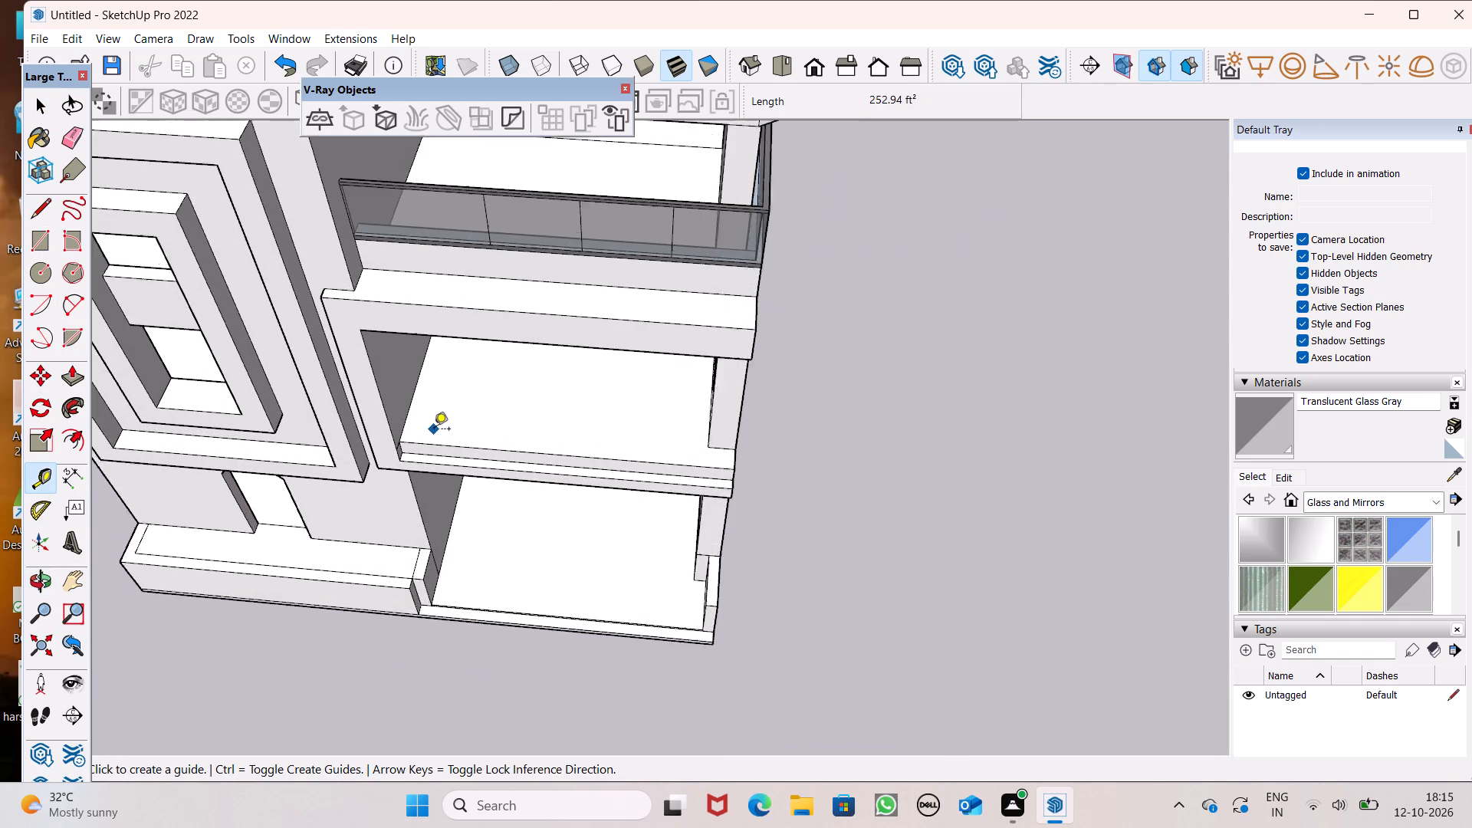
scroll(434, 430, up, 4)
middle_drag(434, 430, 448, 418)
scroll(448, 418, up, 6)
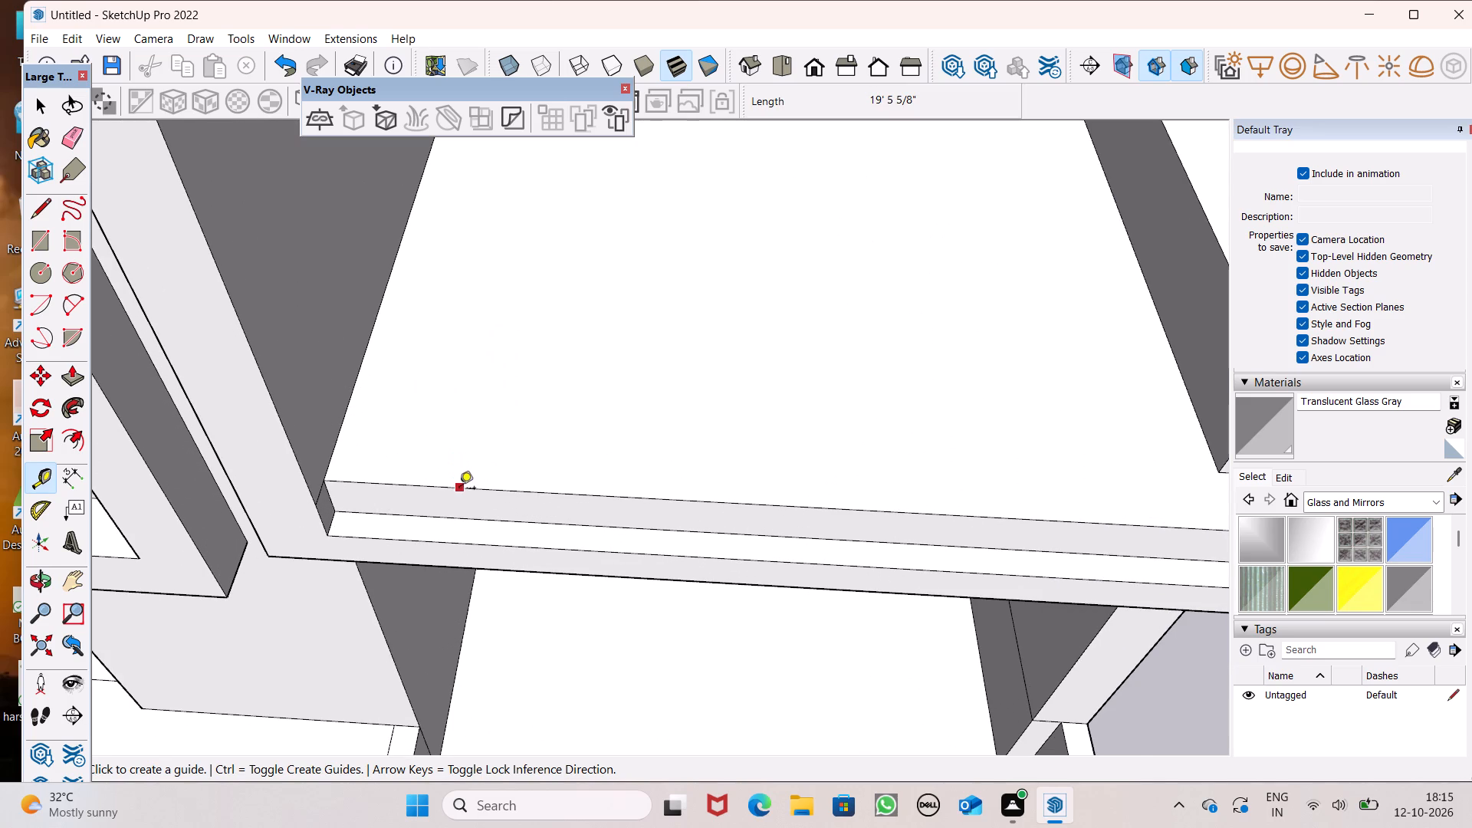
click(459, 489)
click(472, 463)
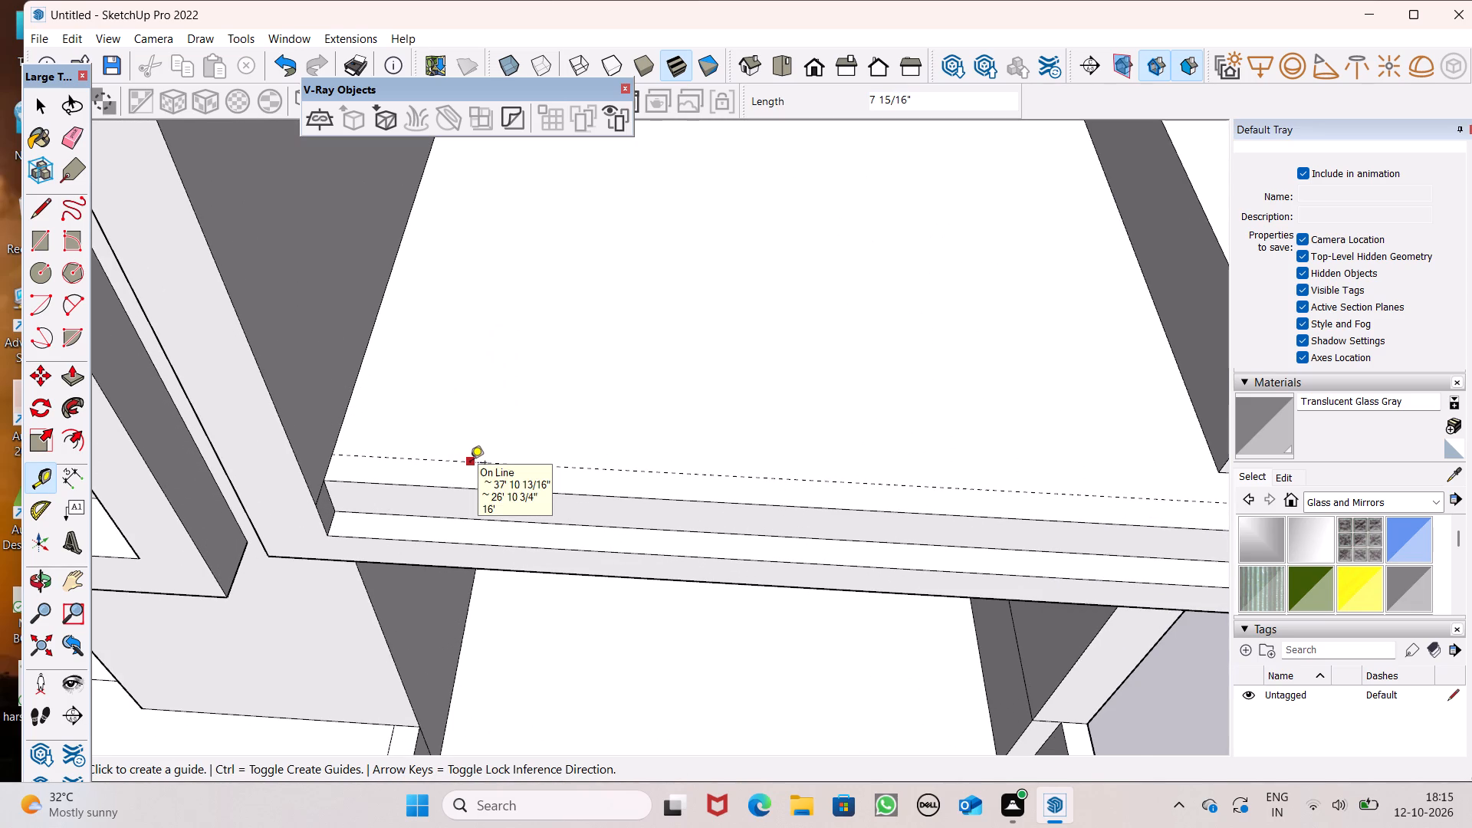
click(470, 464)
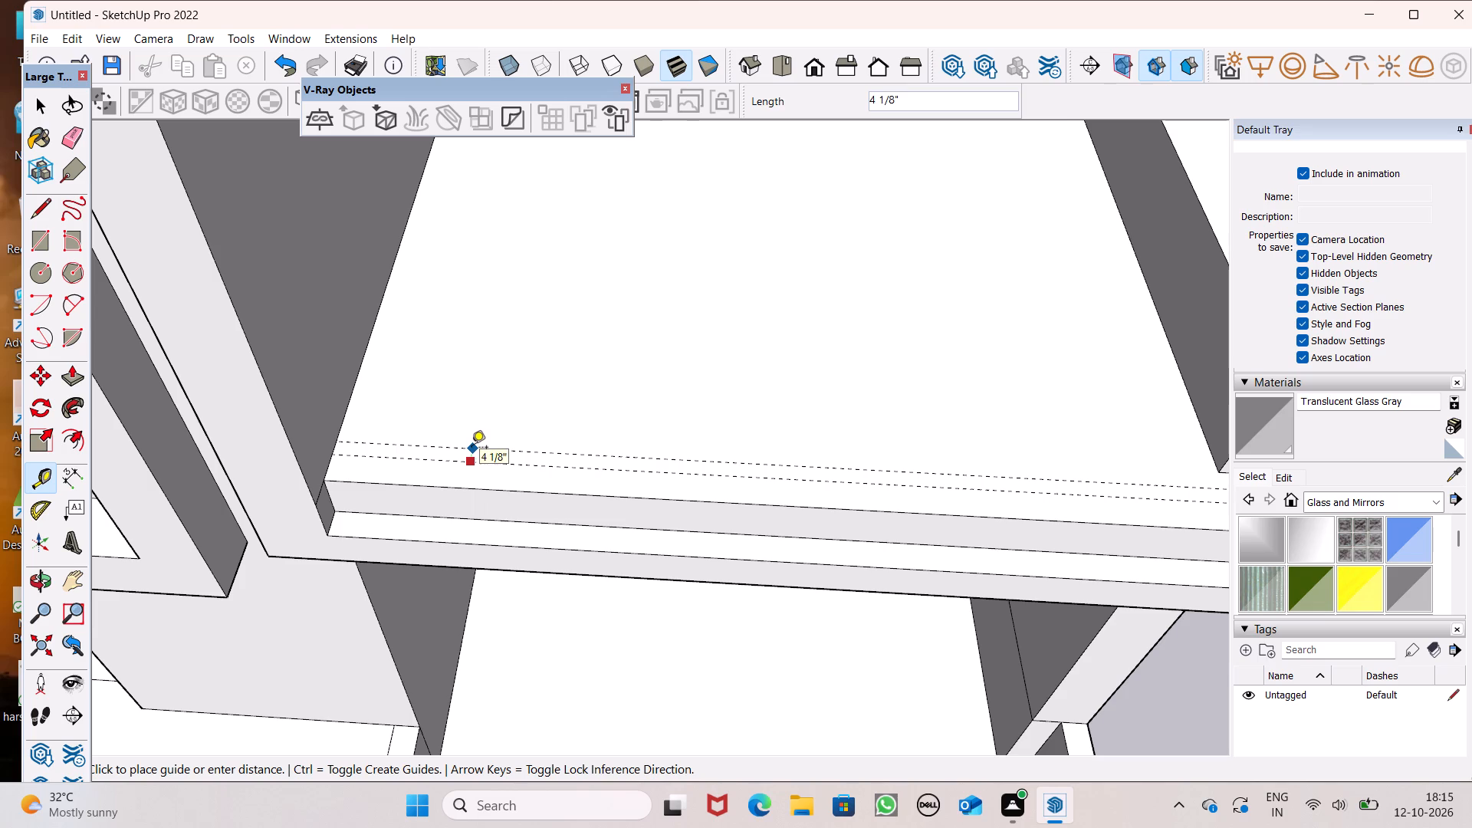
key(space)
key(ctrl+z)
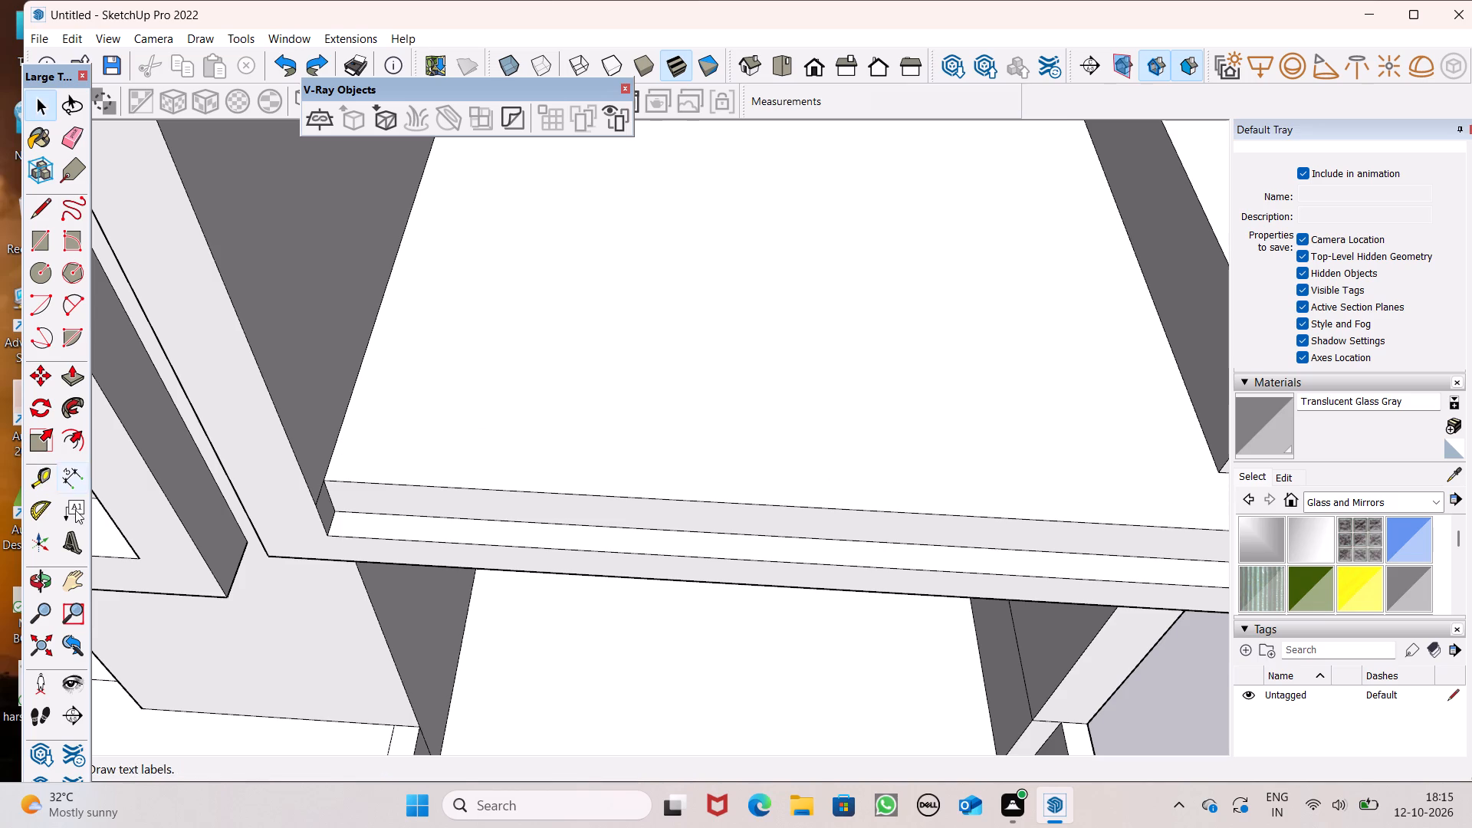
Place two parallel guides across the first-floor balcony floor, behind its front edge and 4" apart.
click(45, 489)
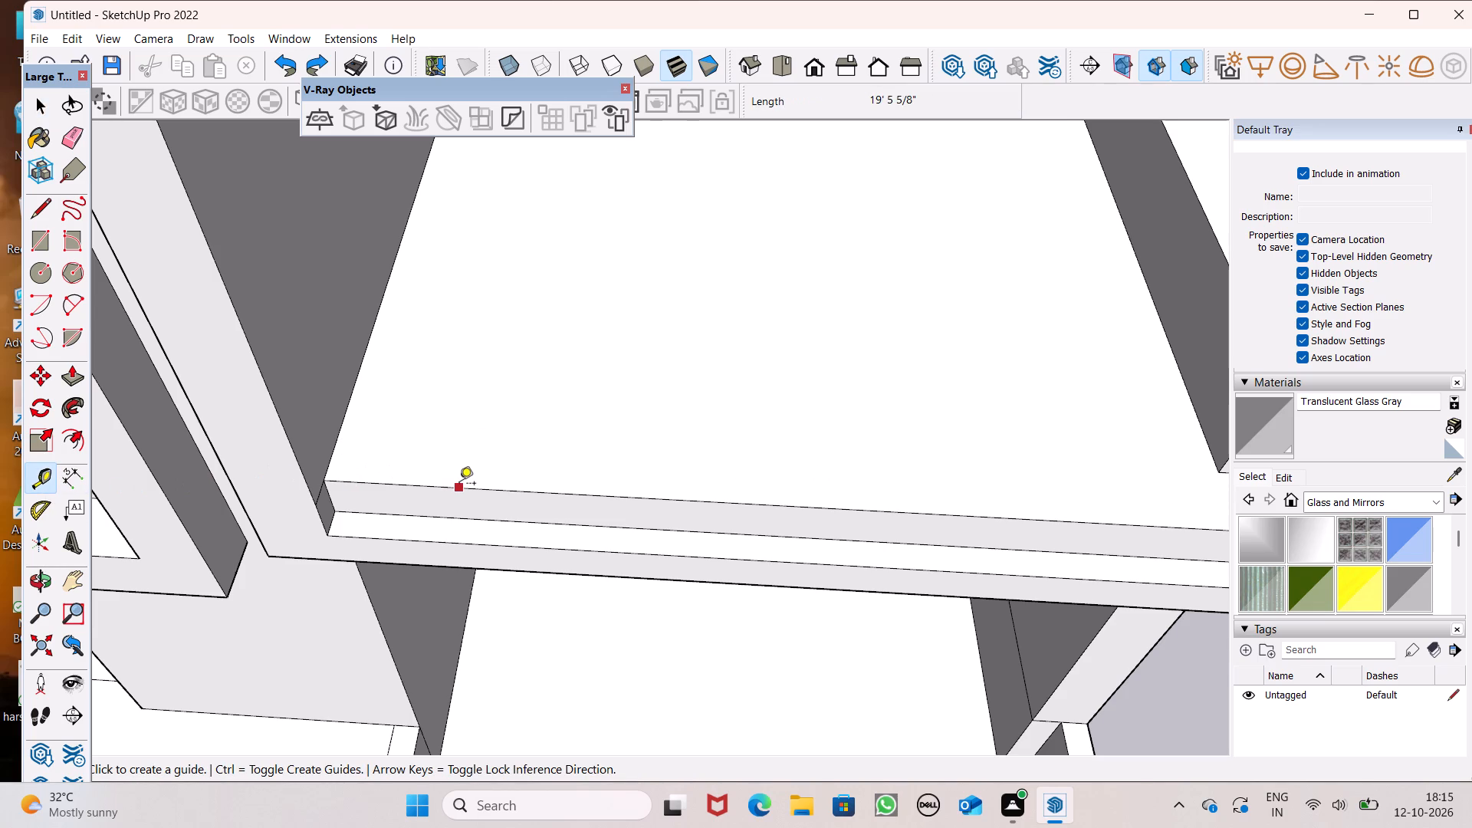
click(459, 485)
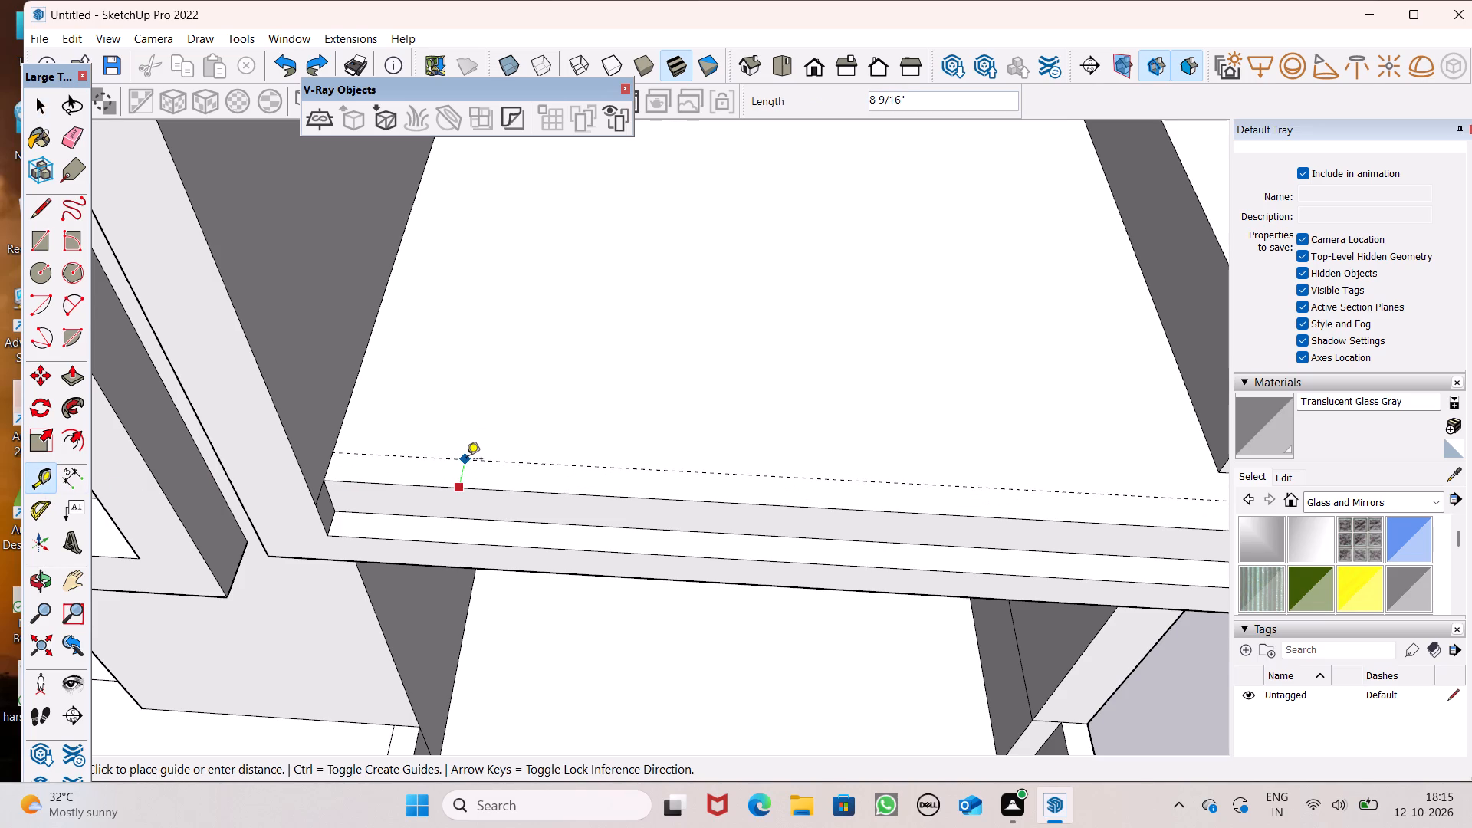
click(466, 455)
click(466, 458)
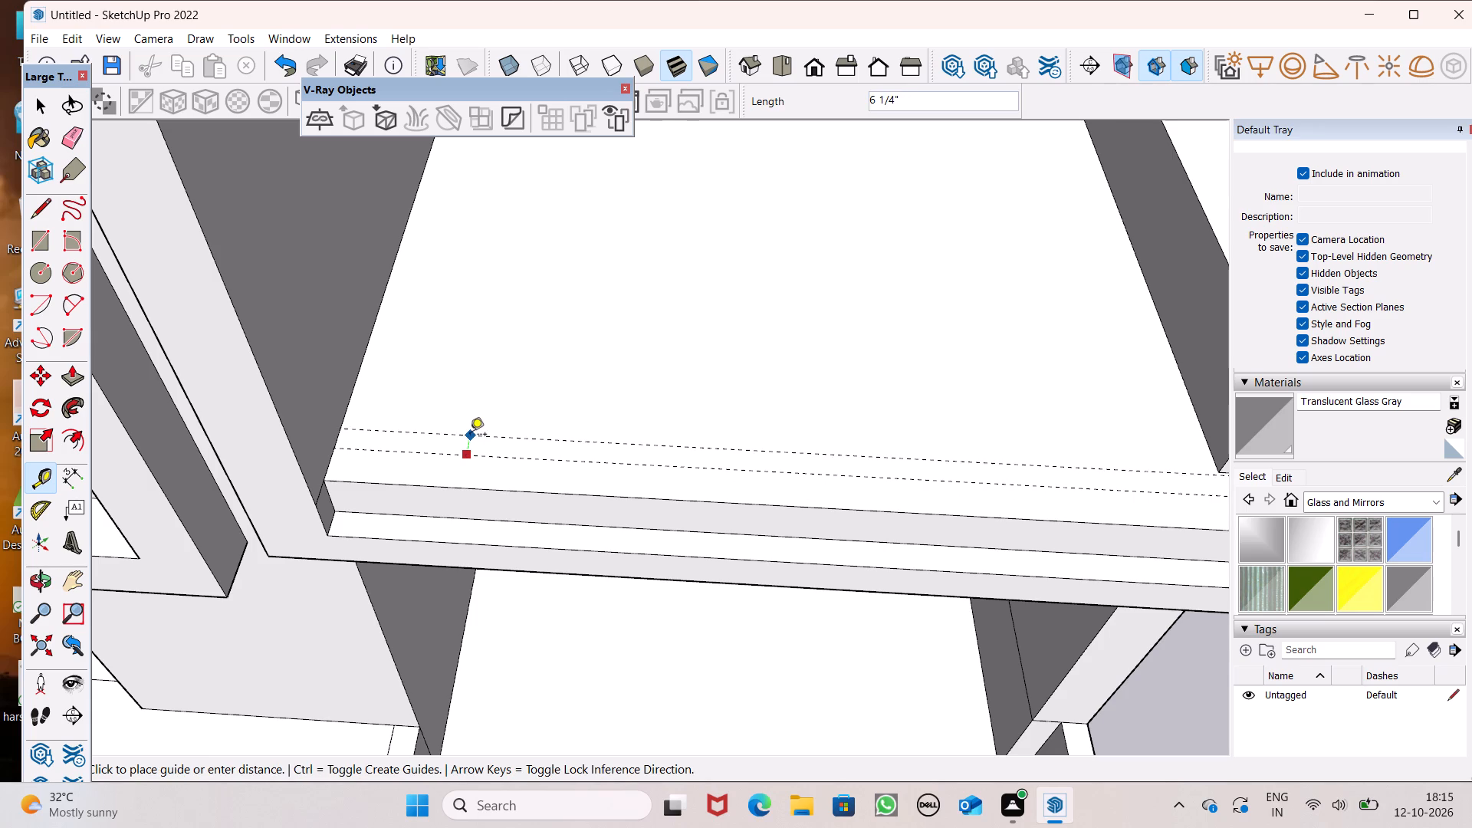
text(4")
key(Return)
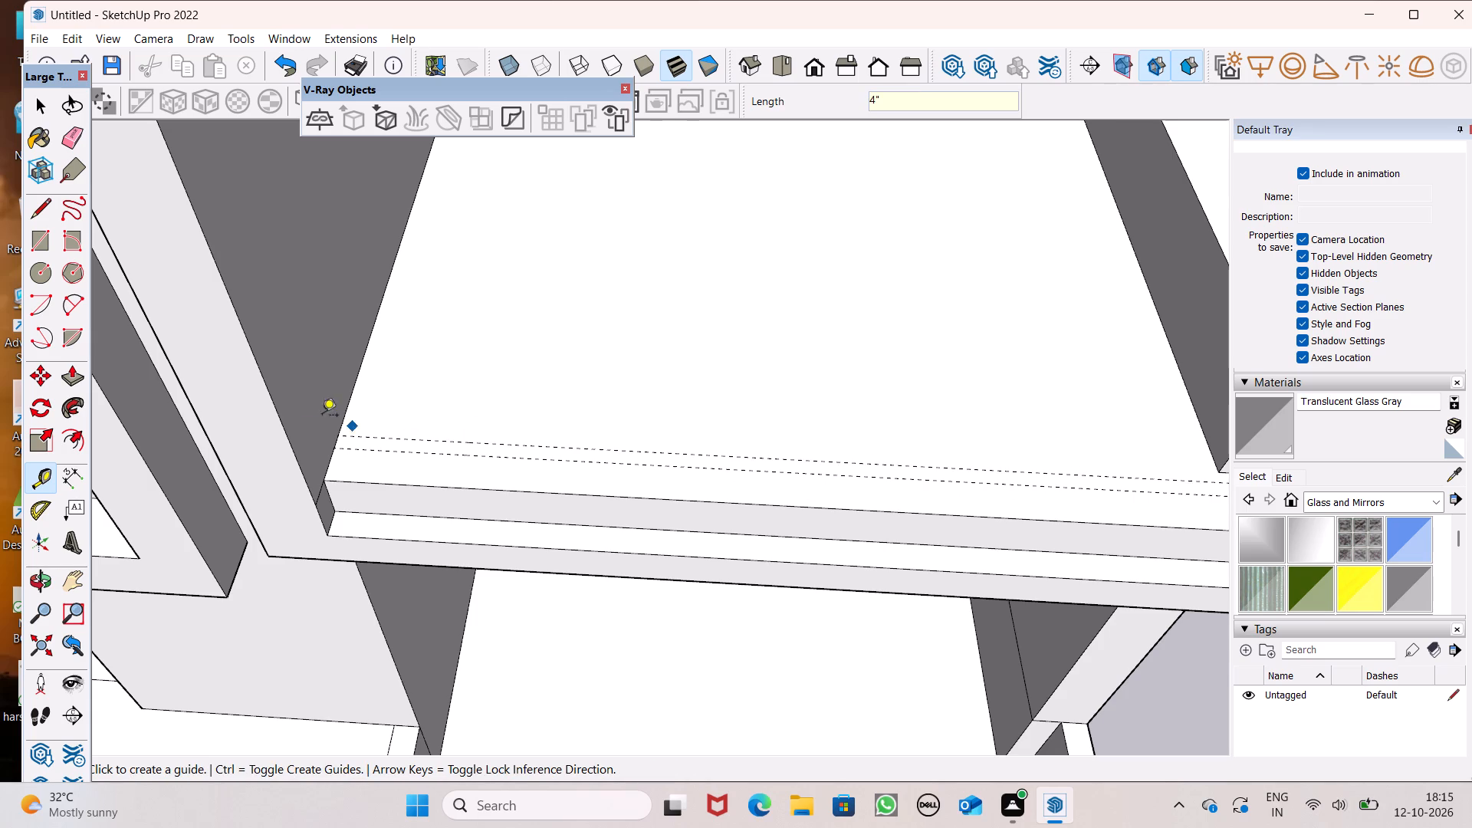
Draw a 4" by 19' 5 5/8" rectangle between the guides, from the tower side to the balcony's outer edge.
click(36, 251)
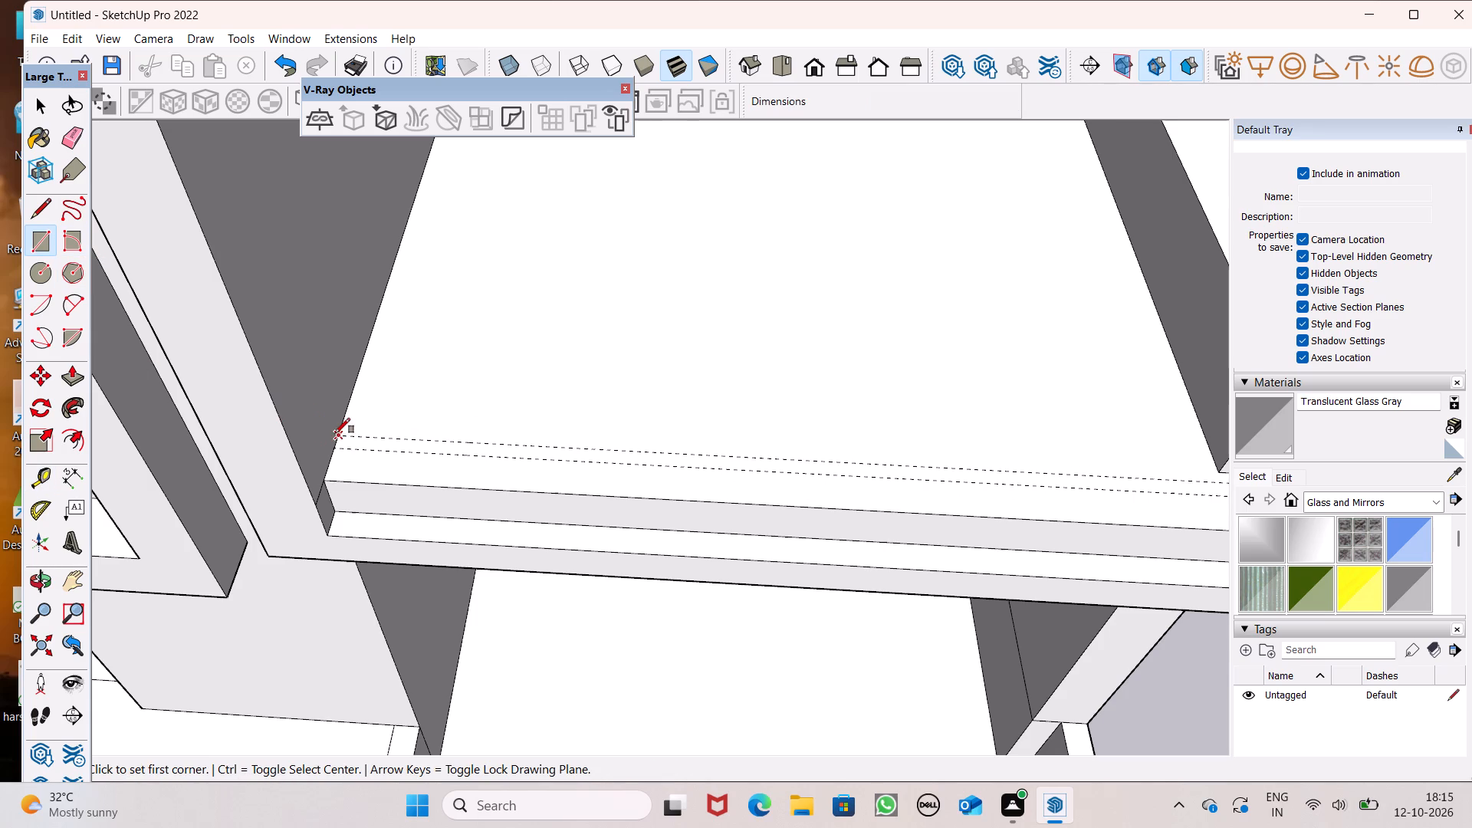
click(335, 432)
scroll(379, 464, down, 6)
scroll(915, 492, up, 5)
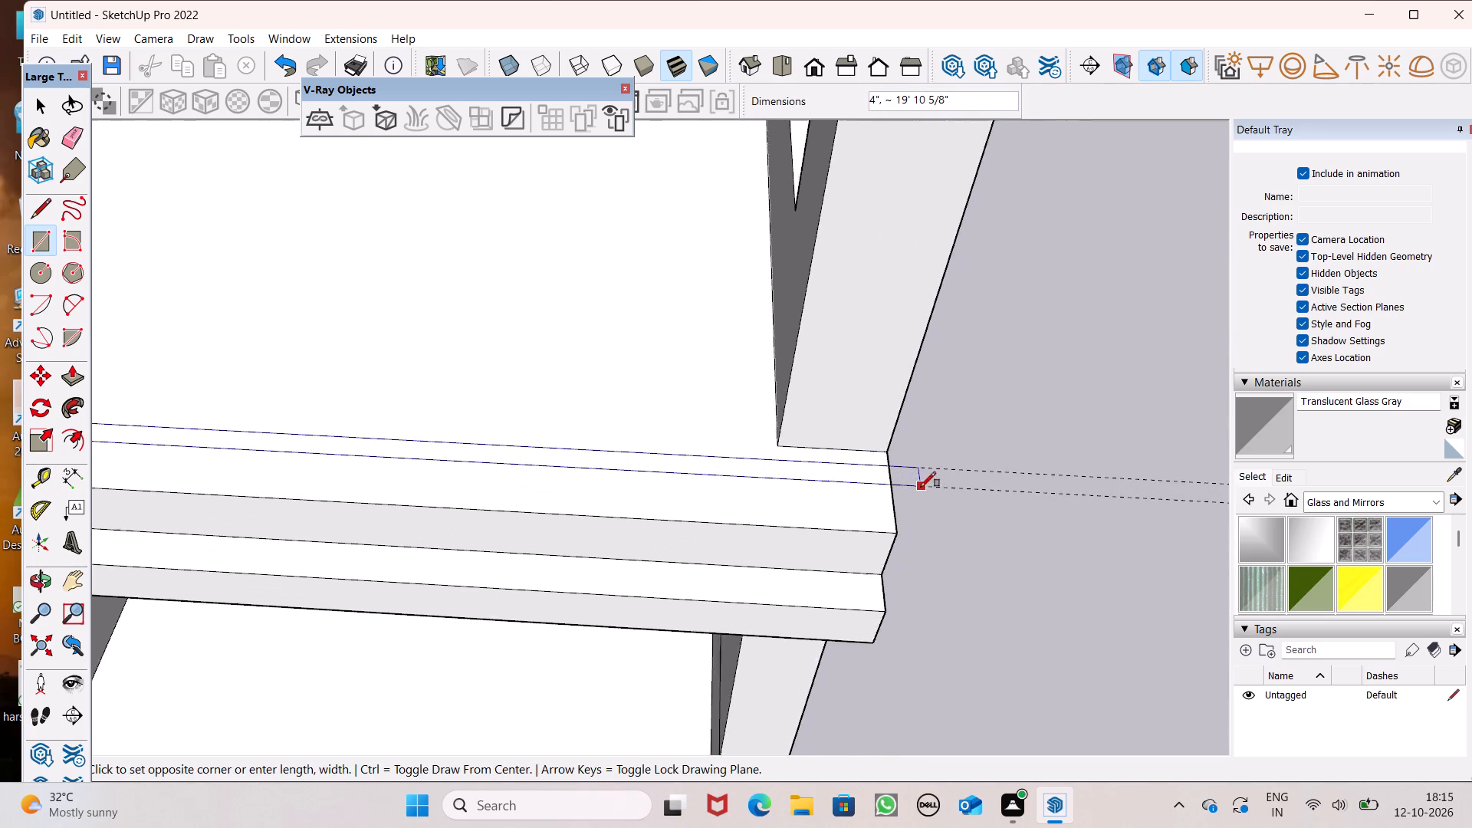
scroll(921, 487, up, 2)
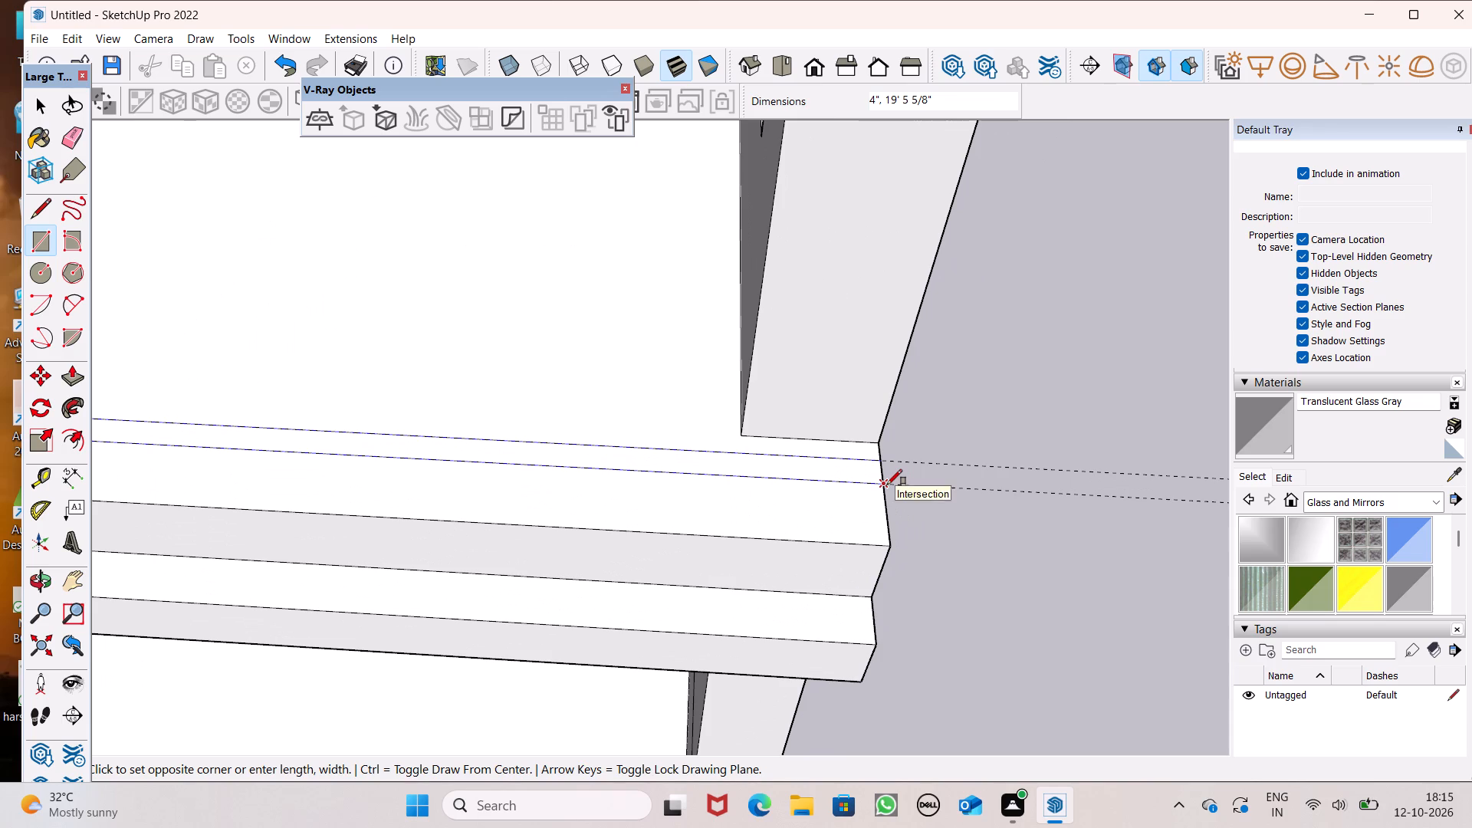
click(887, 485)
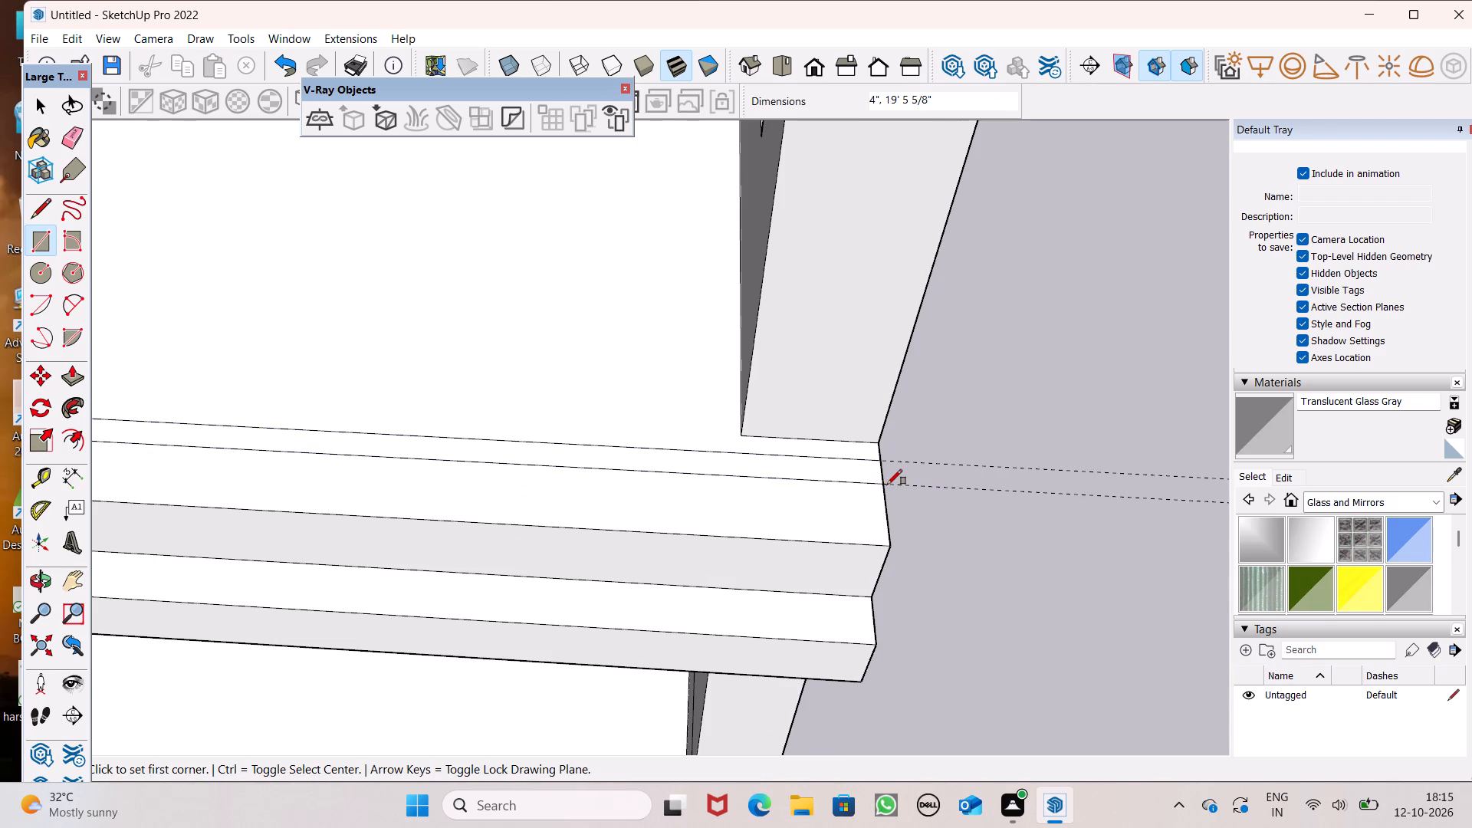
key(space)
scroll(979, 382, down, 5)
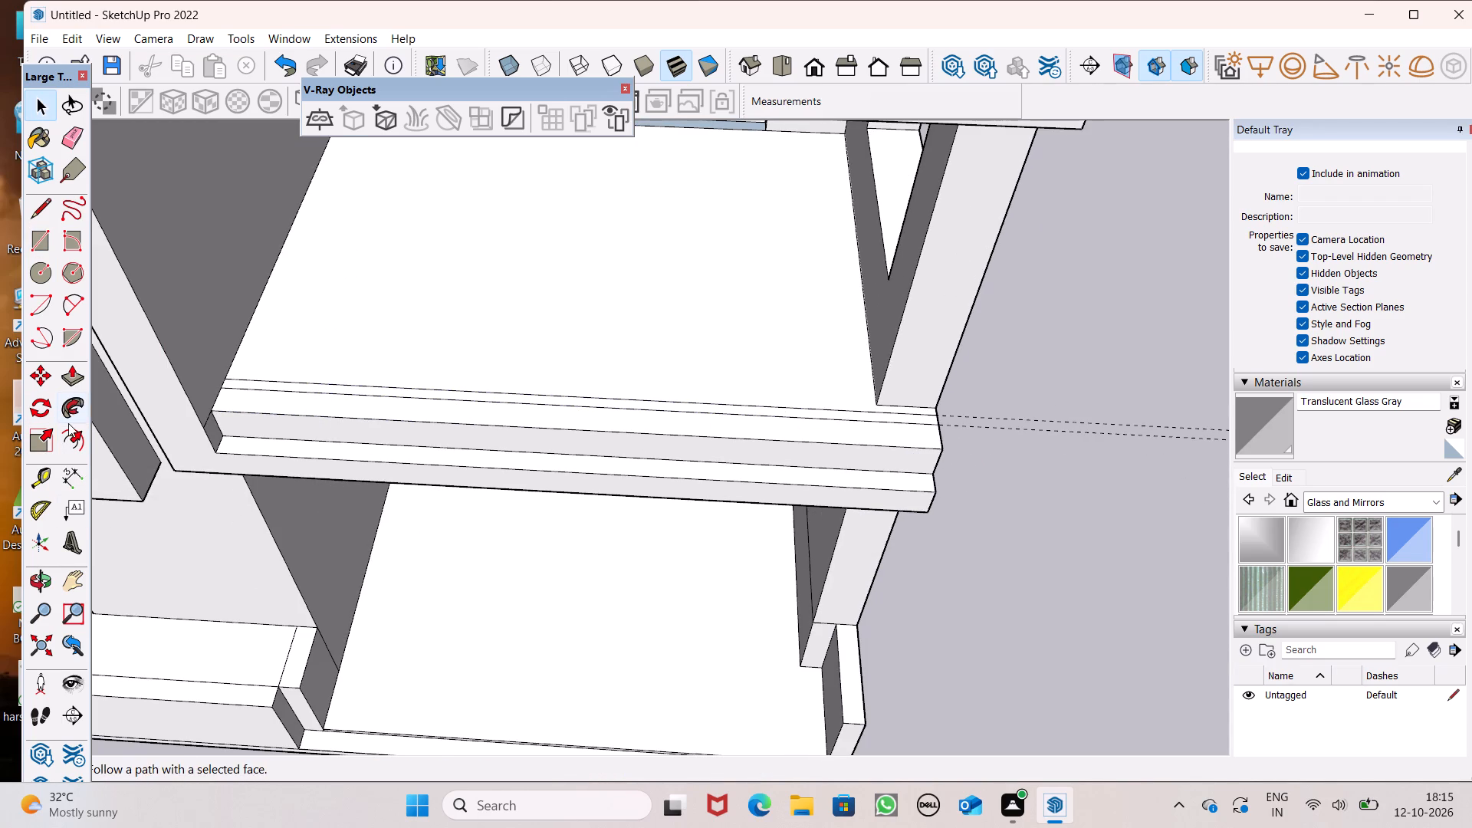
Pull the narrow floor rectangle up 3' to form the first-floor balcony parapet.
click(69, 383)
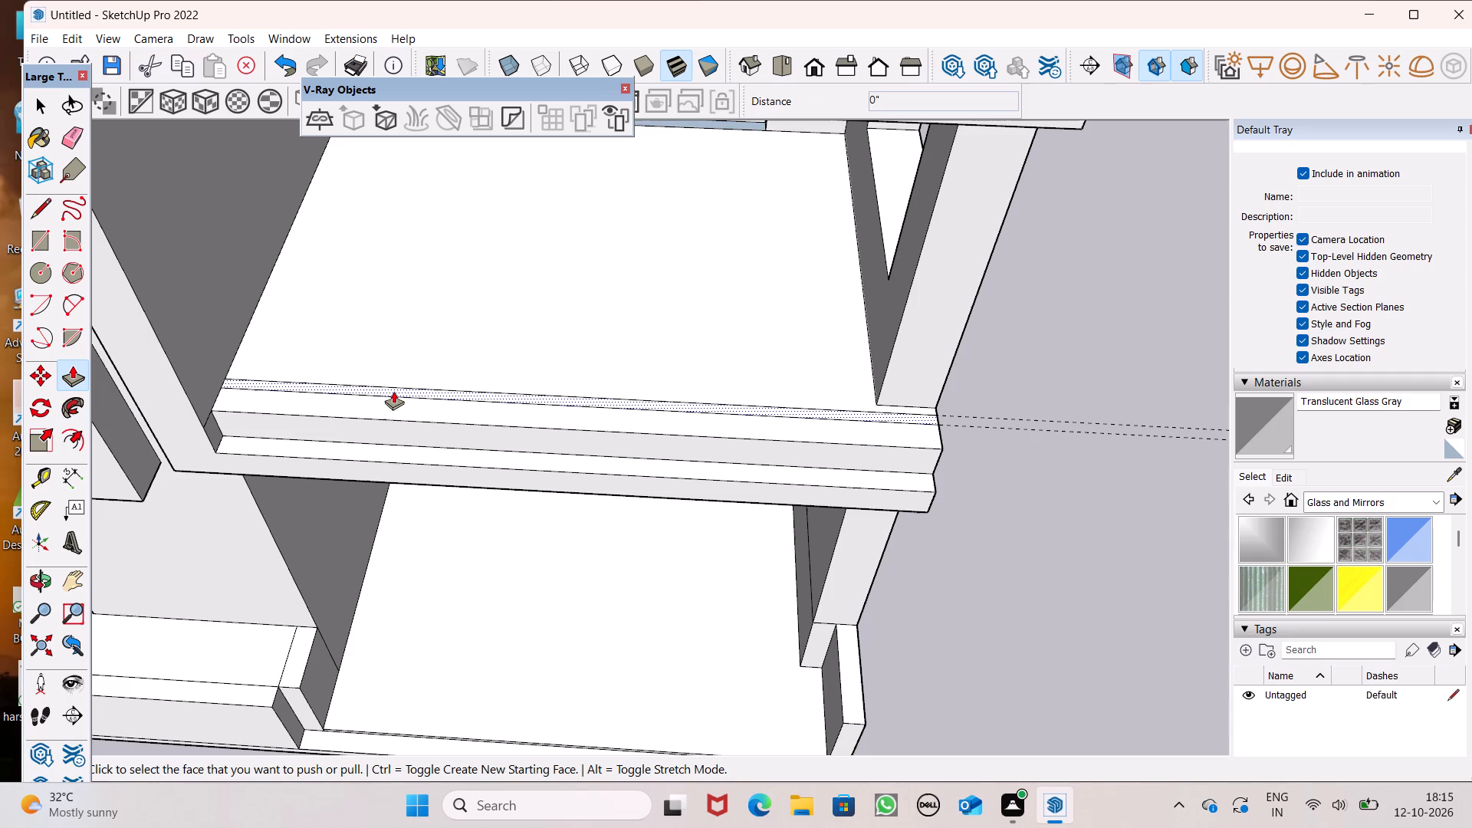
drag(393, 390, 381, 328)
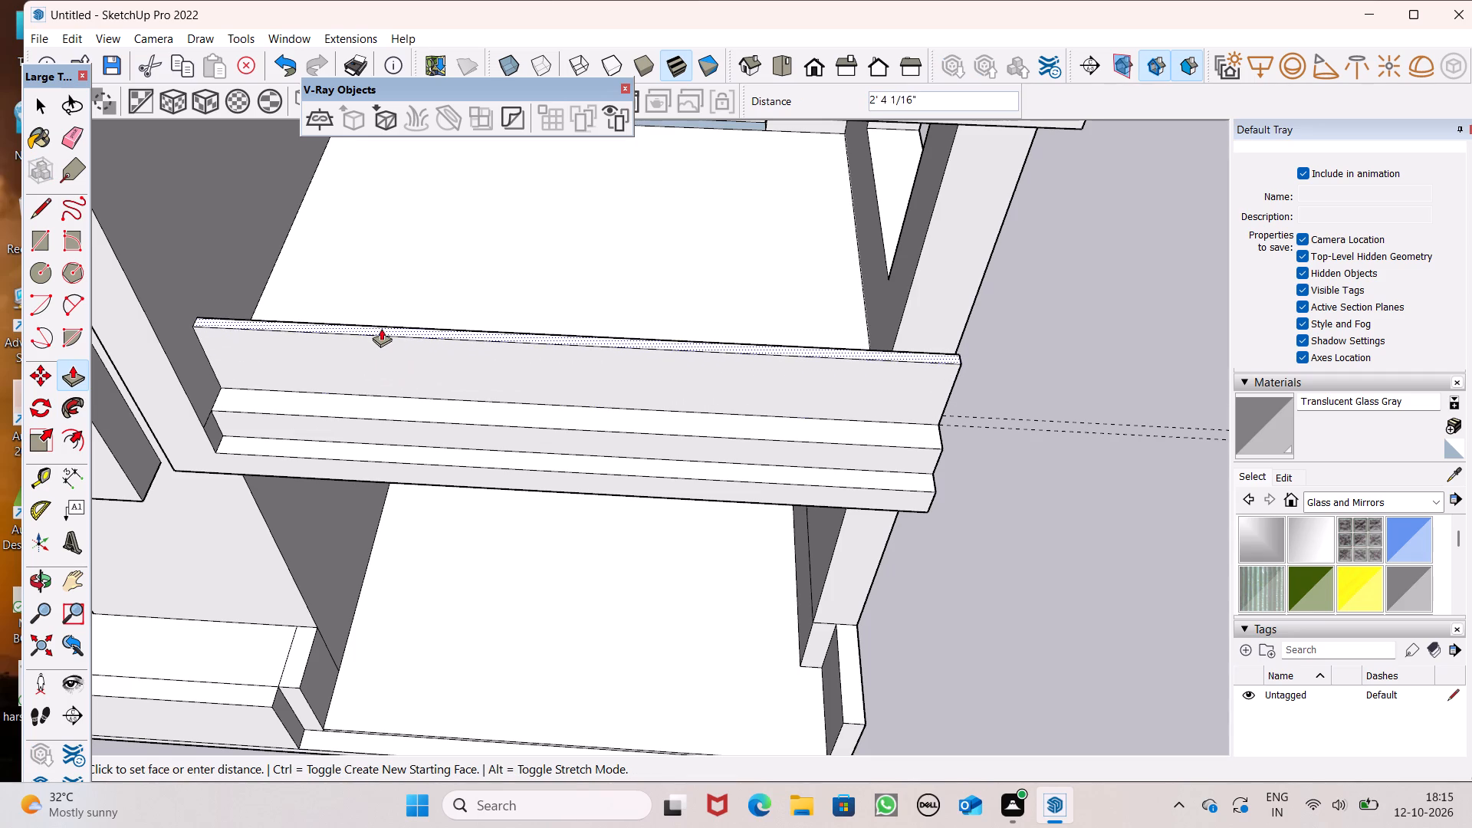
drag(381, 328, 380, 319)
text(3')
key(Return)
Pull the parapet's front face forward 5 3/4".
drag(577, 354, 582, 366)
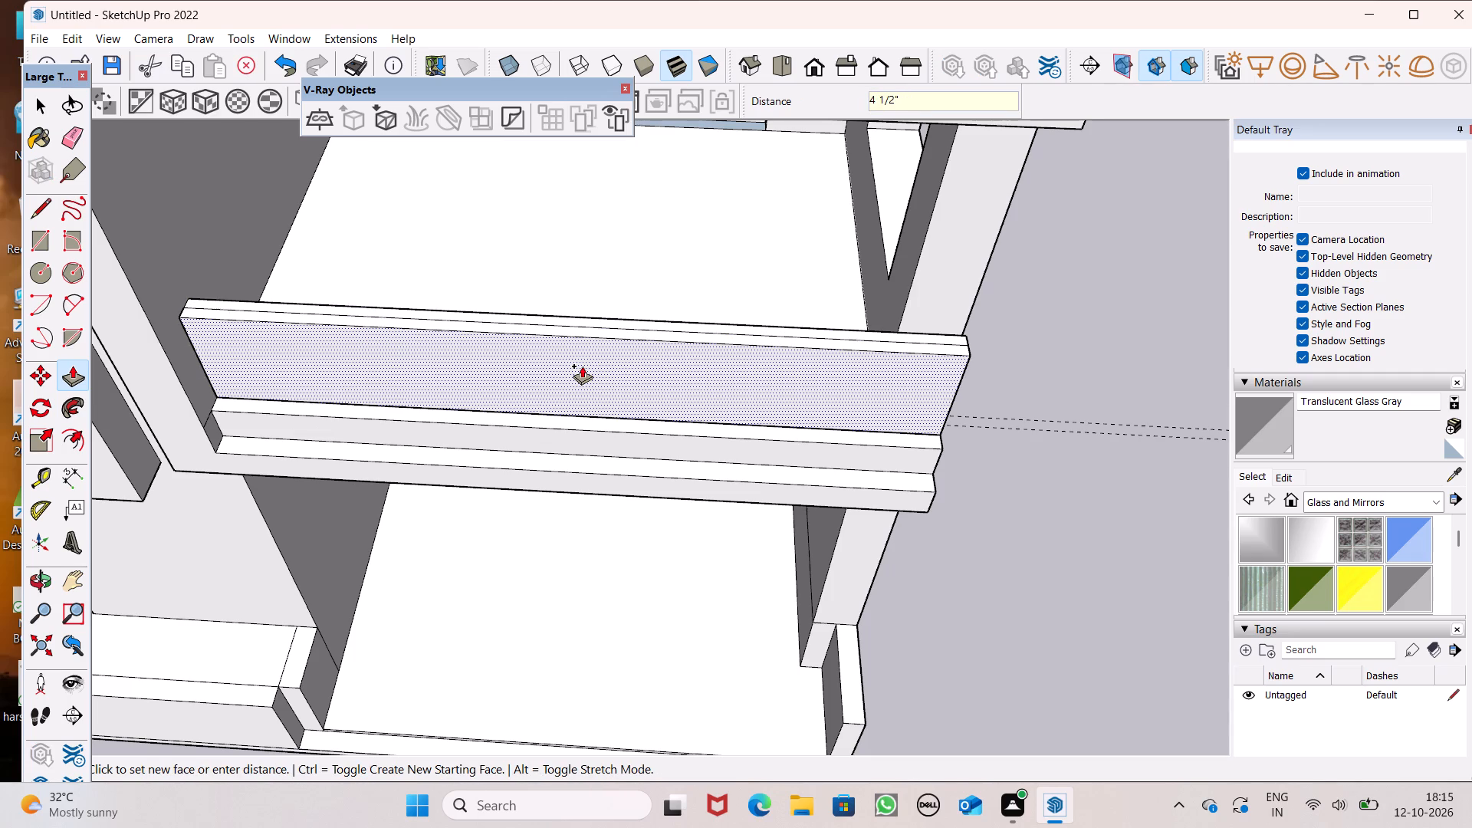
drag(582, 366, 582, 369)
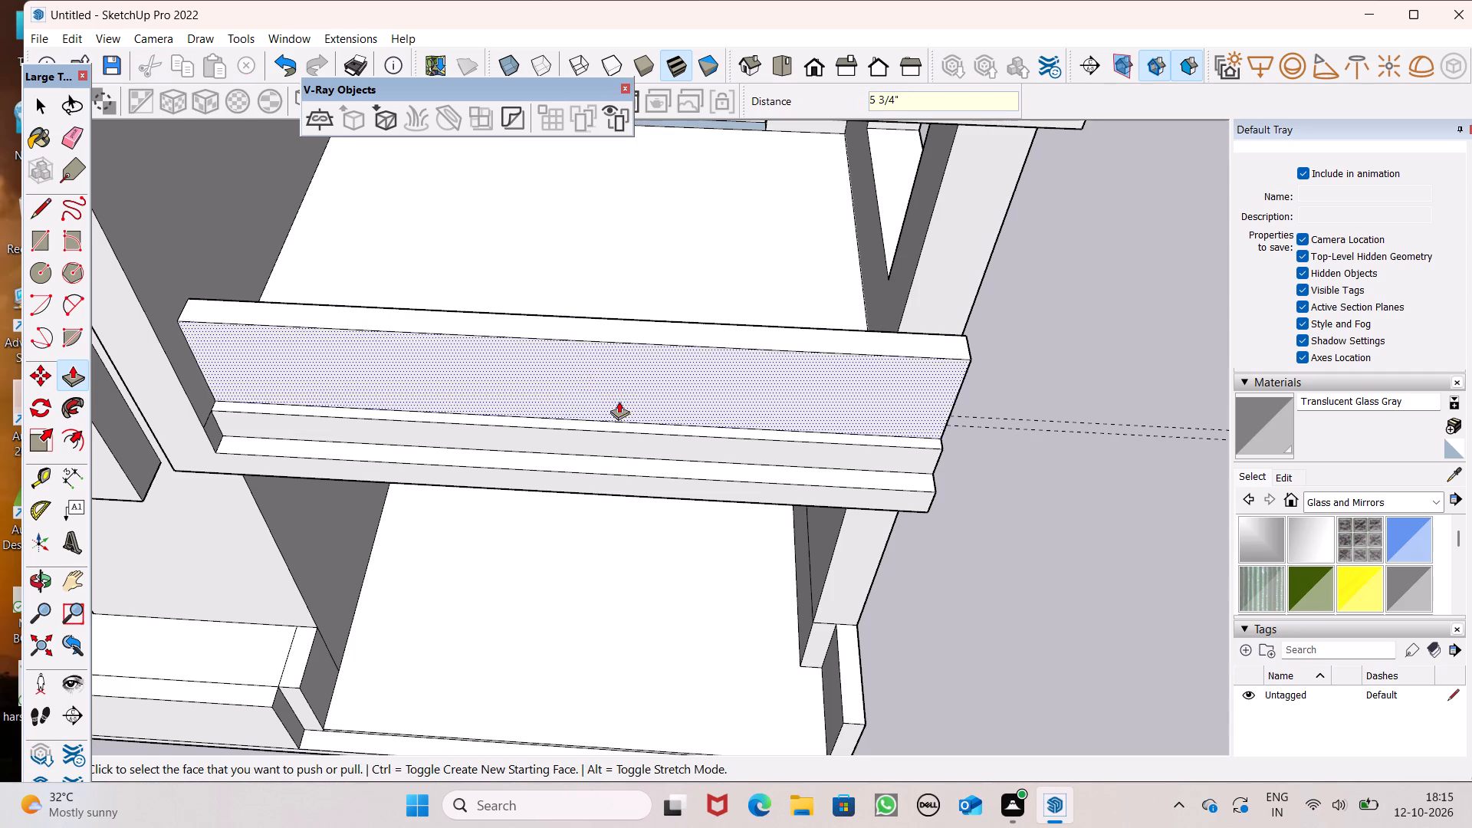
Push the parapet's inner face 5 9/16" toward the front to thin the wall.
middle_drag(1037, 609, 419, 577)
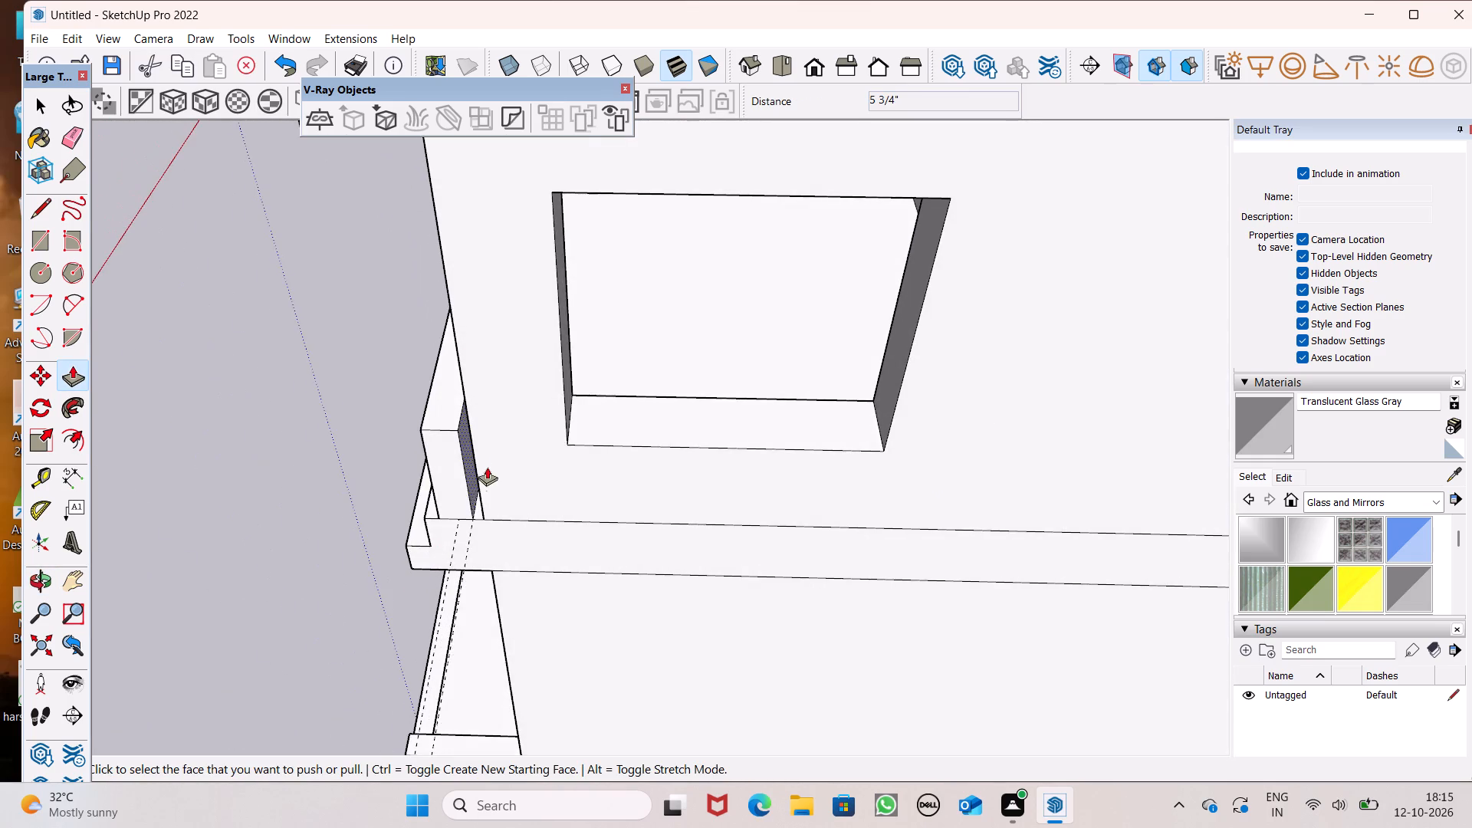
scroll(484, 462, up, 6)
drag(464, 458, 435, 464)
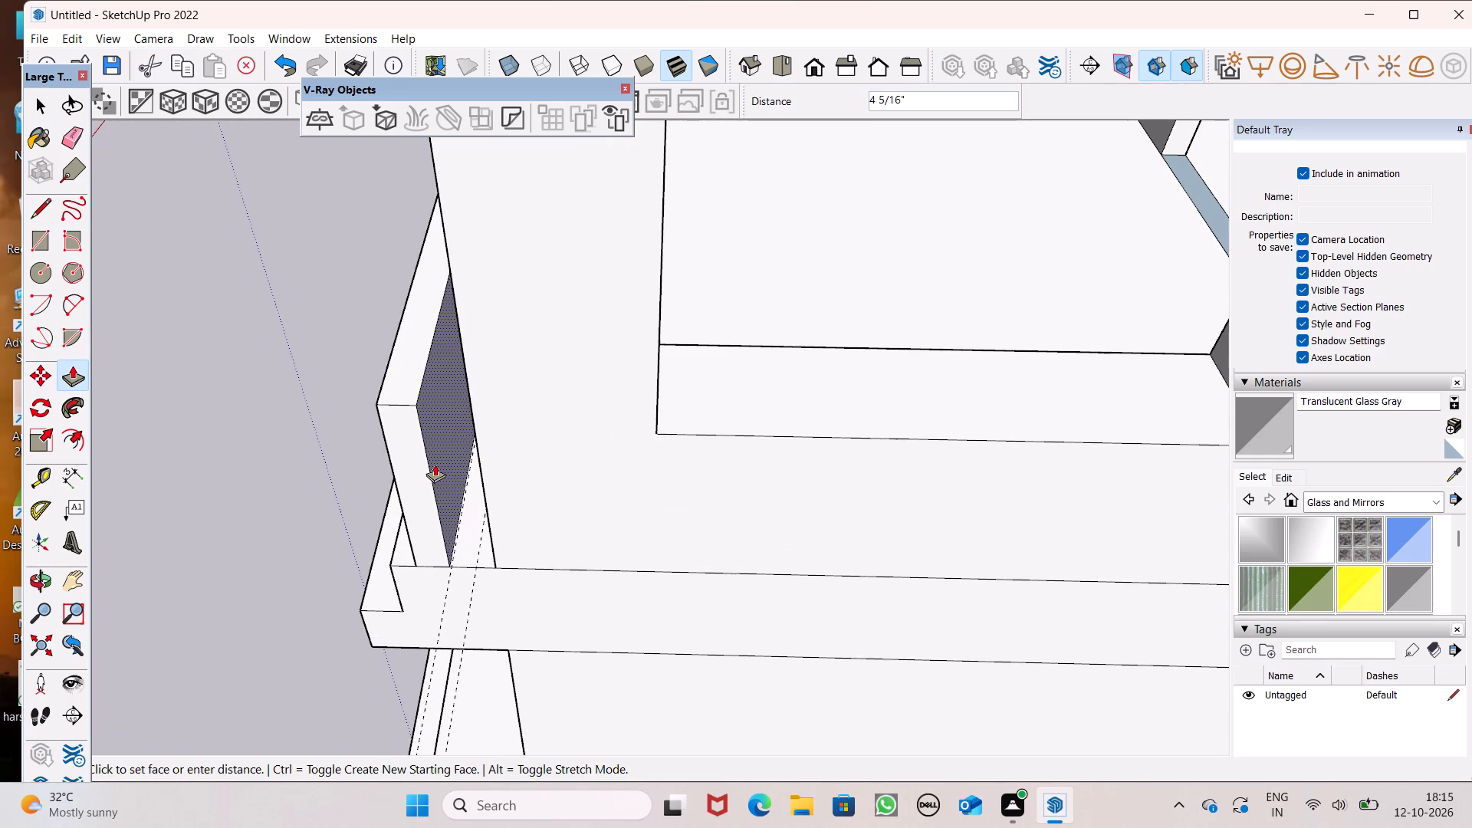
drag(435, 464, 426, 464)
Draw a 3' vertical line on the parapet's inner face, close to its outer end.
middle_drag(469, 506, 438, 488)
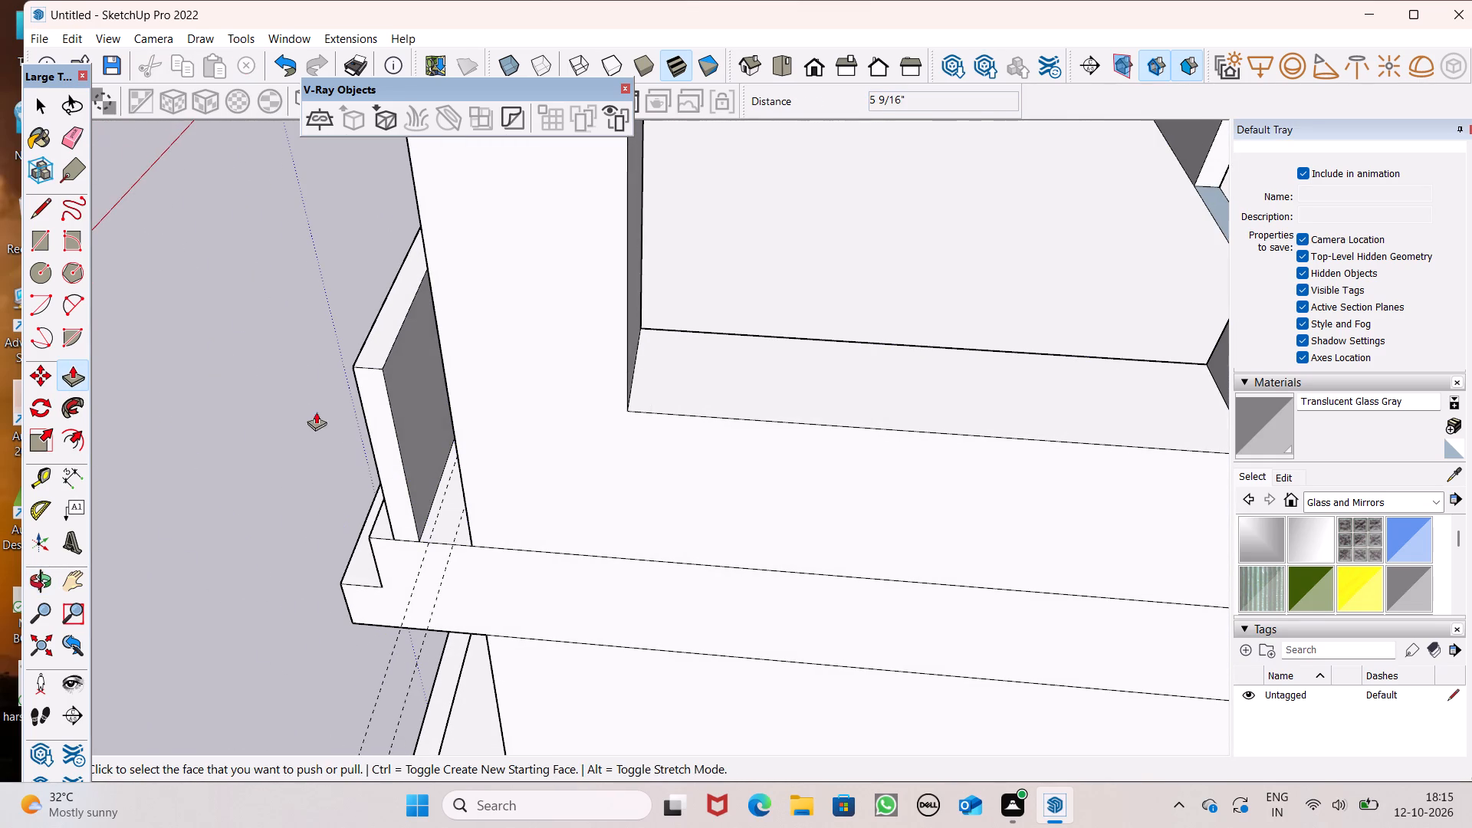
click(39, 209)
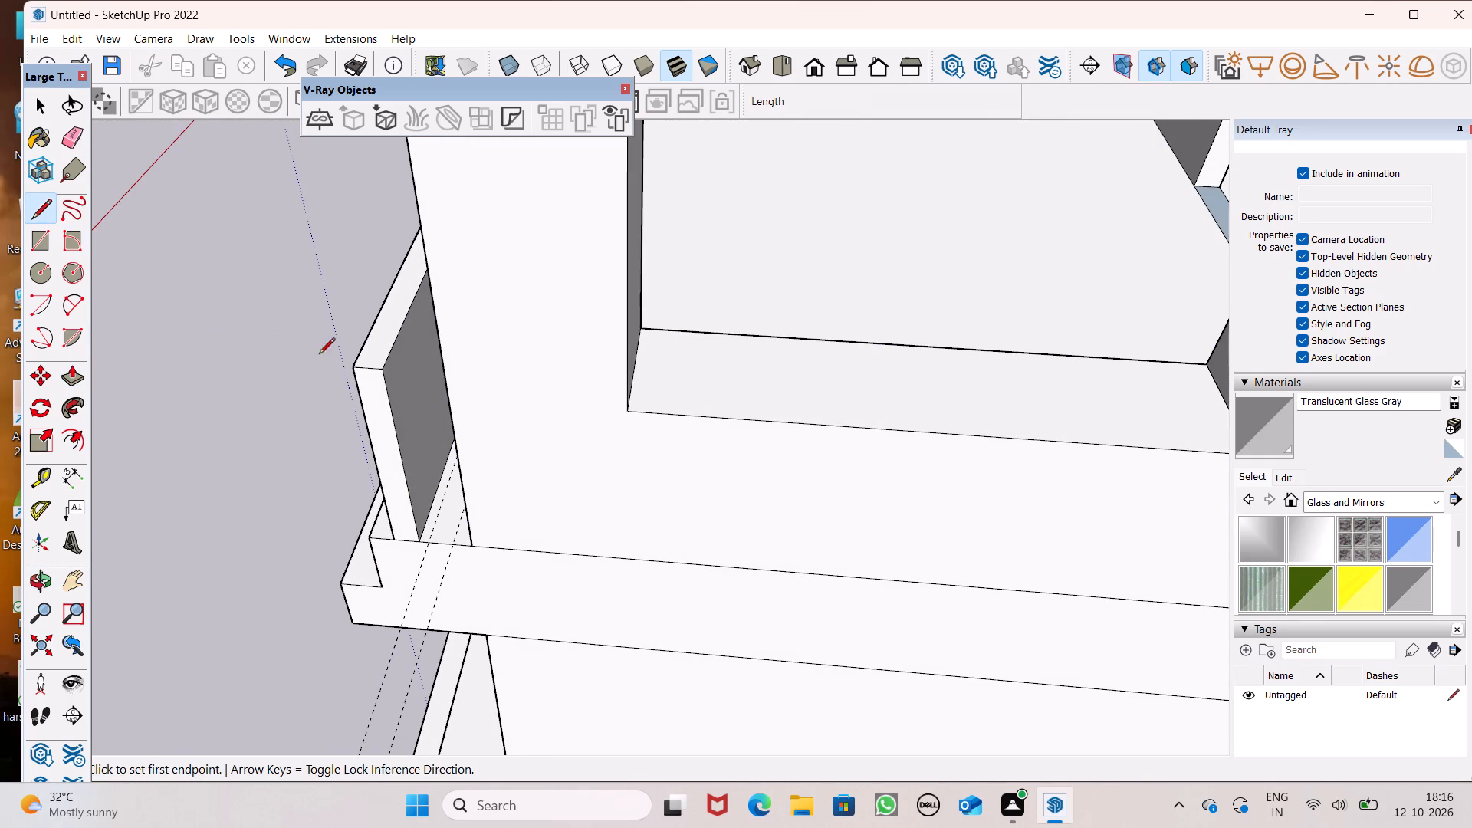
click(392, 353)
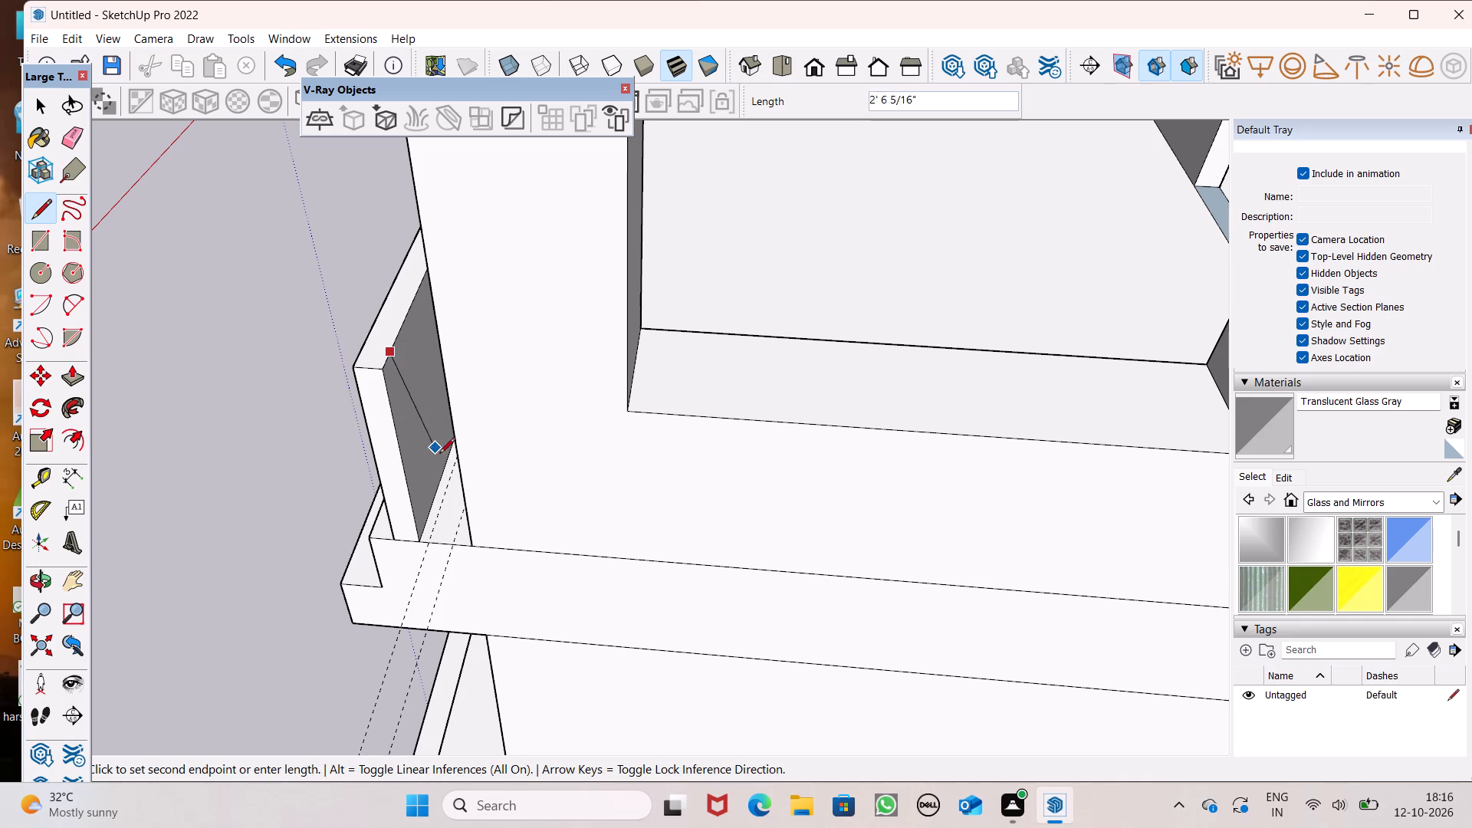
click(424, 521)
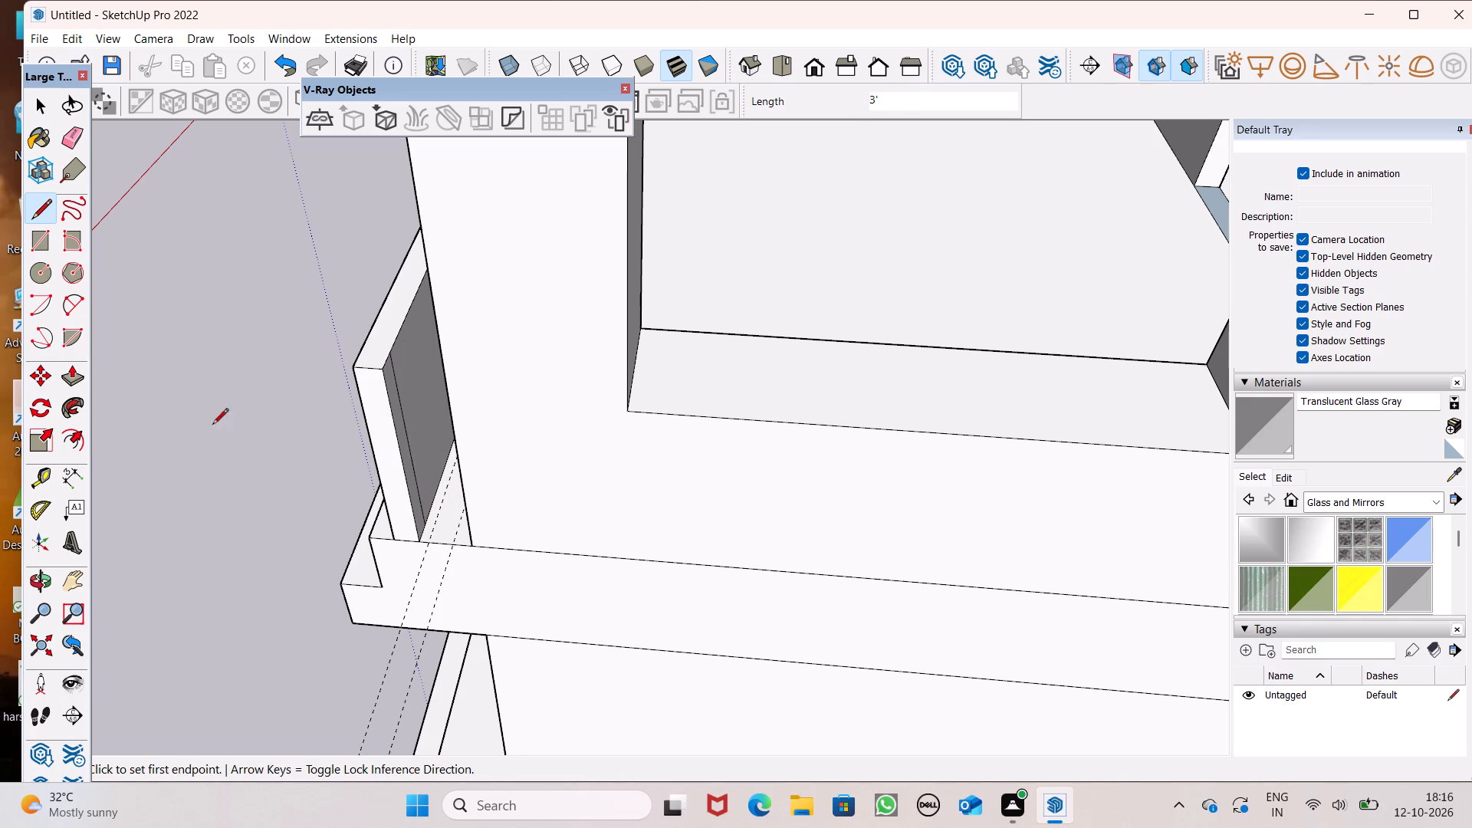
Pull the narrow strip at the parapet's outer end back 8 7/16" to meet the corner column.
click(73, 382)
scroll(412, 479, up, 8)
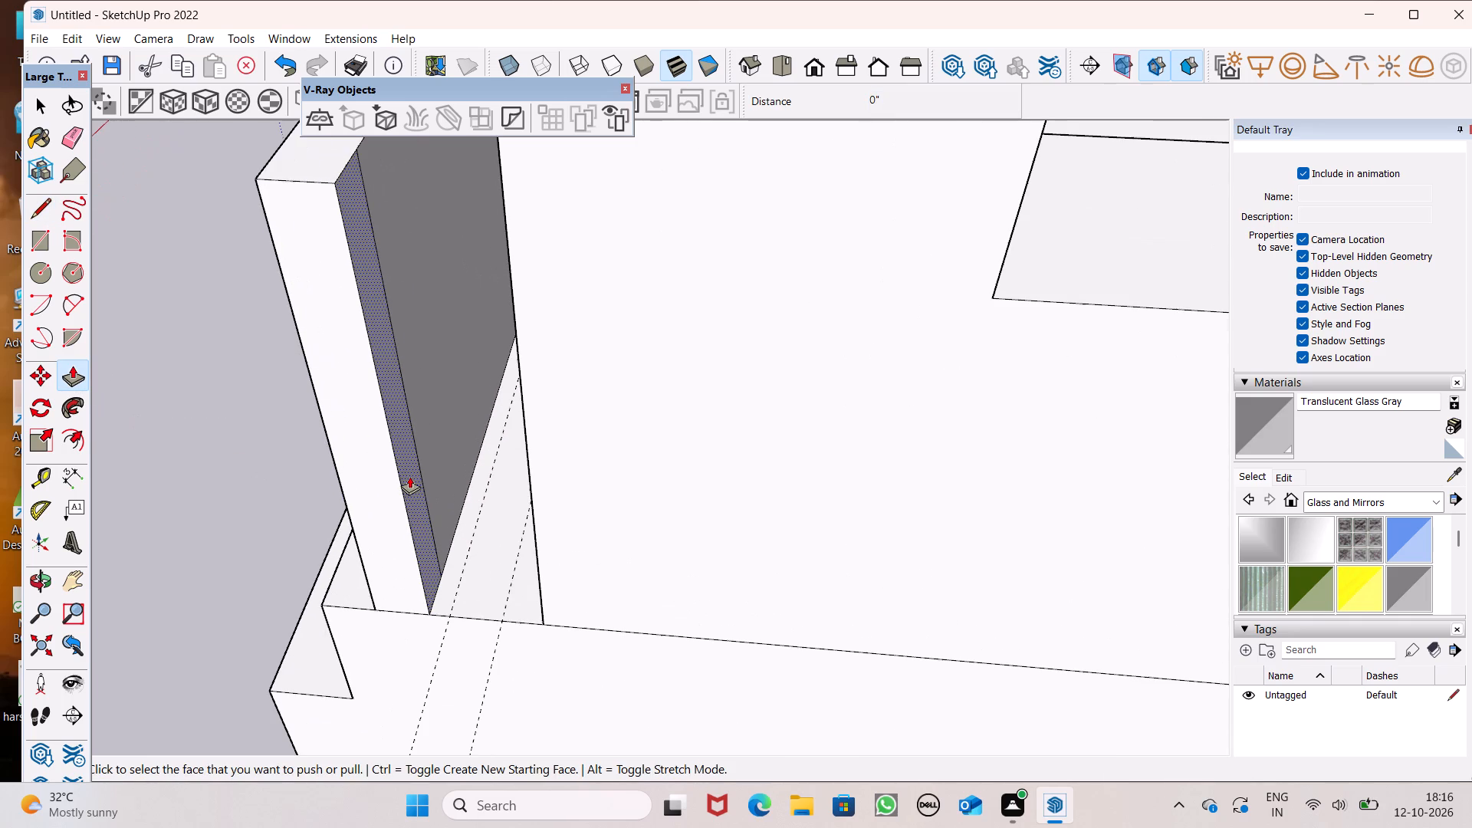
click(420, 482)
drag(426, 486, 539, 534)
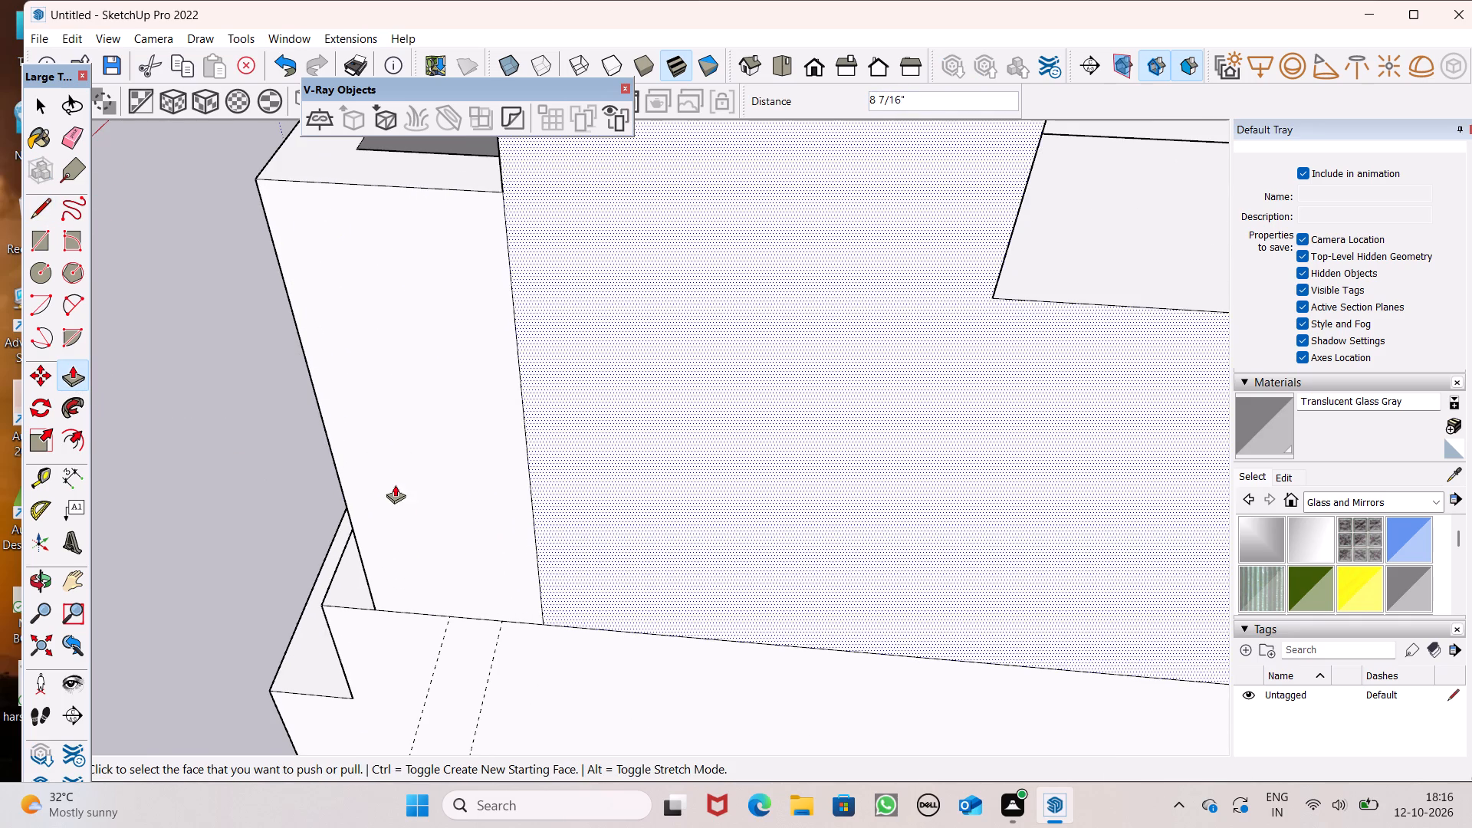
Erase both guides running through the first-floor balcony.
scroll(403, 472, down, 2)
scroll(408, 473, up, 1)
scroll(409, 473, down, 7)
middle_drag(457, 543, 795, 485)
key(space)
scroll(800, 443, down, 7)
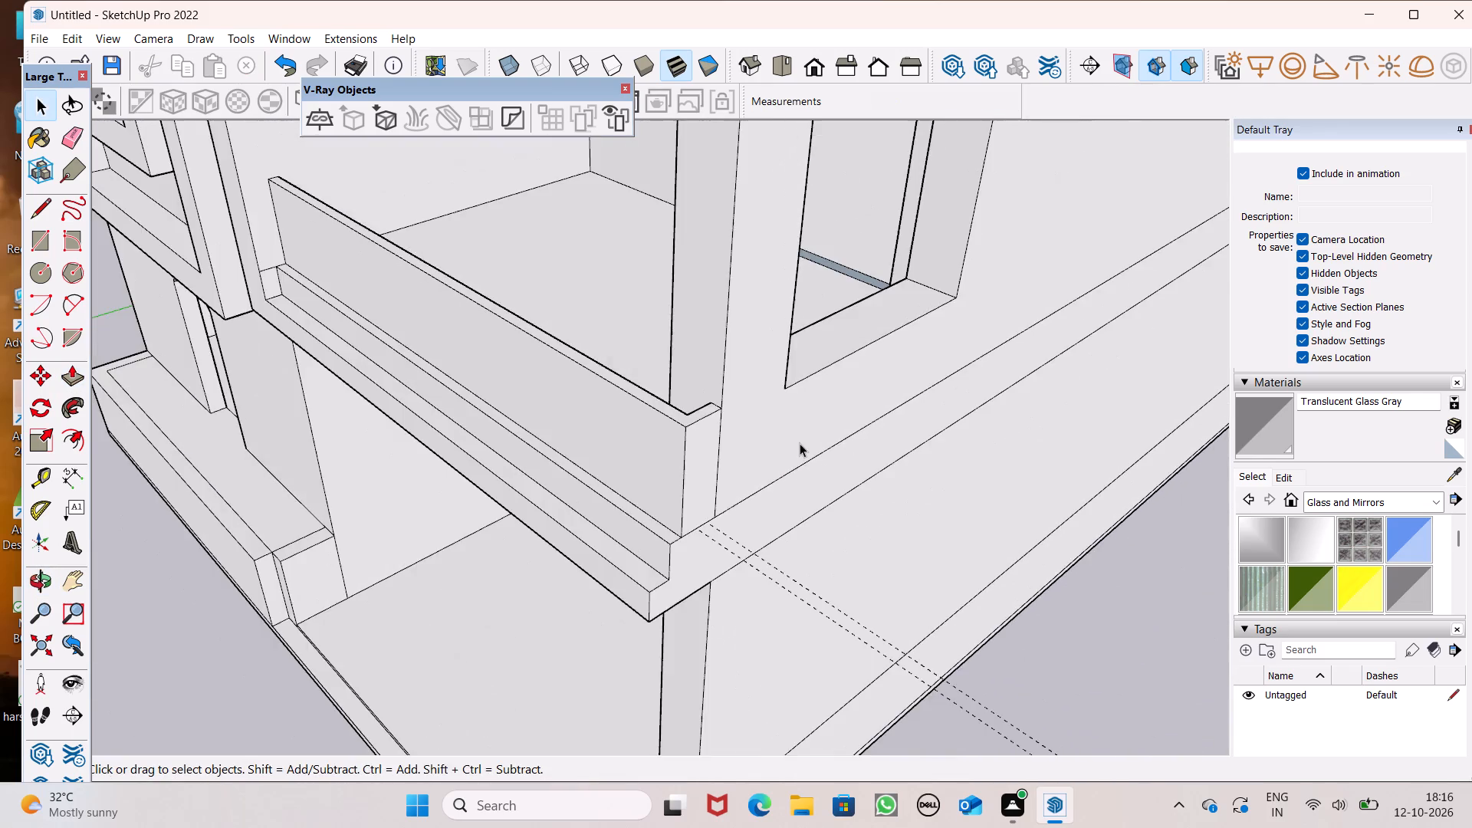
middle_drag(804, 472, 951, 440)
scroll(596, 299, down, 11)
middle_drag(646, 379, 751, 377)
click(62, 139)
drag(156, 264, 157, 305)
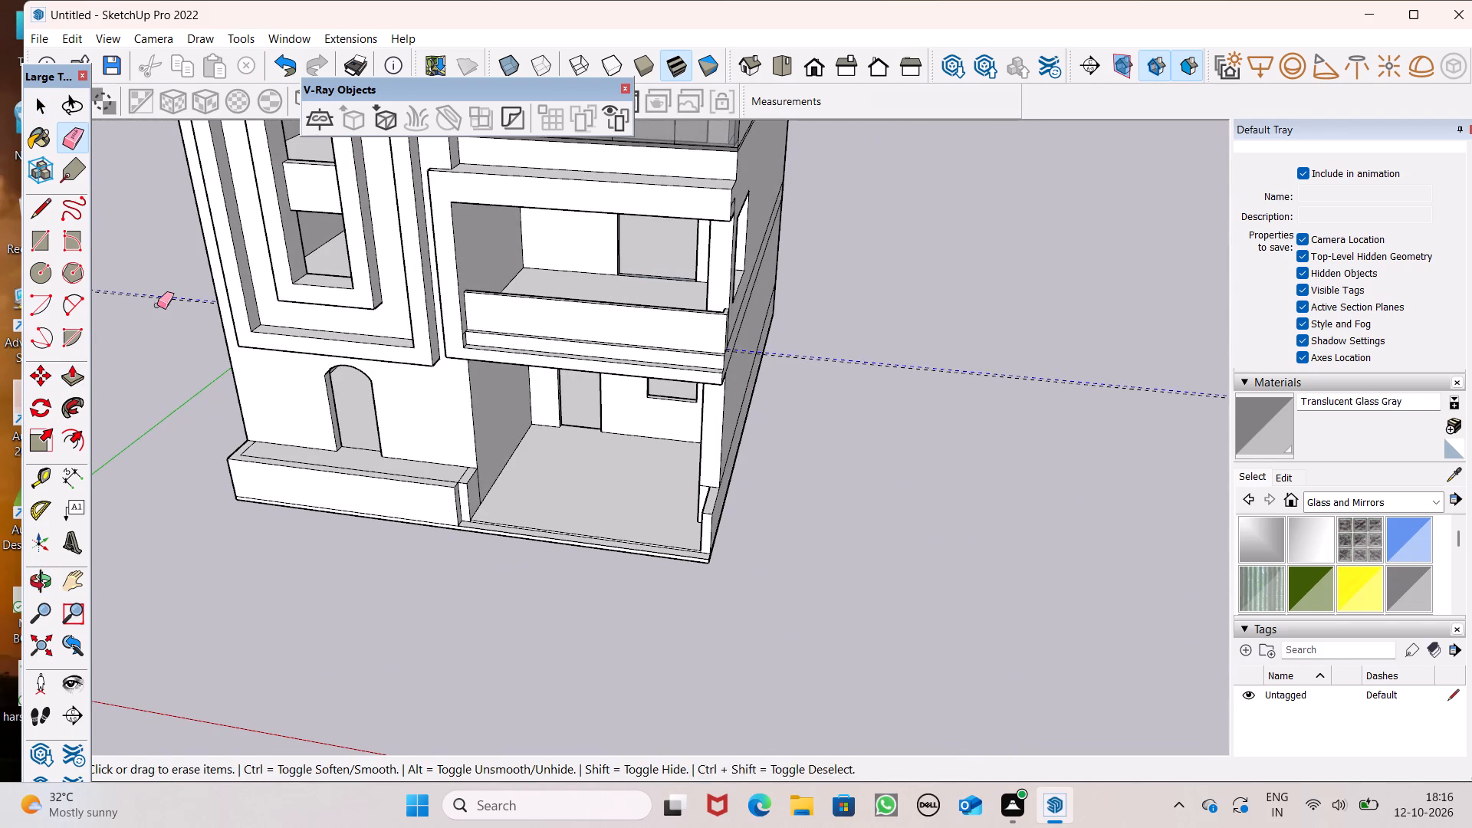
drag(157, 305, 156, 306)
key(space)
key(space)
key(space)
key(space)
key(space)
key(space)
Examine the new balcony parapet and the whole front facade from above, the corner and the front.
scroll(188, 315, down, 5)
middle_drag(430, 369, 544, 432)
scroll(530, 342, up, 3)
scroll(530, 341, down, 1)
scroll(530, 341, up, 3)
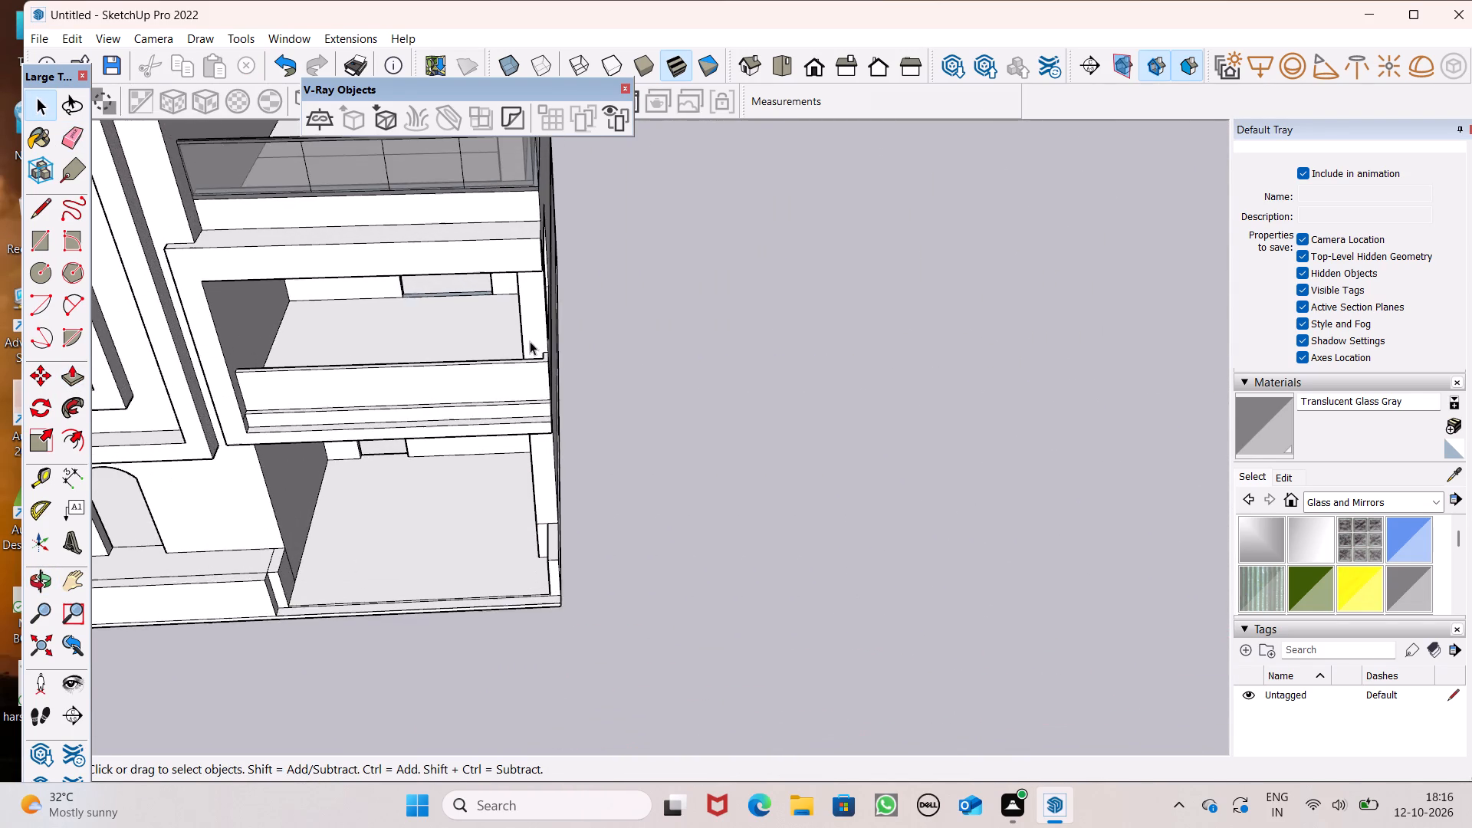
scroll(651, 333, down, 5)
middle_drag(495, 455, 292, 370)
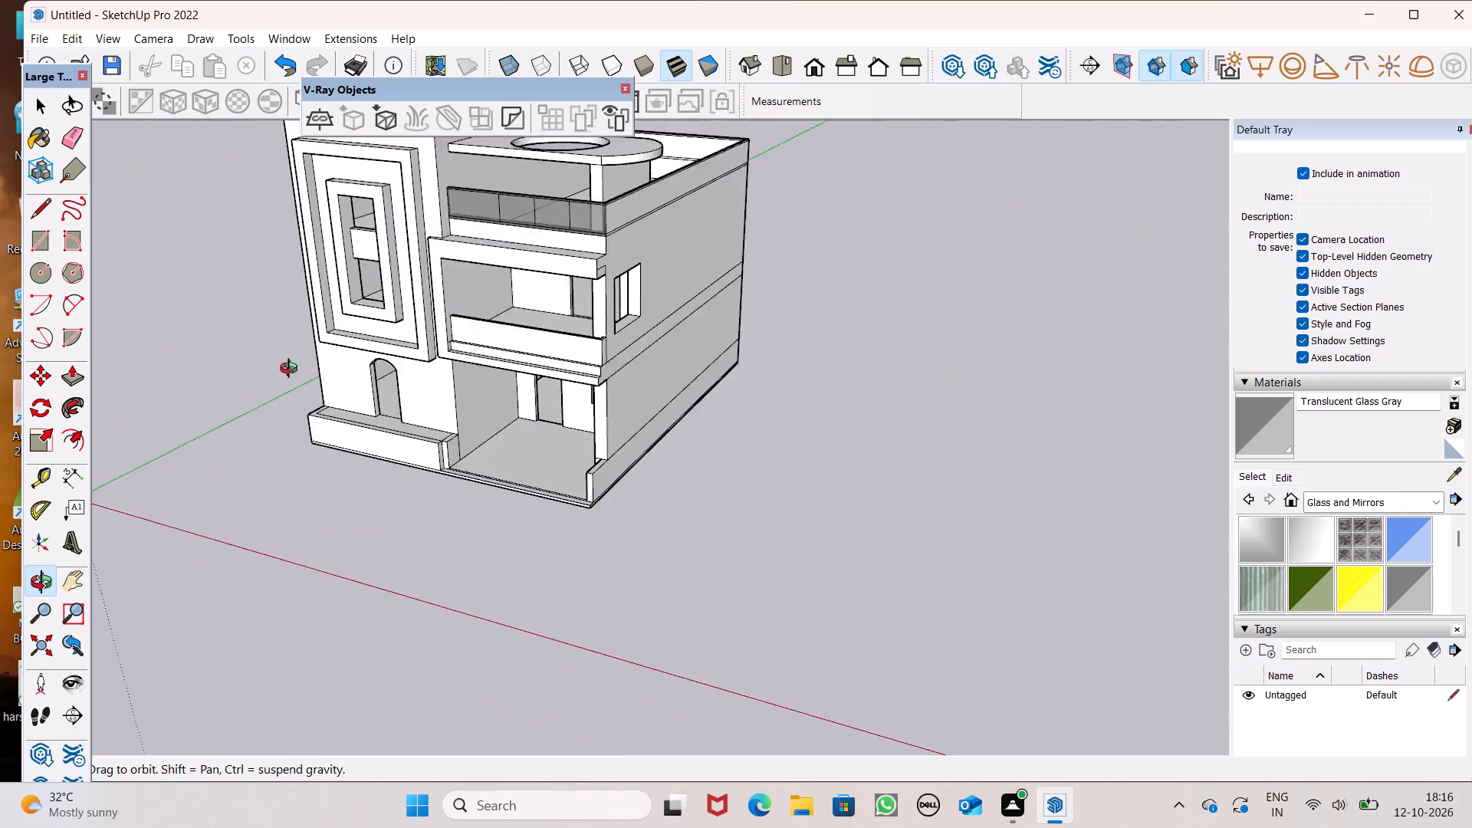
middle_drag(292, 370, 478, 352)
scroll(478, 352, up, 6)
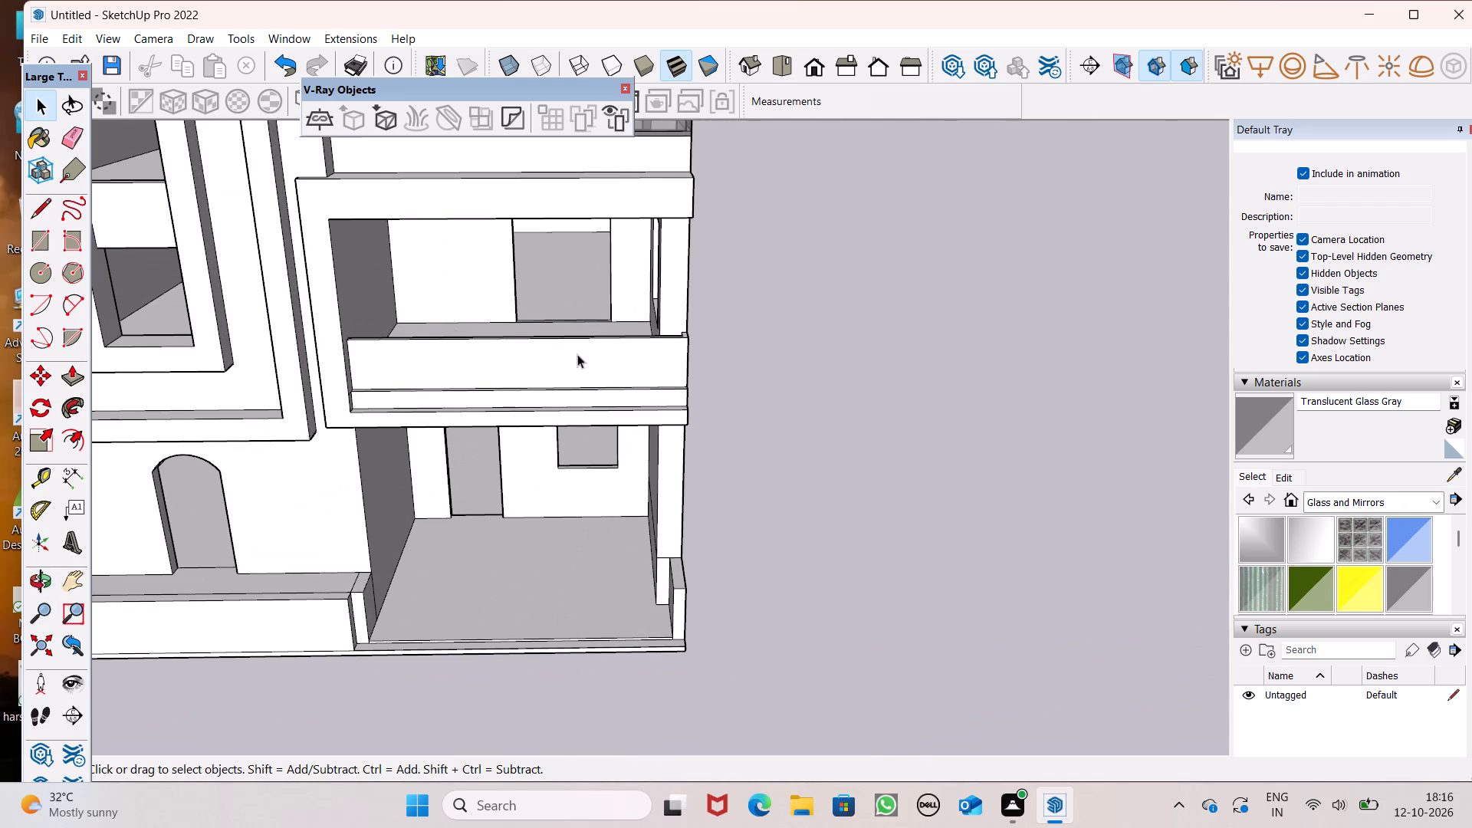
Raise the top face of the first-floor balcony parapet by 3" with Push/Pull to form a rail.
click(35, 209)
scroll(389, 340, up, 3)
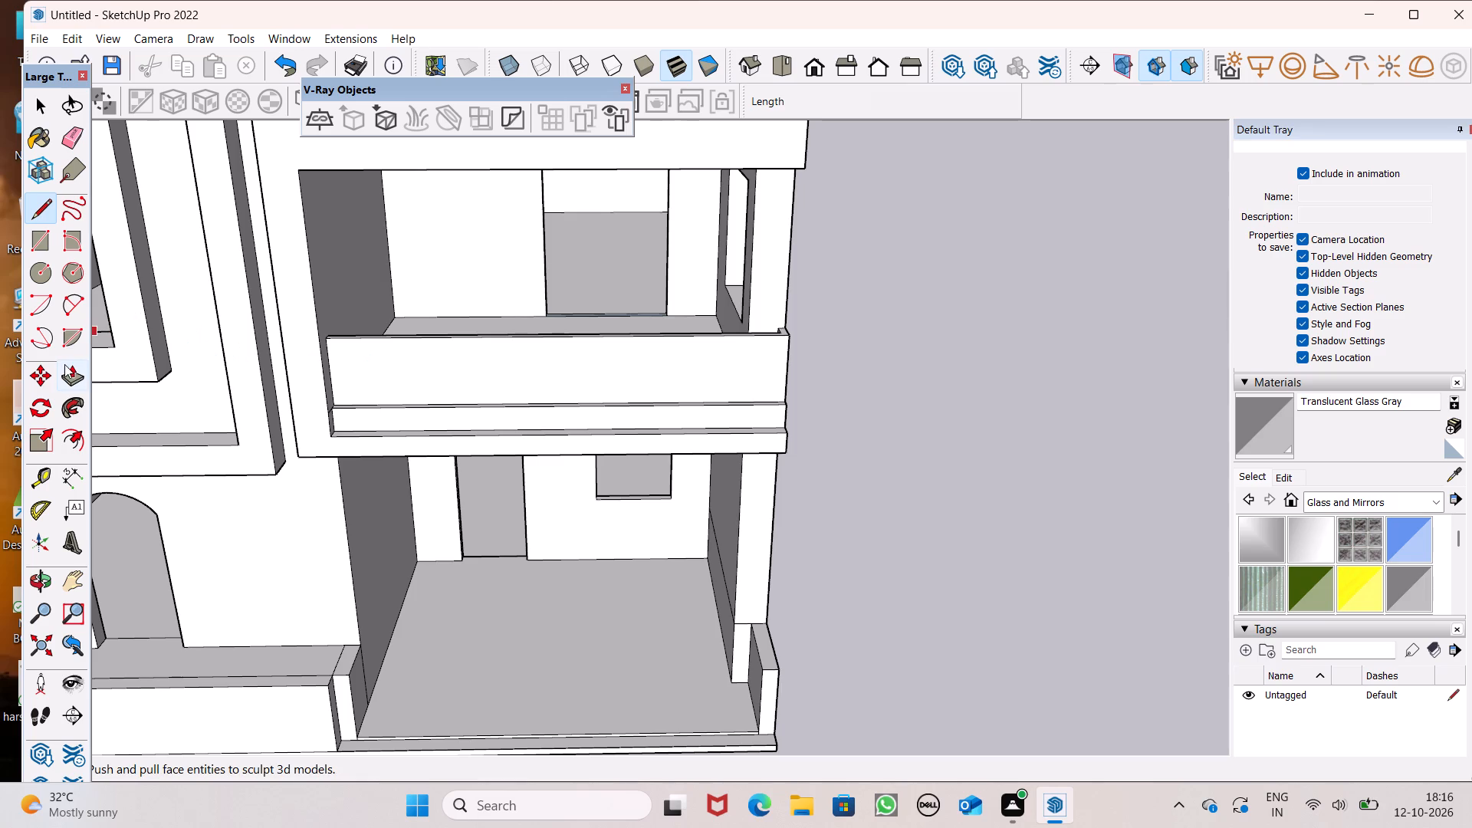
drag(64, 366, 74, 366)
scroll(496, 314, down, 3)
middle_drag(509, 420, 488, 622)
scroll(366, 423, up, 4)
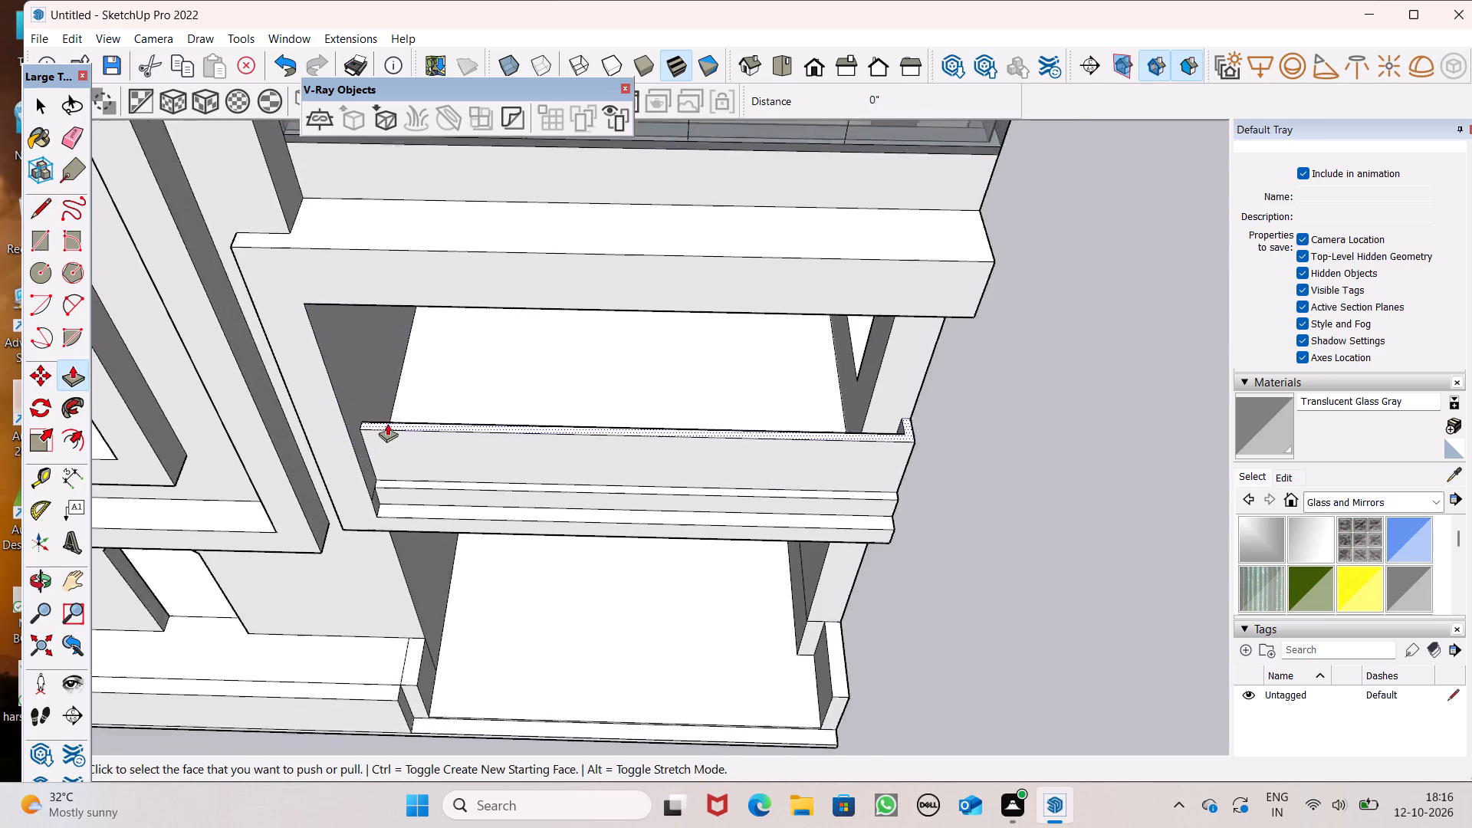
scroll(387, 423, up, 10)
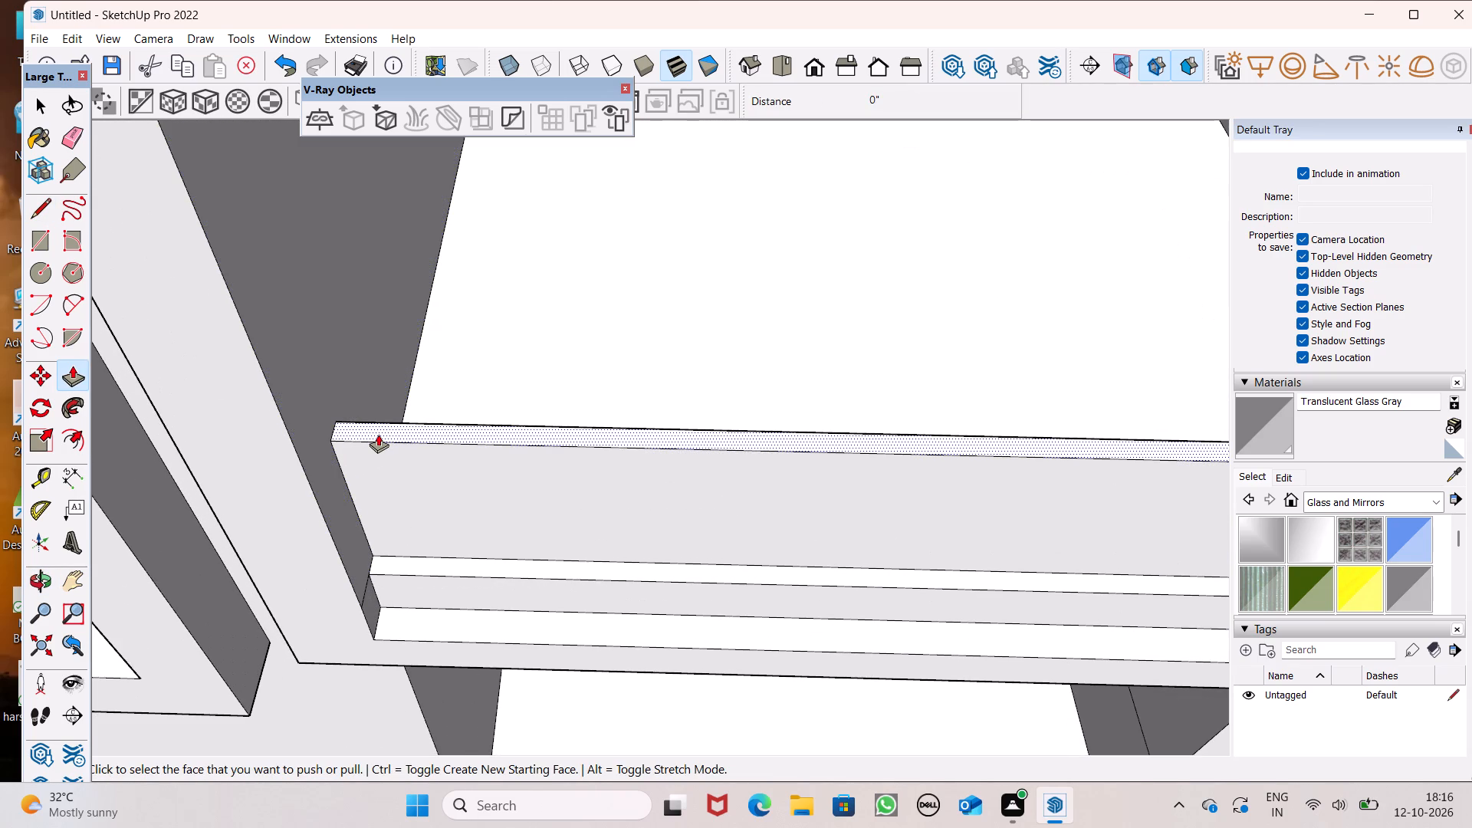
drag(378, 435, 377, 424)
key(3)
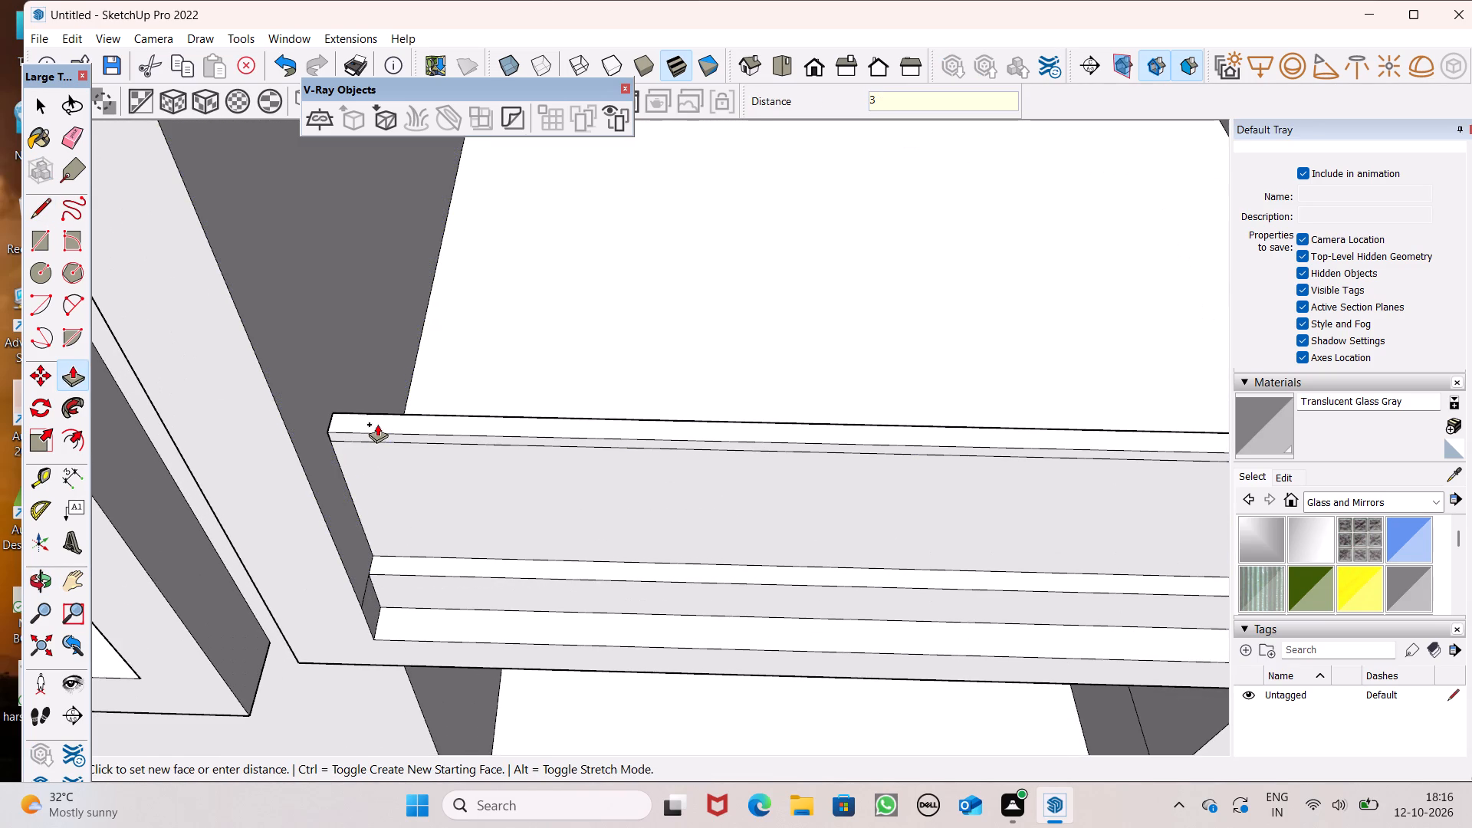
drag(377, 424, 378, 423)
key(shift+quotedbl)
key(Return)
key(space)
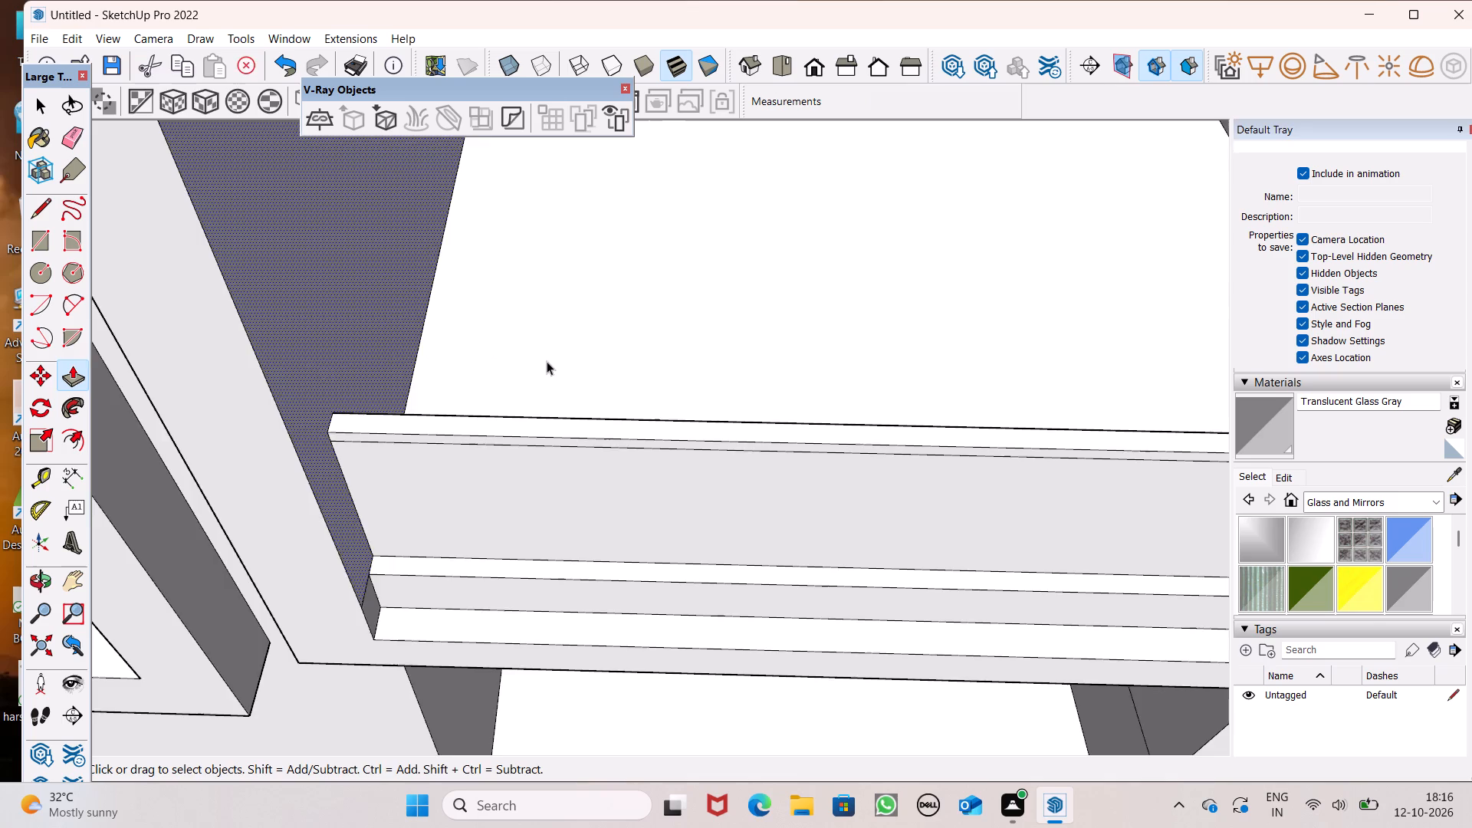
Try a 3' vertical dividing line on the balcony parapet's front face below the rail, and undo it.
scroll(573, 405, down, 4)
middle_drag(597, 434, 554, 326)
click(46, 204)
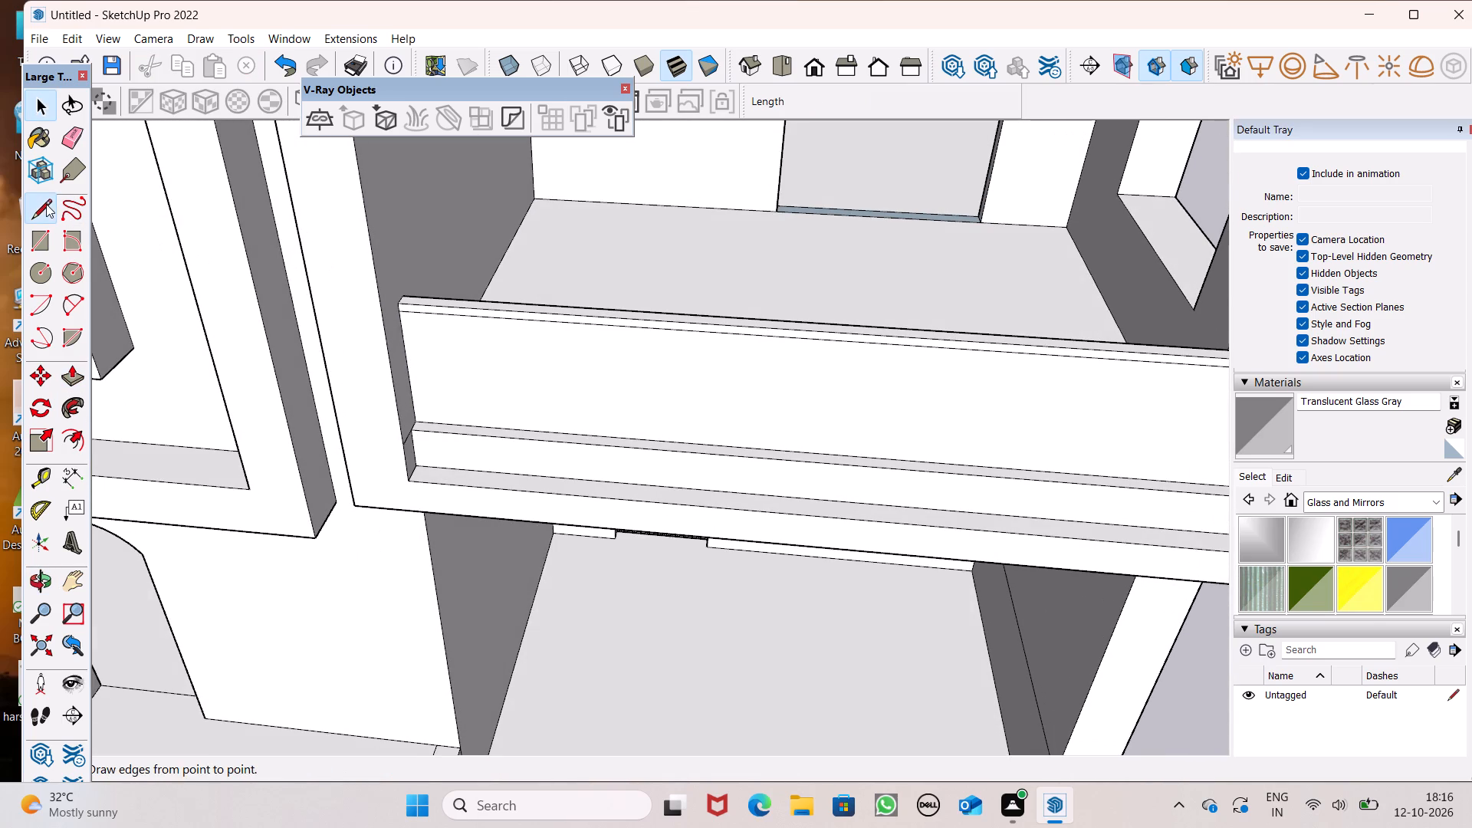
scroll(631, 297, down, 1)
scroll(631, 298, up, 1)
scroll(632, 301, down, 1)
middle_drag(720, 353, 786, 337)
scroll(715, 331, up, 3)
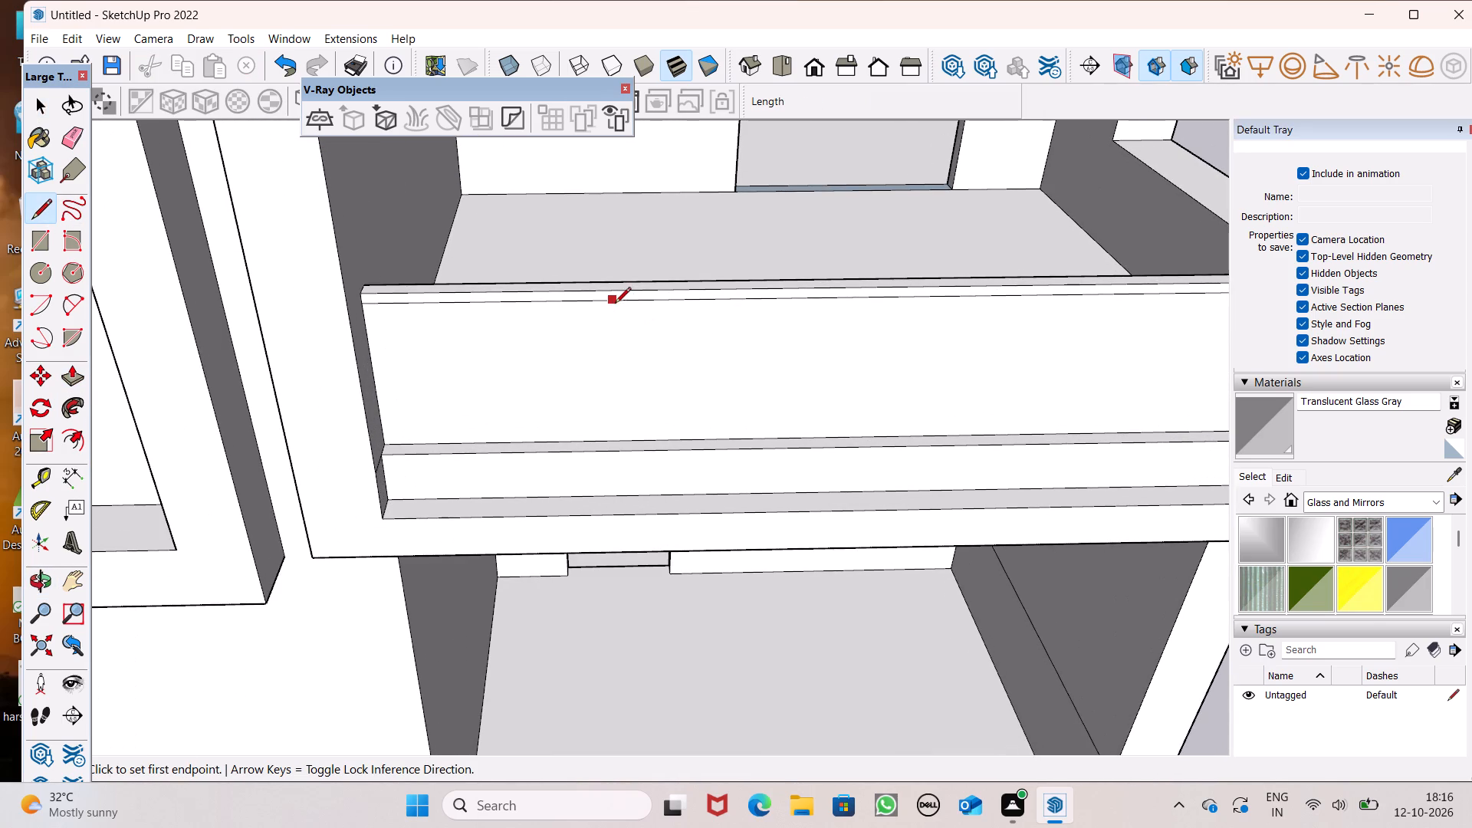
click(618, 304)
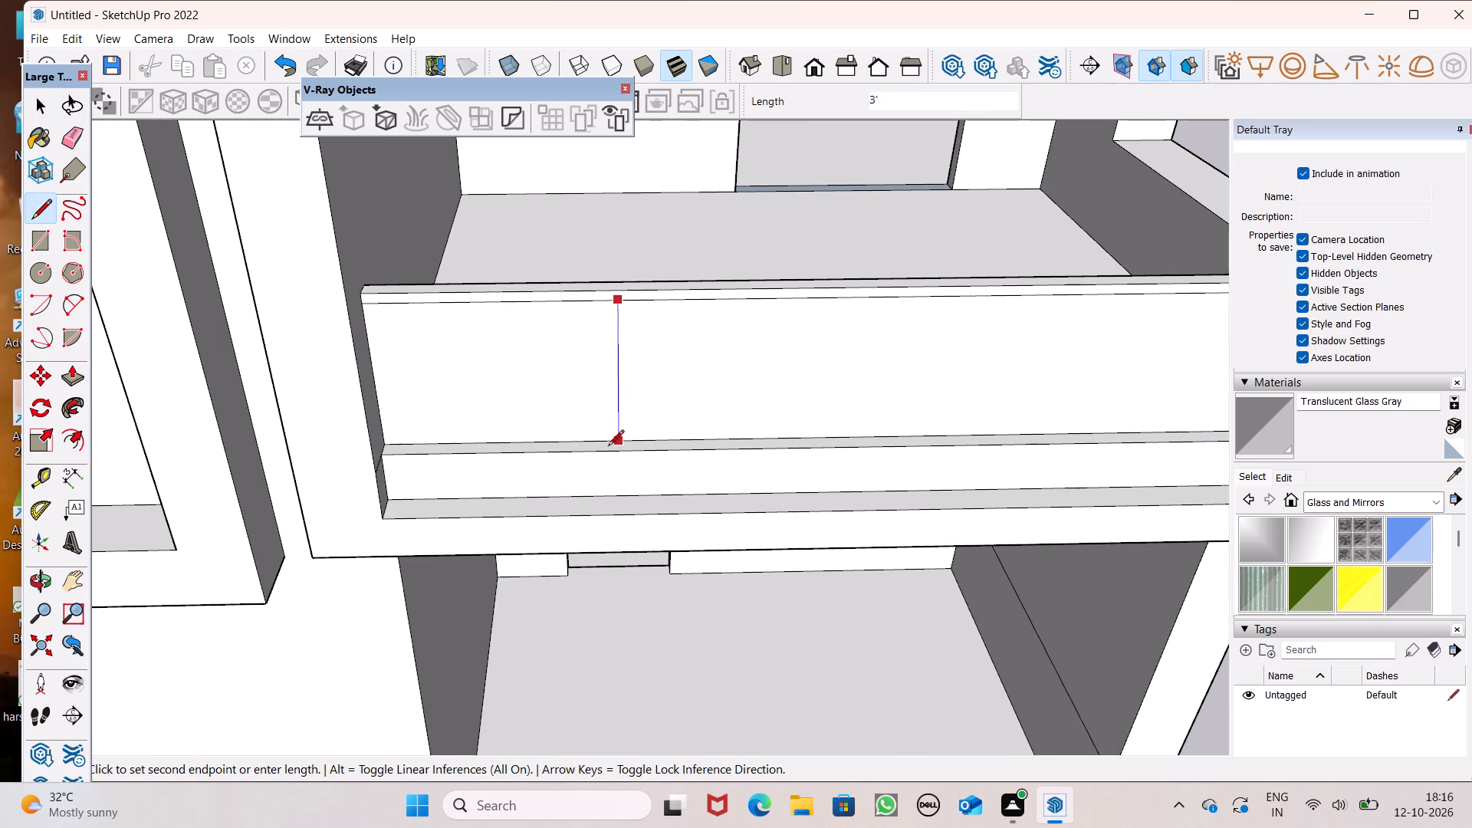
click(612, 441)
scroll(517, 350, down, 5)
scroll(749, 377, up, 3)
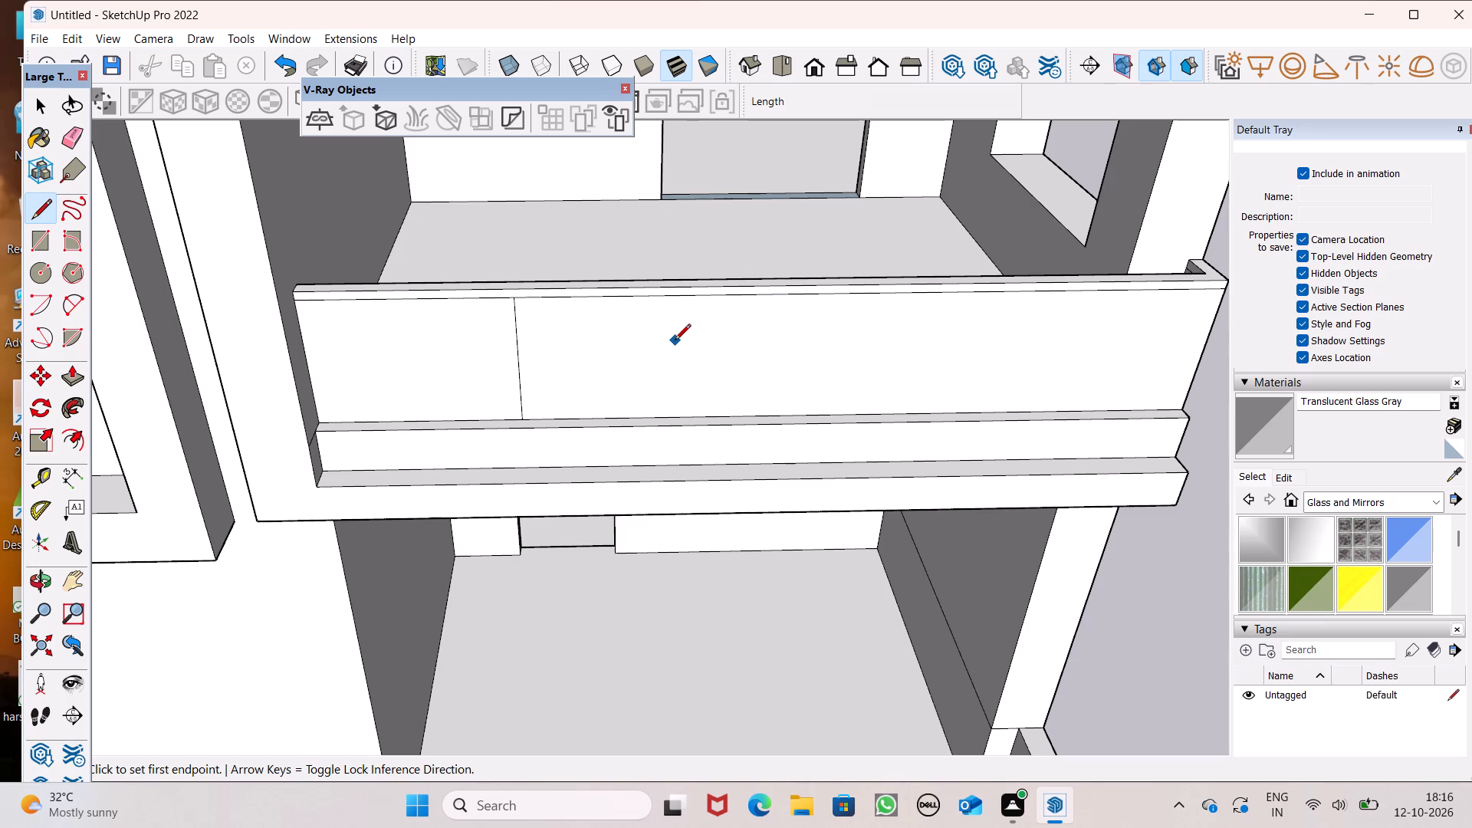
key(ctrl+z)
Draw three lines of about 3' down the balcony parapet's front face, dividing it into four panels below the rail.
drag(561, 301, 568, 304)
click(567, 419)
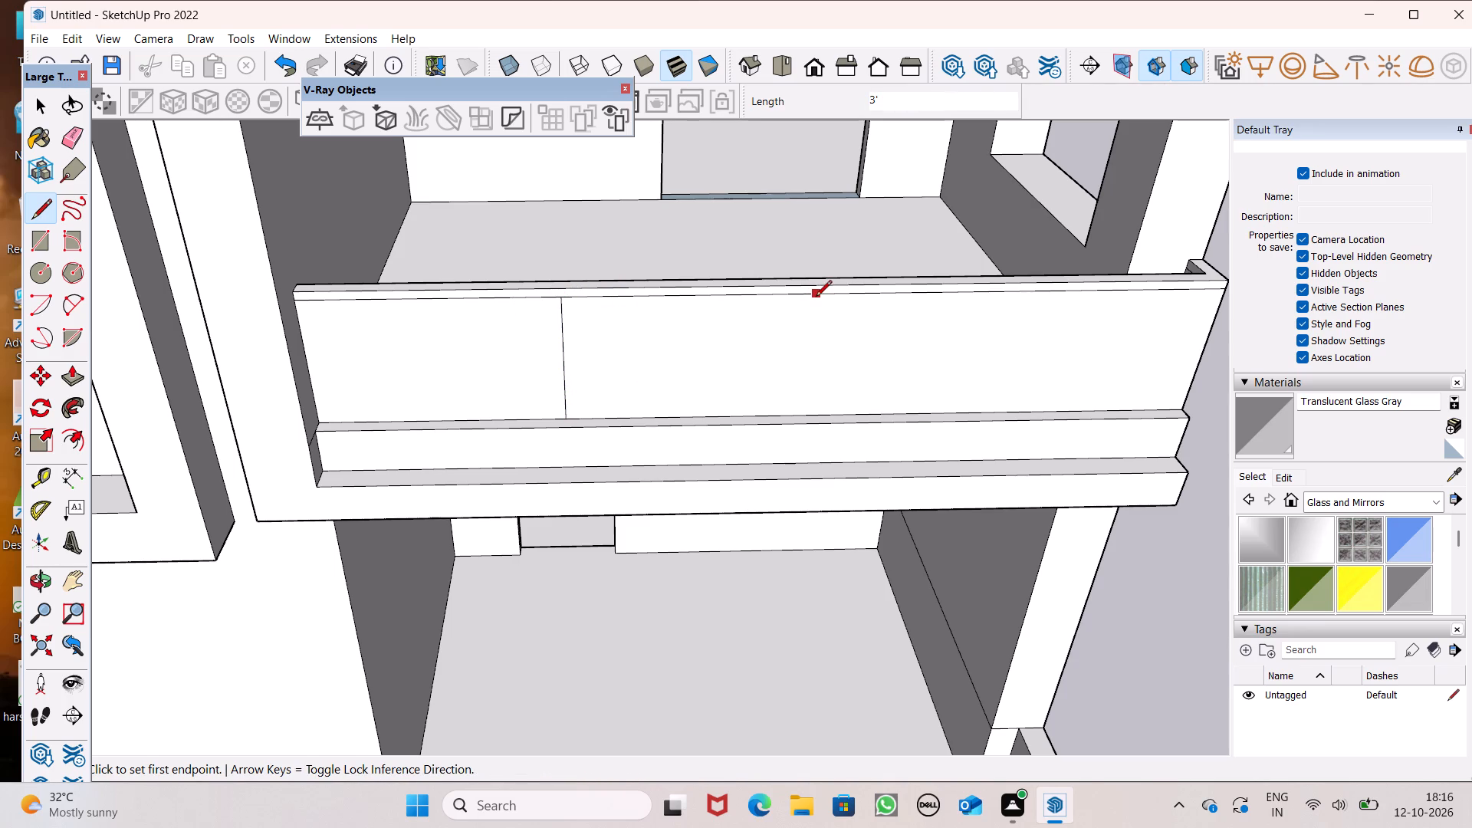
click(793, 297)
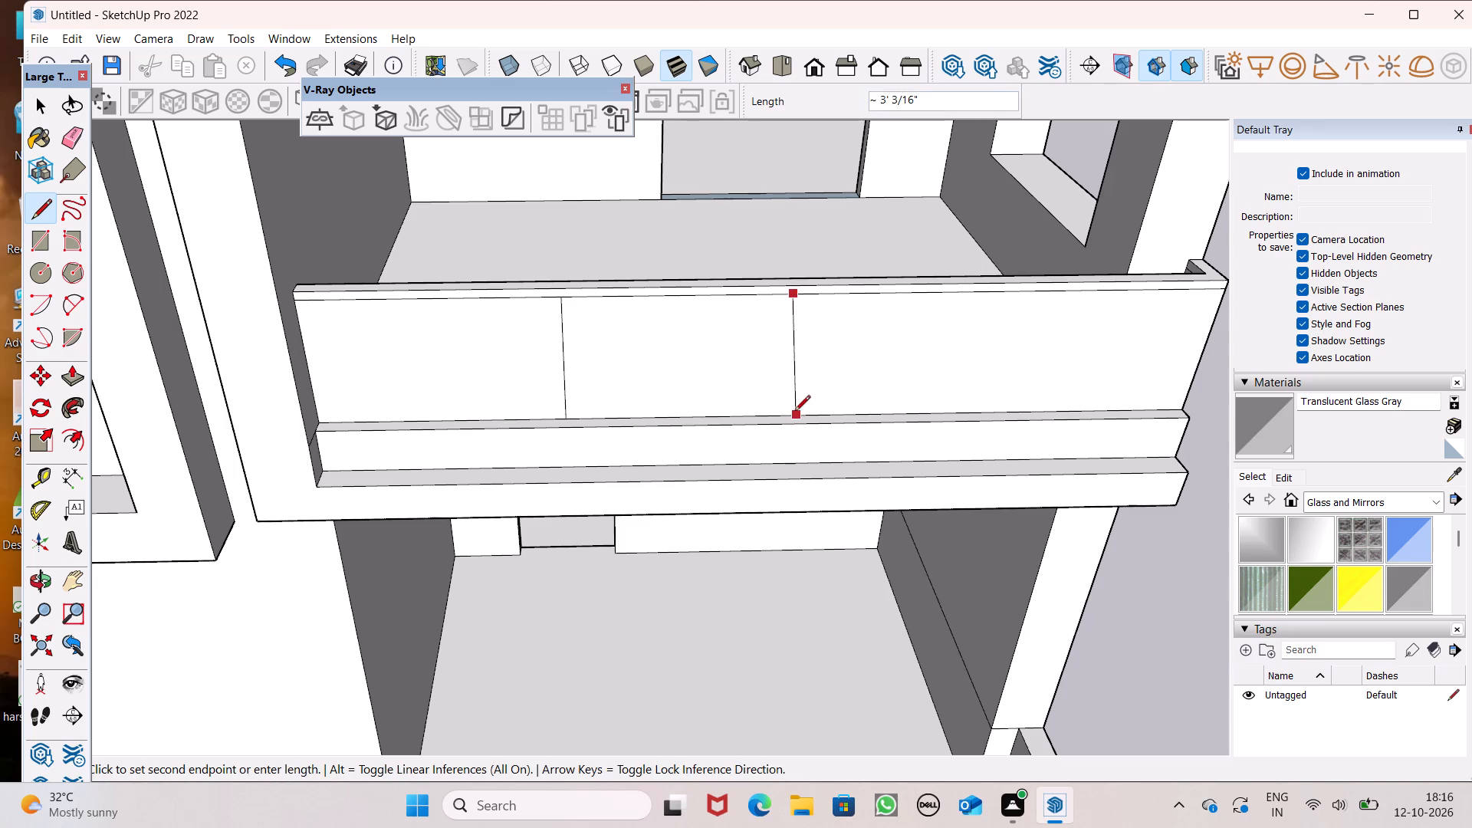
click(787, 414)
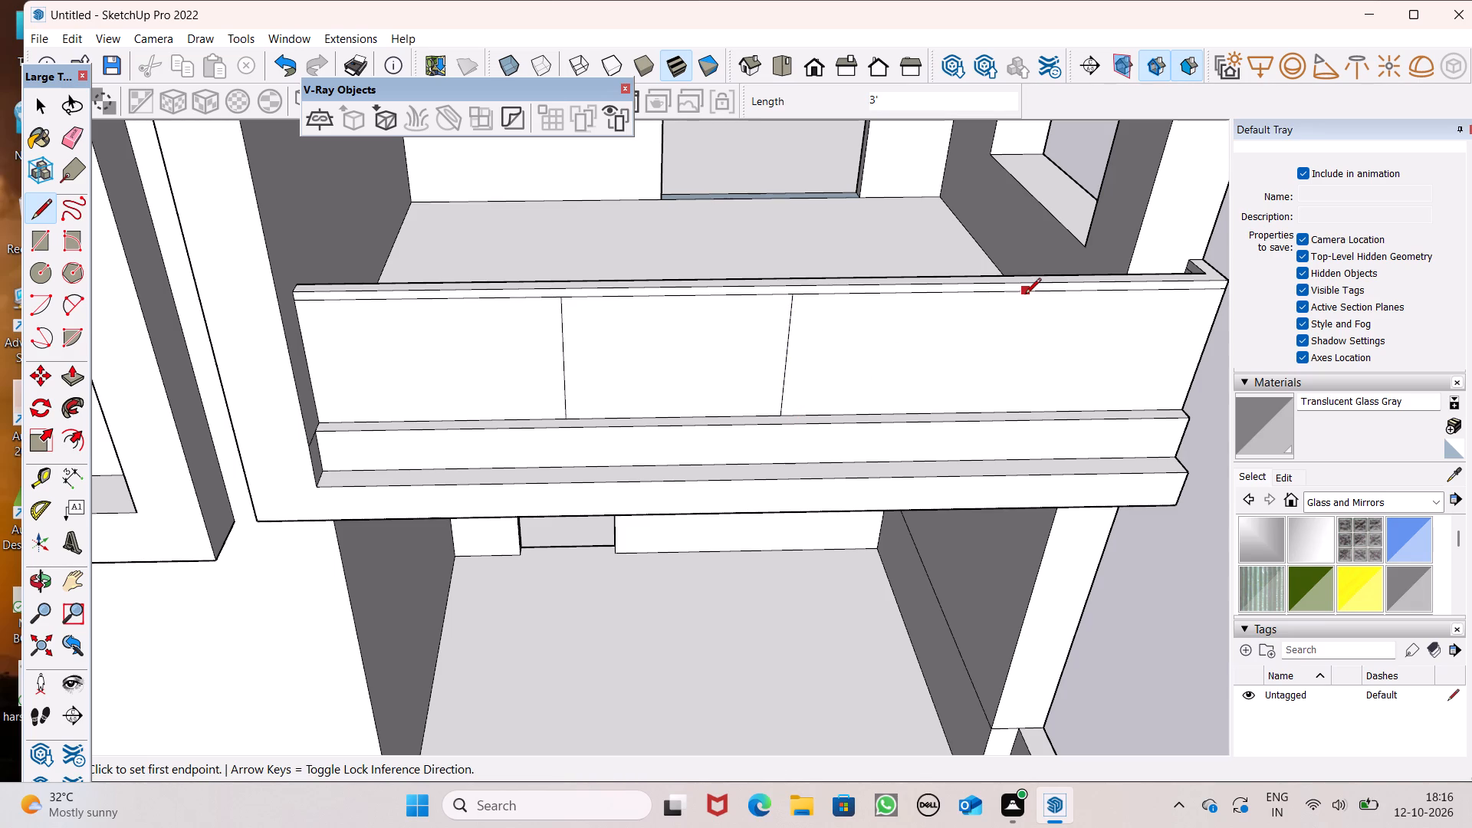
click(1024, 294)
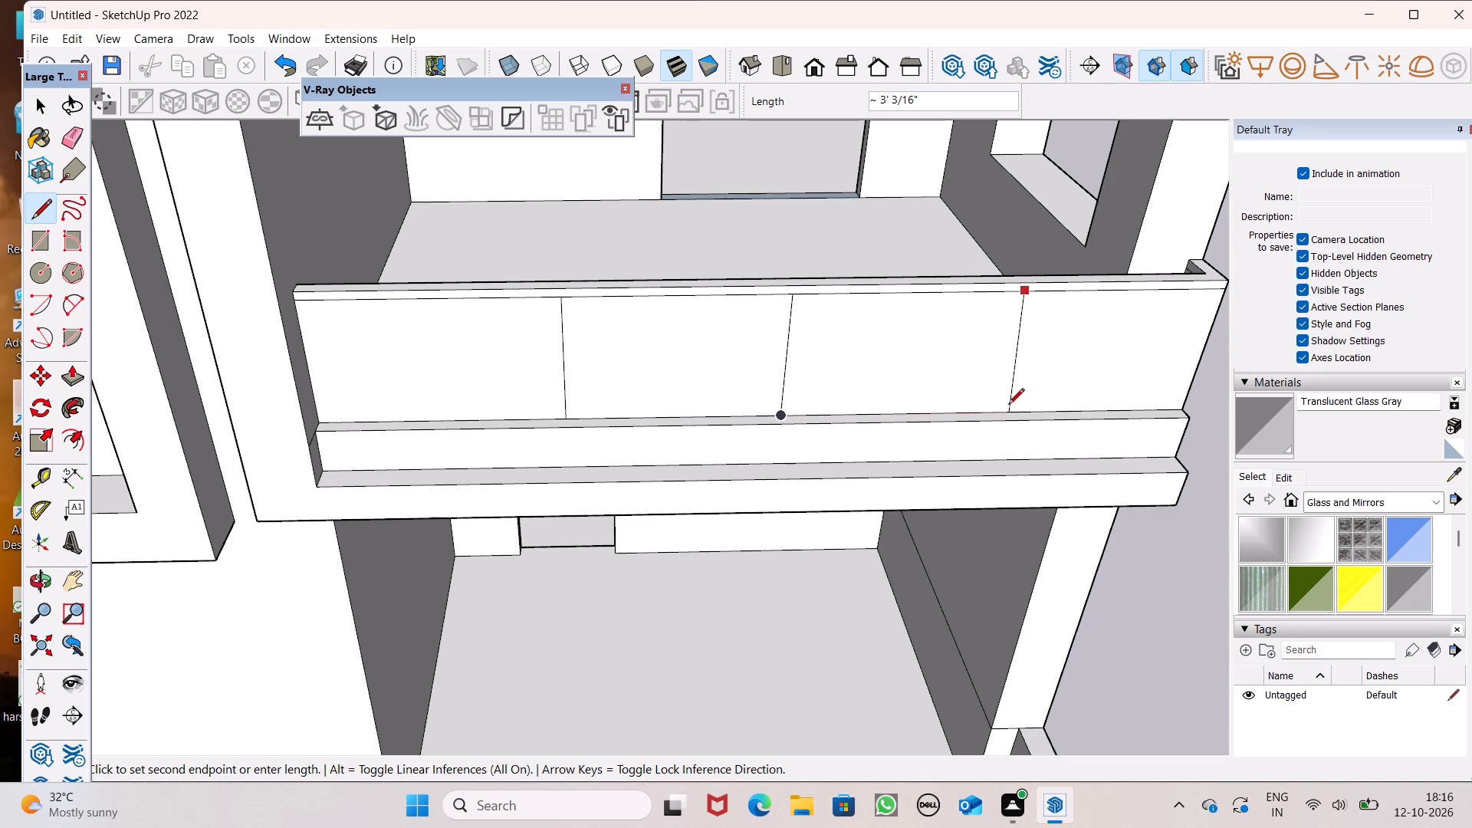
click(997, 412)
key(space)
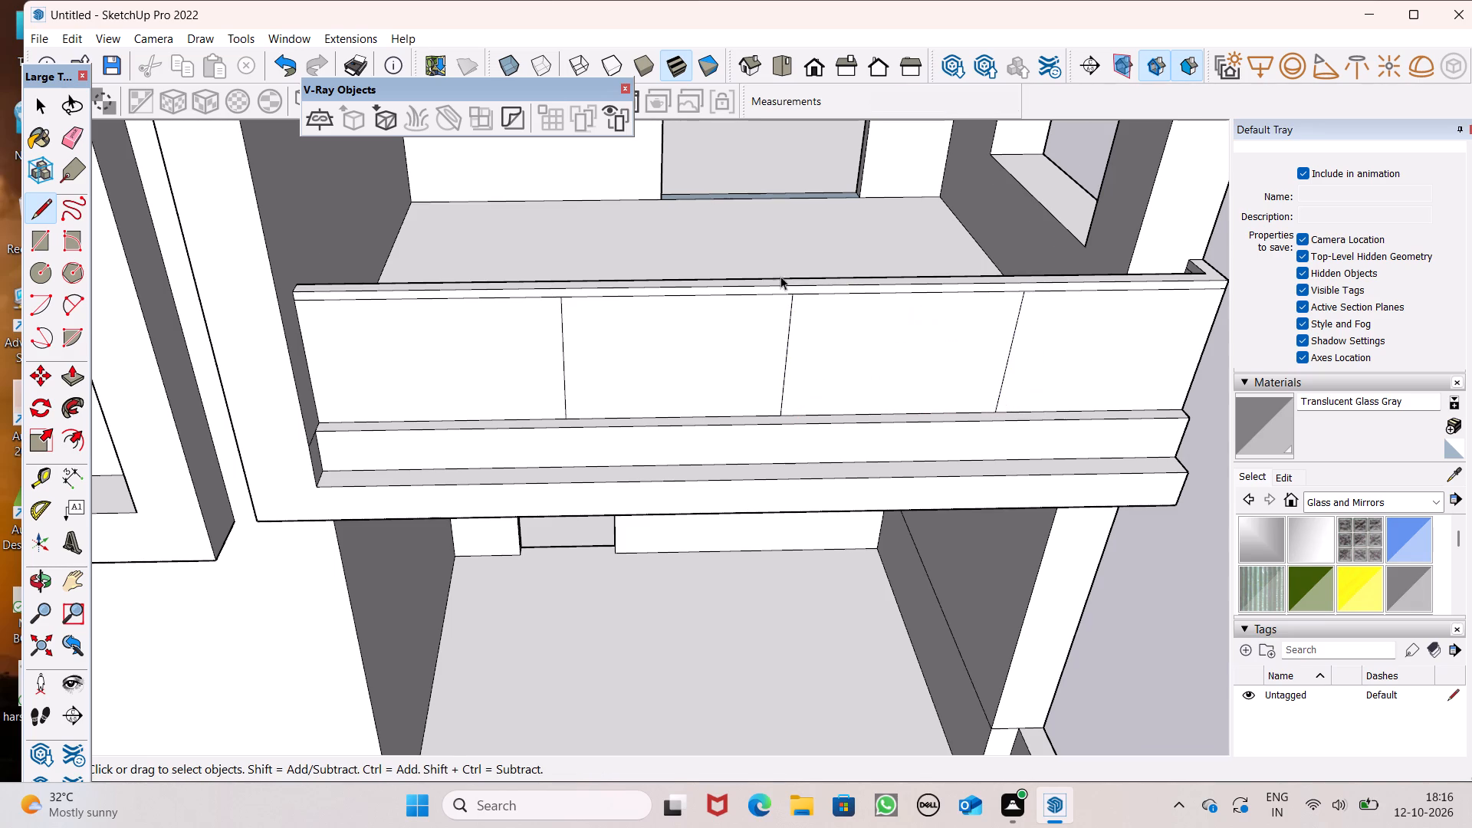
Paint the four front panels of the first-floor balcony parapet with Translucent Glass Gray.
scroll(774, 278, down, 9)
click(1293, 439)
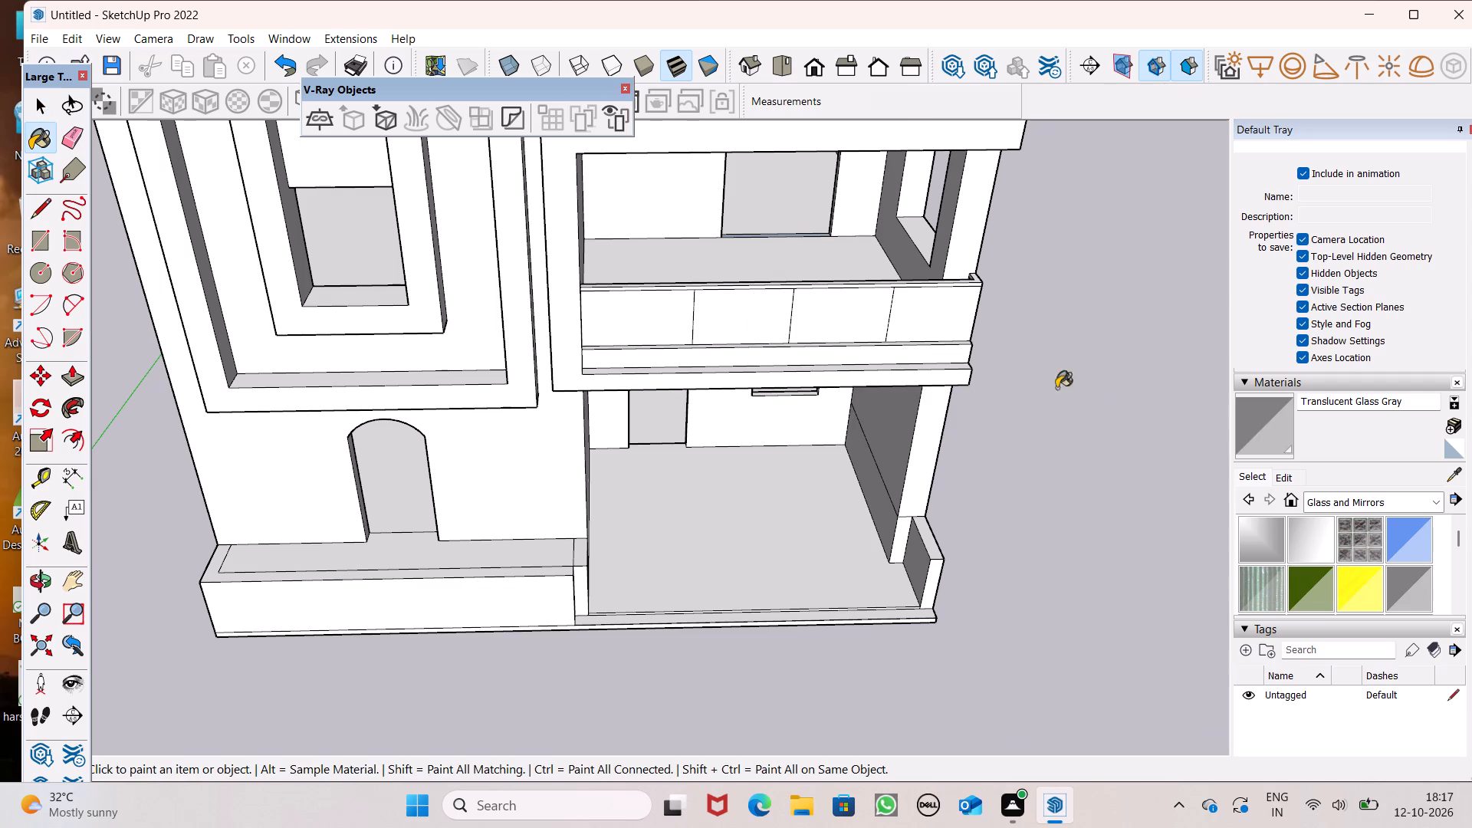
click(728, 329)
click(665, 324)
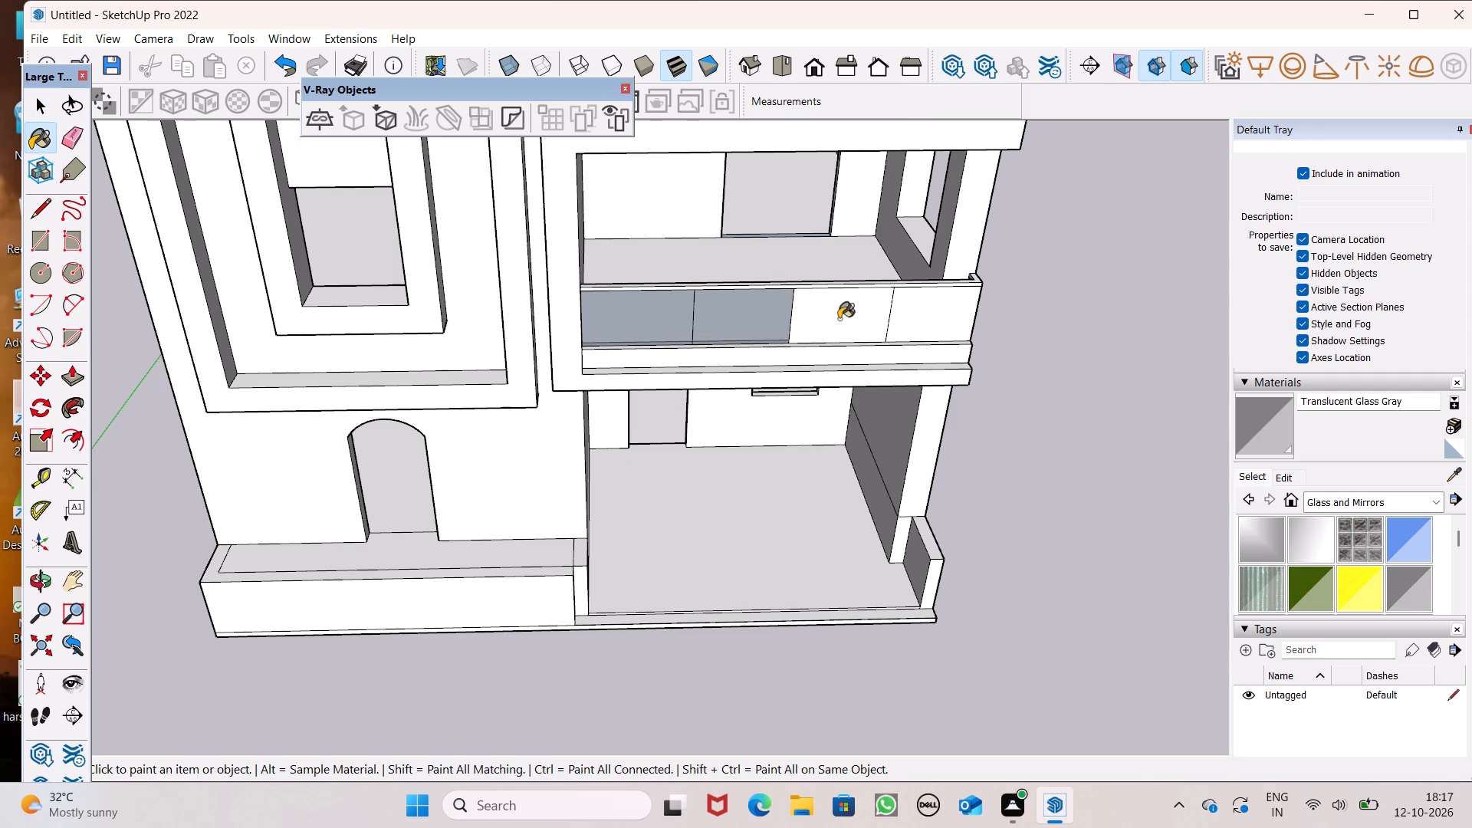
click(839, 319)
click(895, 310)
Paint the outer end and inner faces of the first-floor balcony parapet with Translucent Glass Gray.
middle_drag(848, 367, 342, 343)
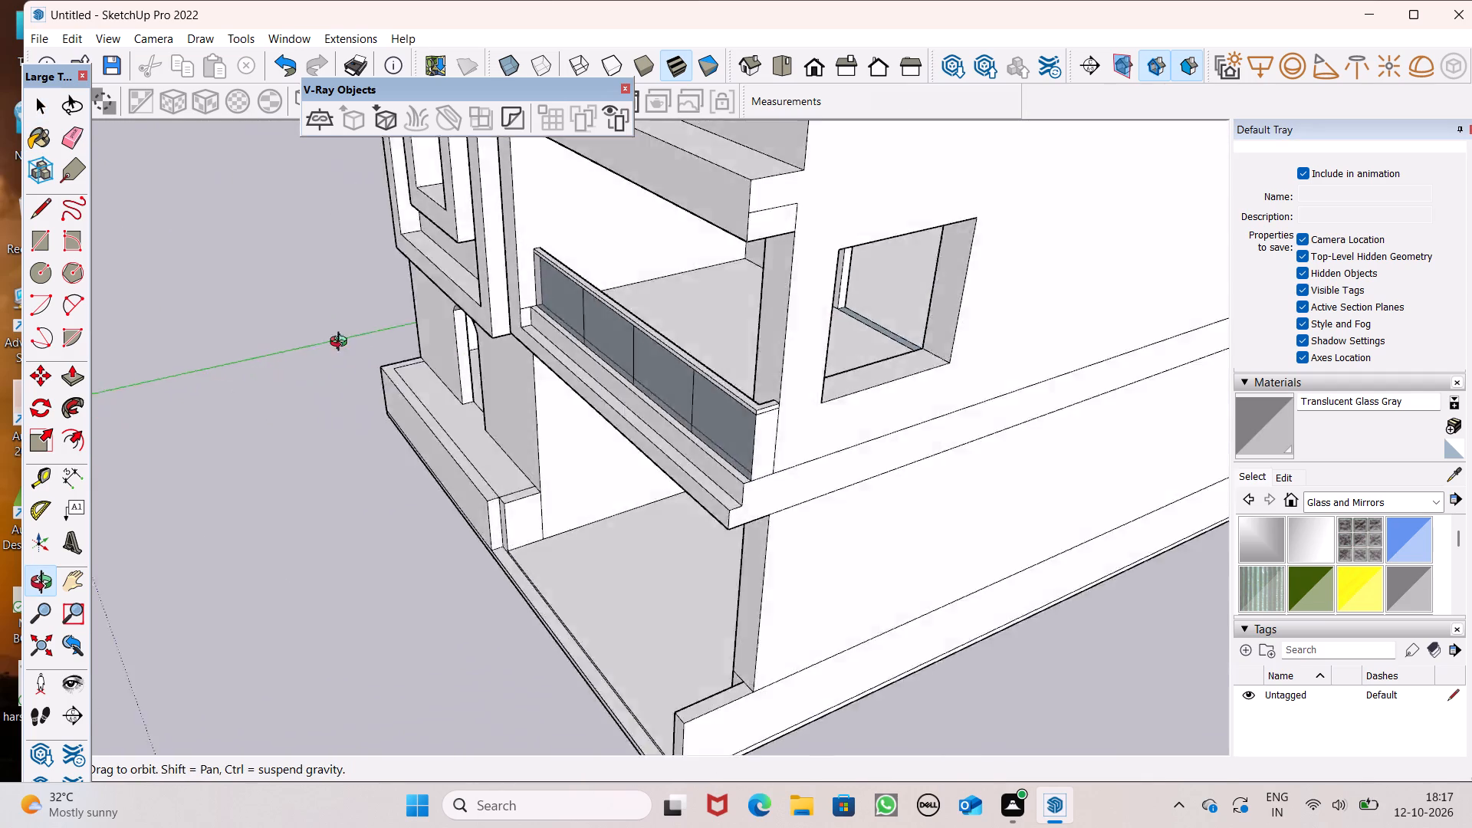
middle_drag(342, 343, 301, 331)
scroll(592, 370, up, 3)
click(672, 429)
middle_drag(781, 393, 757, 404)
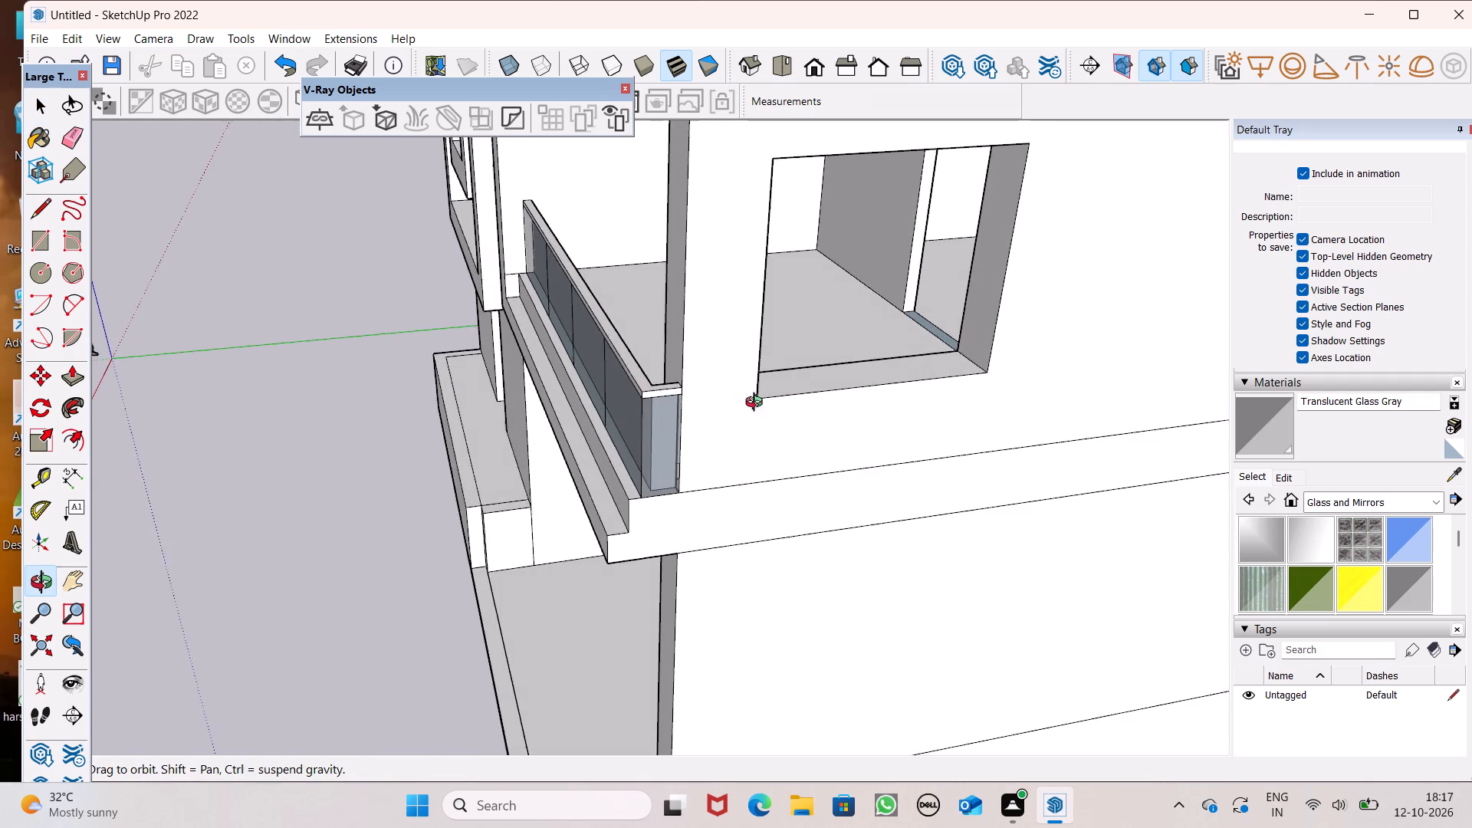
middle_drag(757, 404, 520, 424)
scroll(541, 327, up, 6)
click(542, 325)
scroll(565, 325, up, 1)
middle_drag(566, 325, 491, 341)
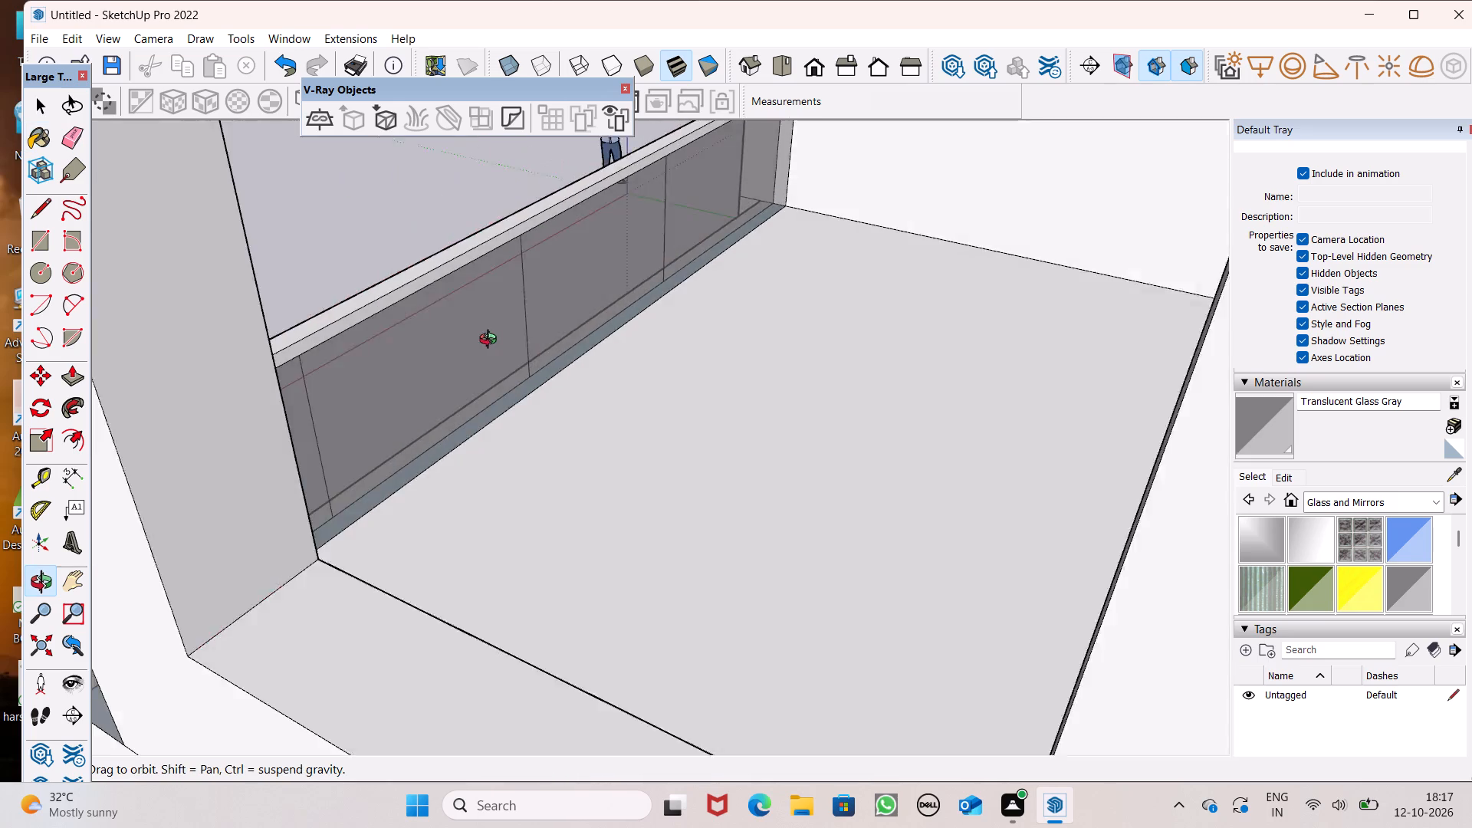
middle_drag(491, 341, 1171, 284)
middle_drag(784, 255, 1261, 454)
scroll(733, 153, down, 4)
scroll(801, 232, down, 5)
scroll(847, 167, up, 3)
scroll(848, 163, down, 1)
scroll(848, 163, up, 4)
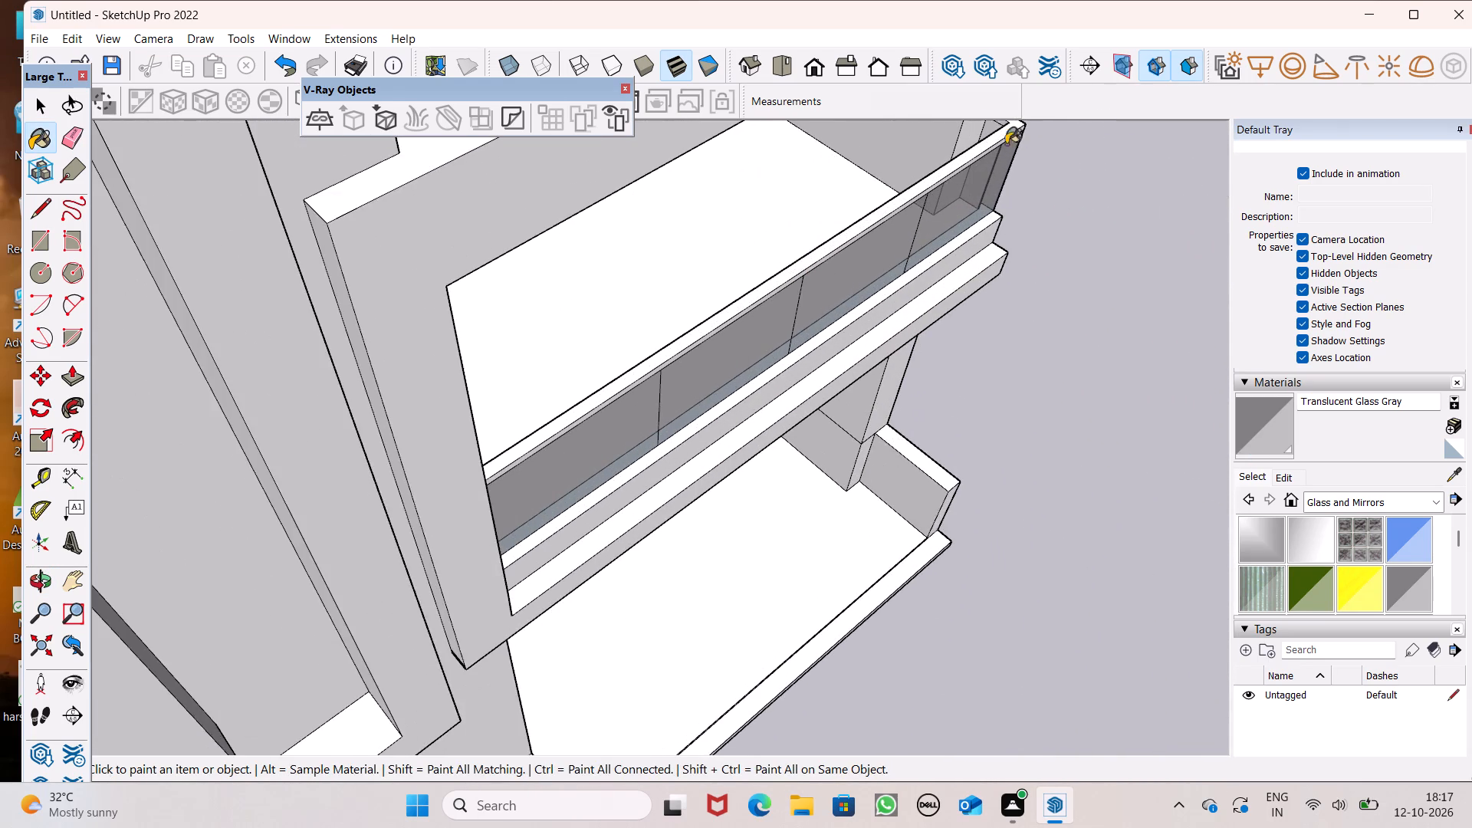
scroll(981, 133, up, 18)
scroll(888, 120, up, 8)
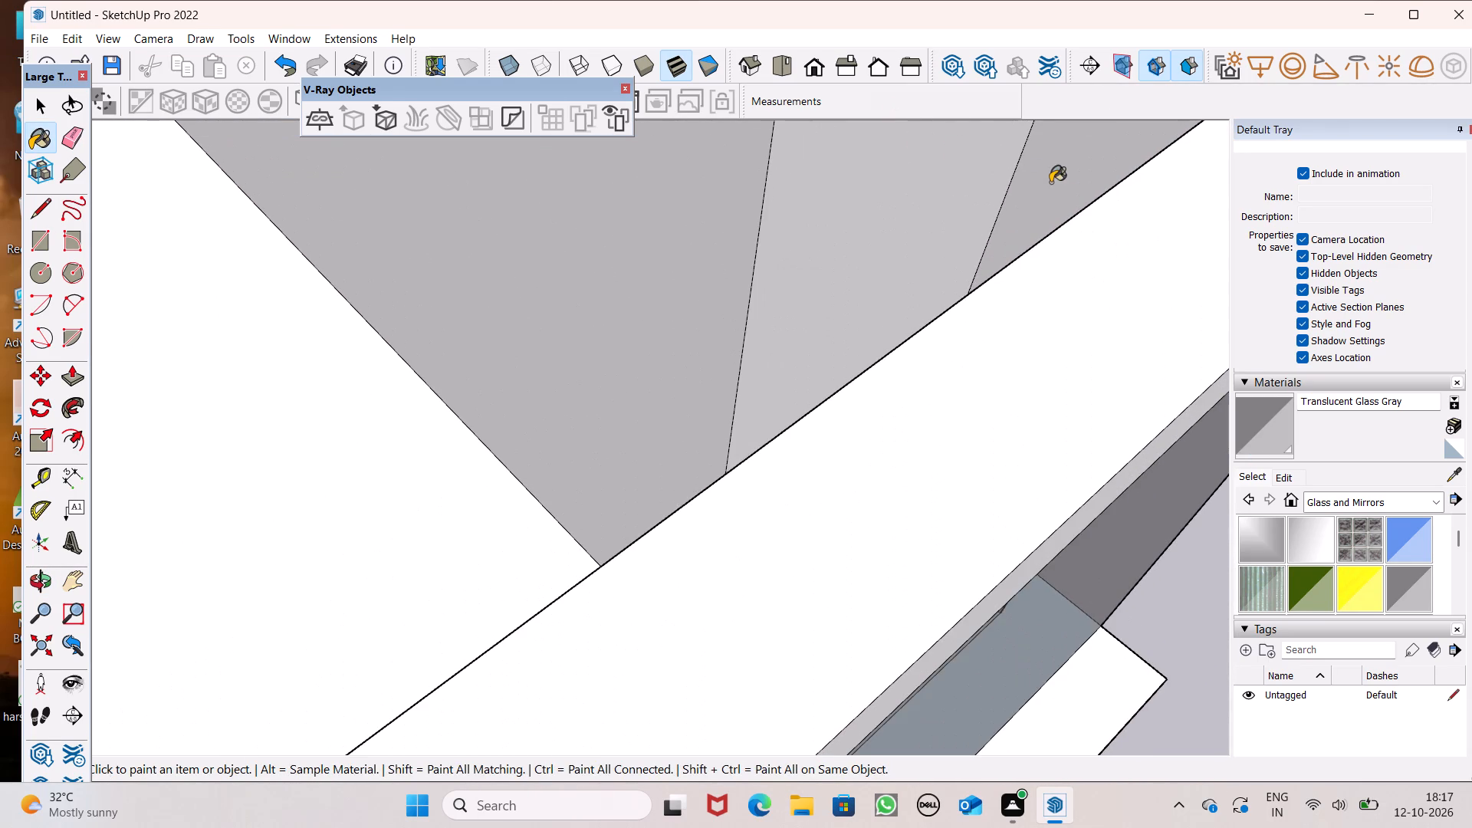
click(1050, 180)
scroll(922, 189, down, 3)
scroll(758, 170, down, 15)
scroll(799, 253, up, 1)
middle_drag(784, 262, 565, 67)
scroll(537, 103, down, 10)
scroll(636, 199, down, 6)
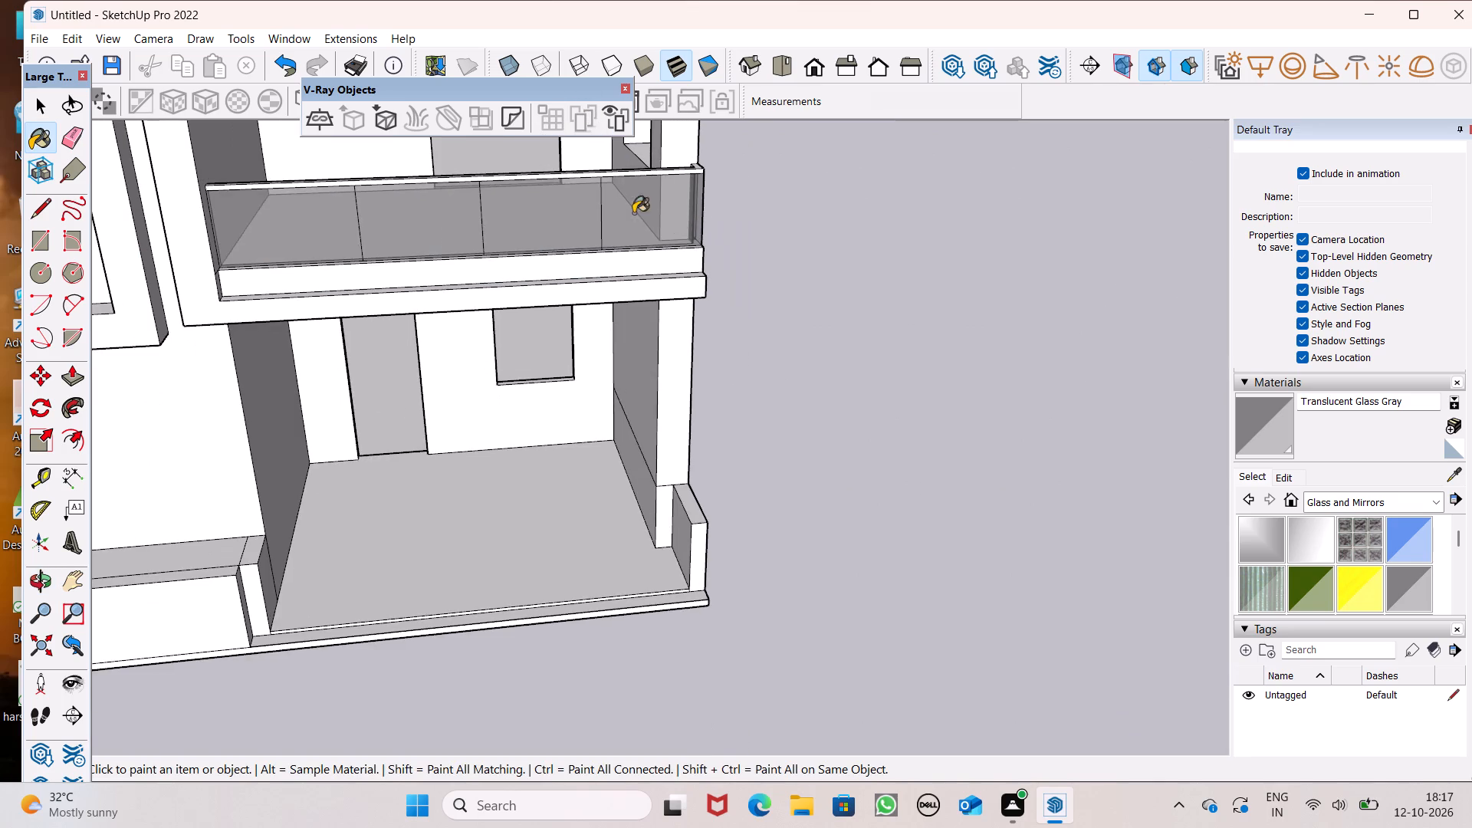
middle_drag(632, 213, 611, 229)
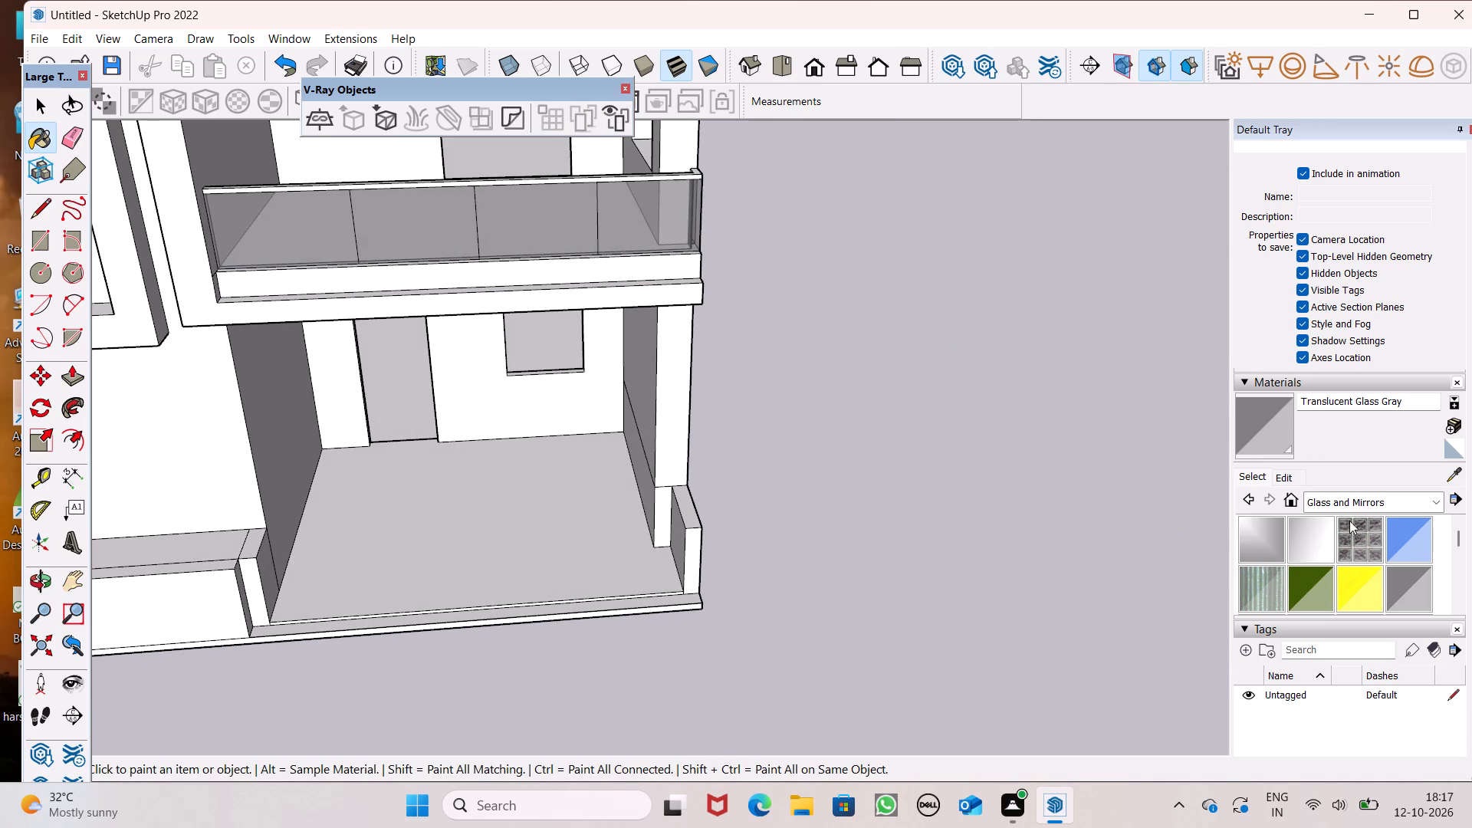
Paint the rail along the top of the first-floor balcony parapet with Color M05 from the Colors collection.
click(1428, 498)
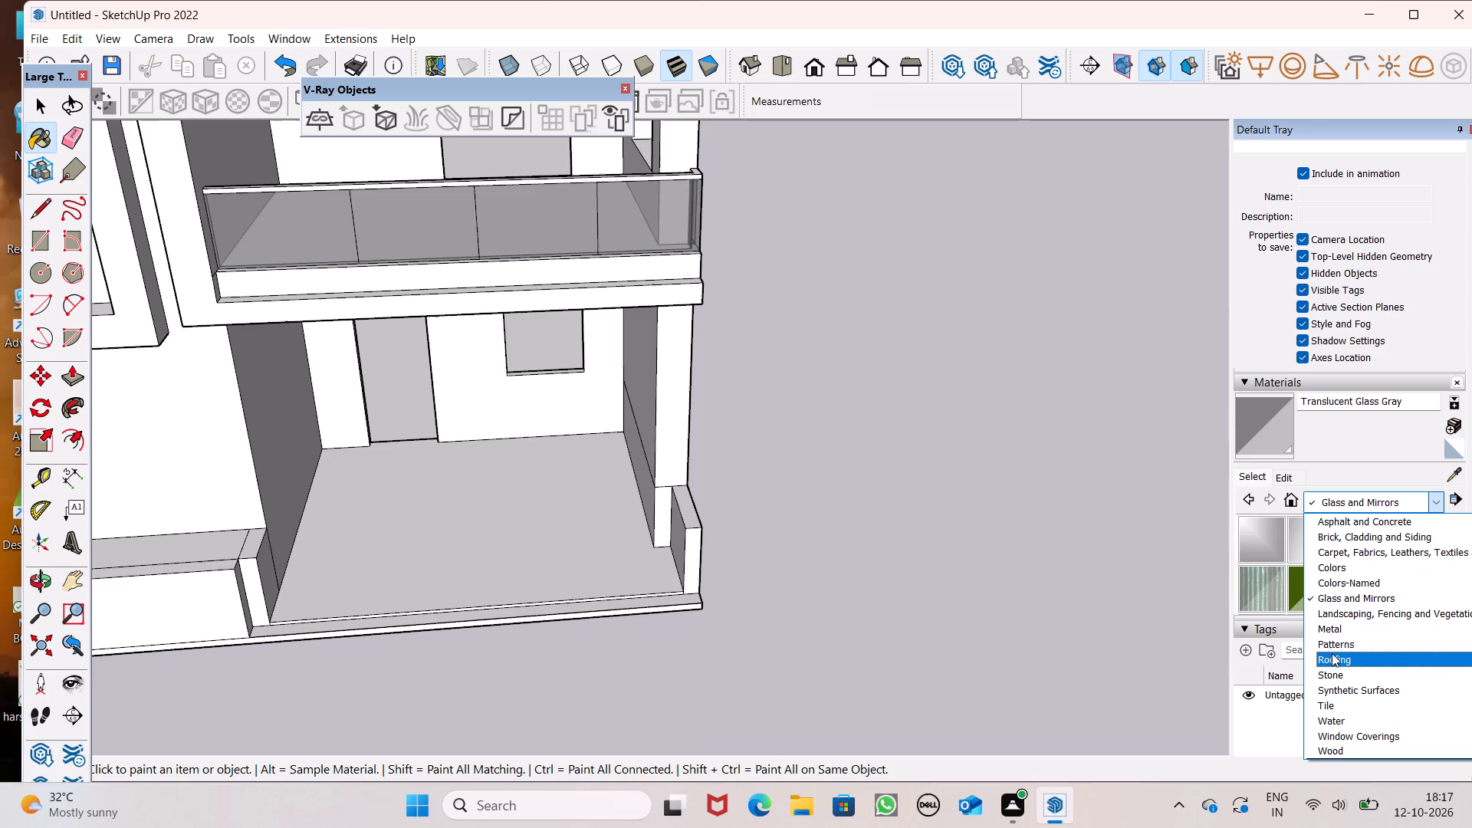
scroll(698, 353, down, 13)
scroll(782, 297, up, 7)
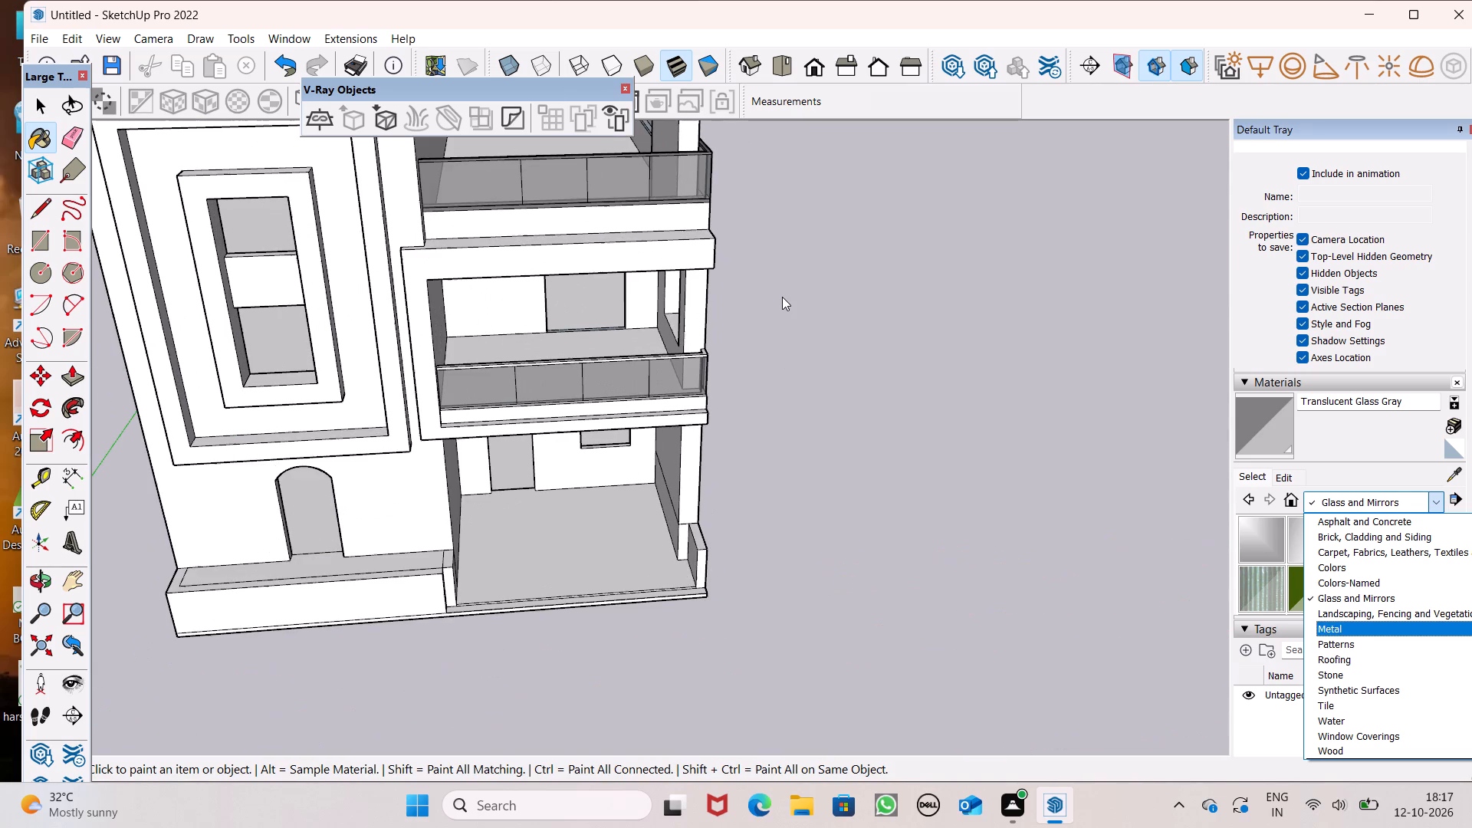
click(1368, 570)
scroll(1351, 616, down, 4)
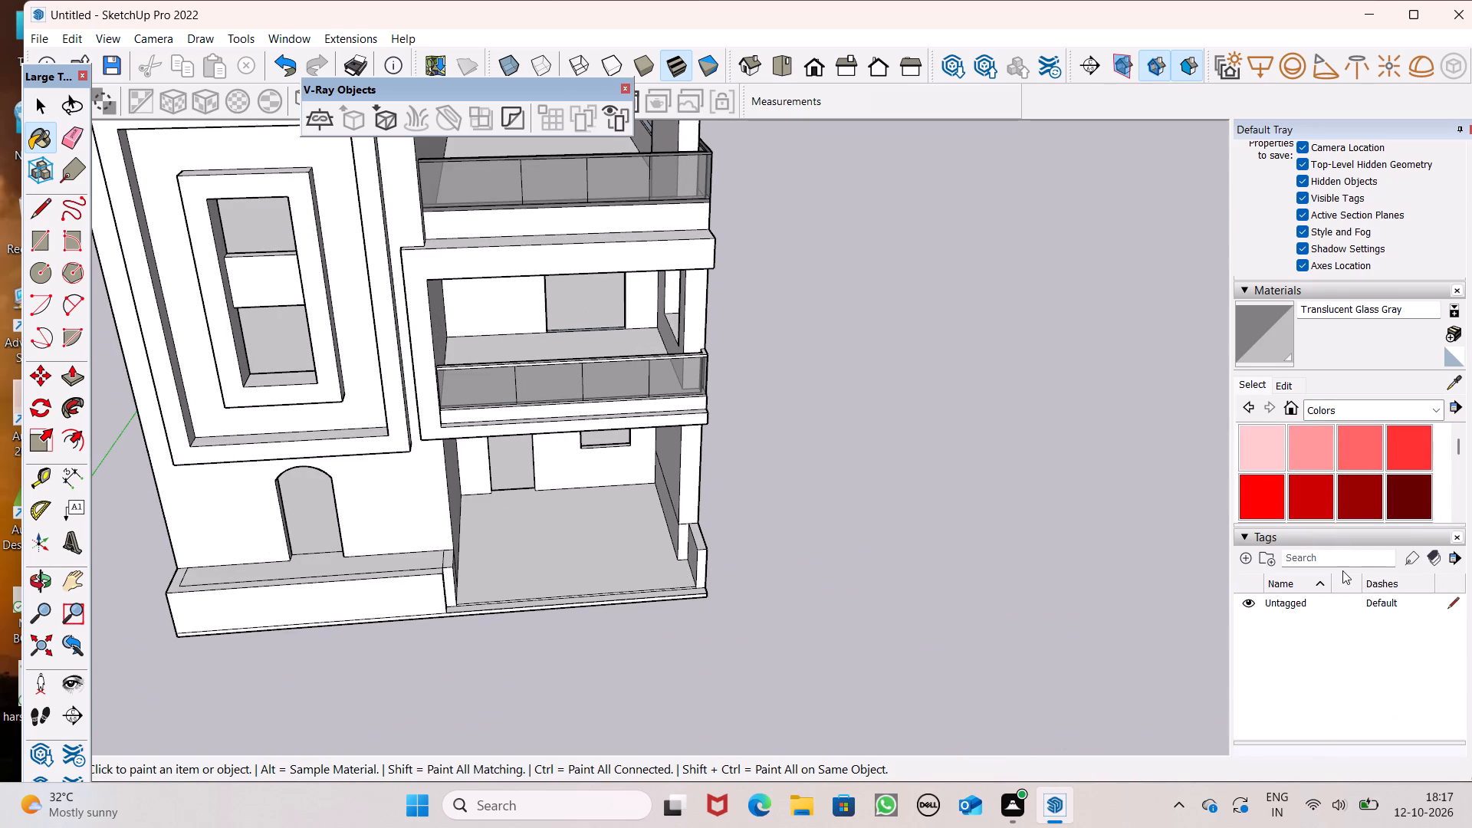
scroll(1278, 483, down, 18)
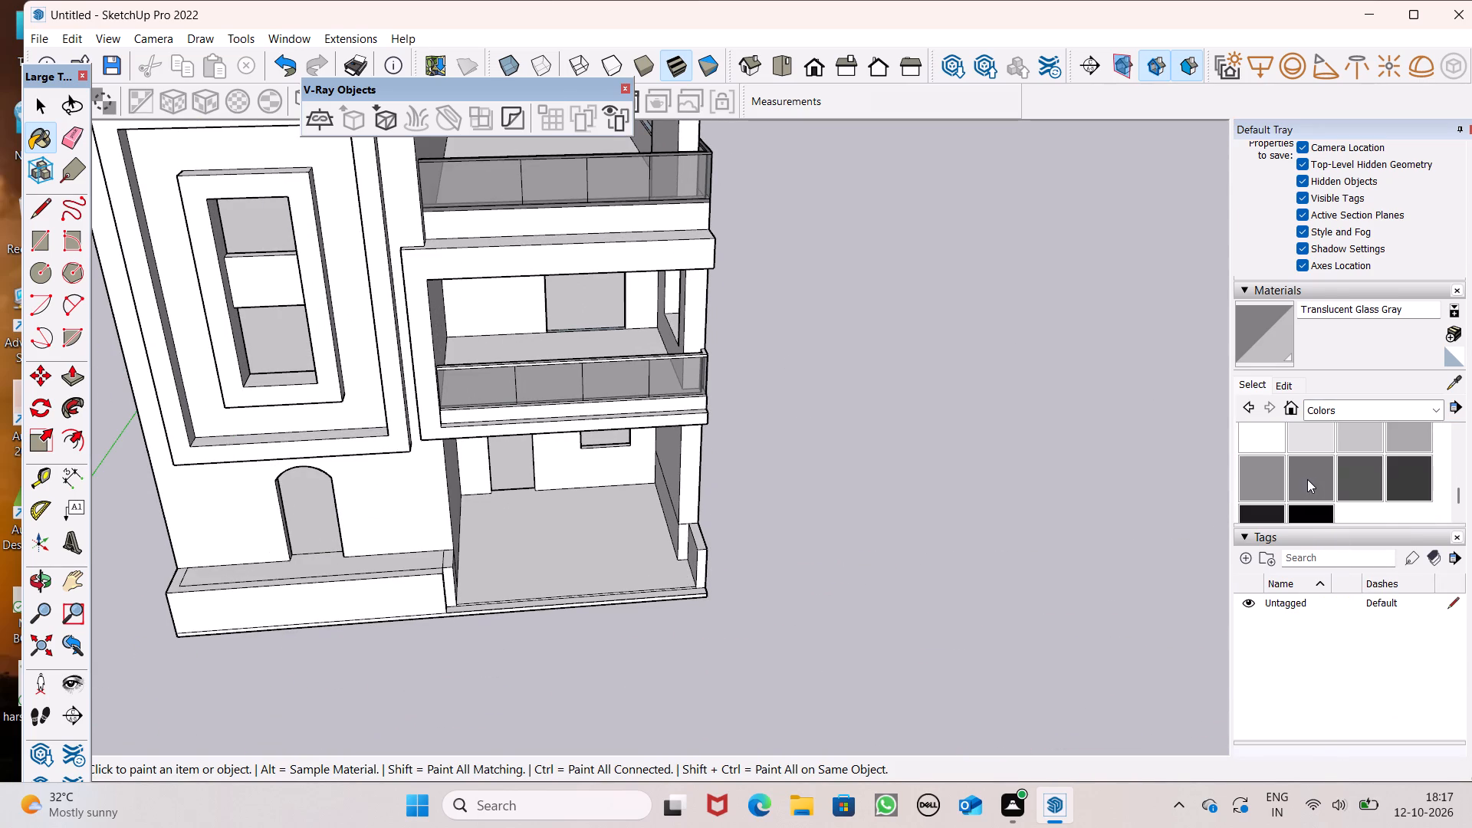
scroll(1307, 479, down, 2)
scroll(1319, 478, up, 2)
scroll(1319, 478, down, 2)
scroll(1319, 478, up, 1)
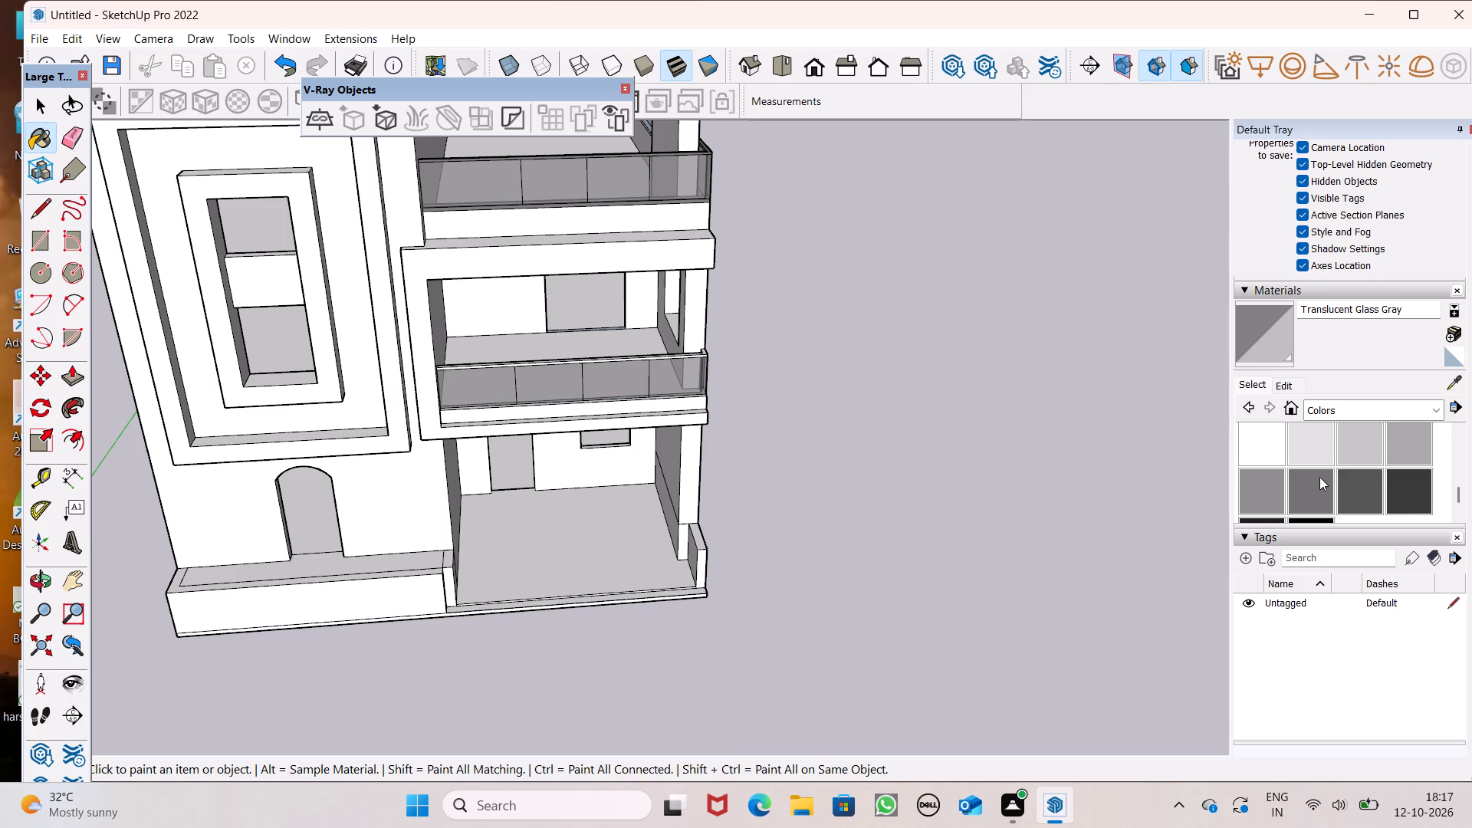
click(1319, 477)
scroll(478, 186, up, 8)
scroll(501, 248, down, 2)
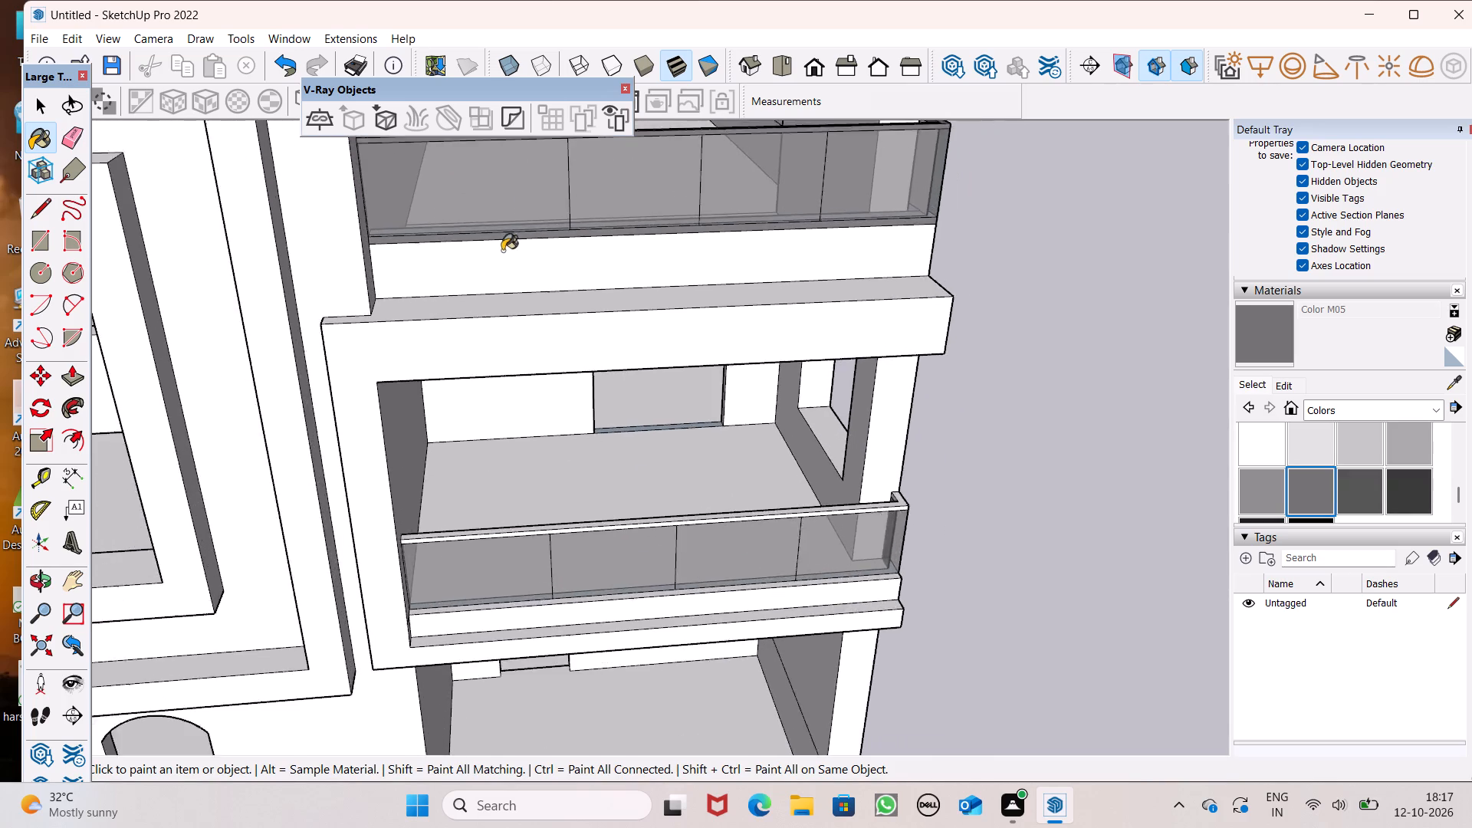
scroll(502, 251, down, 4)
middle_drag(495, 251, 563, 445)
scroll(563, 445, up, 6)
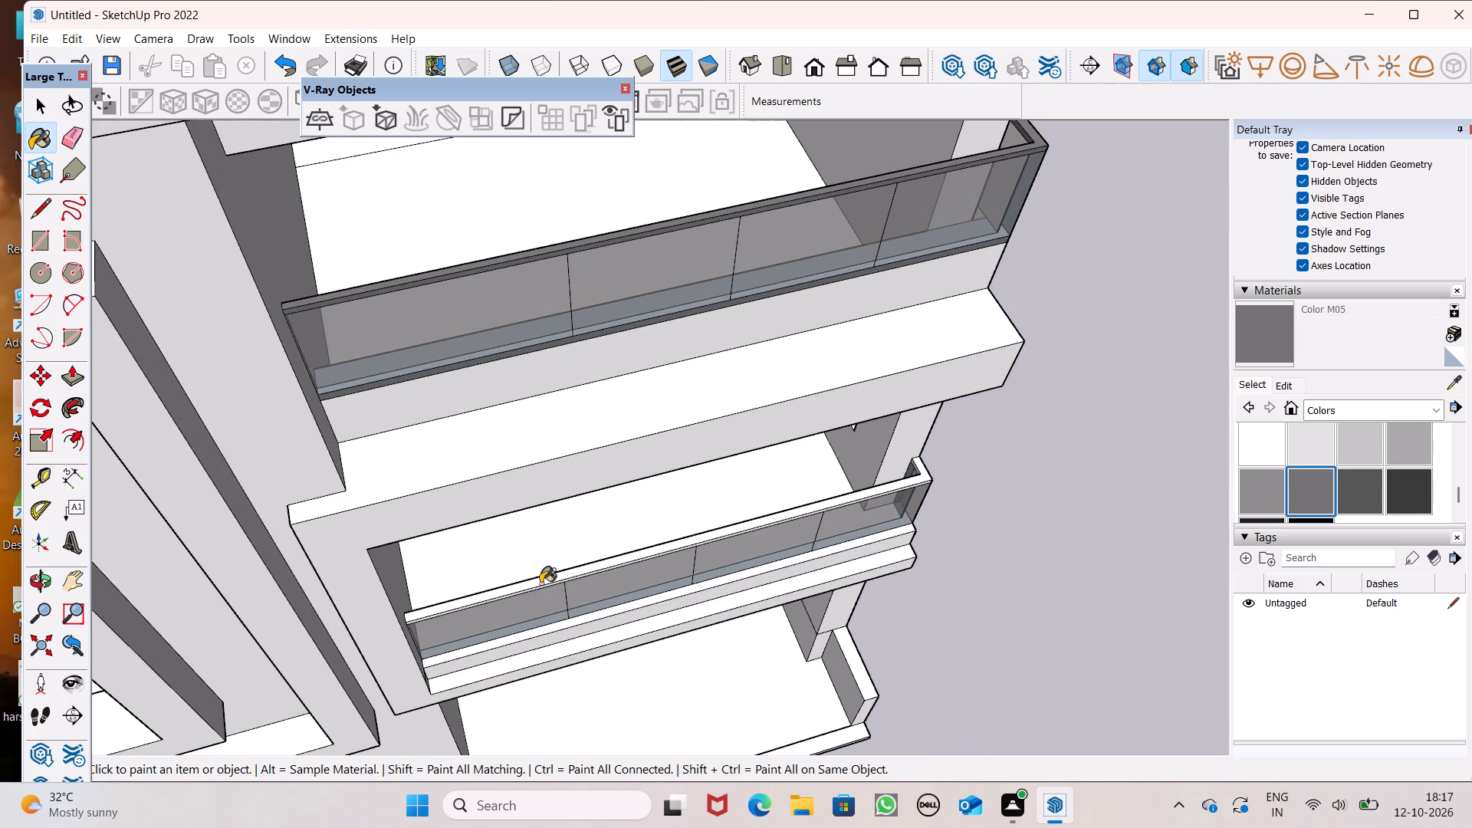
click(540, 583)
scroll(596, 593, up, 1)
middle_drag(595, 593, 561, 623)
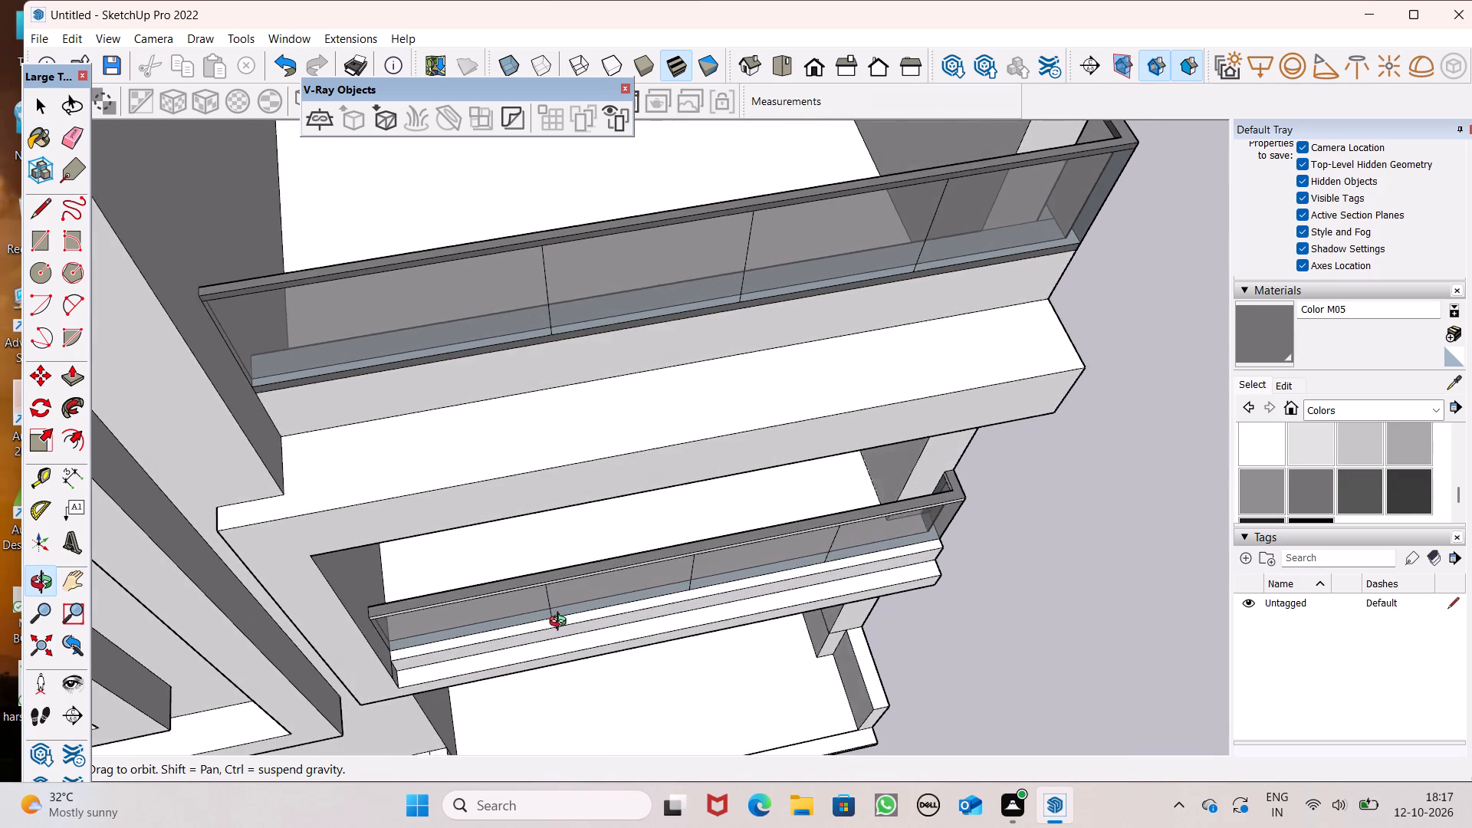
middle_drag(561, 623, 485, 324)
scroll(485, 324, up, 1)
scroll(823, 496, up, 9)
click(1017, 419)
scroll(692, 304, down, 2)
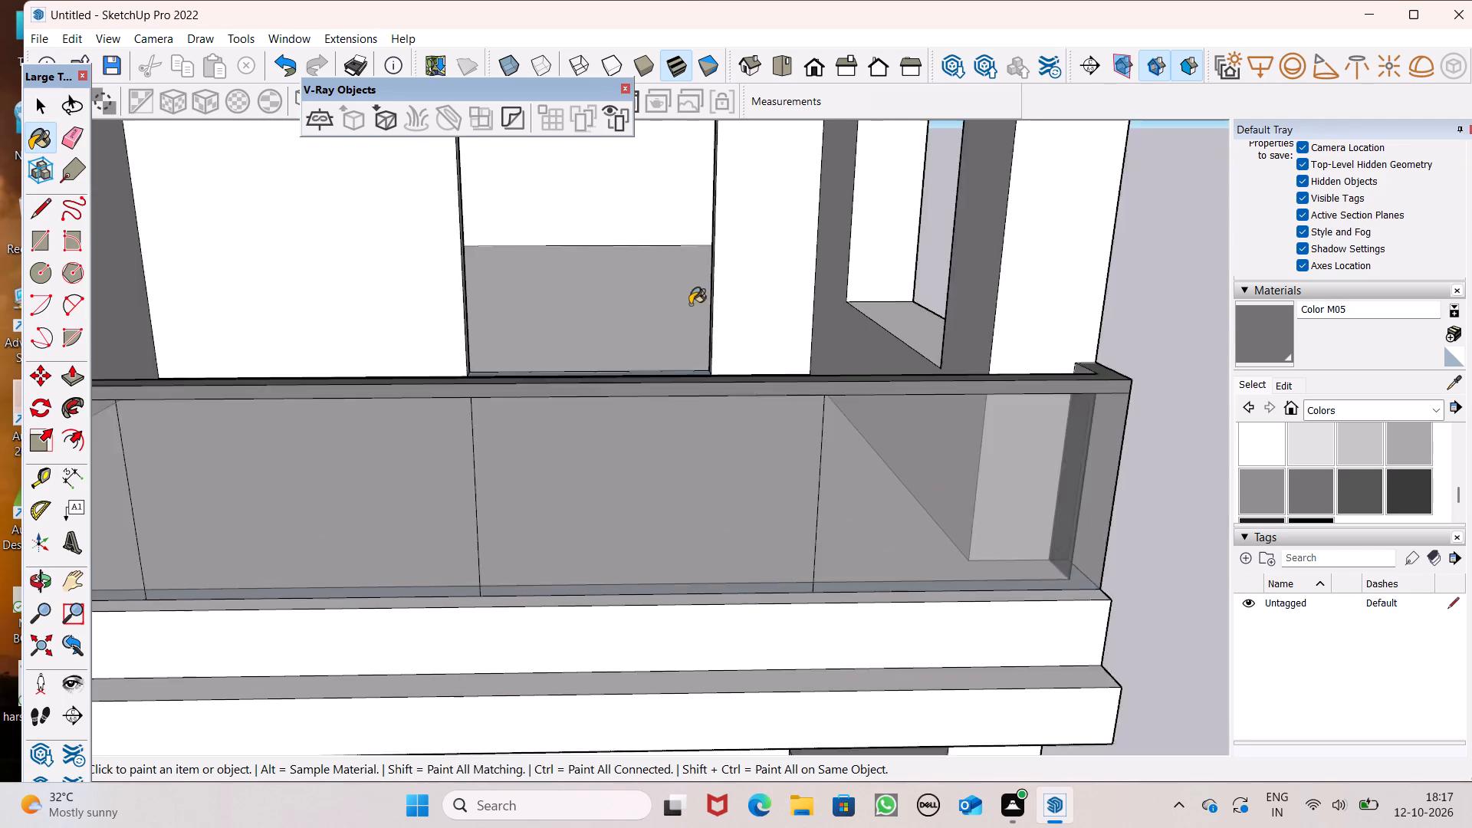
scroll(690, 304, down, 8)
middle_drag(652, 412, 732, 427)
scroll(734, 426, up, 1)
key(space)
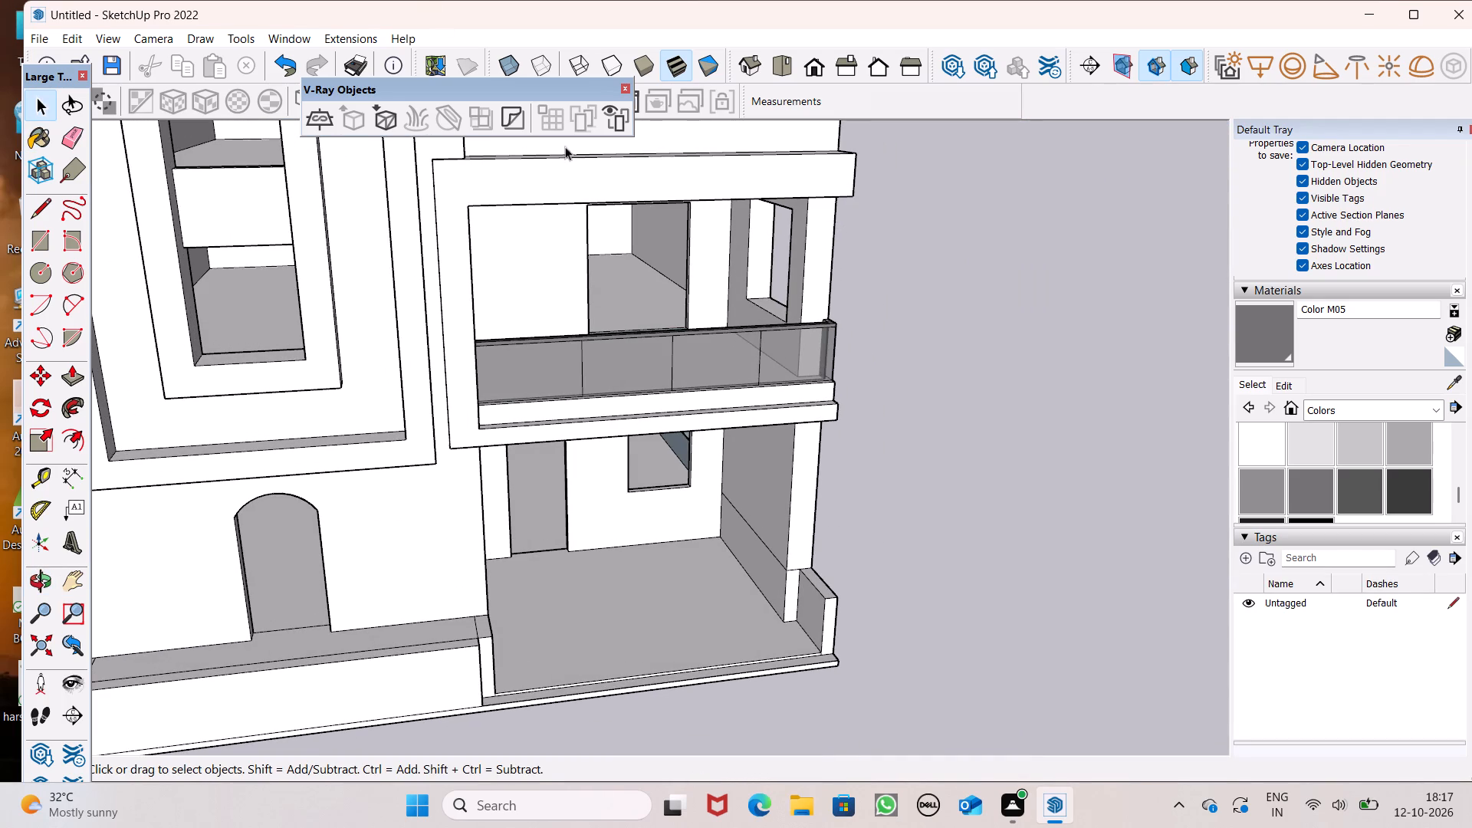
scroll(1079, 353, down, 4)
middle_drag(997, 416, 922, 485)
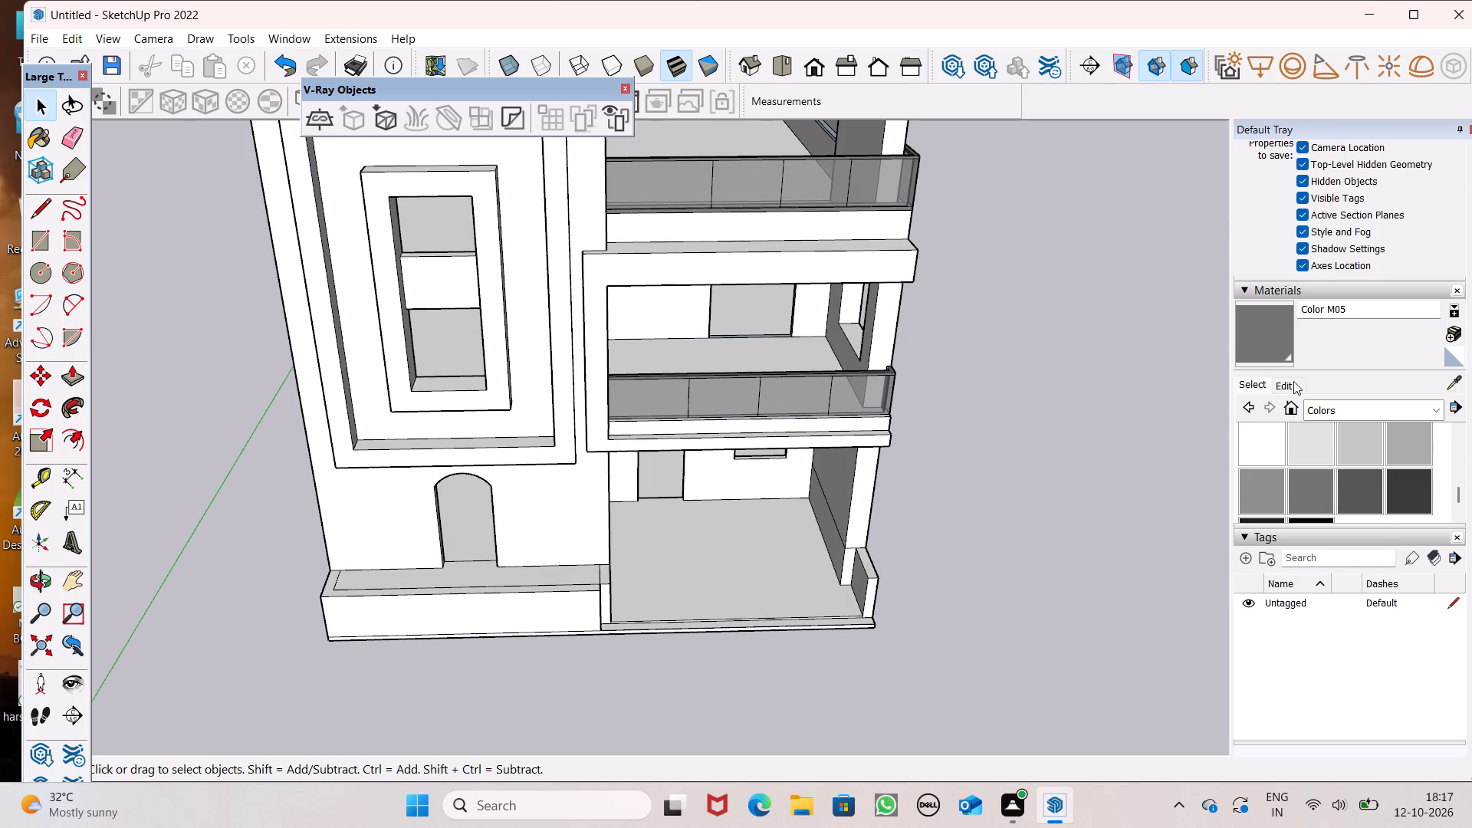
Paint the front, top and underside of the horizontal band across the tower's tall window with Color M05.
click(1260, 350)
scroll(428, 297, up, 5)
click(425, 276)
scroll(396, 220, up, 5)
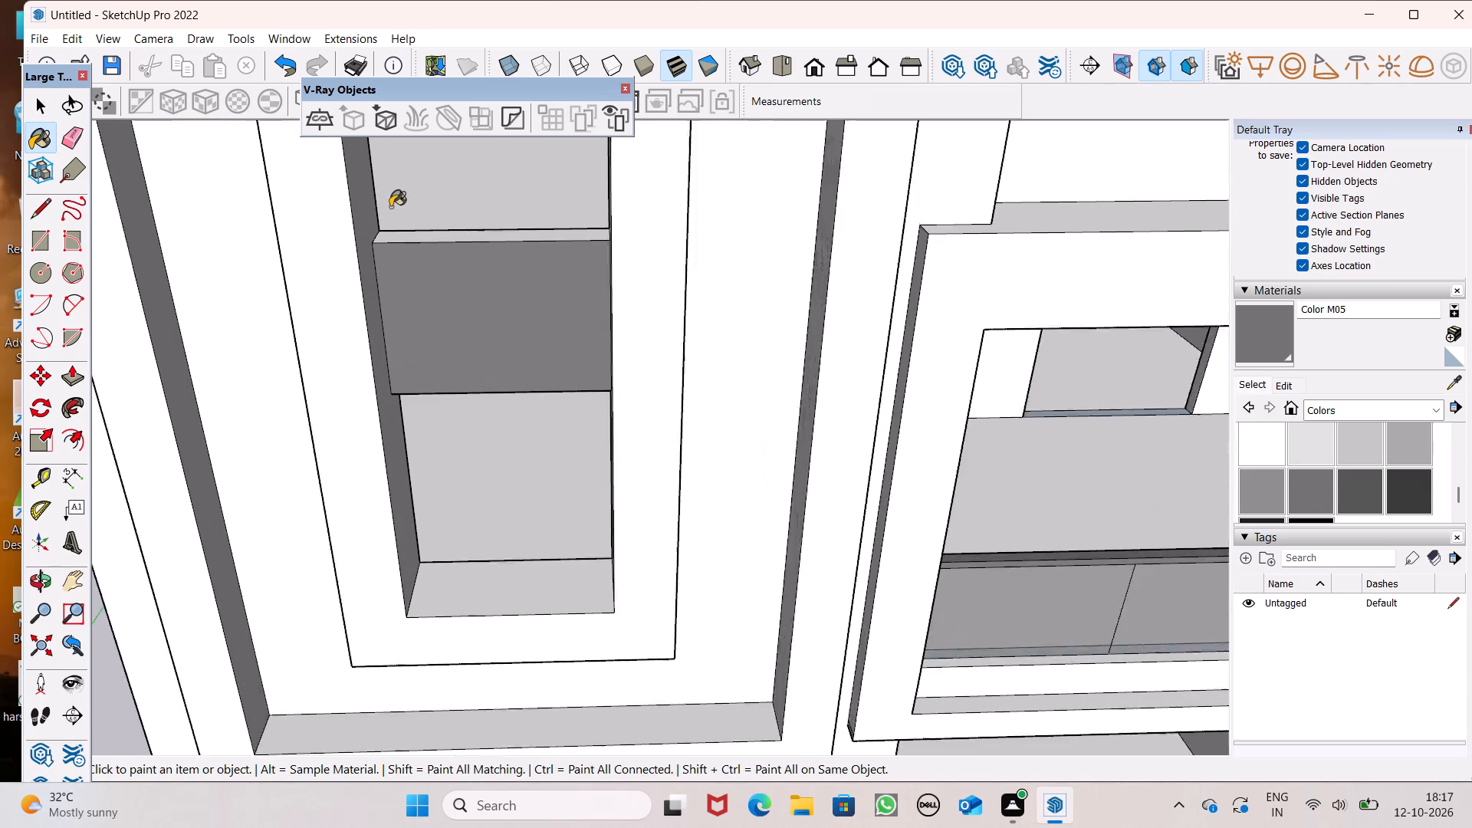
scroll(390, 207, up, 1)
click(394, 242)
key(space)
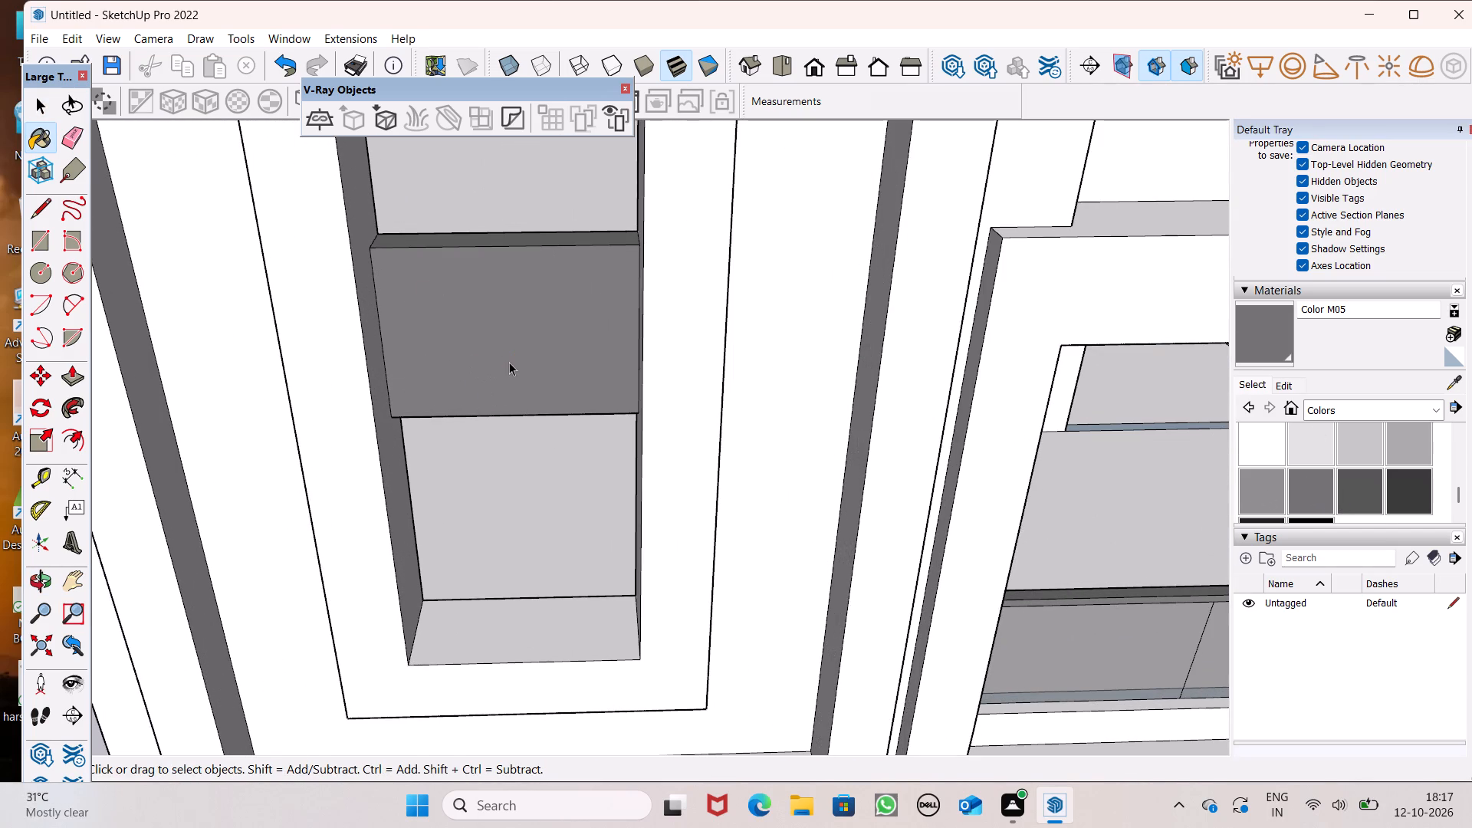
scroll(522, 338, down, 6)
middle_drag(625, 444, 562, 176)
scroll(471, 262, up, 6)
middle_drag(584, 297, 591, 196)
scroll(591, 196, up, 1)
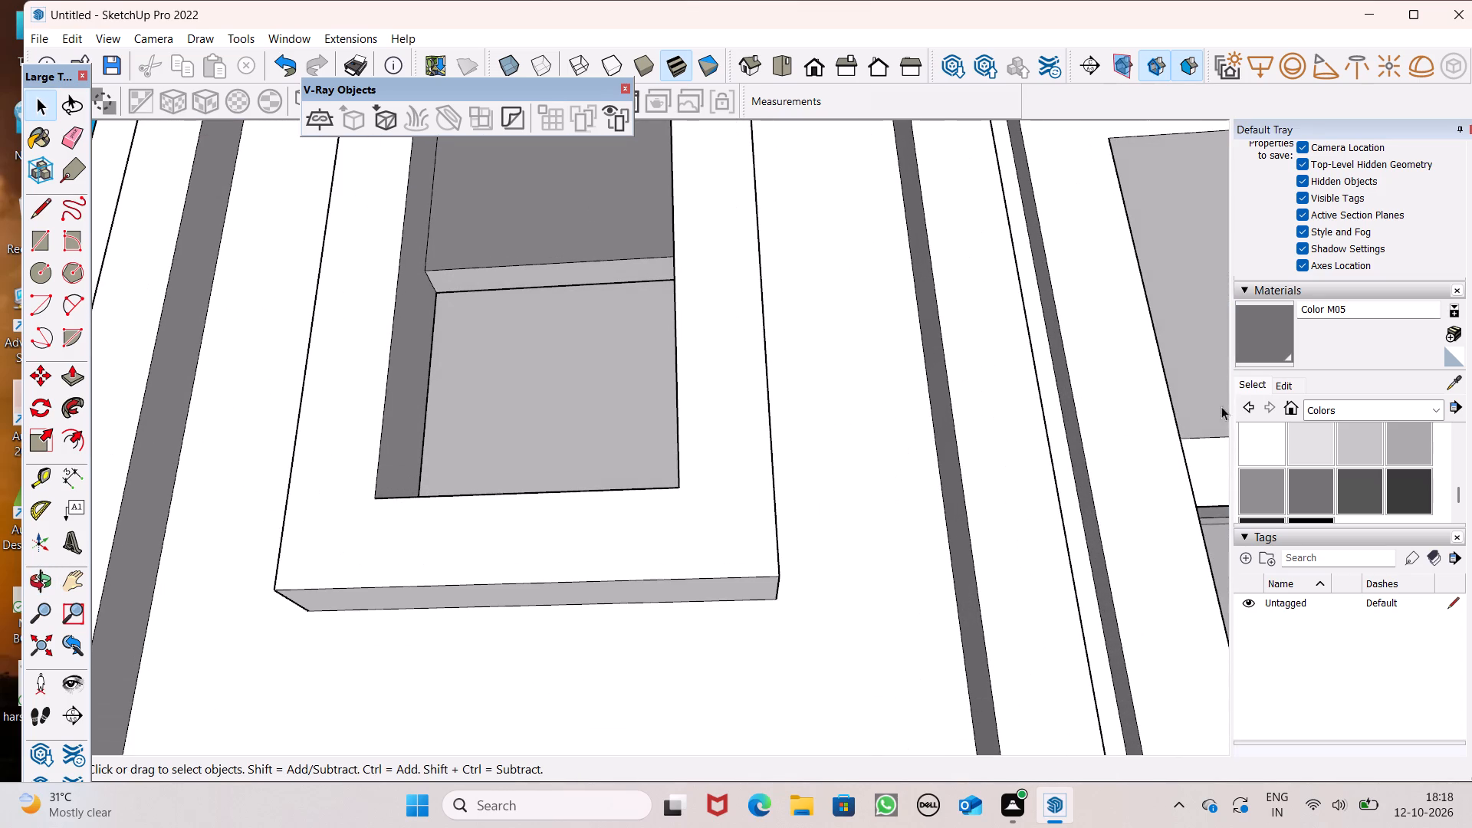
click(1257, 332)
scroll(519, 327, up, 7)
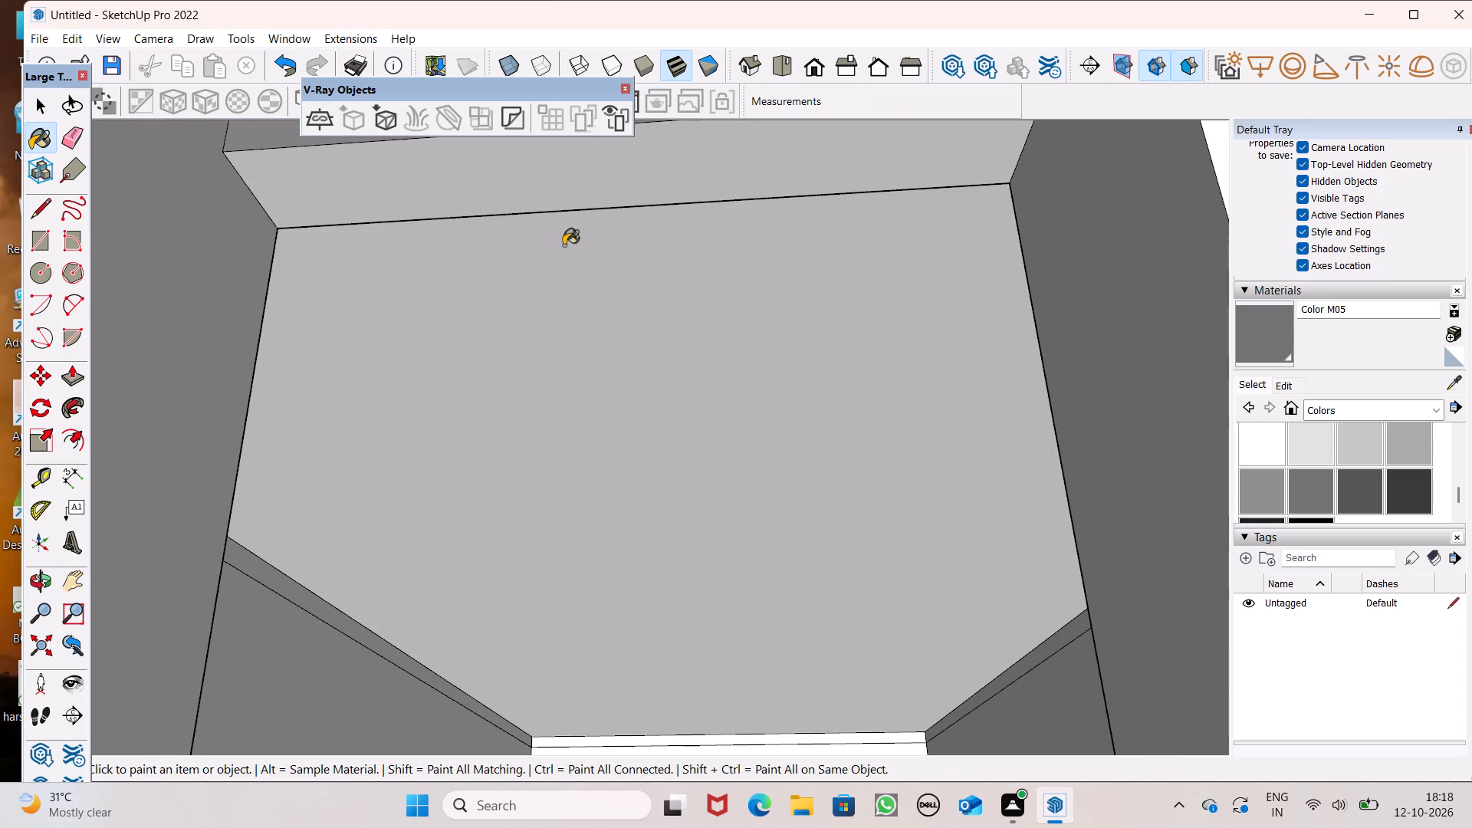
click(572, 153)
scroll(640, 336, down, 6)
scroll(662, 414, down, 5)
middle_drag(699, 513, 721, 718)
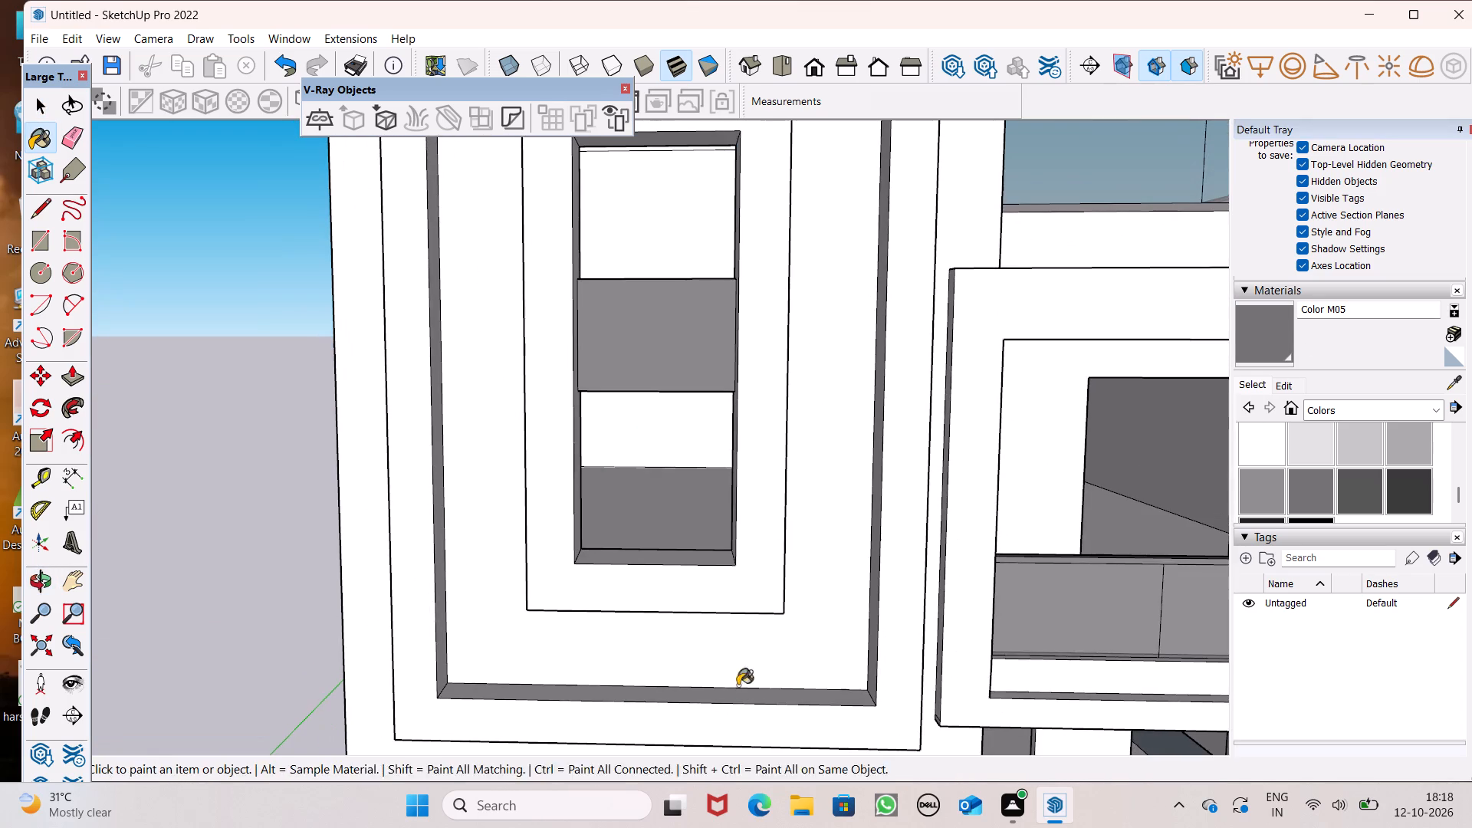
key(space)
Paint the tower's front wall and the recessed panel around the tall window with Stone Vein Gray from the Stone collection.
scroll(599, 350, down, 9)
middle_drag(770, 586, 774, 678)
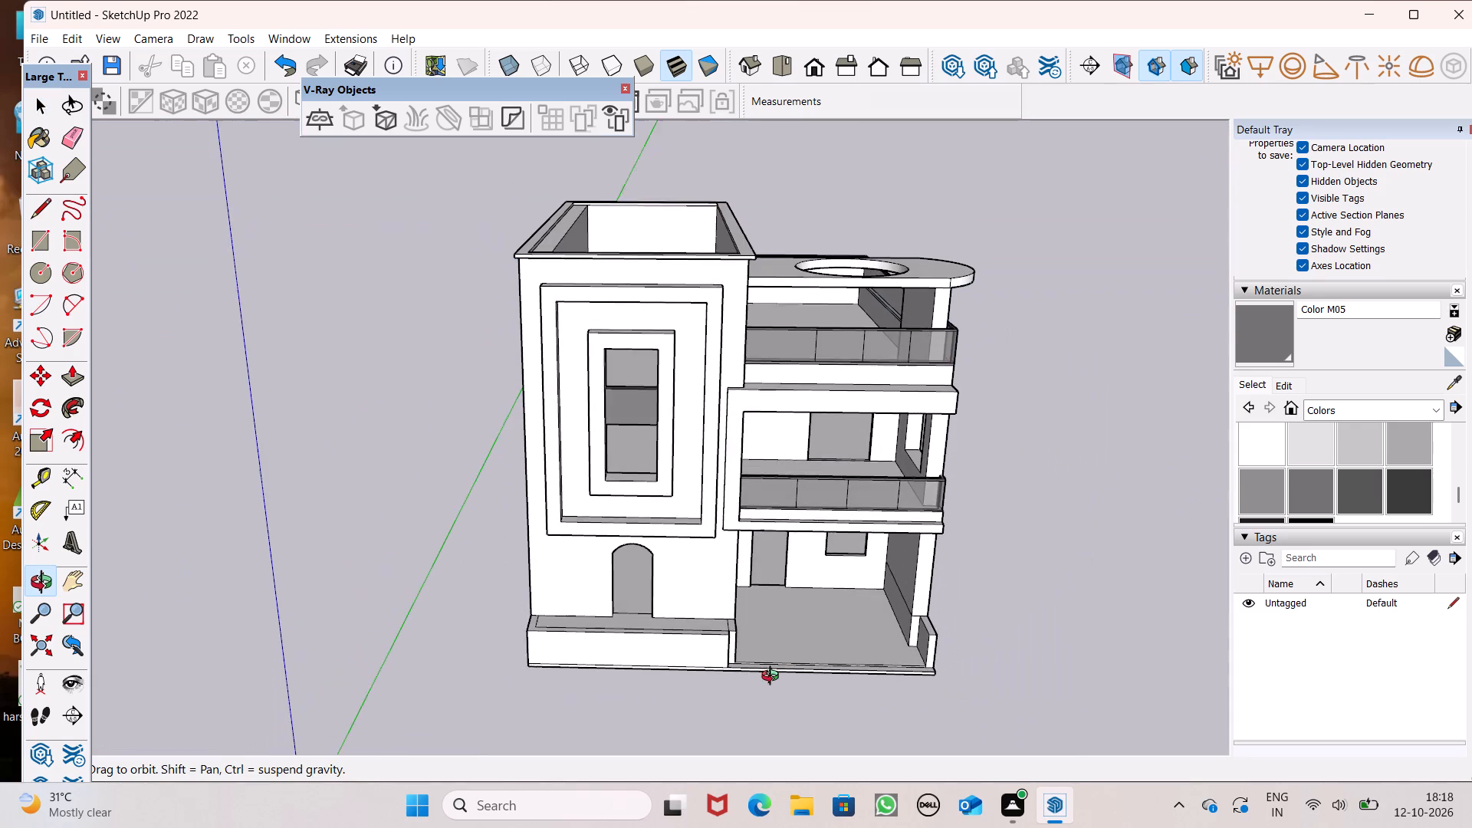
middle_drag(774, 678, 777, 684)
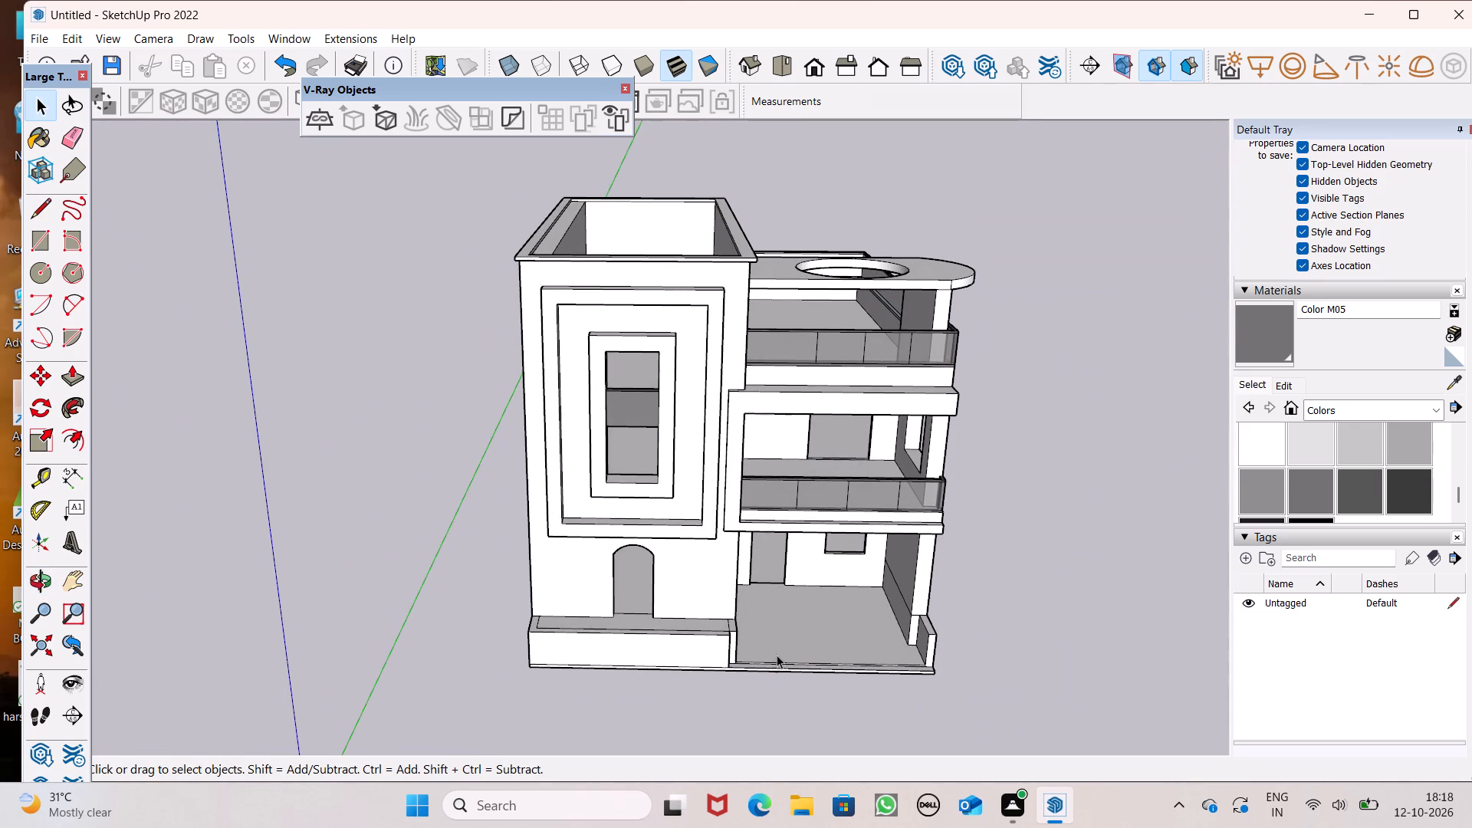
click(1425, 417)
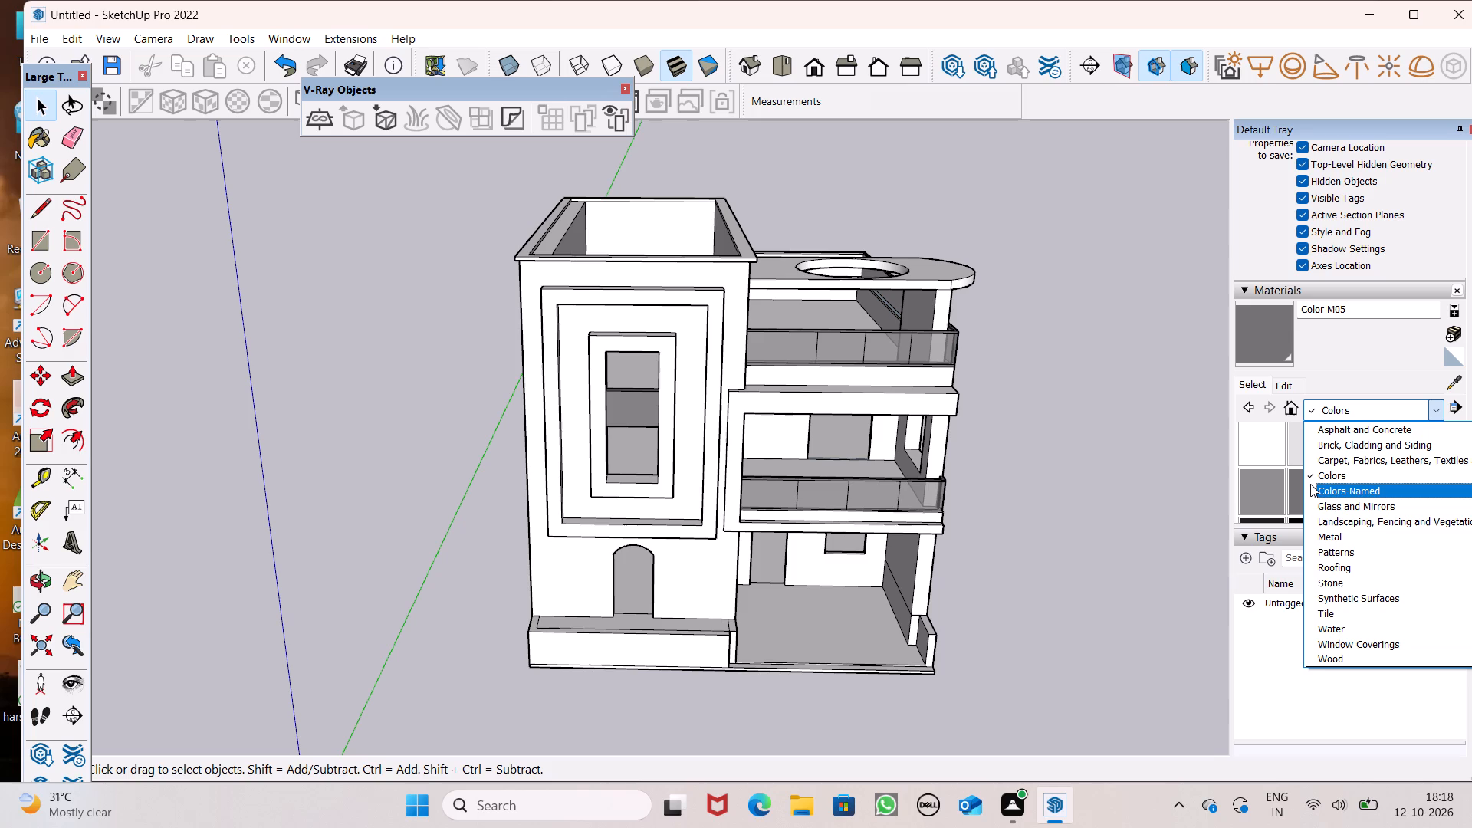
click(1361, 588)
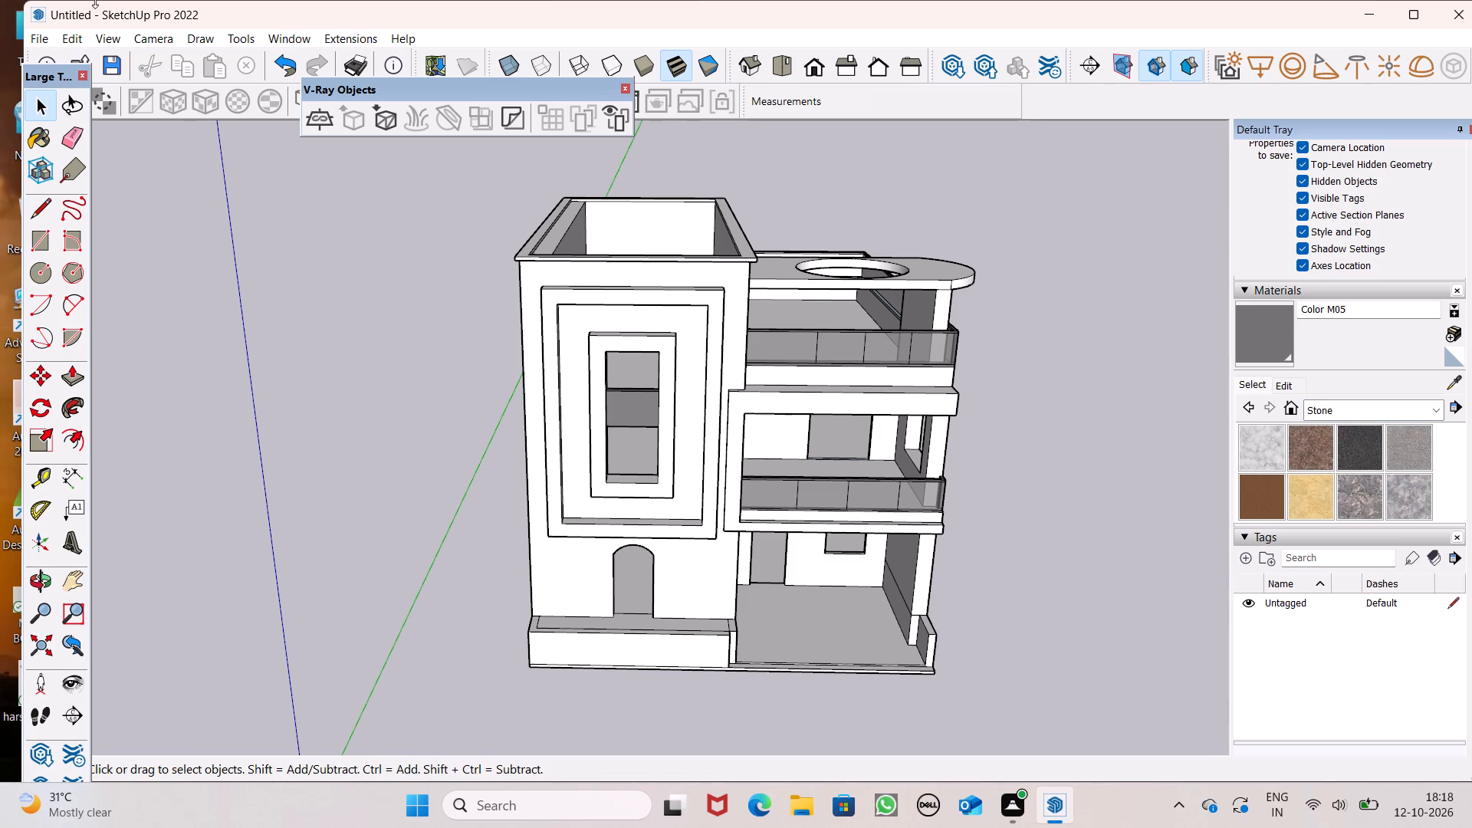
click(1405, 495)
scroll(806, 368, up, 5)
click(700, 297)
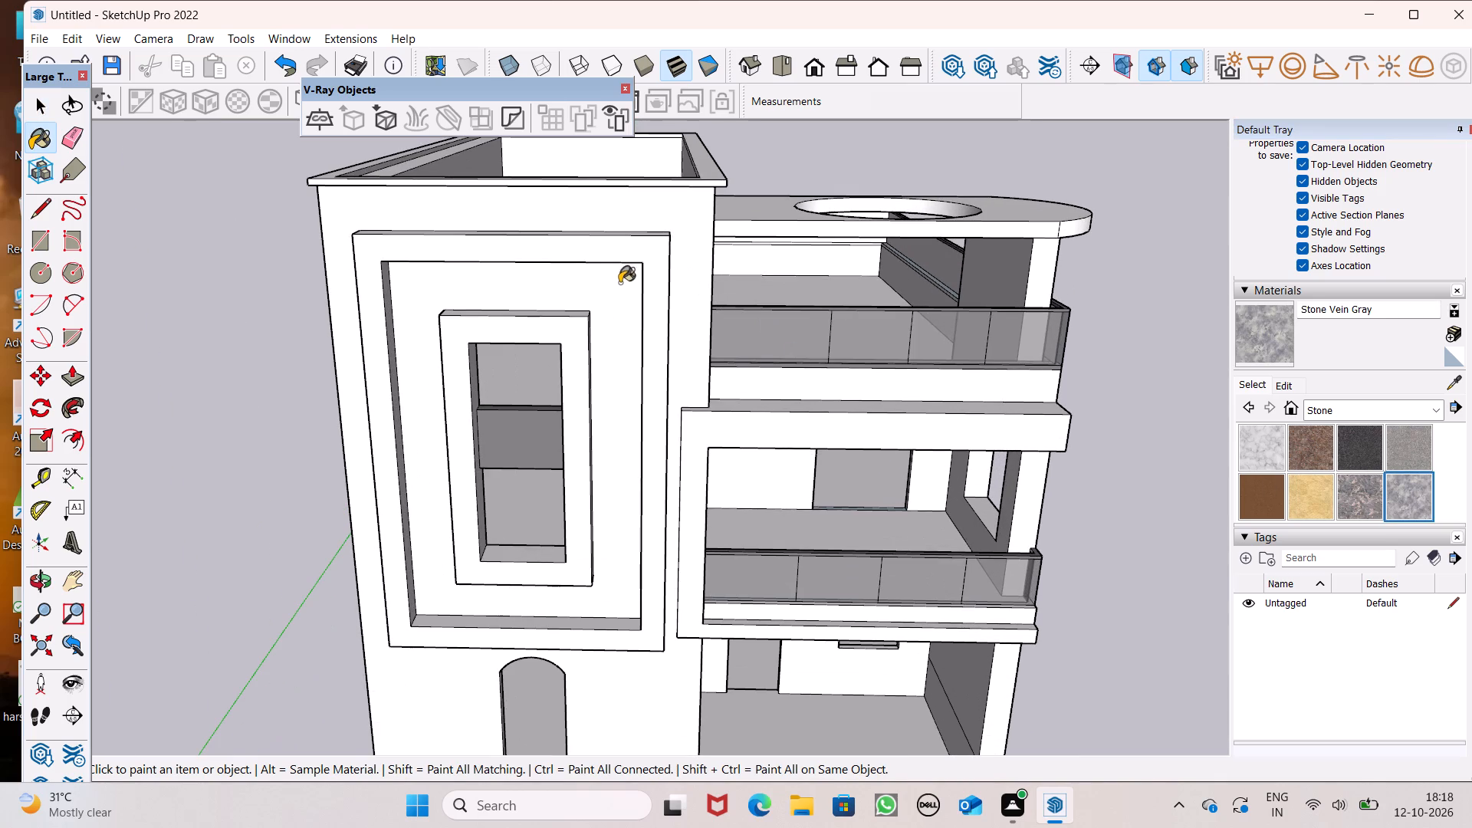
click(609, 287)
scroll(674, 258, down, 3)
scroll(715, 483, down, 3)
middle_drag(786, 616, 808, 494)
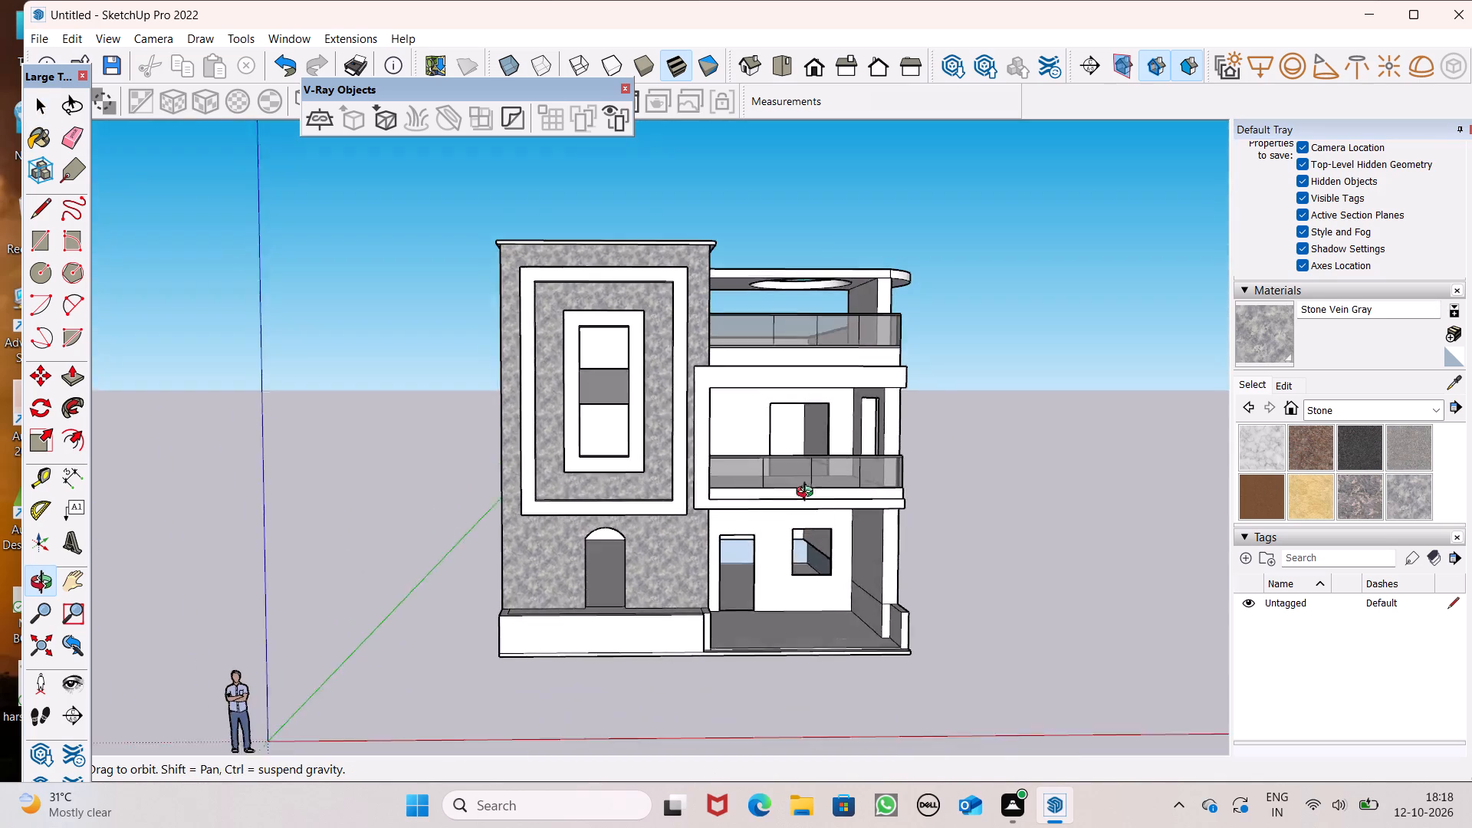
middle_drag(808, 494, 744, 664)
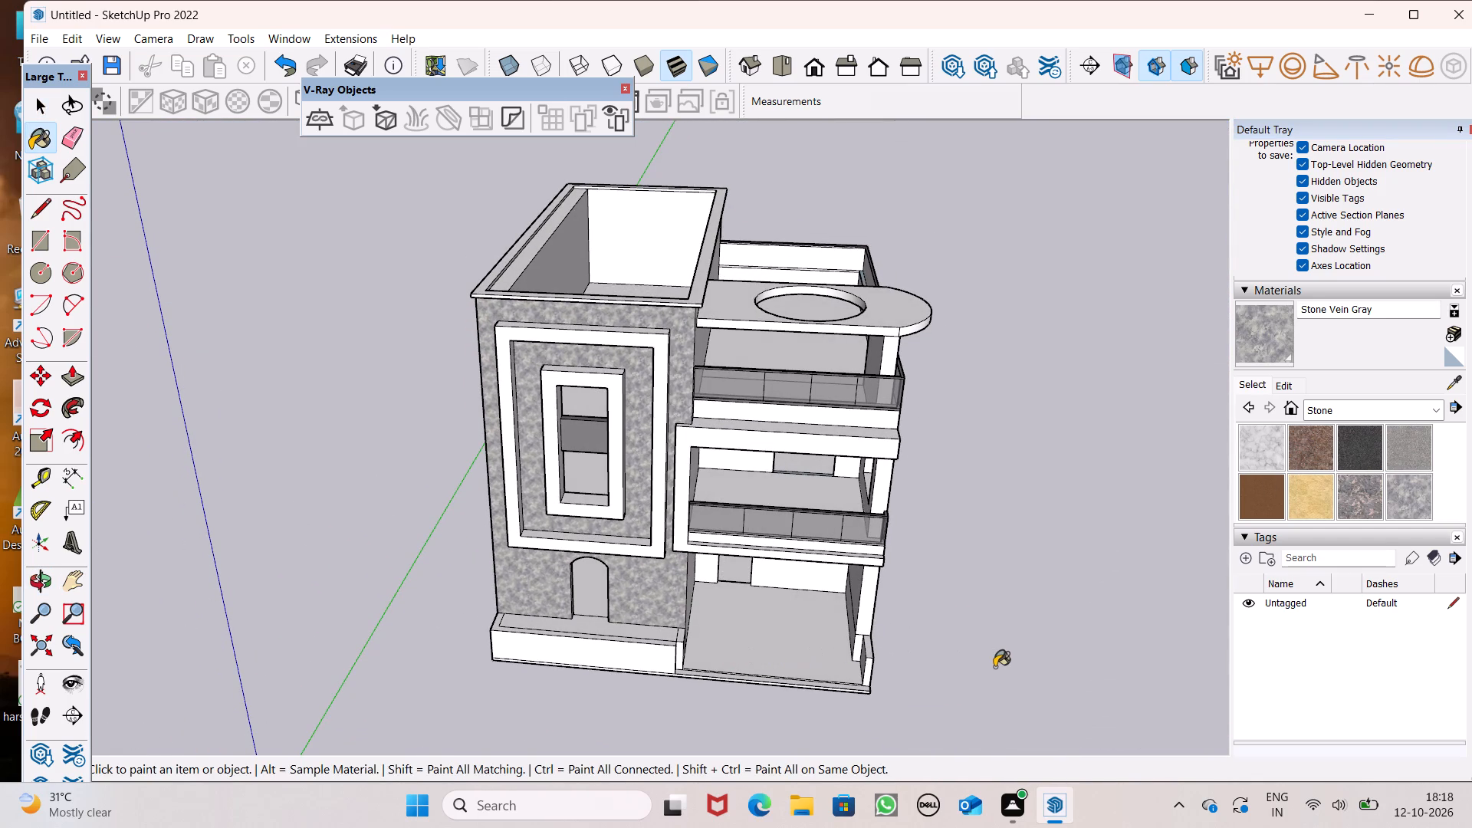
middle_drag(1002, 669, 984, 642)
scroll(909, 699, up, 1)
middle_click(984, 642)
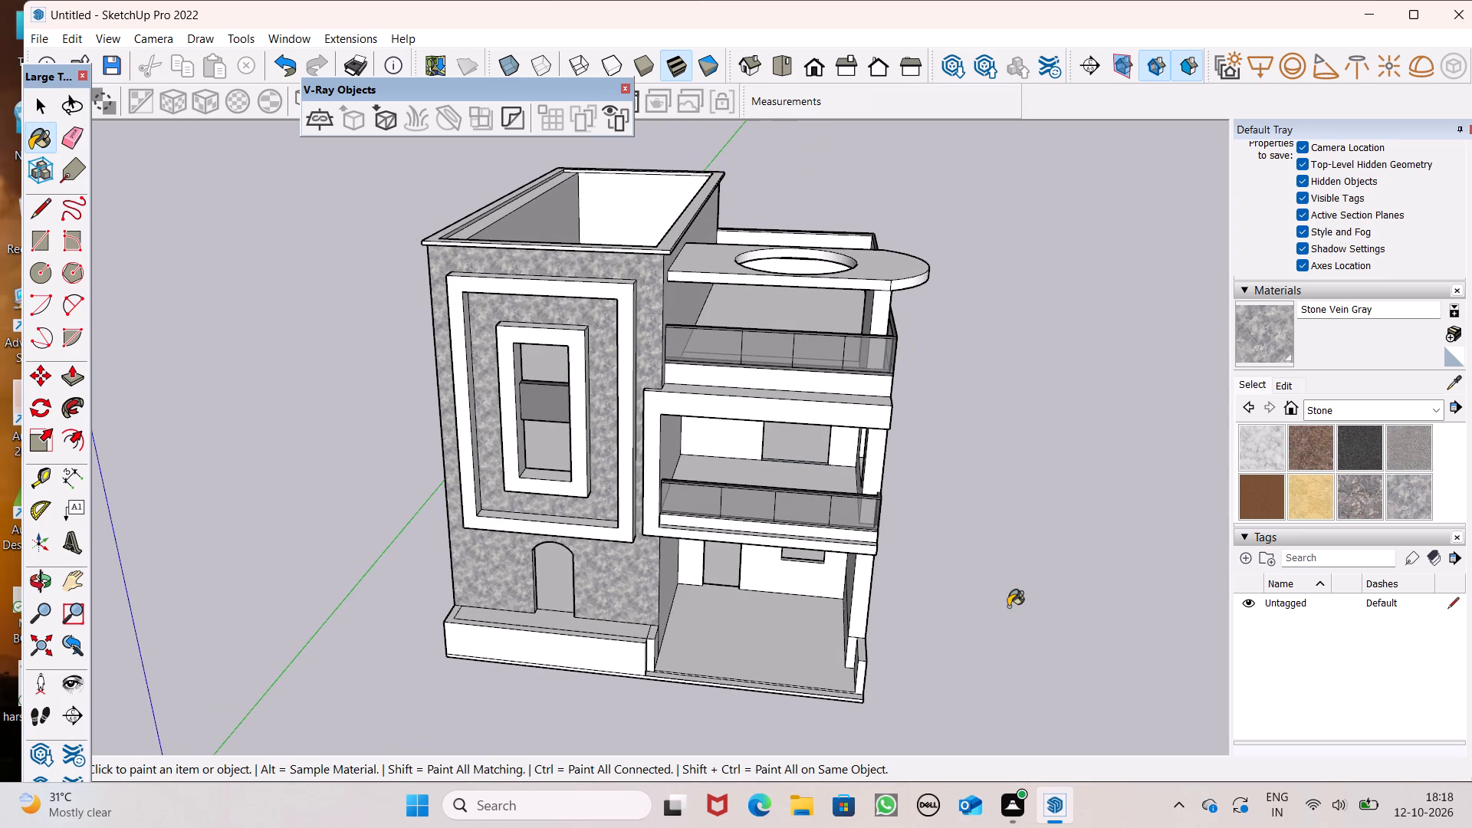
scroll(953, 536, down, 1)
middle_drag(1009, 590, 1024, 507)
key(space)
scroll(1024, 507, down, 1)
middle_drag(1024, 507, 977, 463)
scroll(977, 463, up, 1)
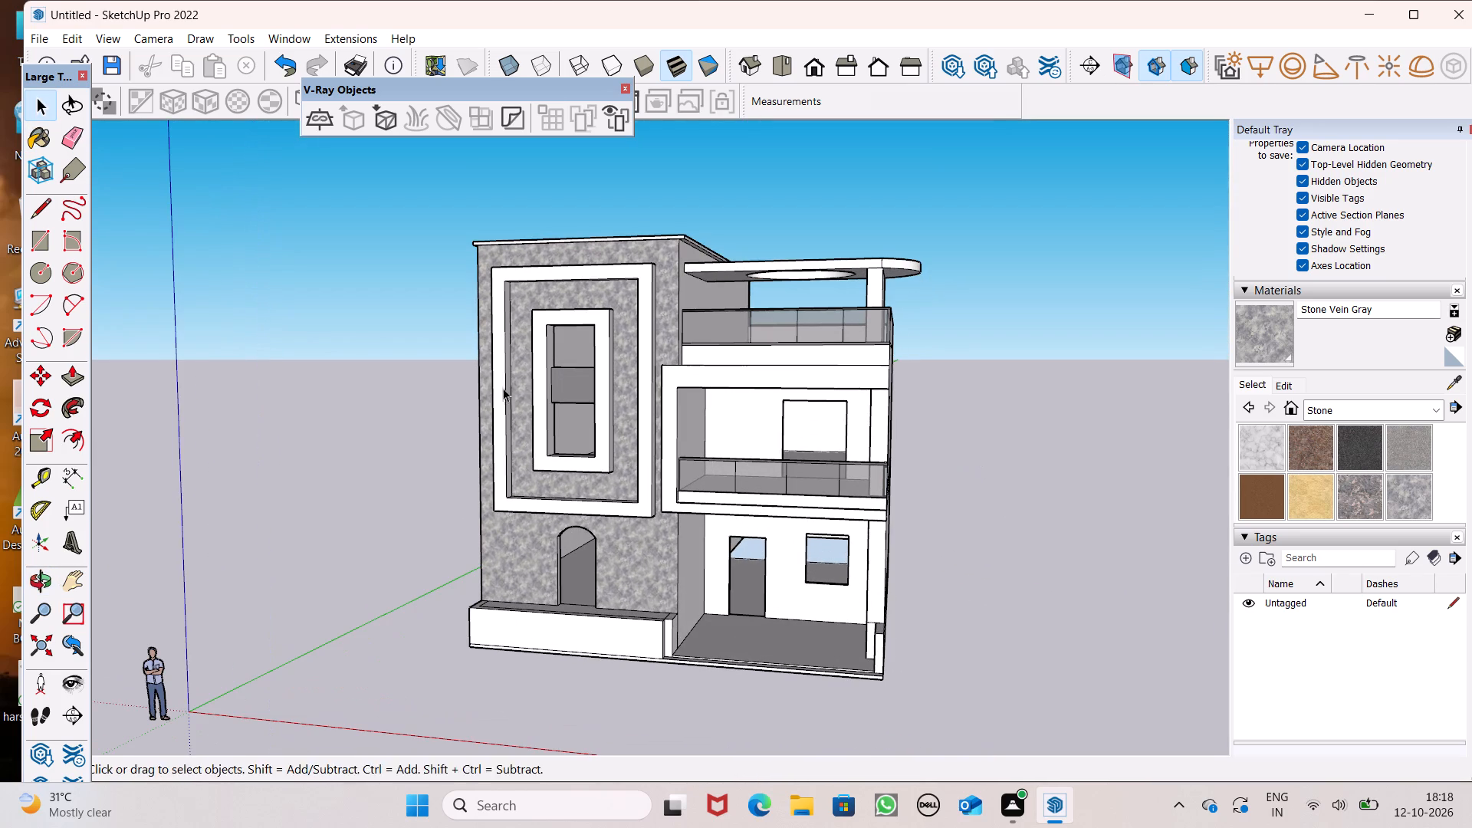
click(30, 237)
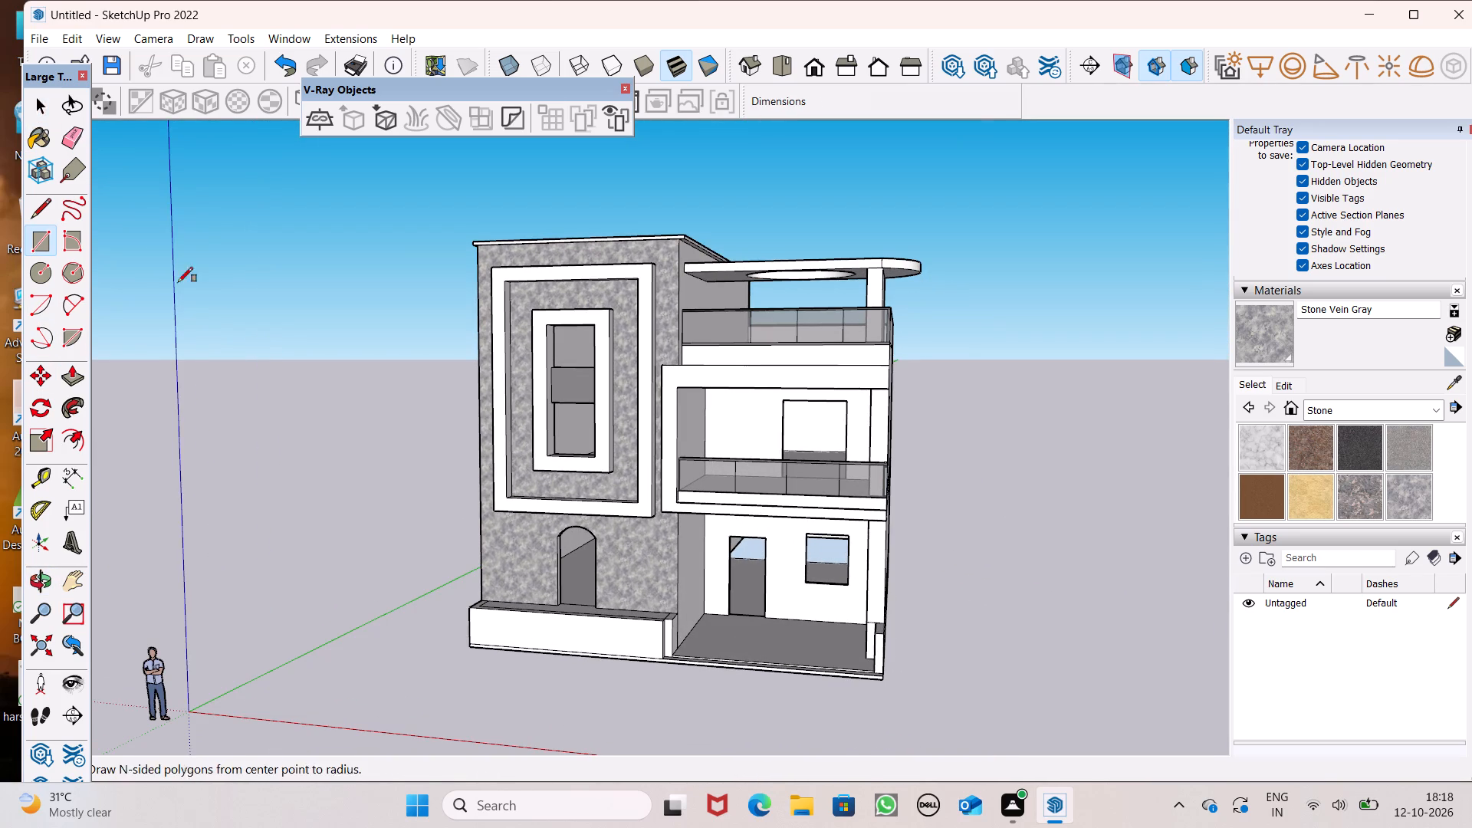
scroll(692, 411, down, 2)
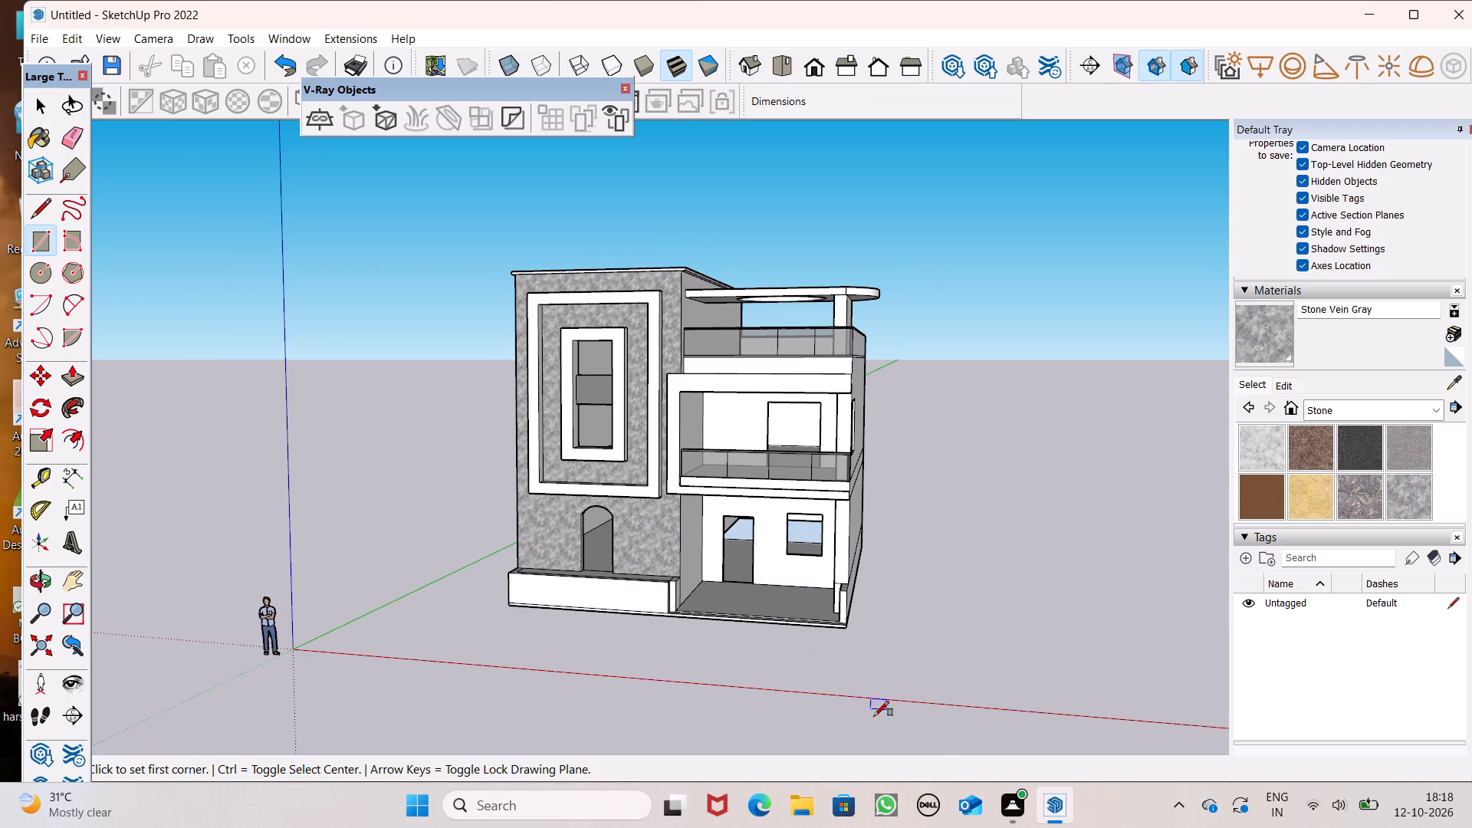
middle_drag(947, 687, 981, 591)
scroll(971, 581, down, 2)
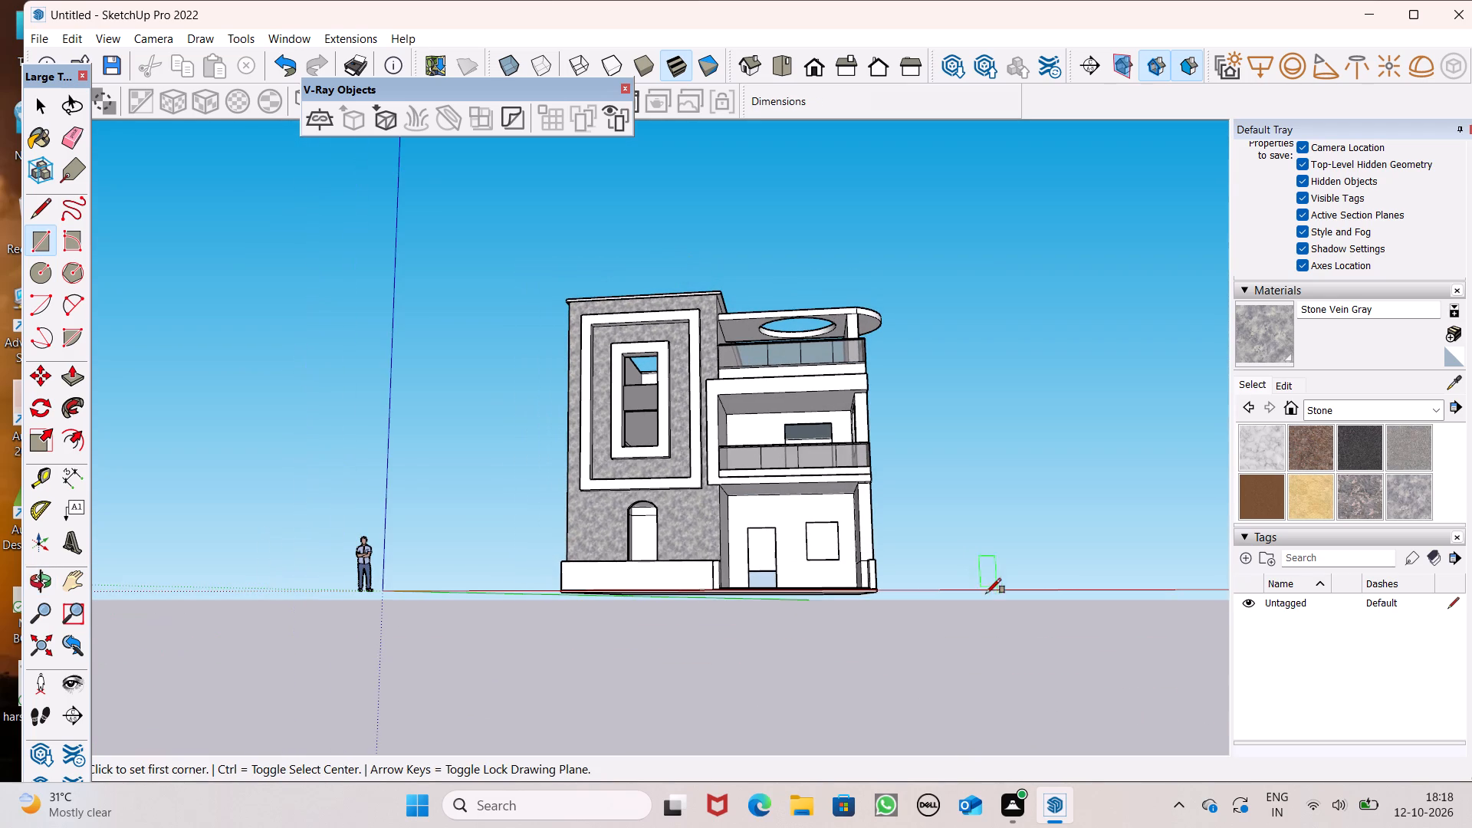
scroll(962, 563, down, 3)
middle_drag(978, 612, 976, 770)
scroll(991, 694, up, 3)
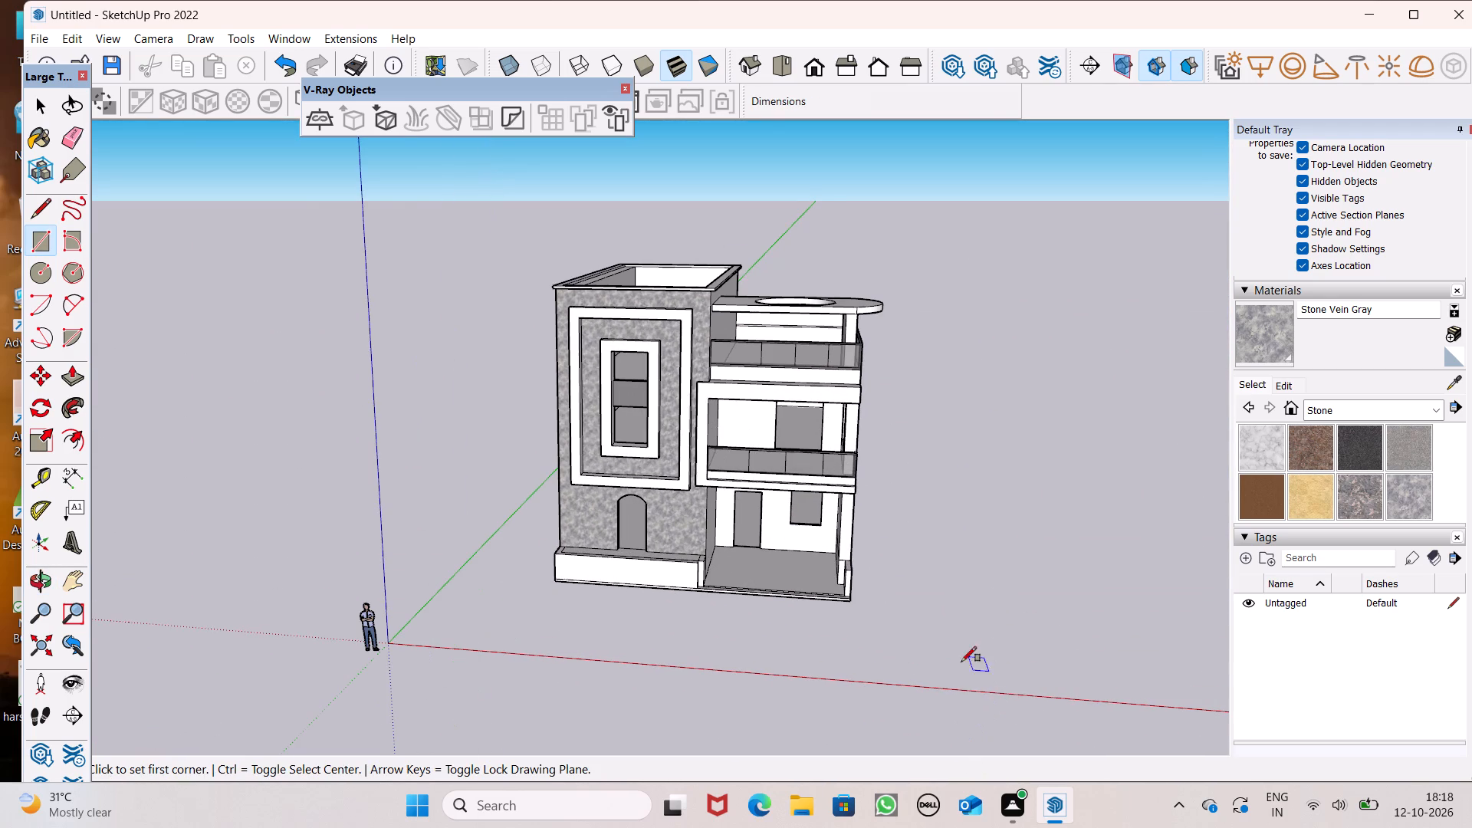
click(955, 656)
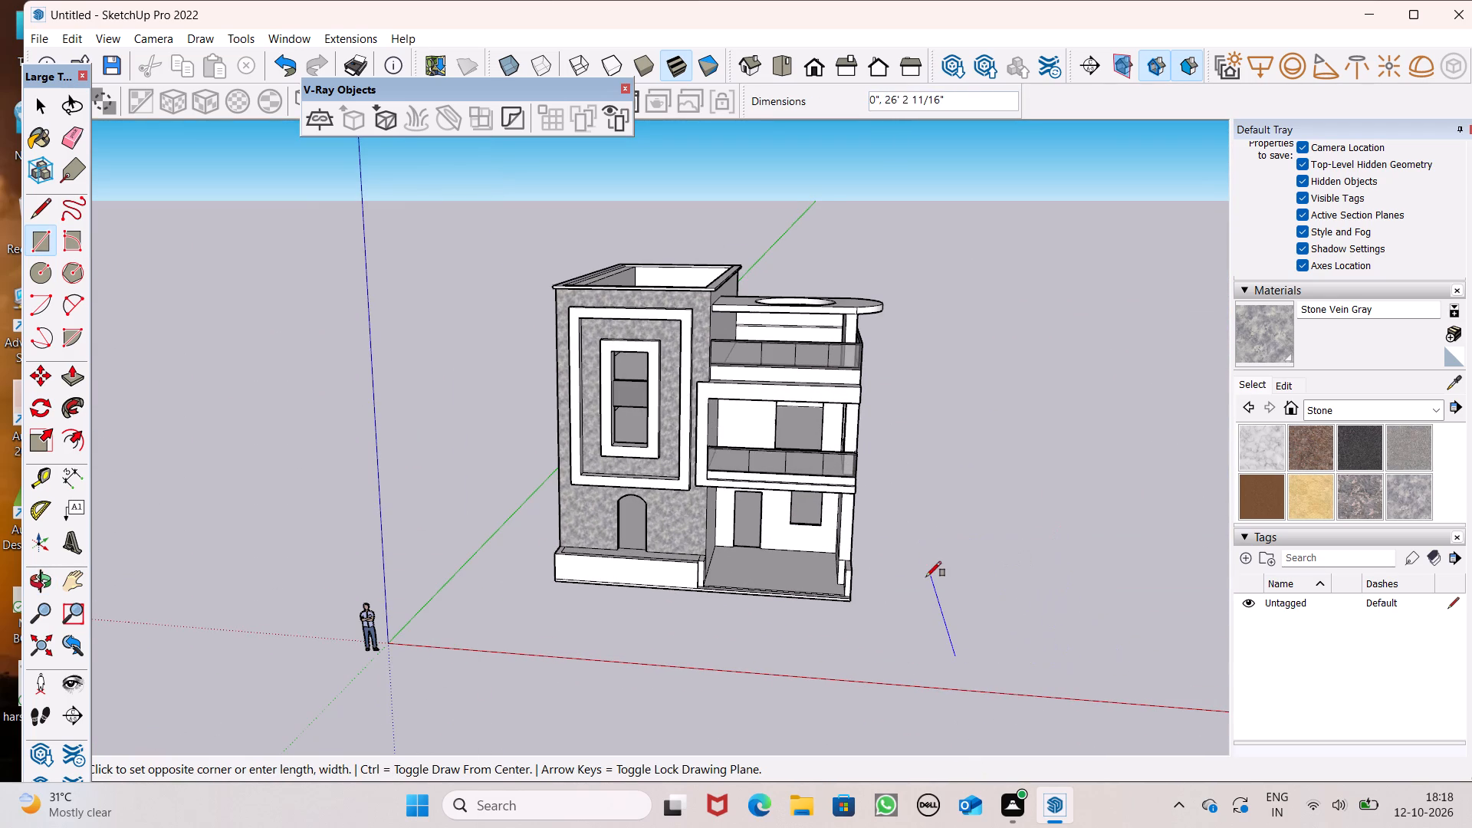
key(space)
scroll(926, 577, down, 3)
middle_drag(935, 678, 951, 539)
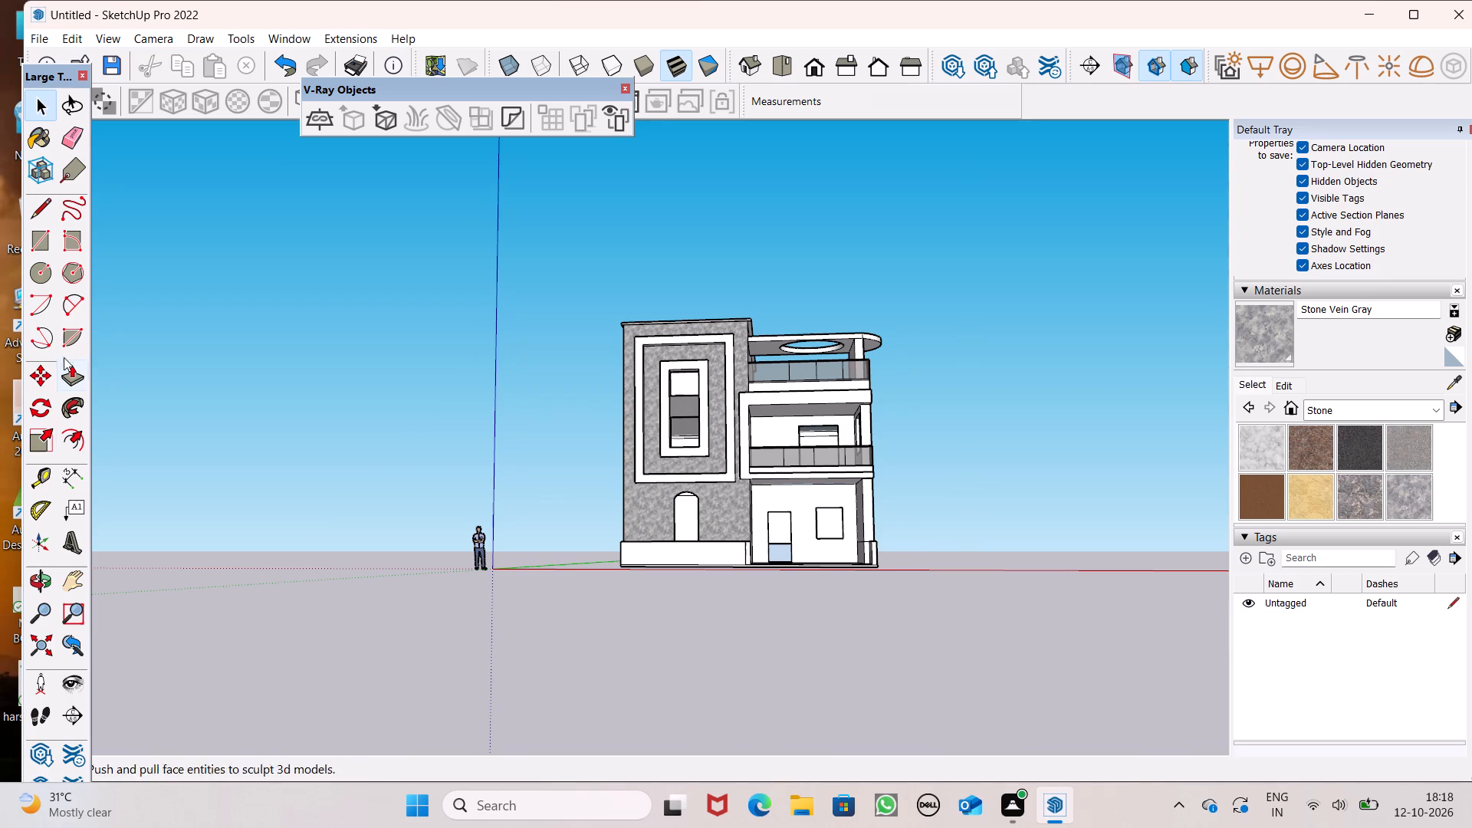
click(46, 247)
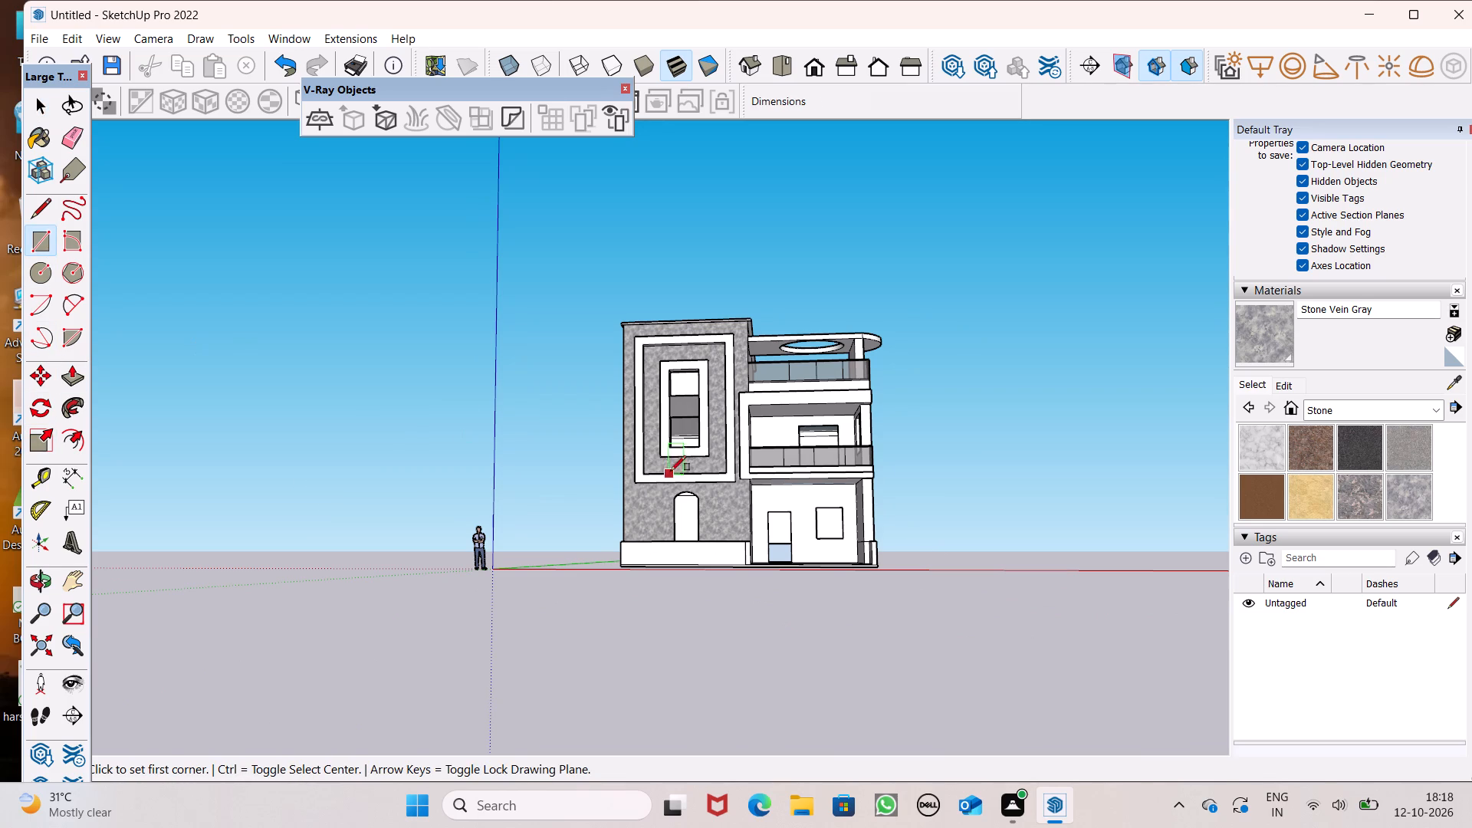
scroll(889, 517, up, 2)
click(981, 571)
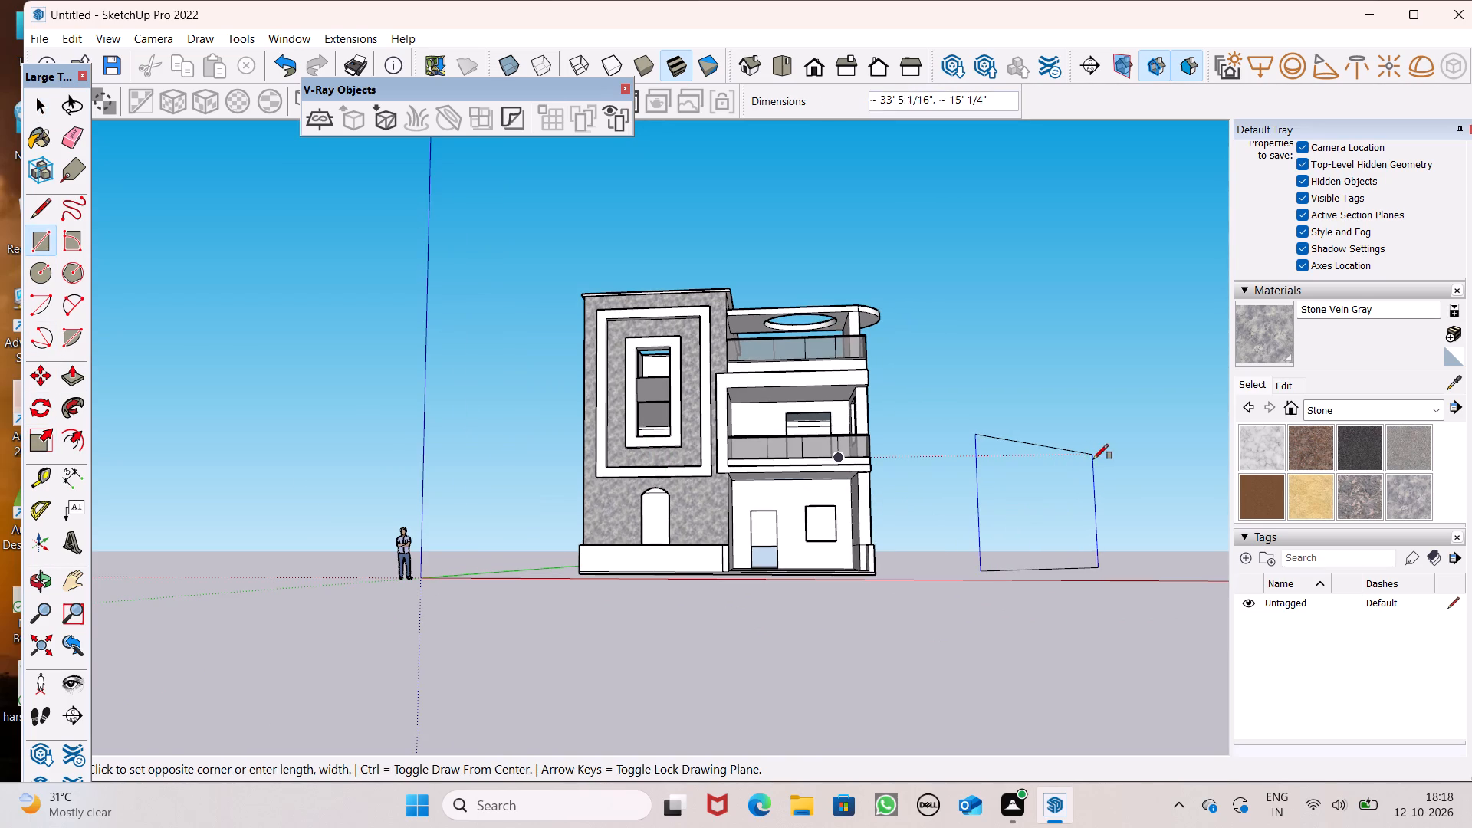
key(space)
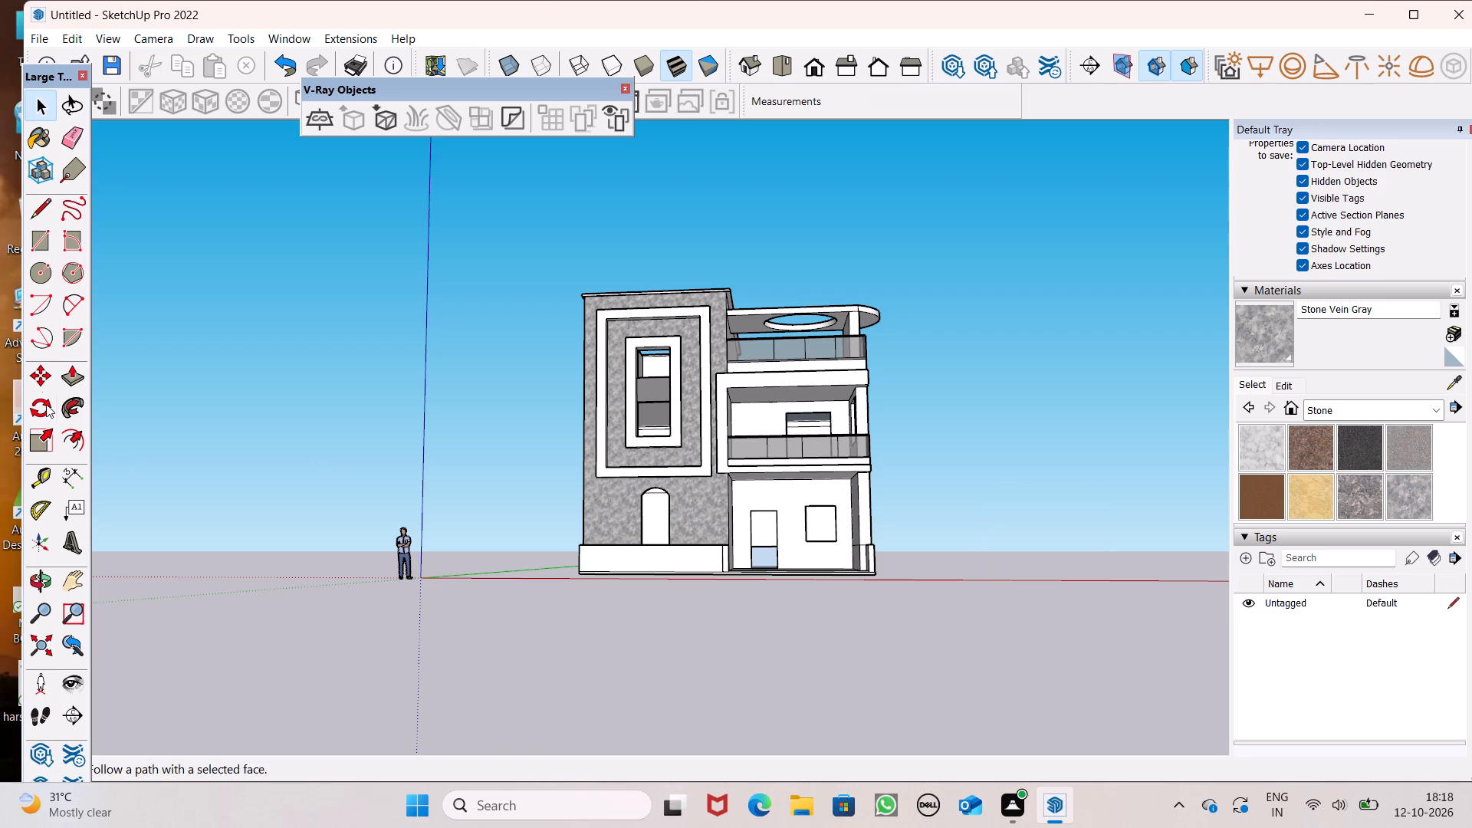
Draw an upright 4' by 7' rectangle beside the house, parallel to the front facade.
click(41, 242)
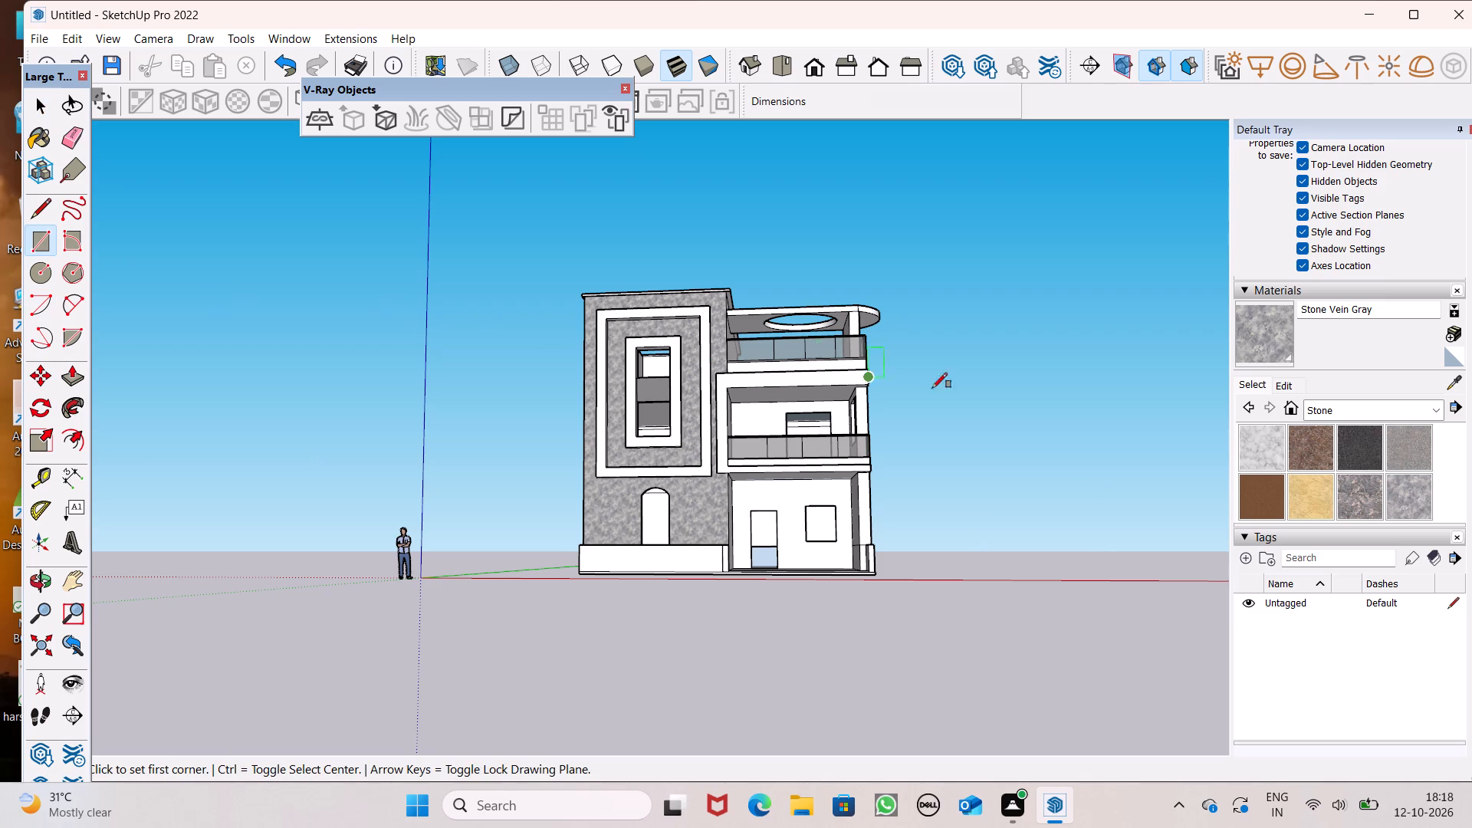
click(1027, 449)
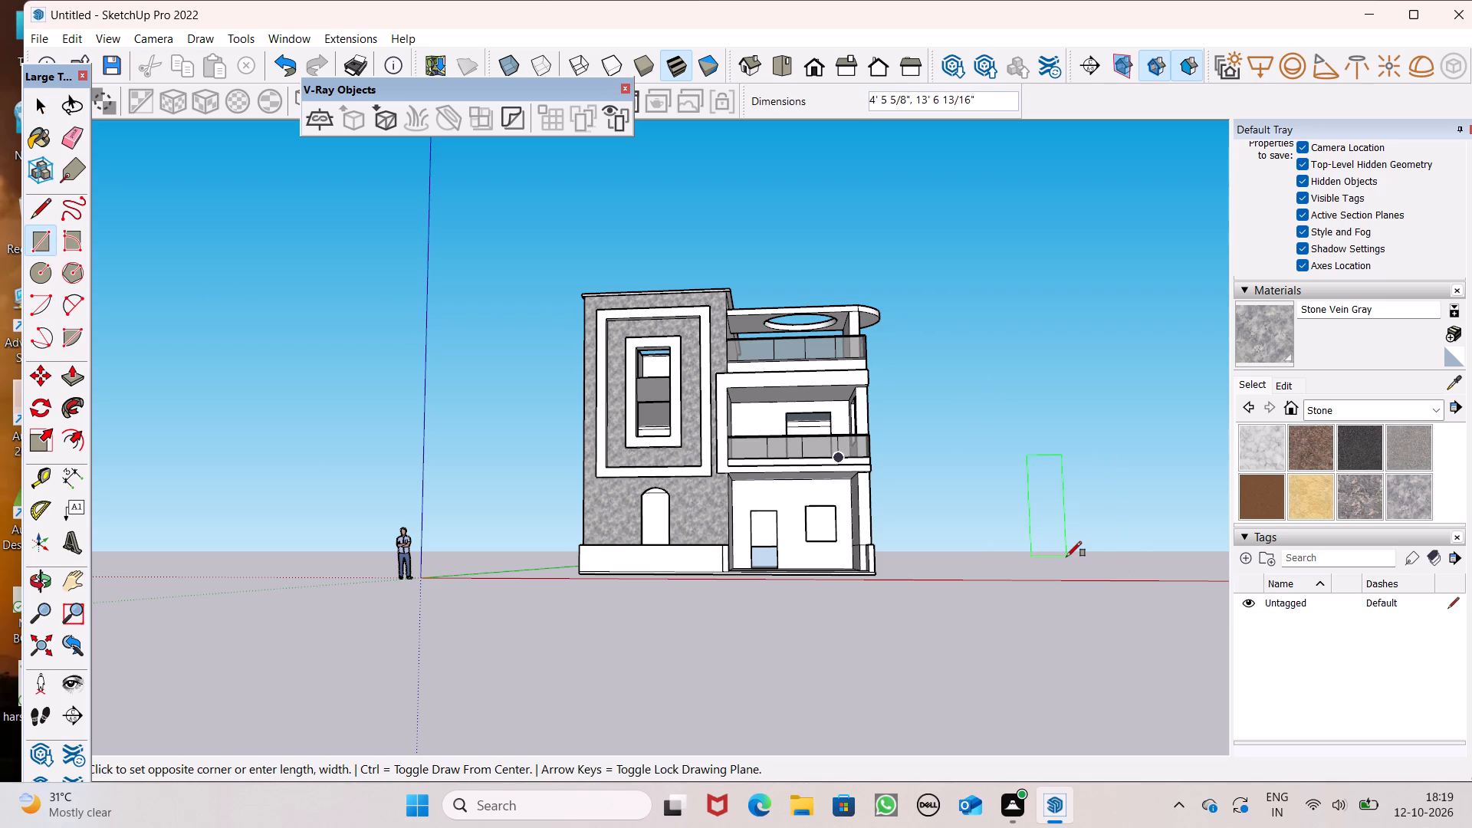
text(4',7')
key(Return)
key(space)
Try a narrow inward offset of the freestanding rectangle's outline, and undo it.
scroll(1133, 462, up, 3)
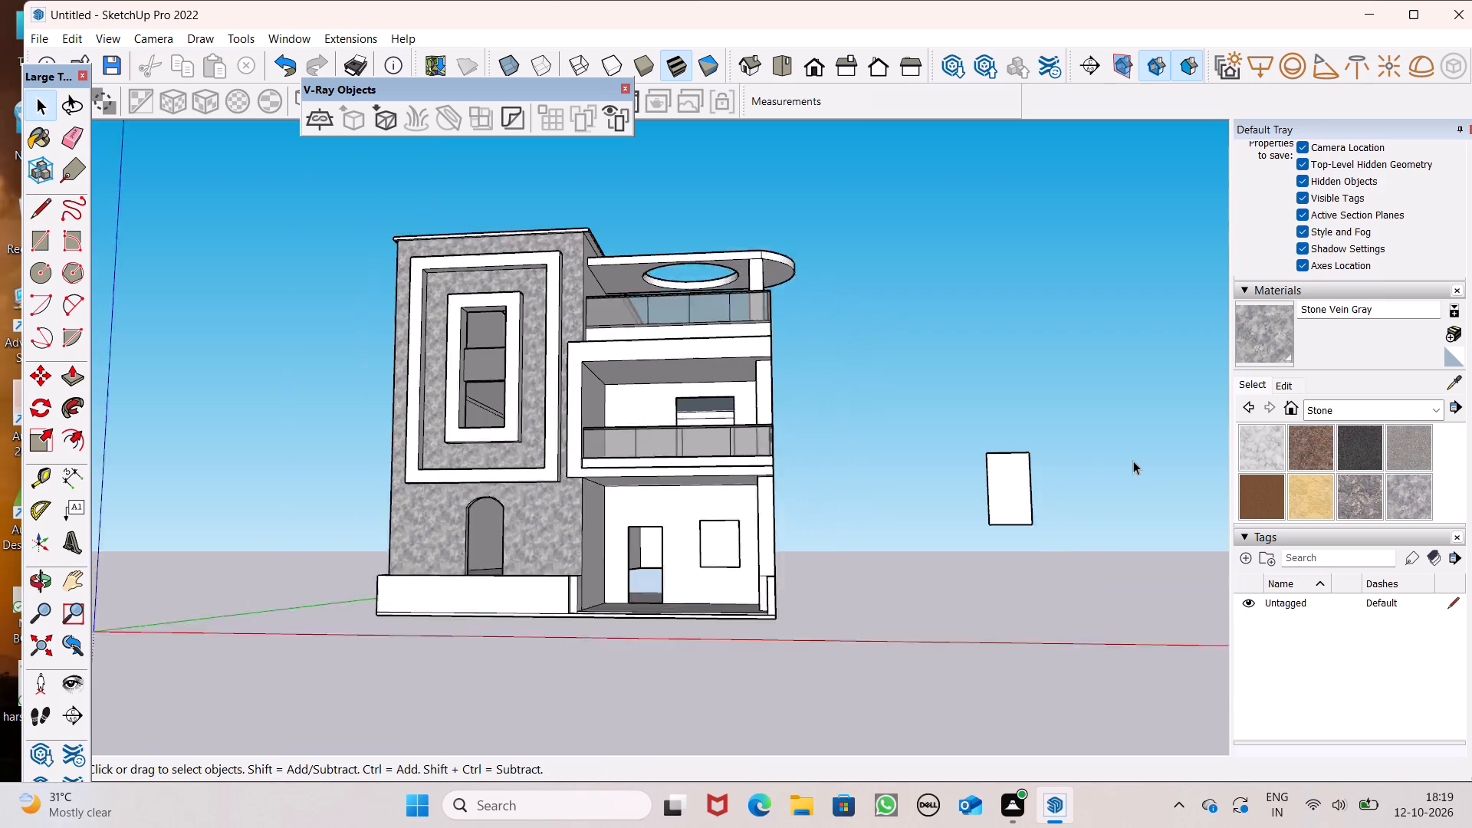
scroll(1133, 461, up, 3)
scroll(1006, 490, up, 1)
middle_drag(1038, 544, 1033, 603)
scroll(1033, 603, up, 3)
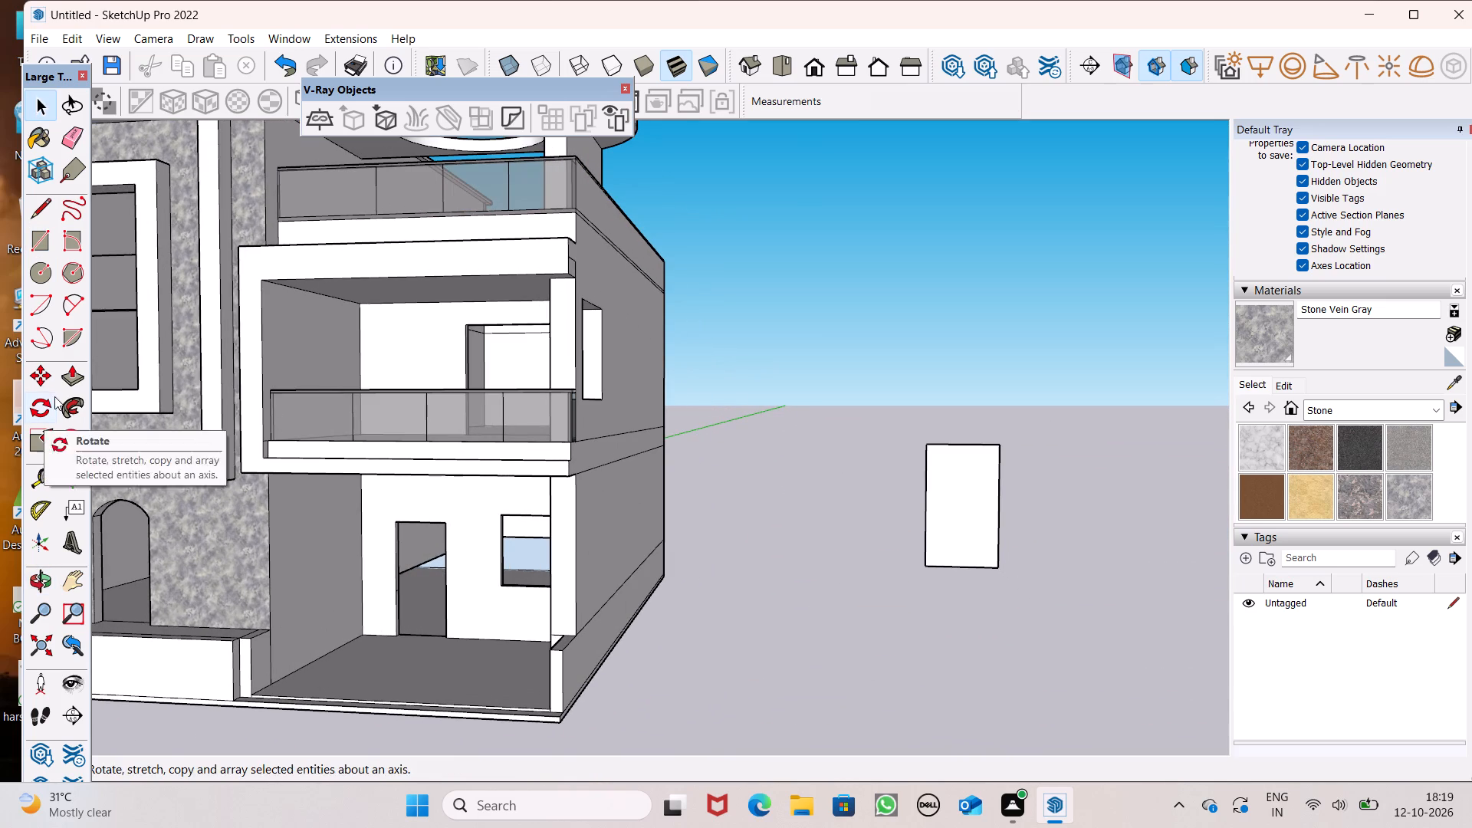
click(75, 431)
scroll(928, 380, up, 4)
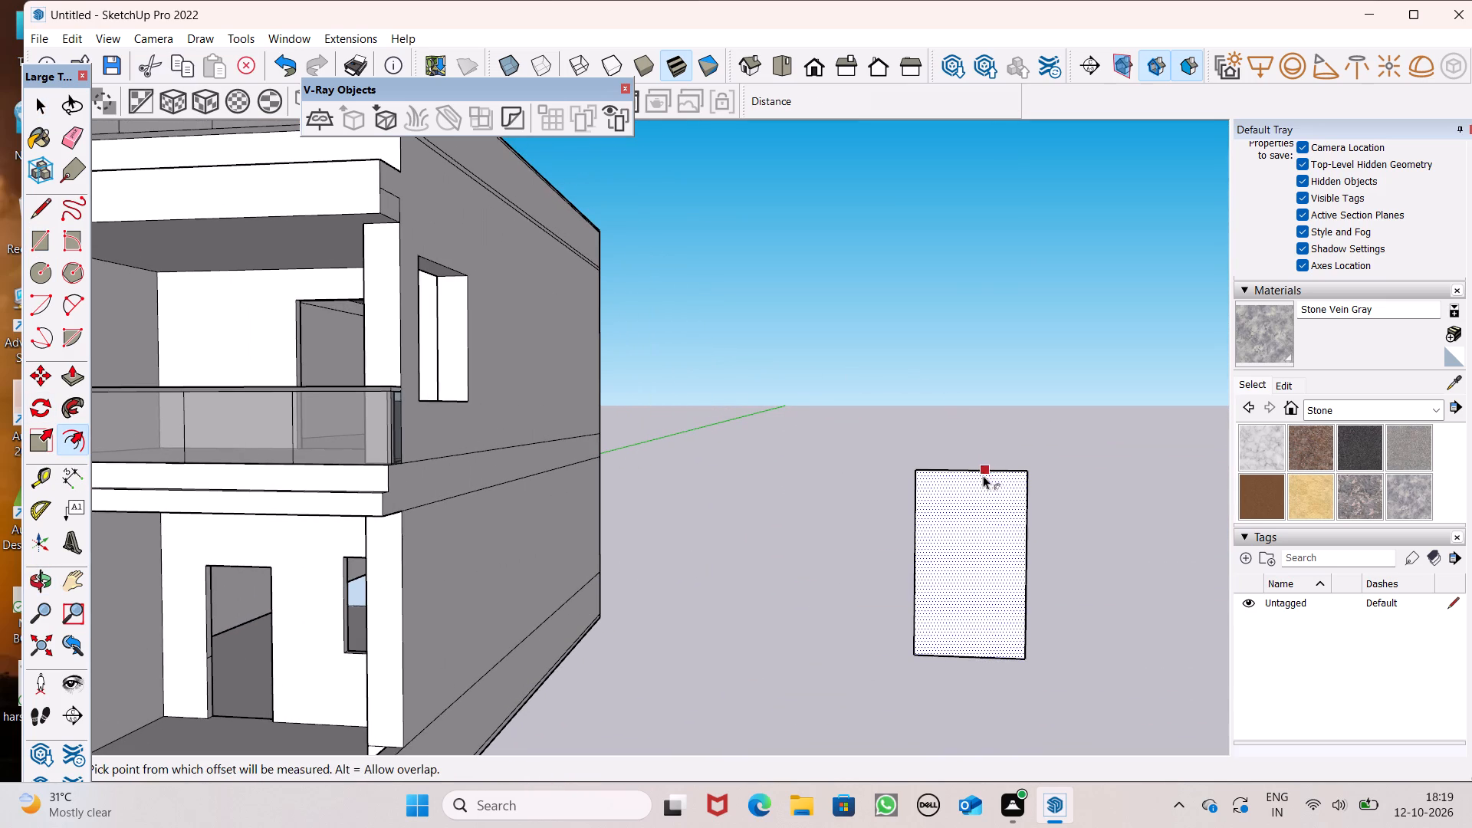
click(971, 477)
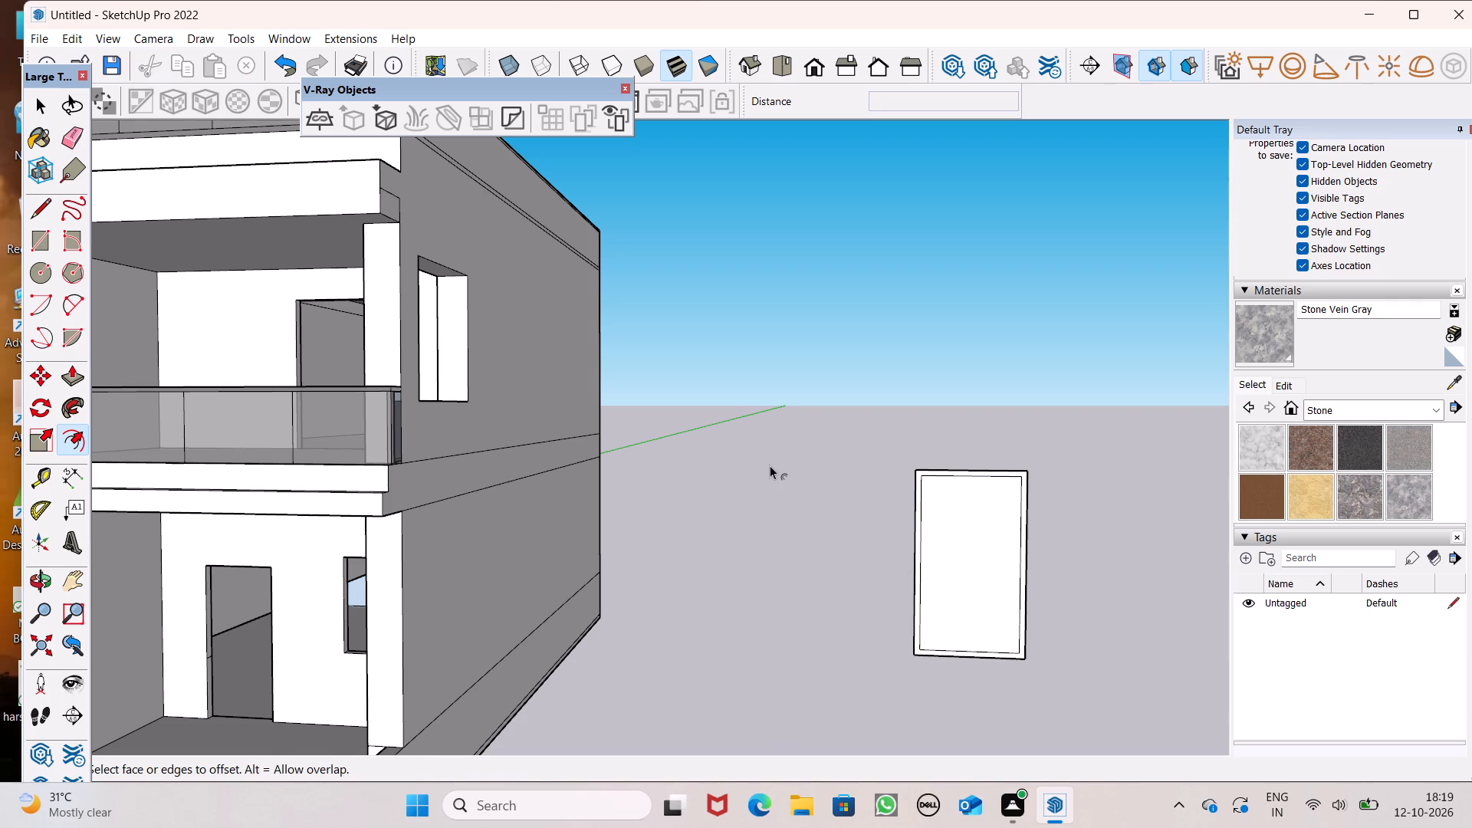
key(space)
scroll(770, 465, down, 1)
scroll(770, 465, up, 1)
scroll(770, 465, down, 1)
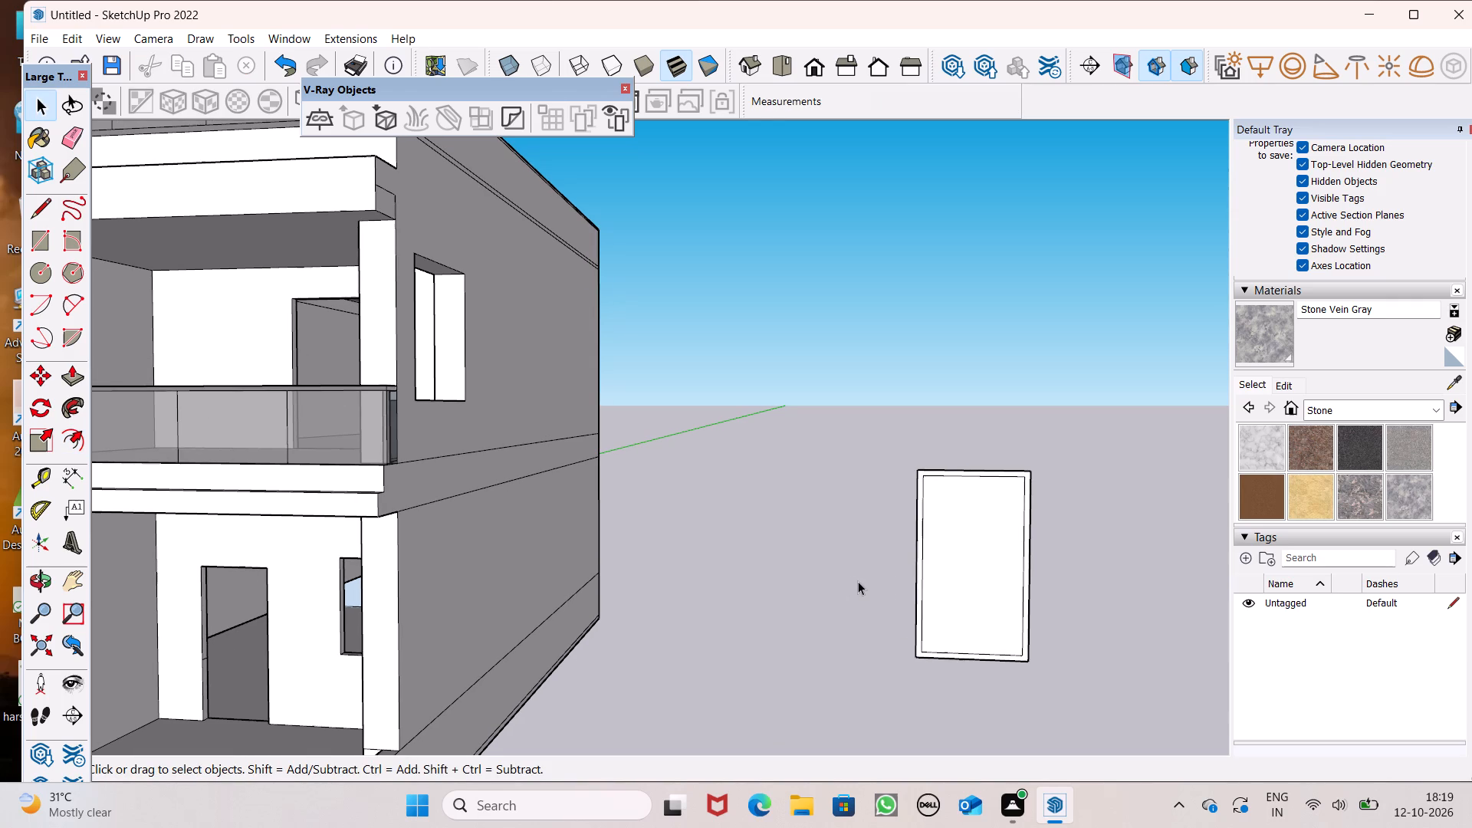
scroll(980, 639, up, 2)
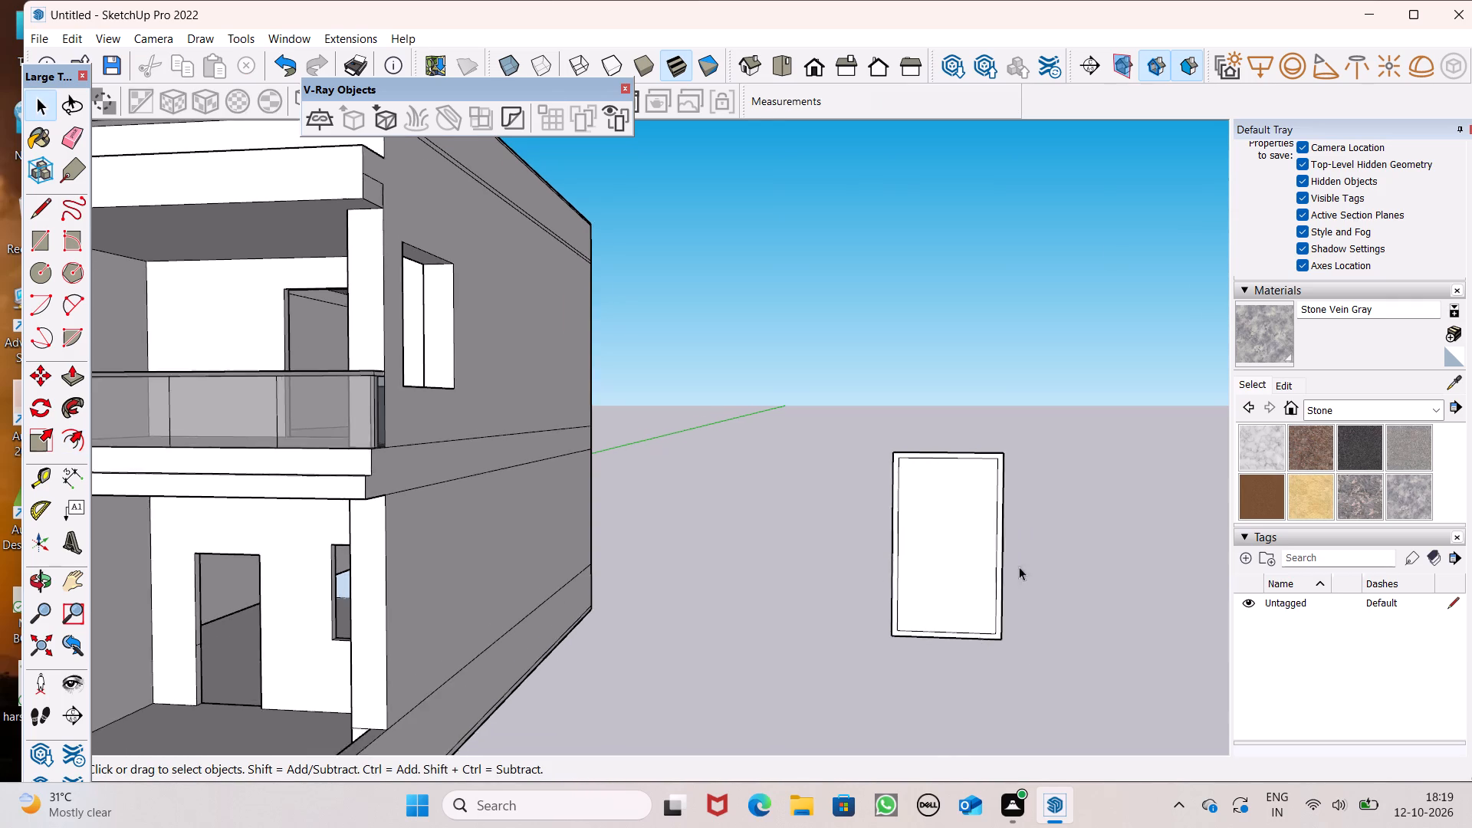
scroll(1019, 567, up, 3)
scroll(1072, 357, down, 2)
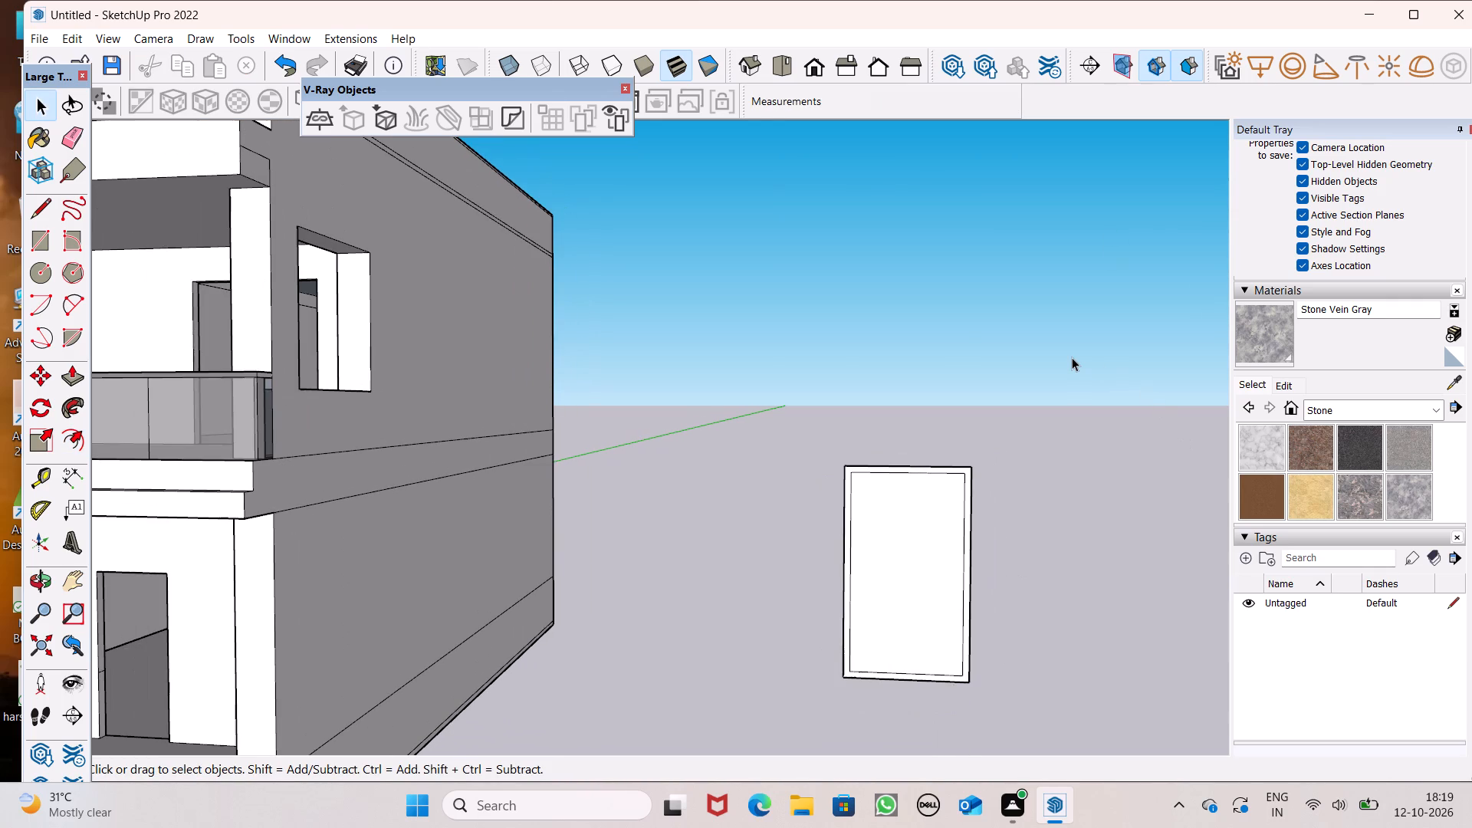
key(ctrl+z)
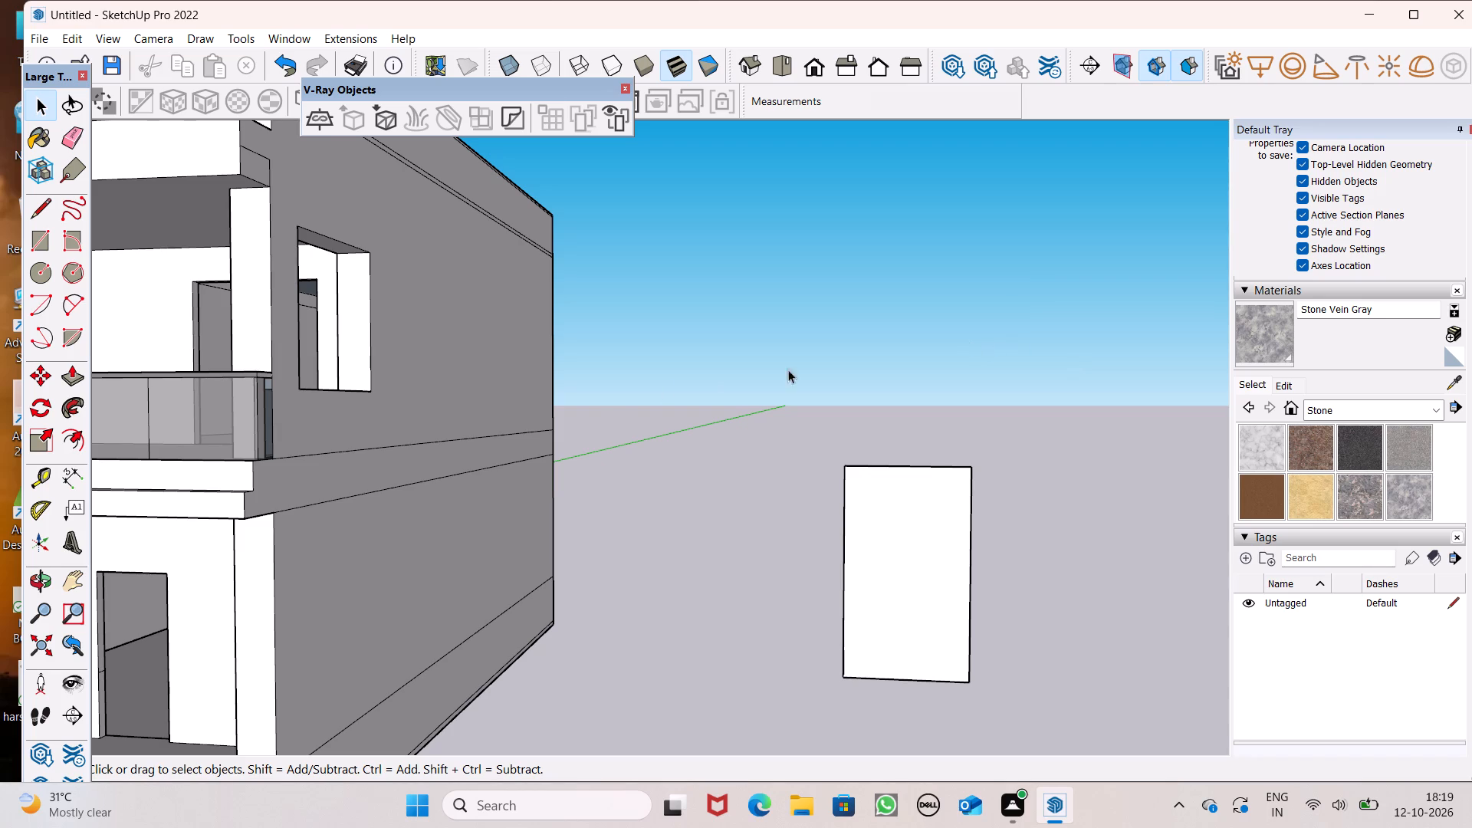
Copy the freestanding rectangle about 11' farther away from the house, keeping the original in place.
scroll(605, 401, down, 5)
scroll(874, 423, up, 2)
double_click(718, 547)
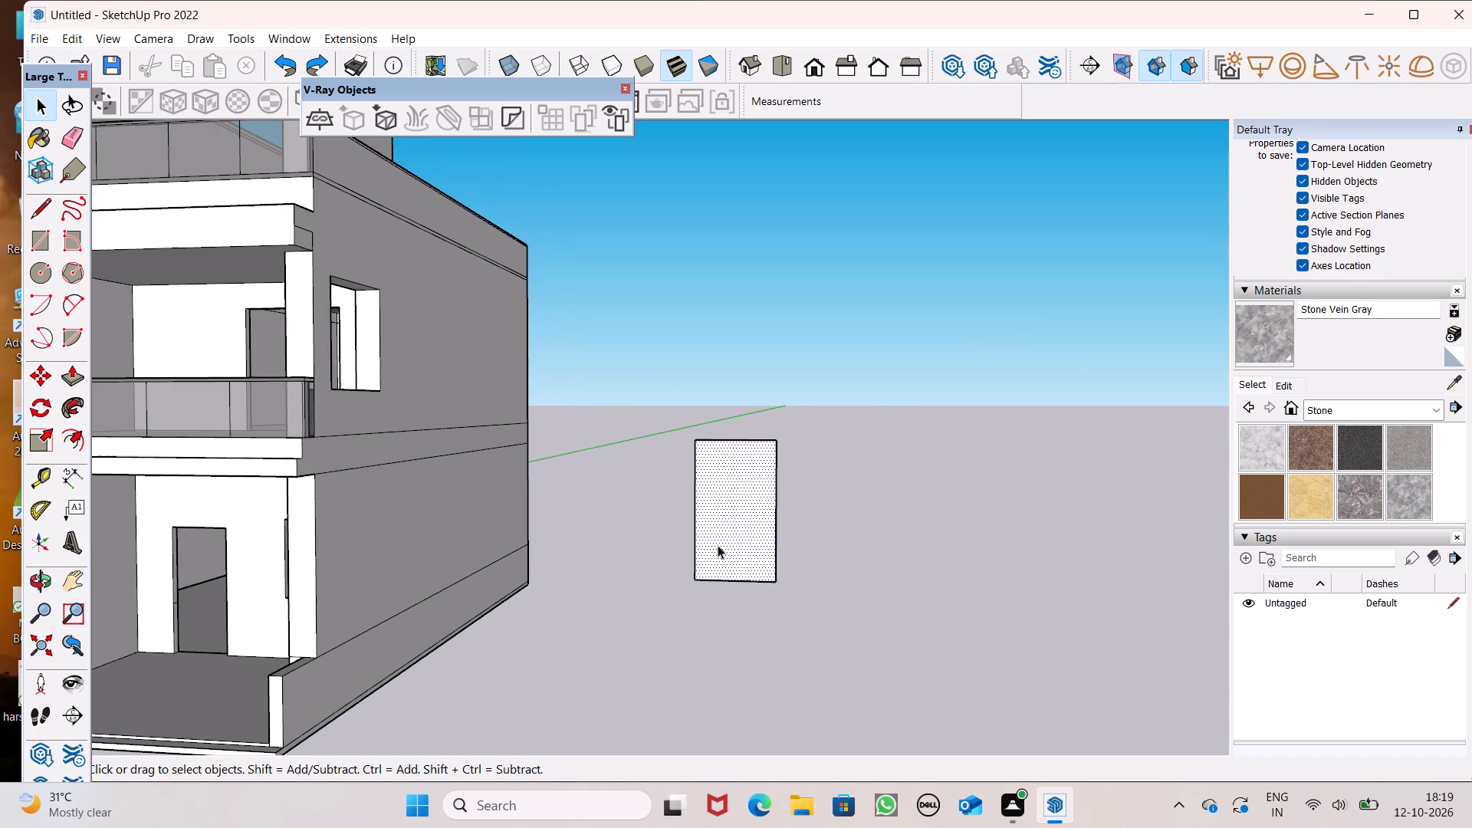
key(m)
key(Return)
drag(718, 545, 955, 565)
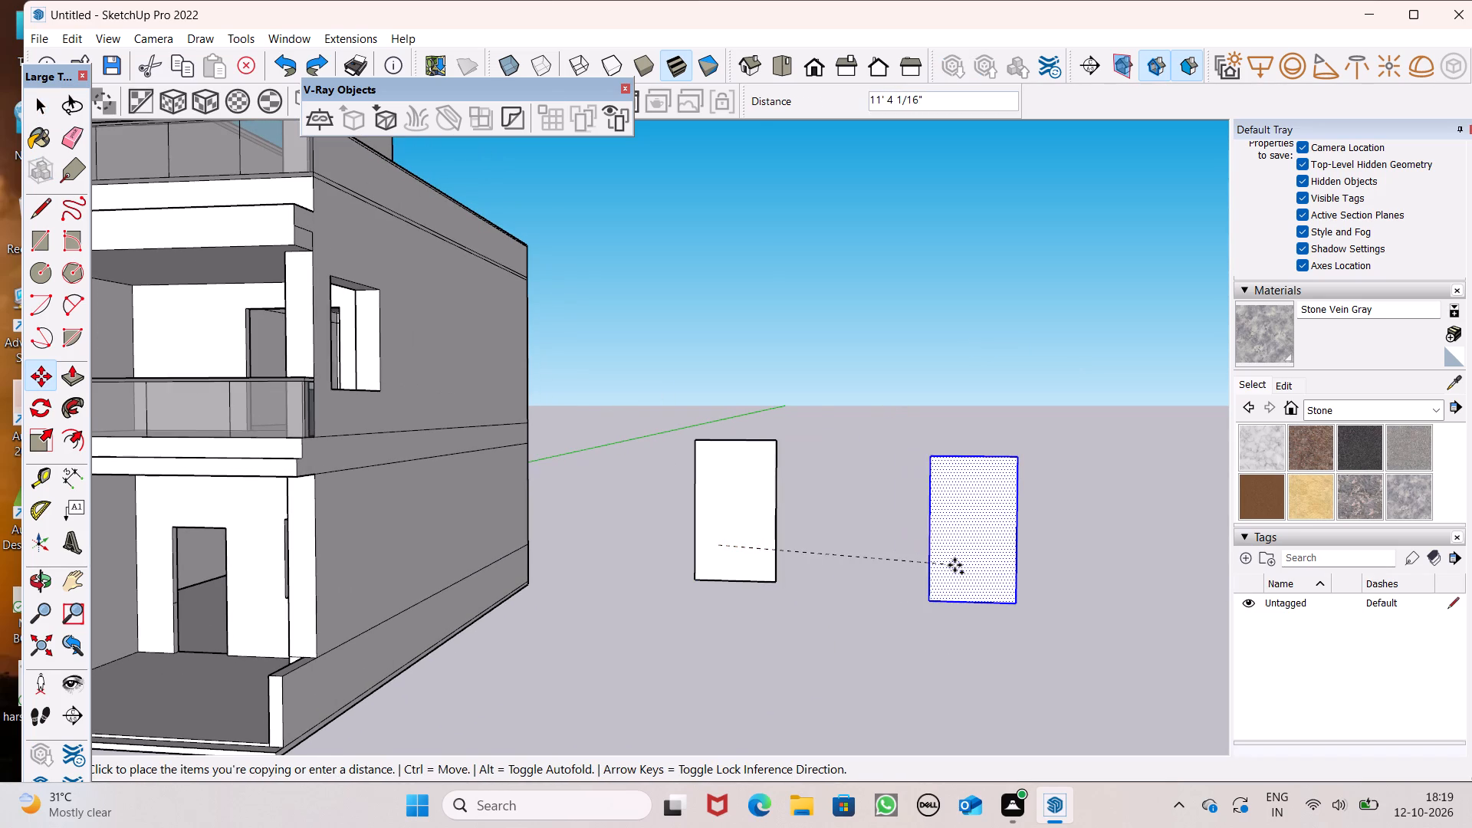
drag(955, 565, 948, 547)
key(space)
drag(815, 598, 810, 579)
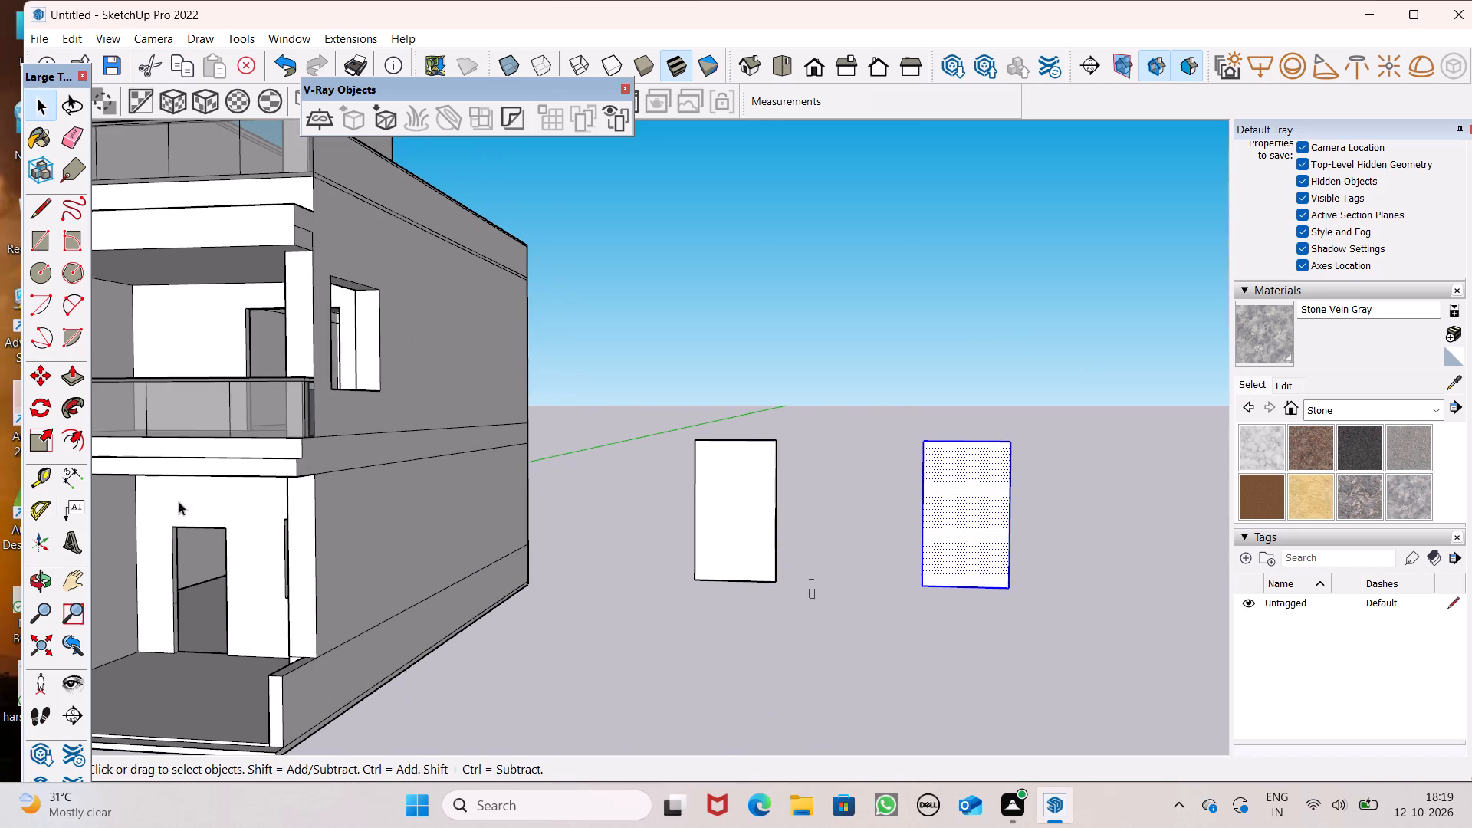
Offset the outline of the original rectangle, the one nearer the house, inward to form a narrow frame border.
click(79, 442)
scroll(661, 461, up, 3)
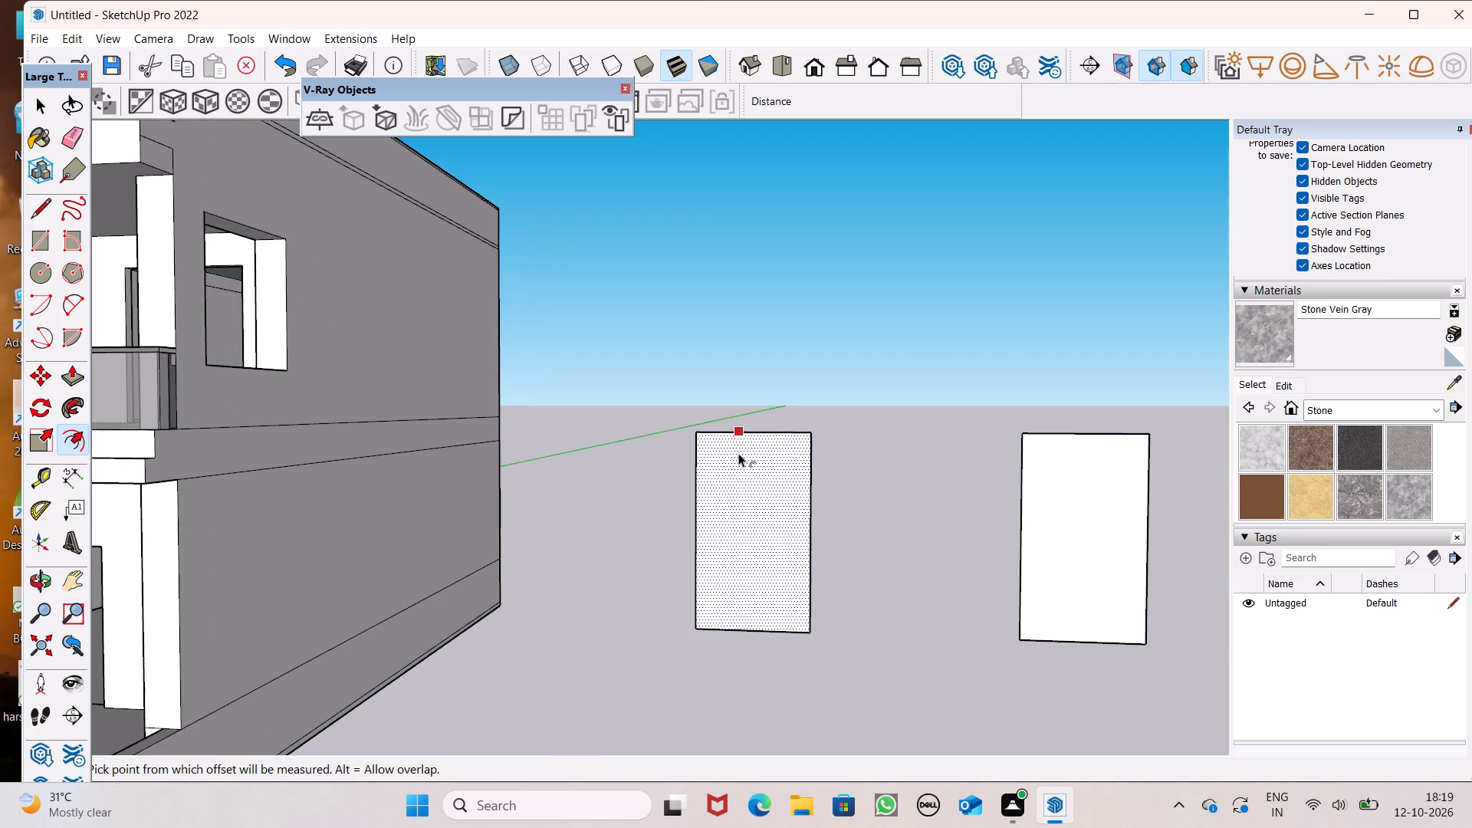
drag(740, 453, 734, 441)
key(space)
key(space)
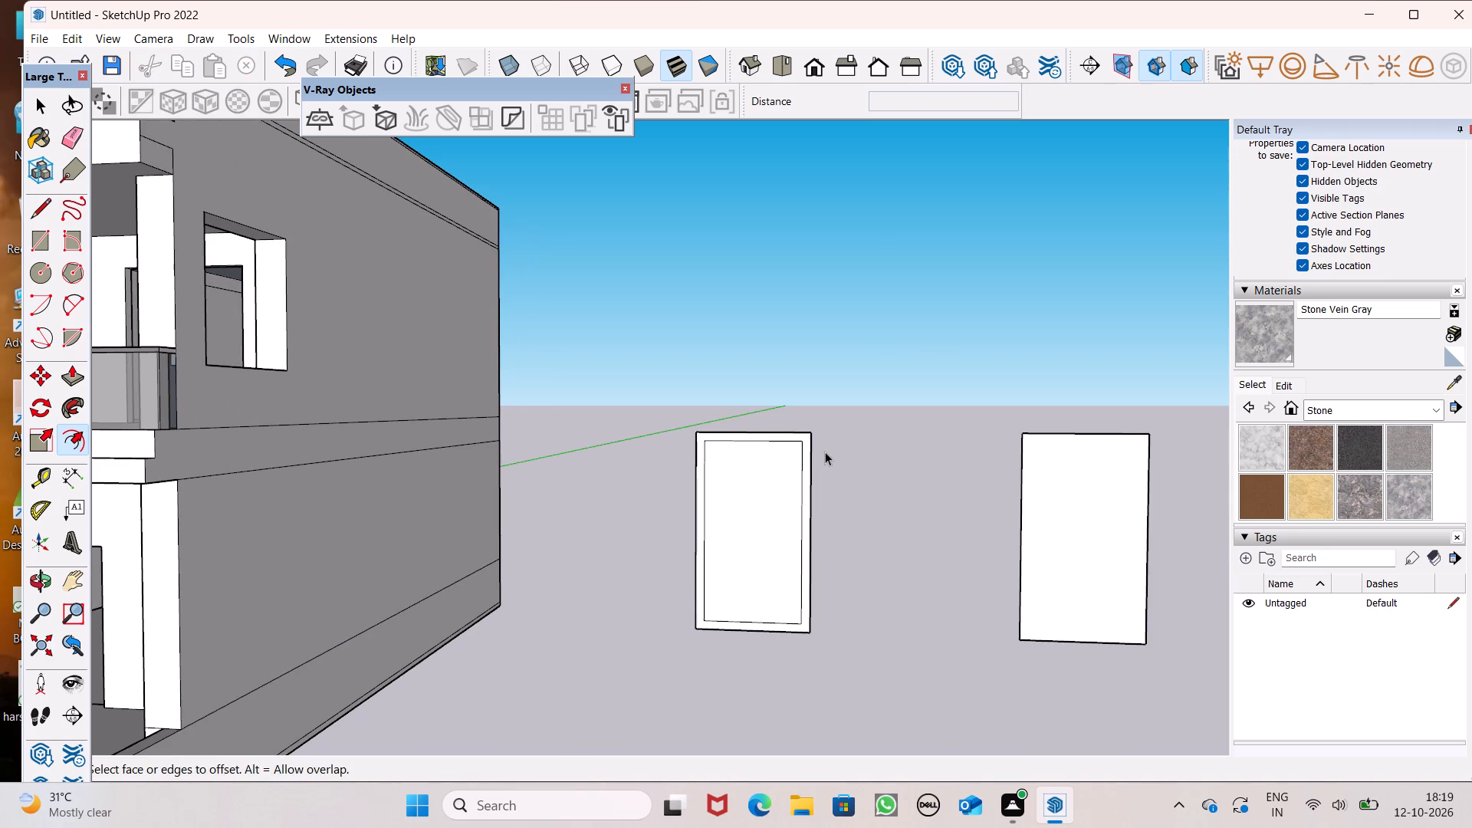
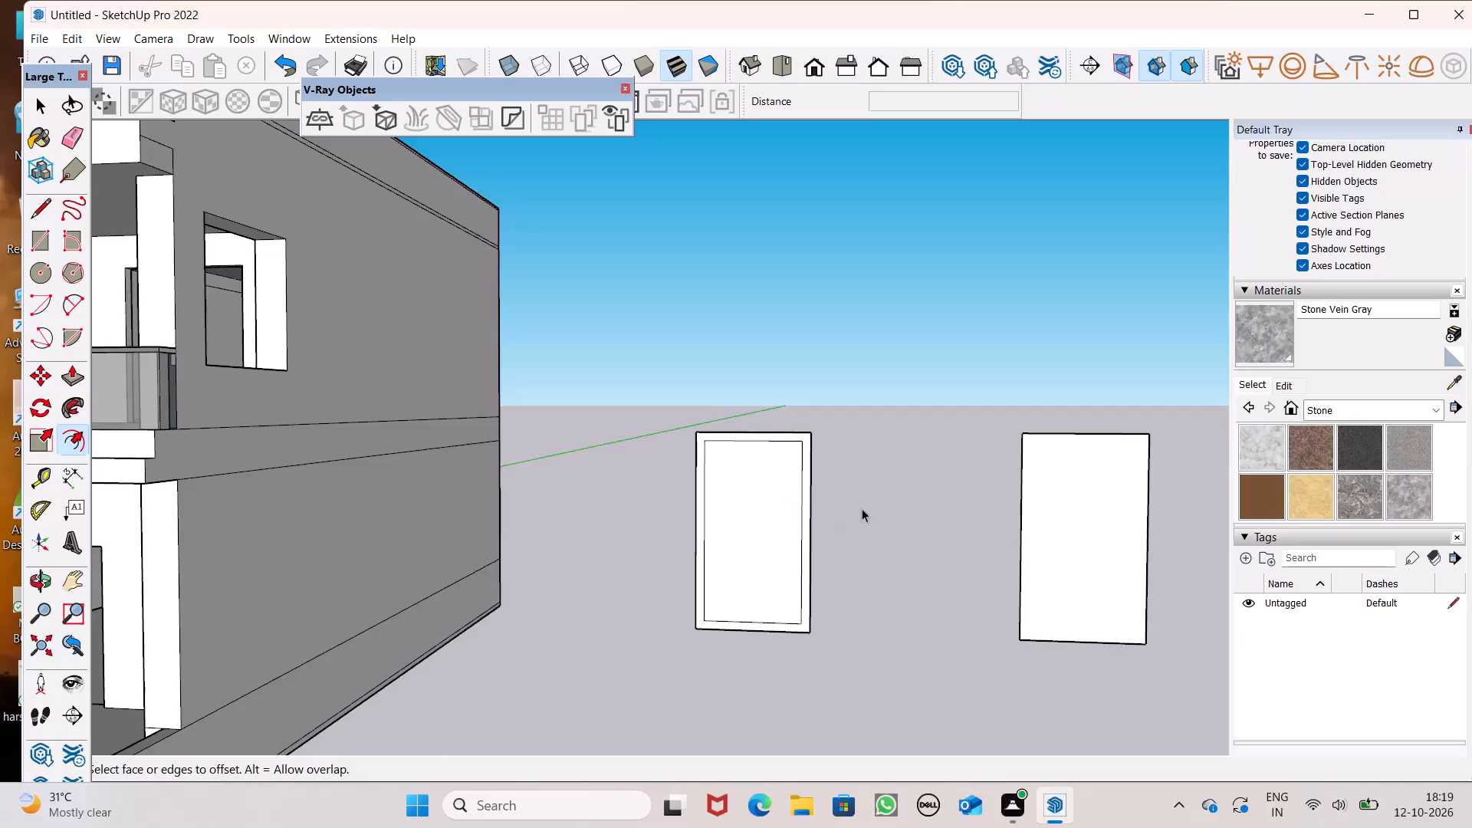
Choose Wood Veneer 01 from the Wood materials and paint the front border of the rectangle nearer the house.
click(1443, 407)
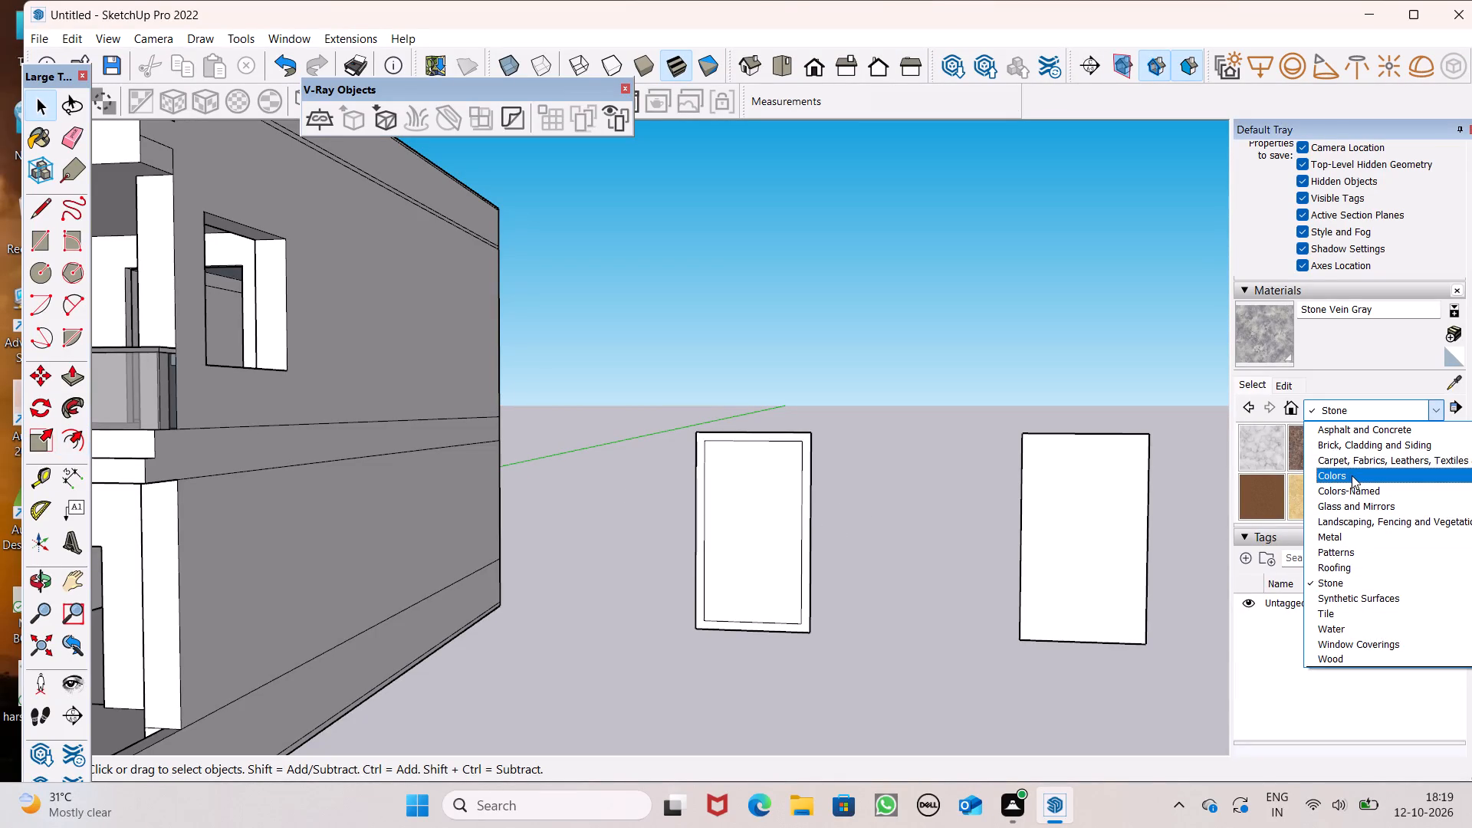
click(1351, 476)
scroll(1418, 496, down, 1)
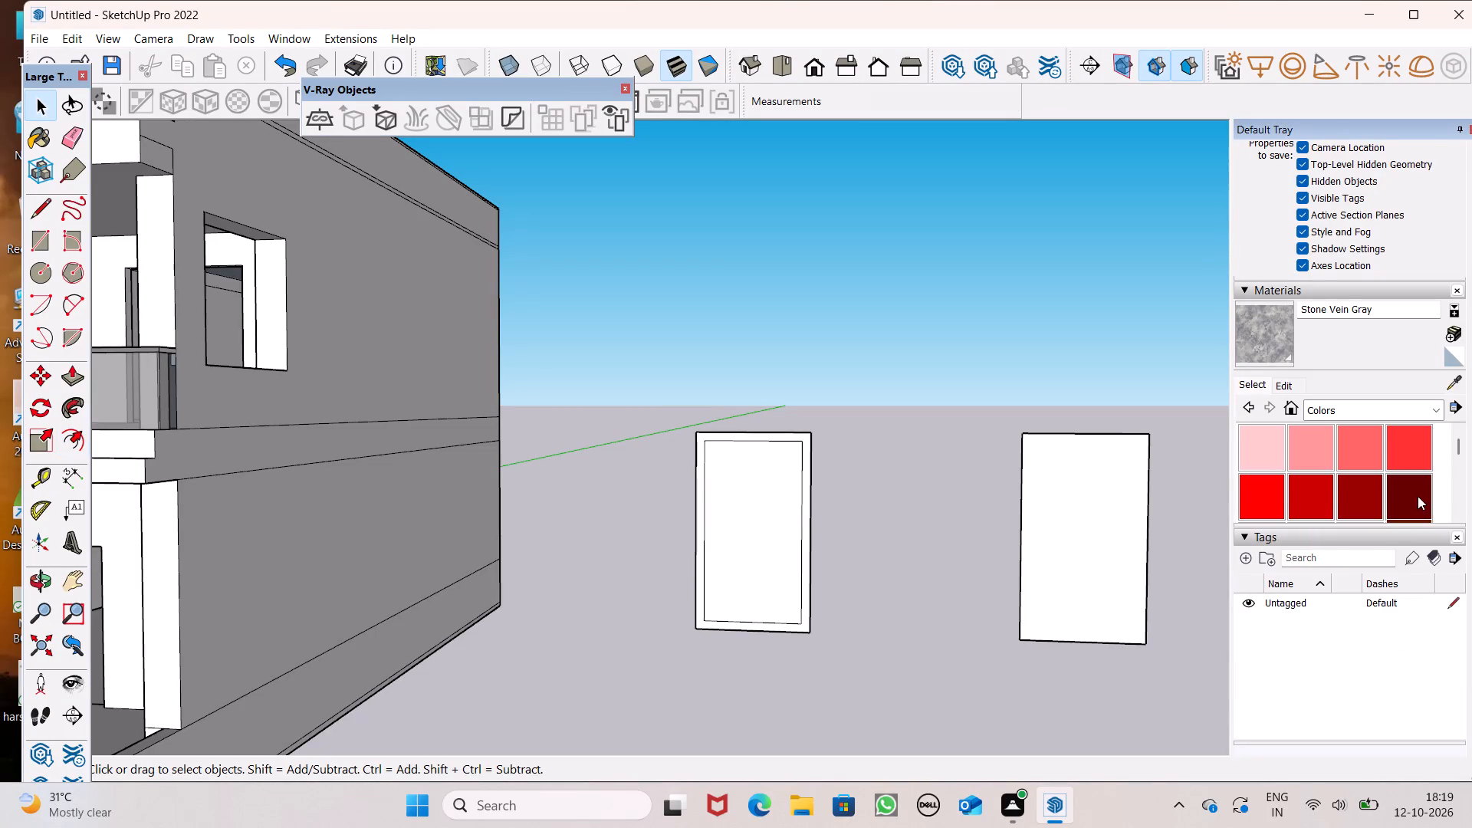
click(1395, 410)
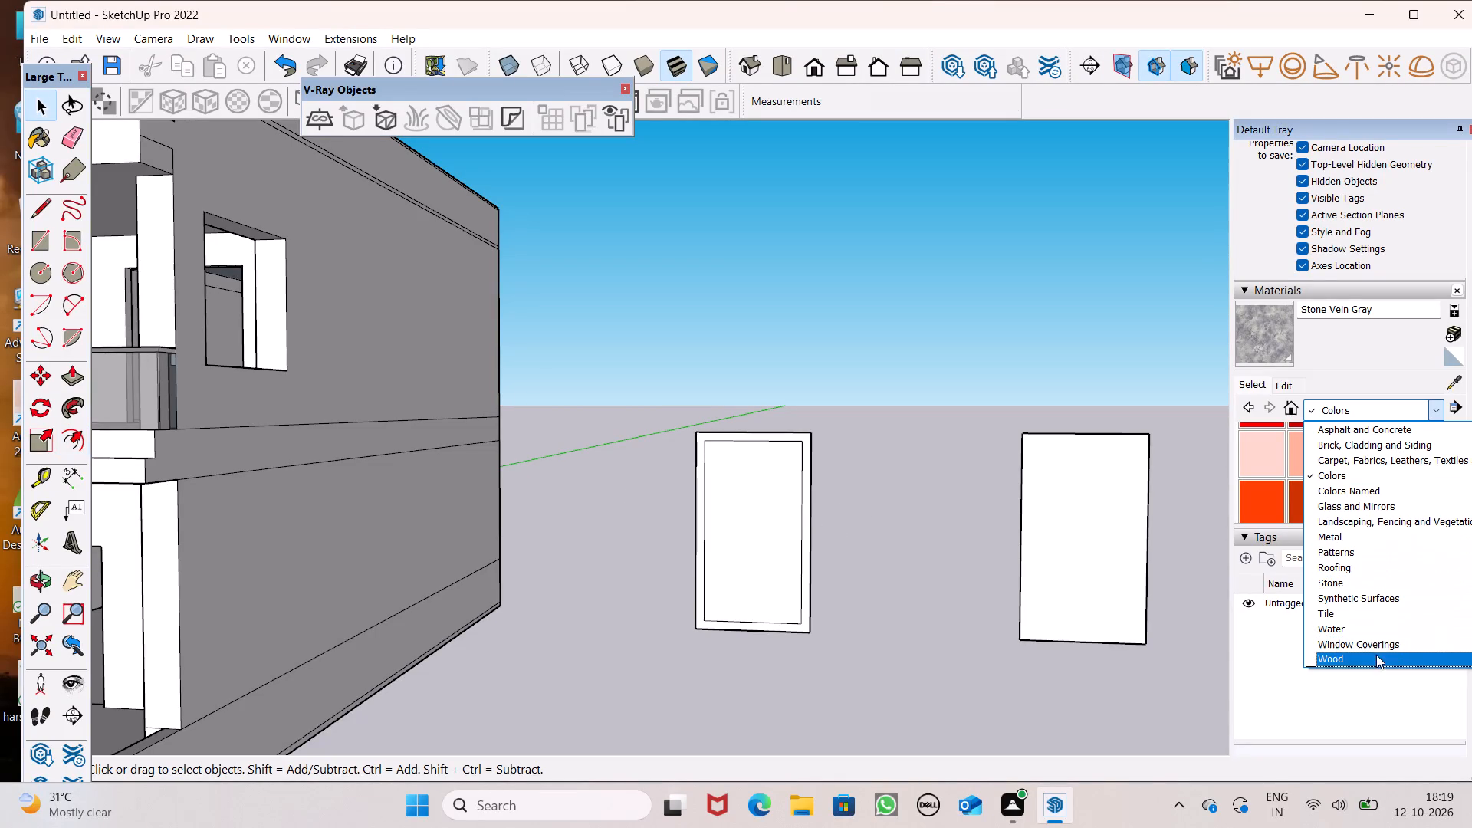
click(1374, 656)
scroll(1383, 520, down, 2)
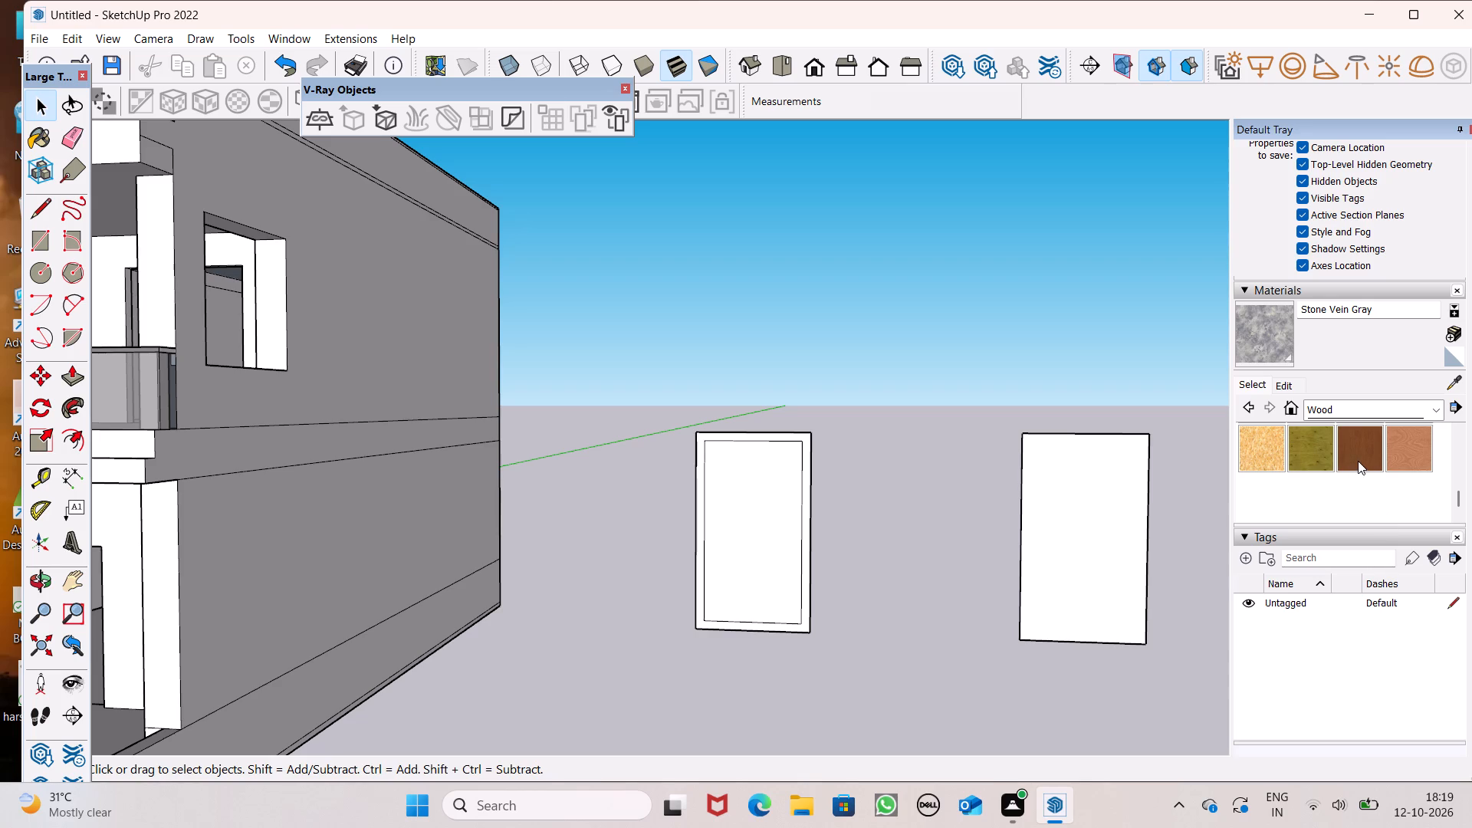
click(1358, 461)
scroll(943, 503, up, 1)
middle_drag(825, 569, 738, 557)
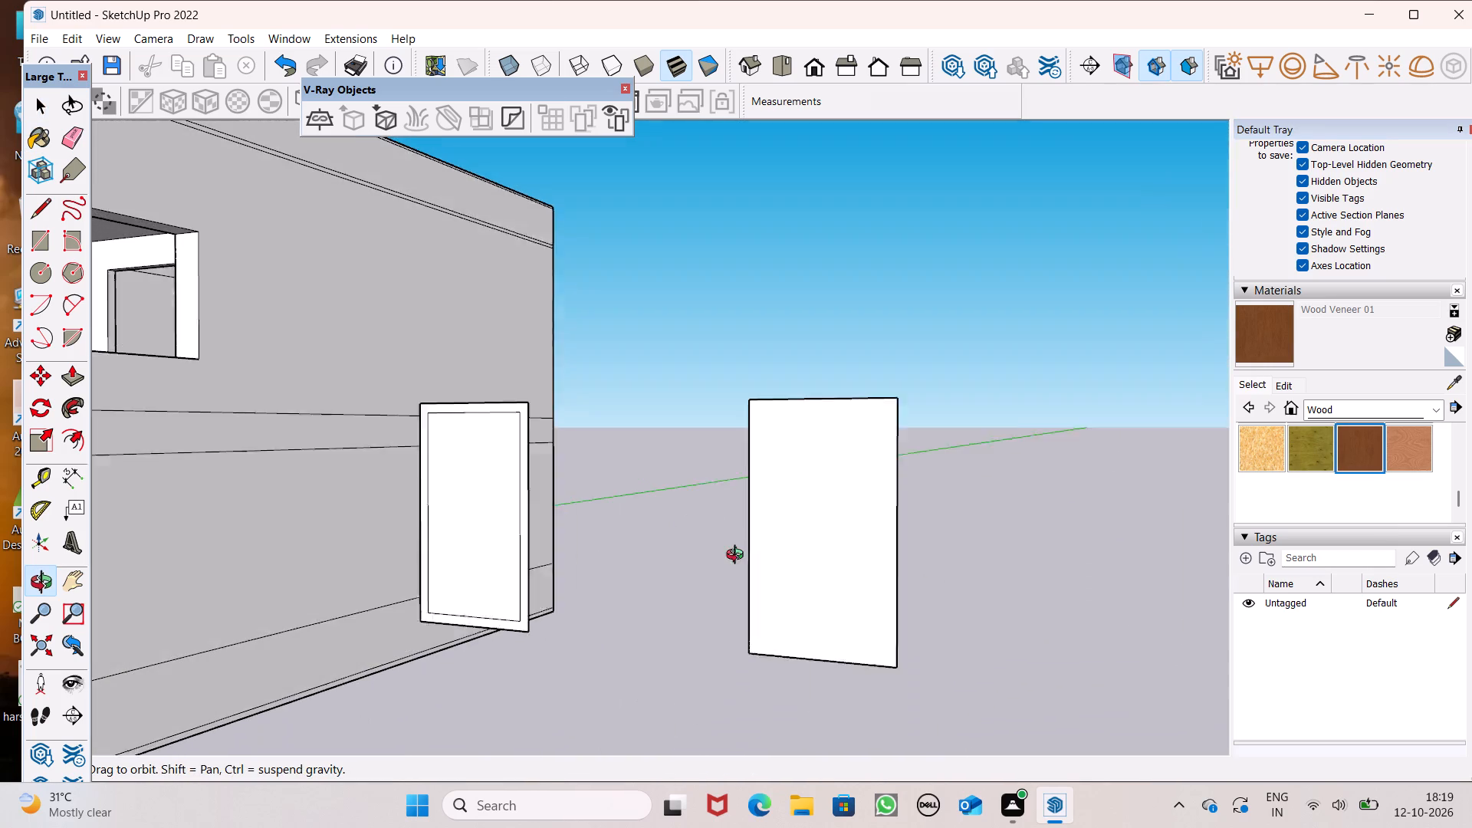
middle_drag(738, 557, 739, 556)
scroll(594, 538, up, 3)
click(554, 540)
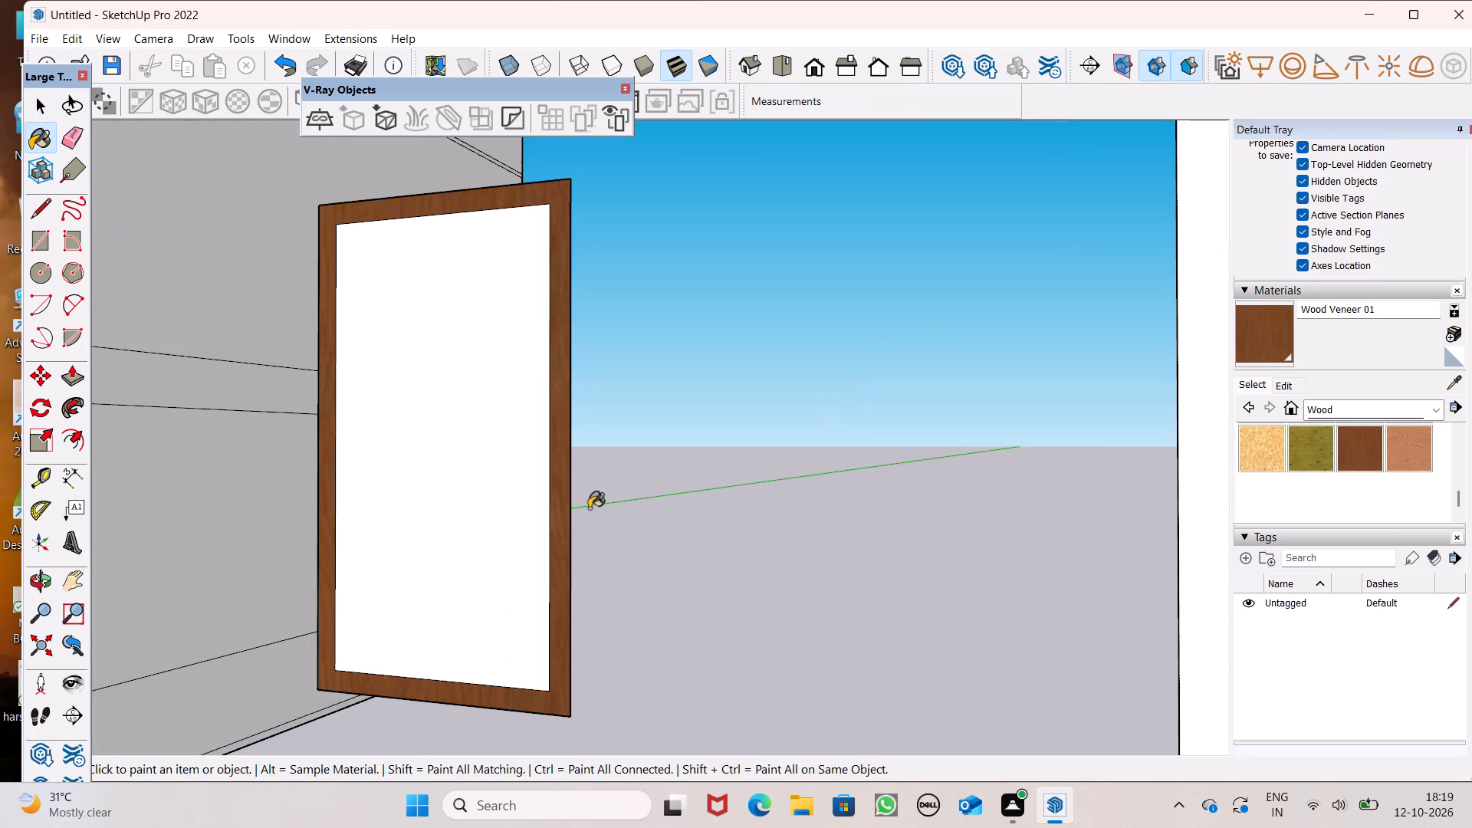
Extrude the frame border 6" from its back face using Push/Pull.
click(74, 373)
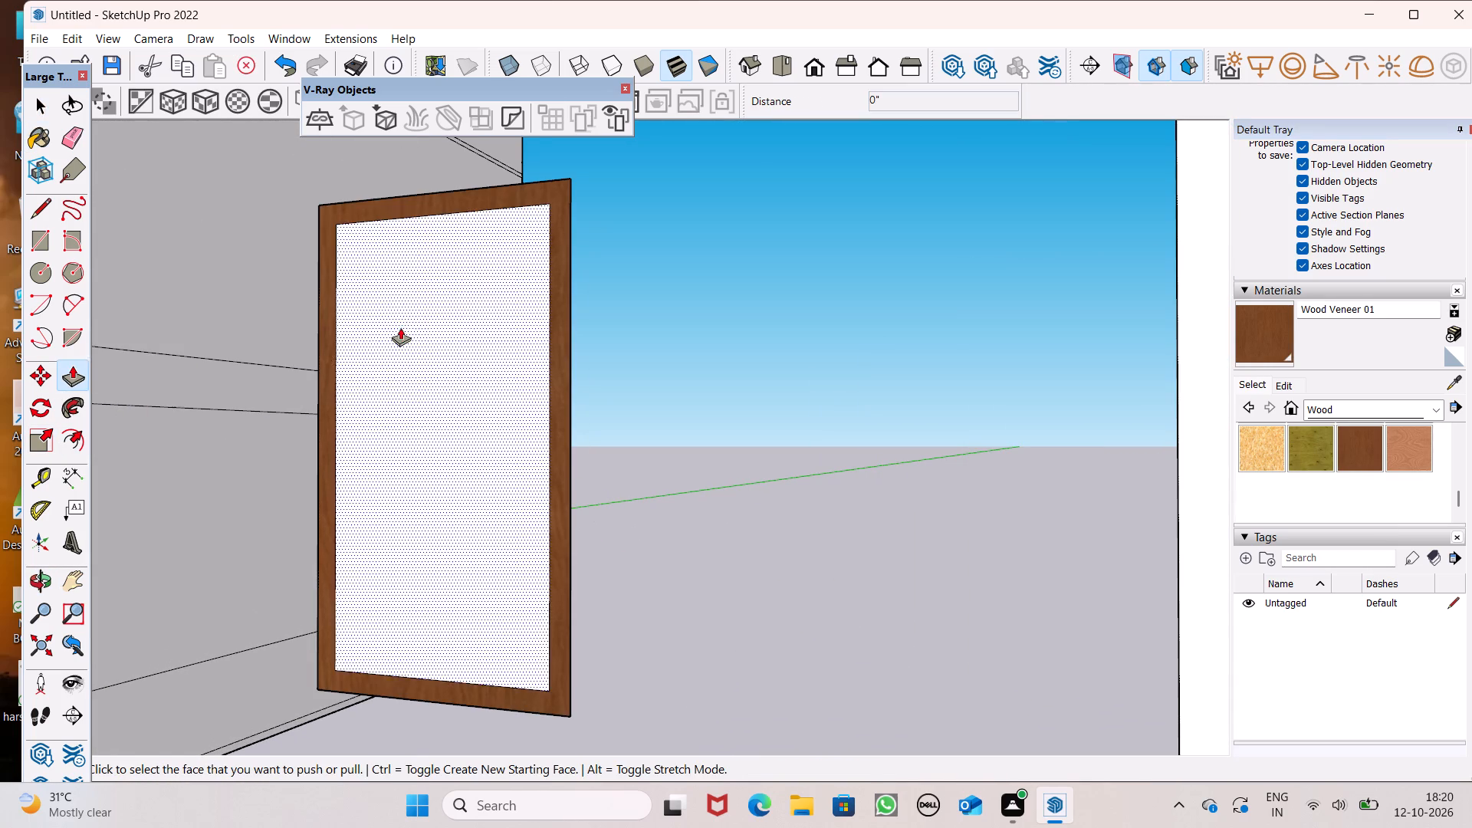
scroll(406, 327, down, 3)
middle_drag(539, 360, 287, 535)
scroll(887, 295, down, 2)
middle_drag(861, 453, 741, 505)
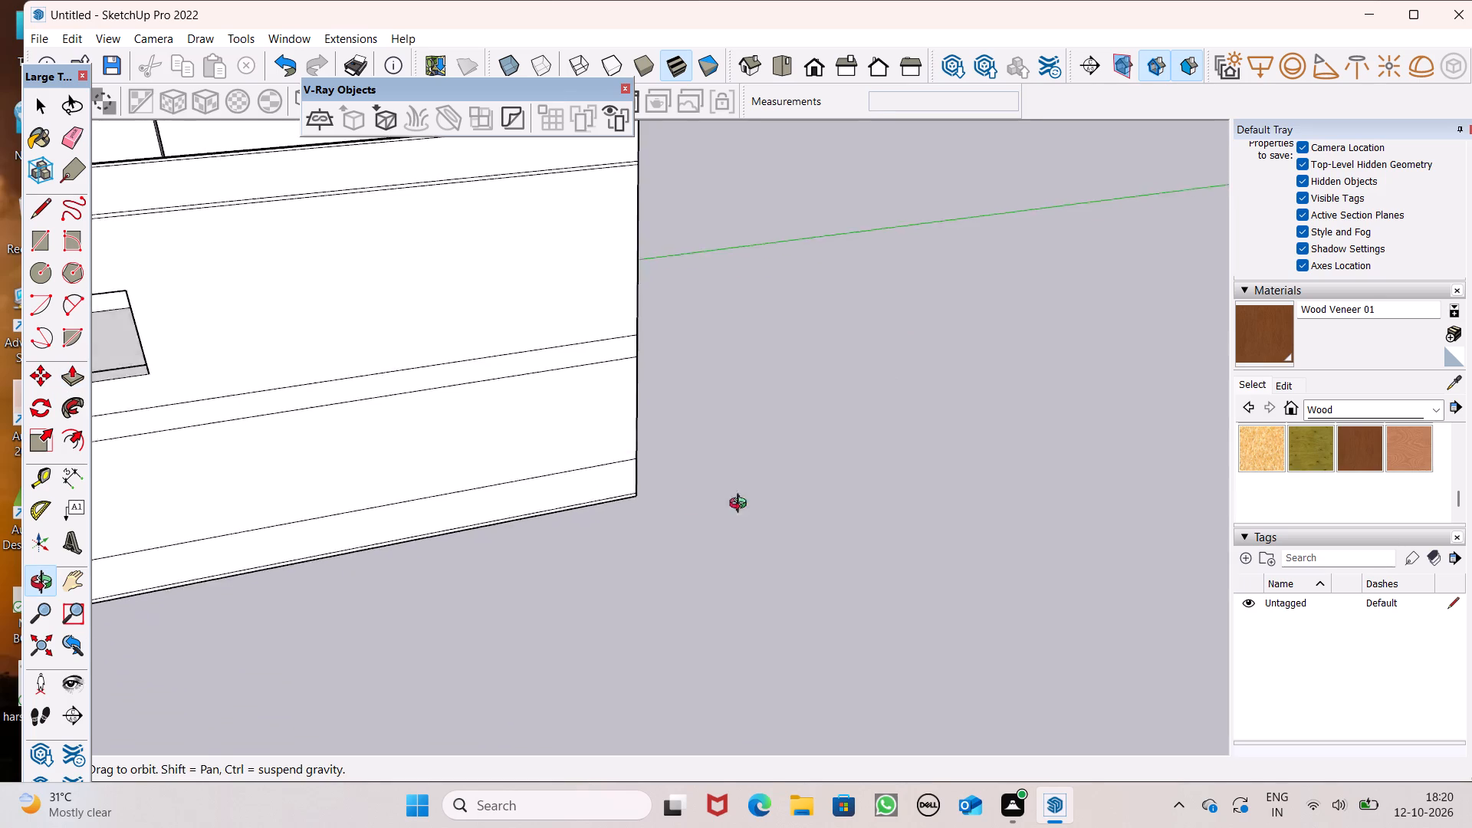
middle_drag(741, 505, 639, 473)
scroll(1011, 253, down, 6)
middle_drag(964, 370, 743, 404)
scroll(491, 329, up, 7)
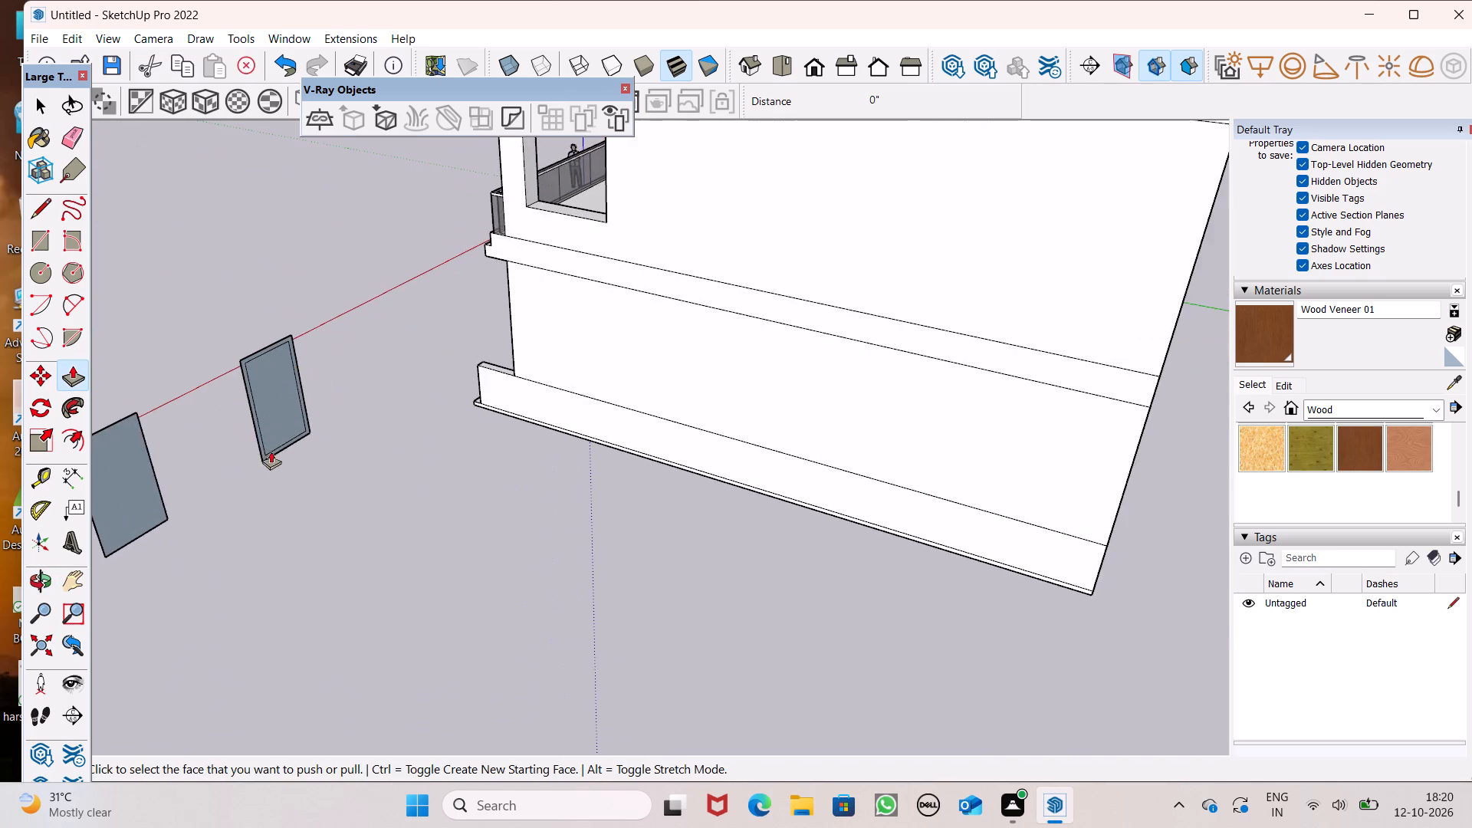
scroll(267, 455, up, 11)
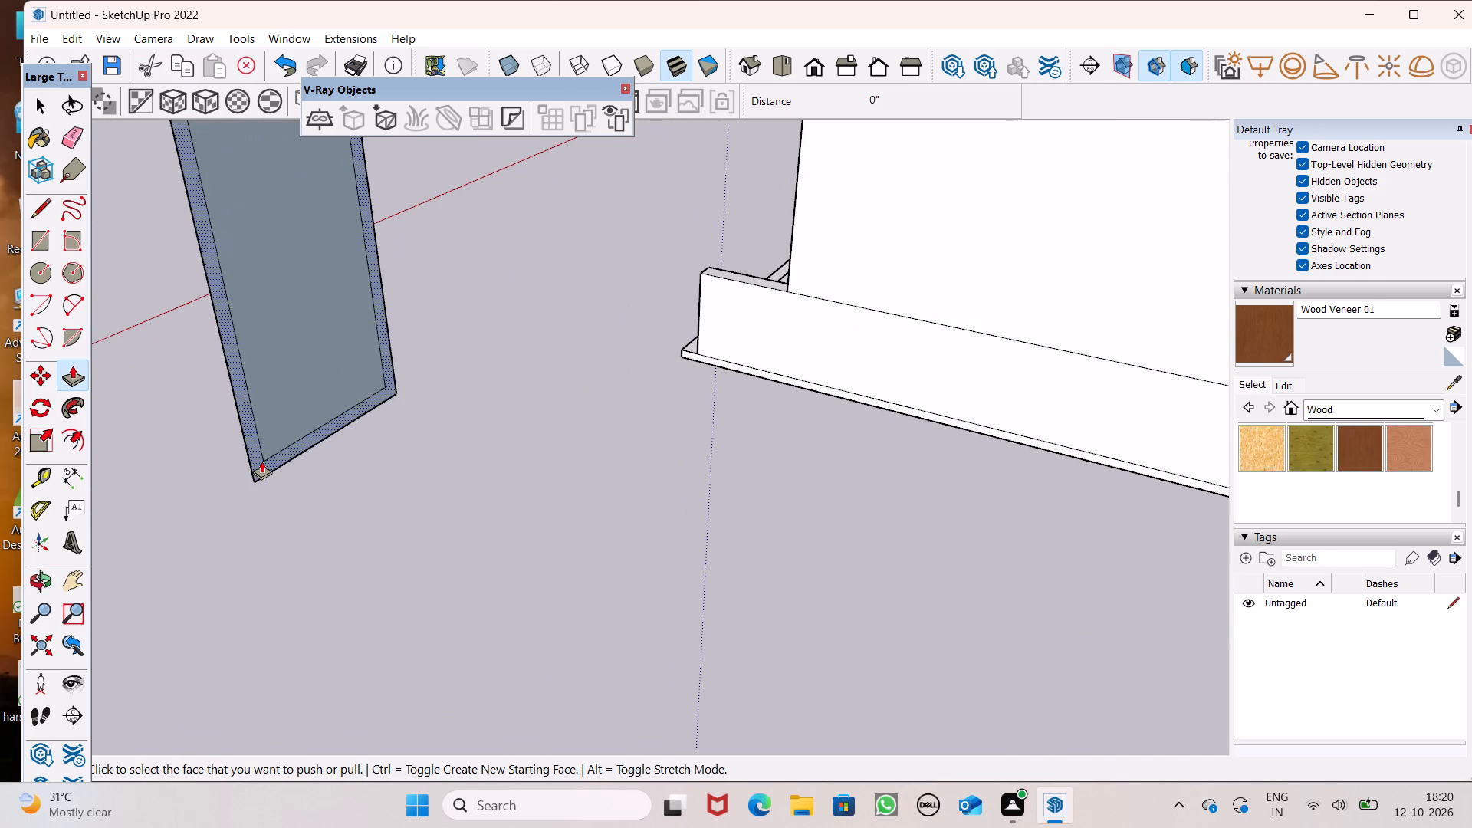
drag(261, 461, 274, 478)
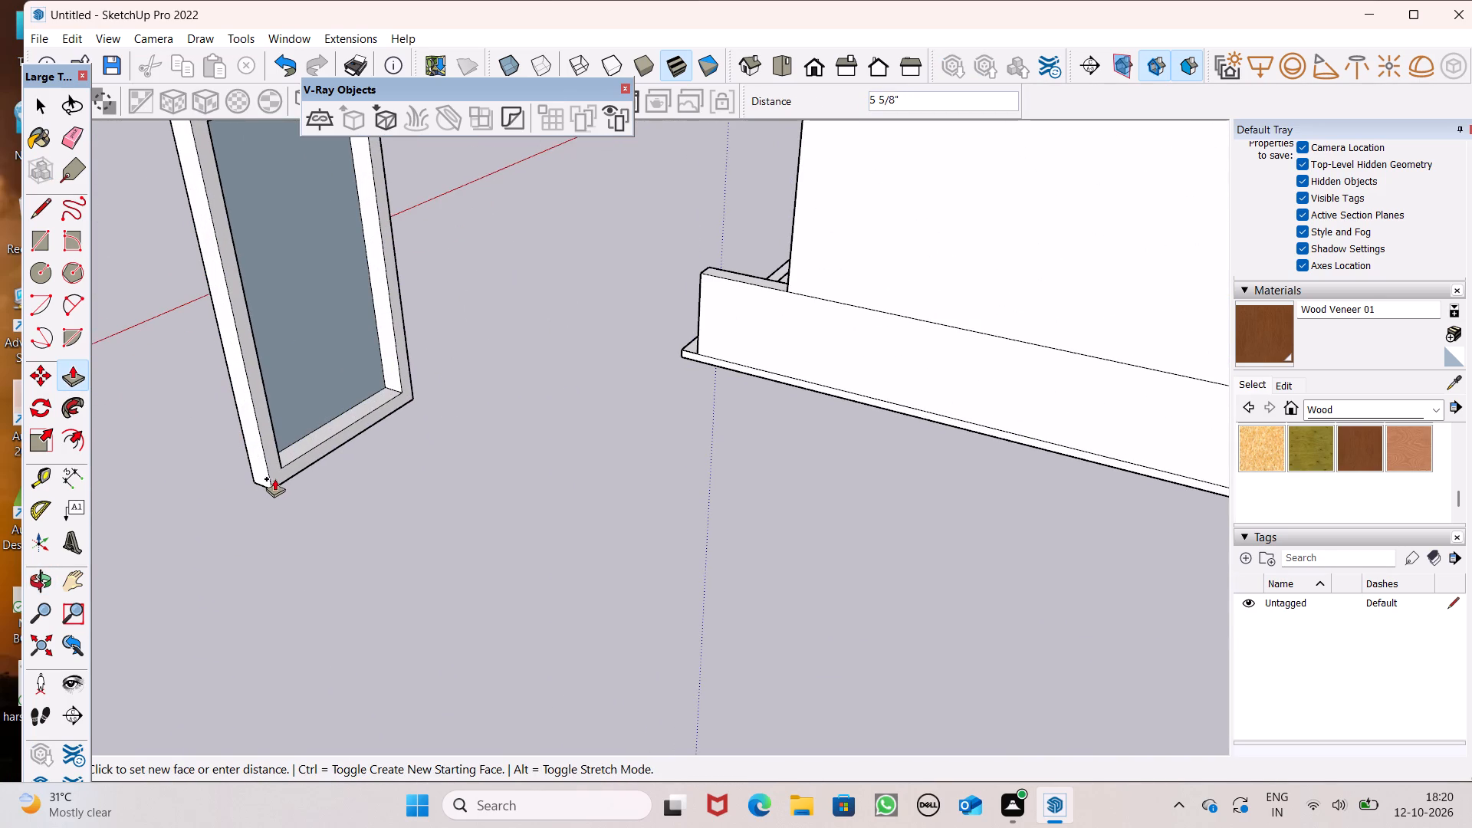
drag(274, 478, 276, 478)
text(9")
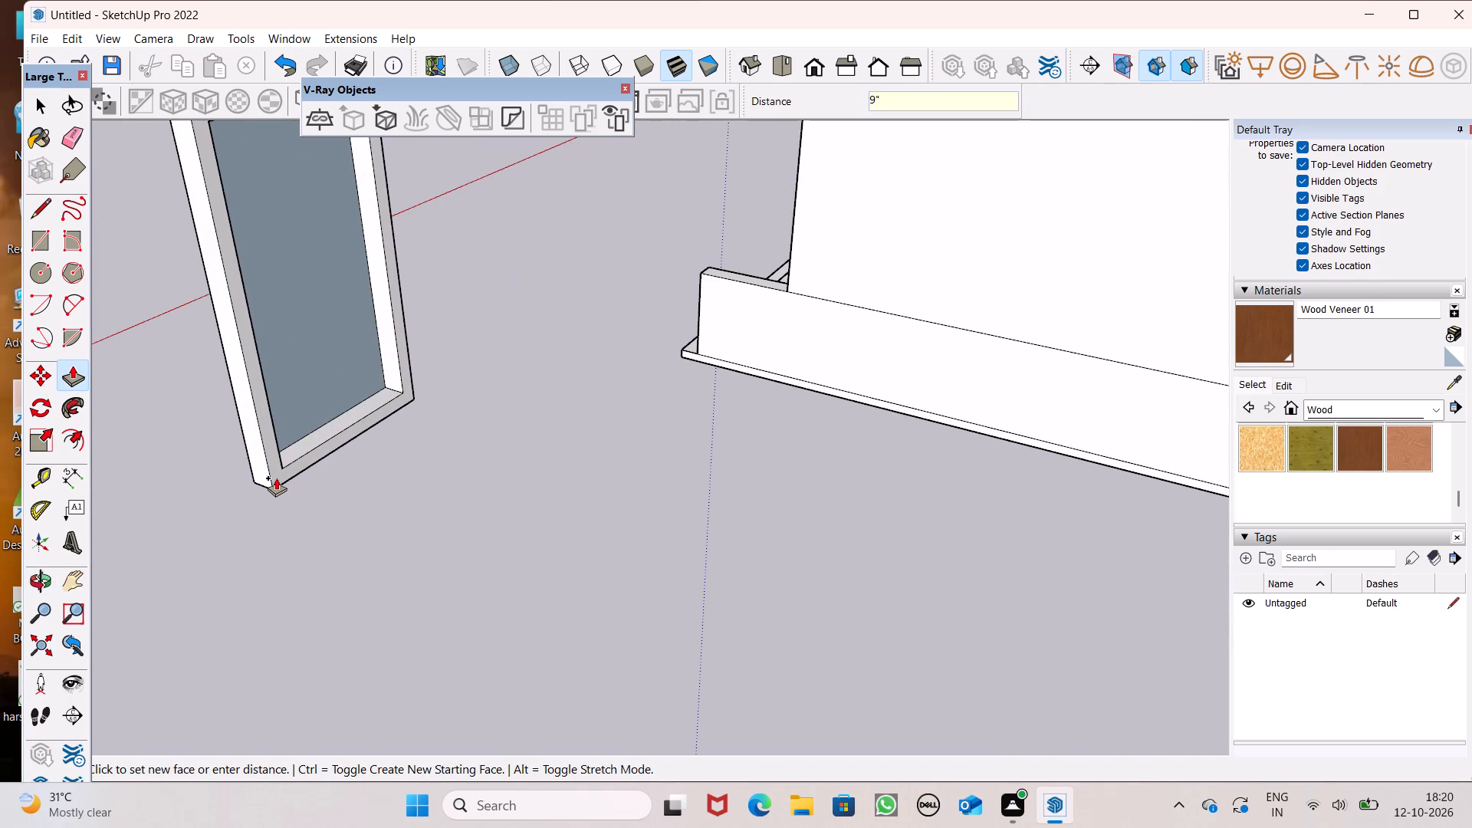
drag(276, 478, 281, 478)
key(BackSpace)
key(BackSpace)
key(6)
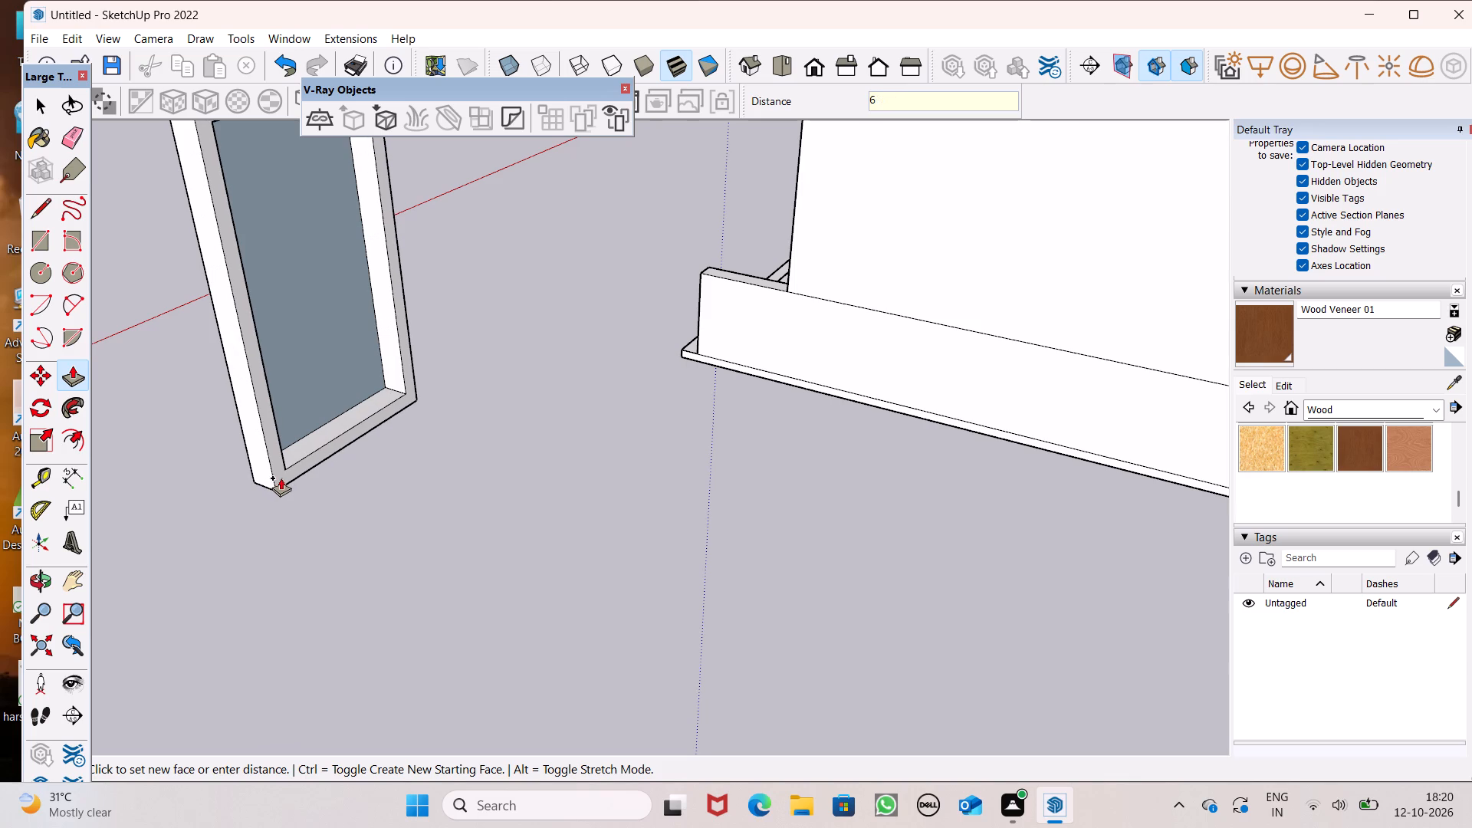
drag(281, 478, 281, 481)
key(shift+Return)
key(shift+quotedbl)
key(Return)
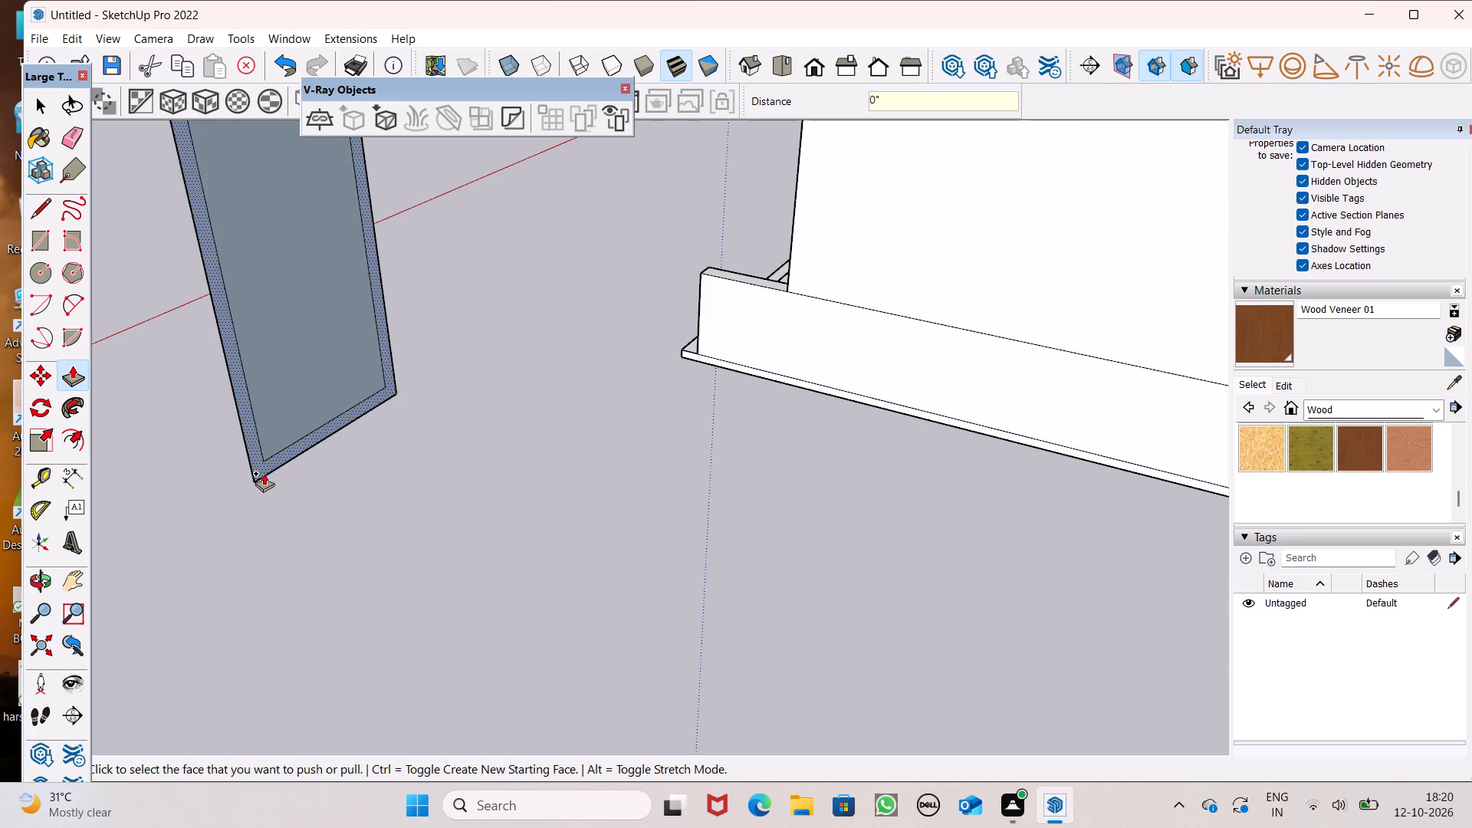
drag(264, 473, 279, 483)
key(6)
key(shift+quotedbl)
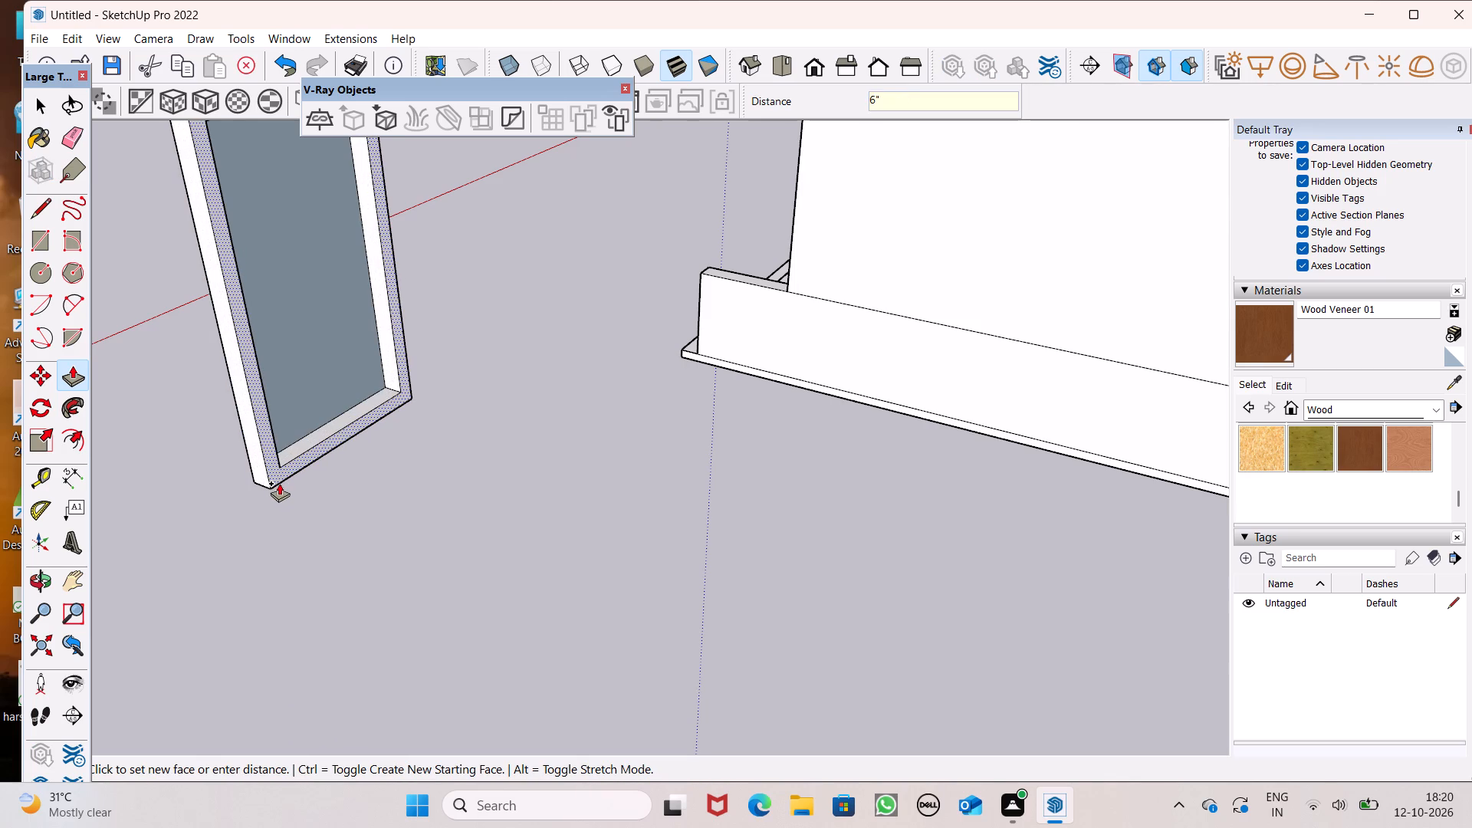
drag(279, 483, 280, 482)
key(Return)
key(space)
Repaint the extruded frame's front border with Wood Veneer 01.
scroll(555, 368, down, 3)
middle_drag(559, 406, 968, 342)
scroll(561, 406, up, 1)
scroll(854, 388, down, 5)
scroll(944, 439, up, 1)
middle_drag(999, 467, 1178, 480)
scroll(1066, 417, down, 4)
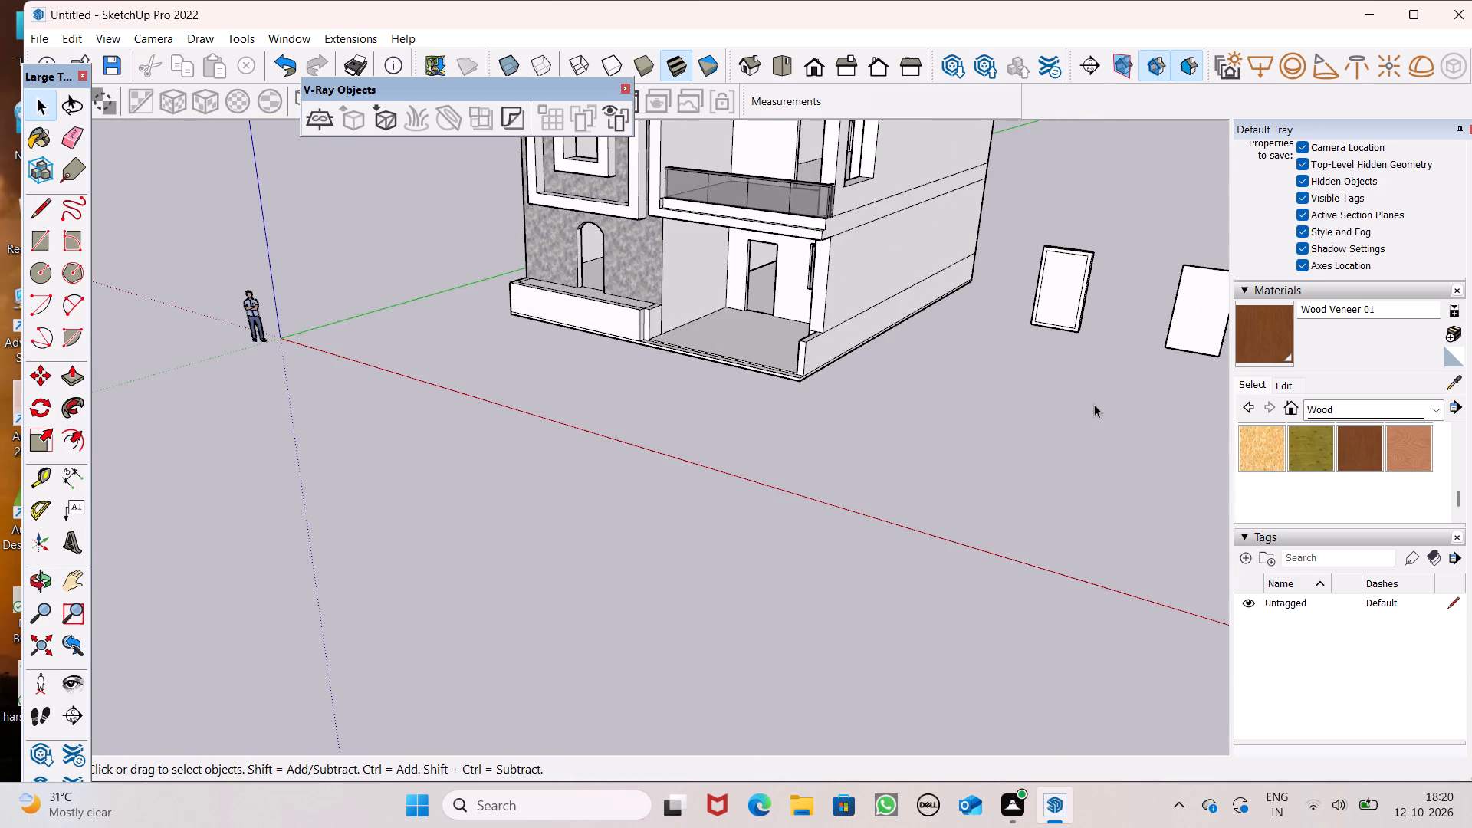
middle_drag(1094, 404, 1175, 425)
click(1244, 331)
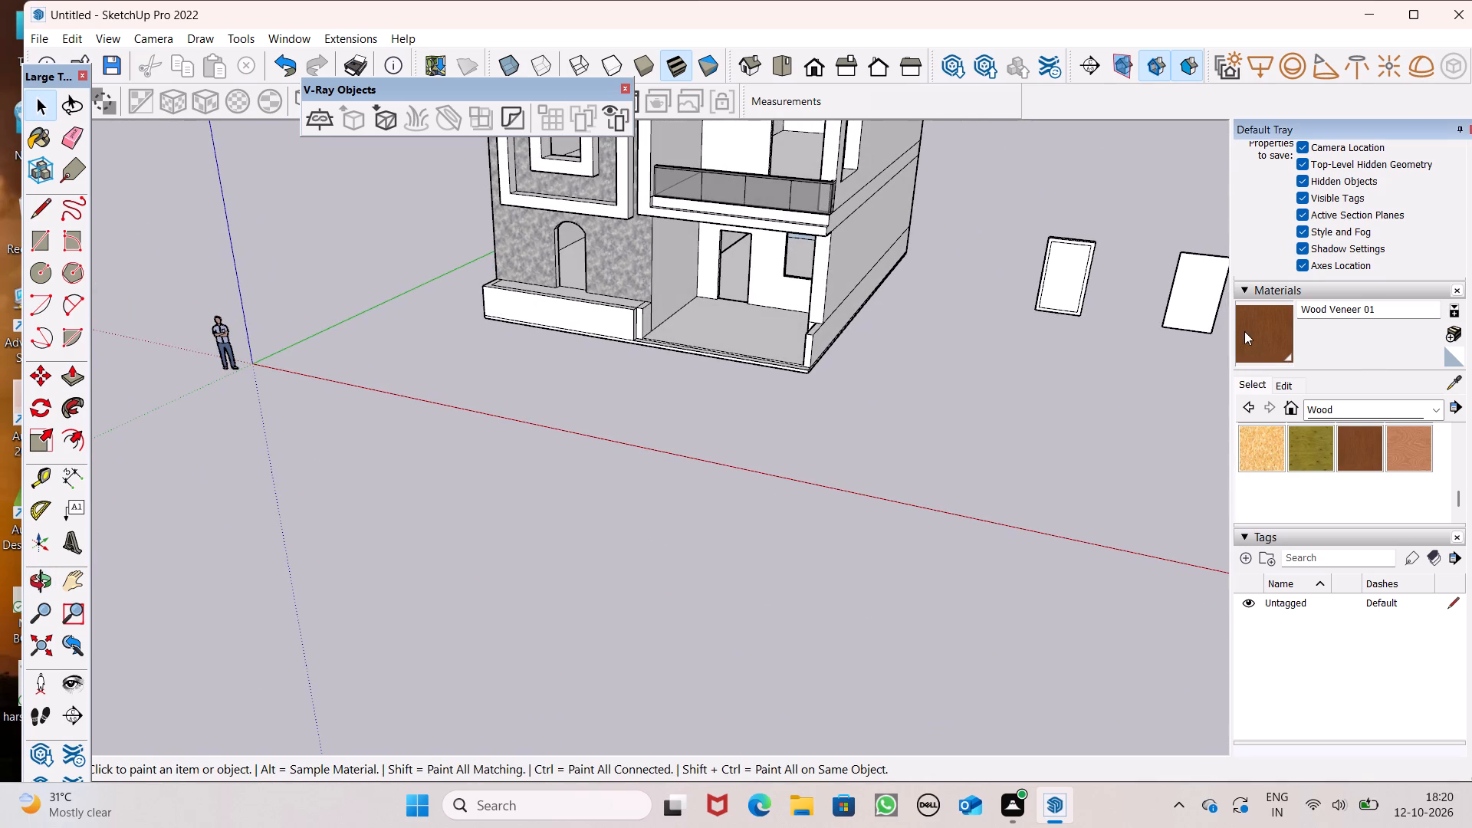
scroll(1202, 253, up, 1)
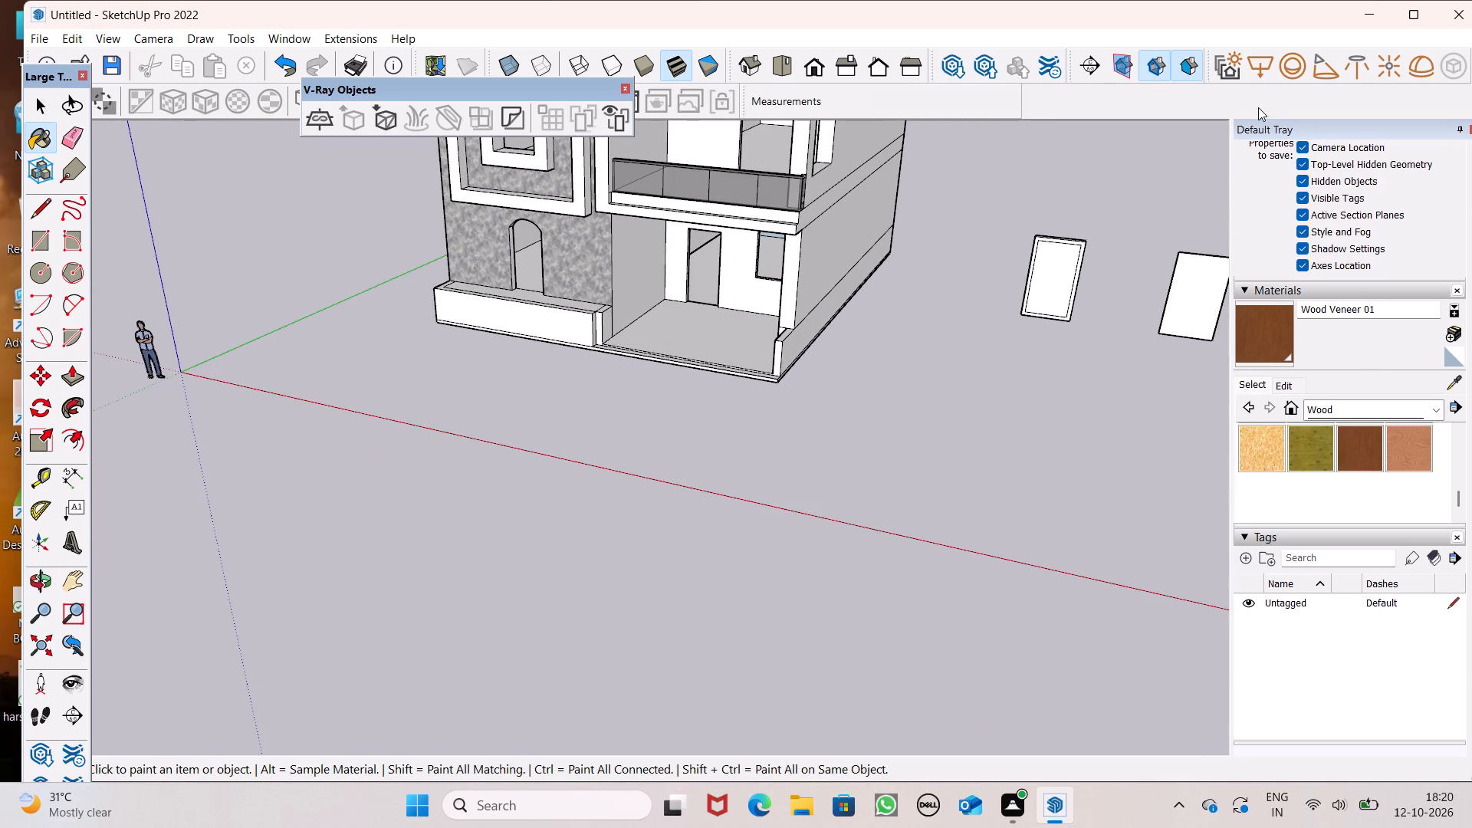
scroll(1226, 182, down, 5)
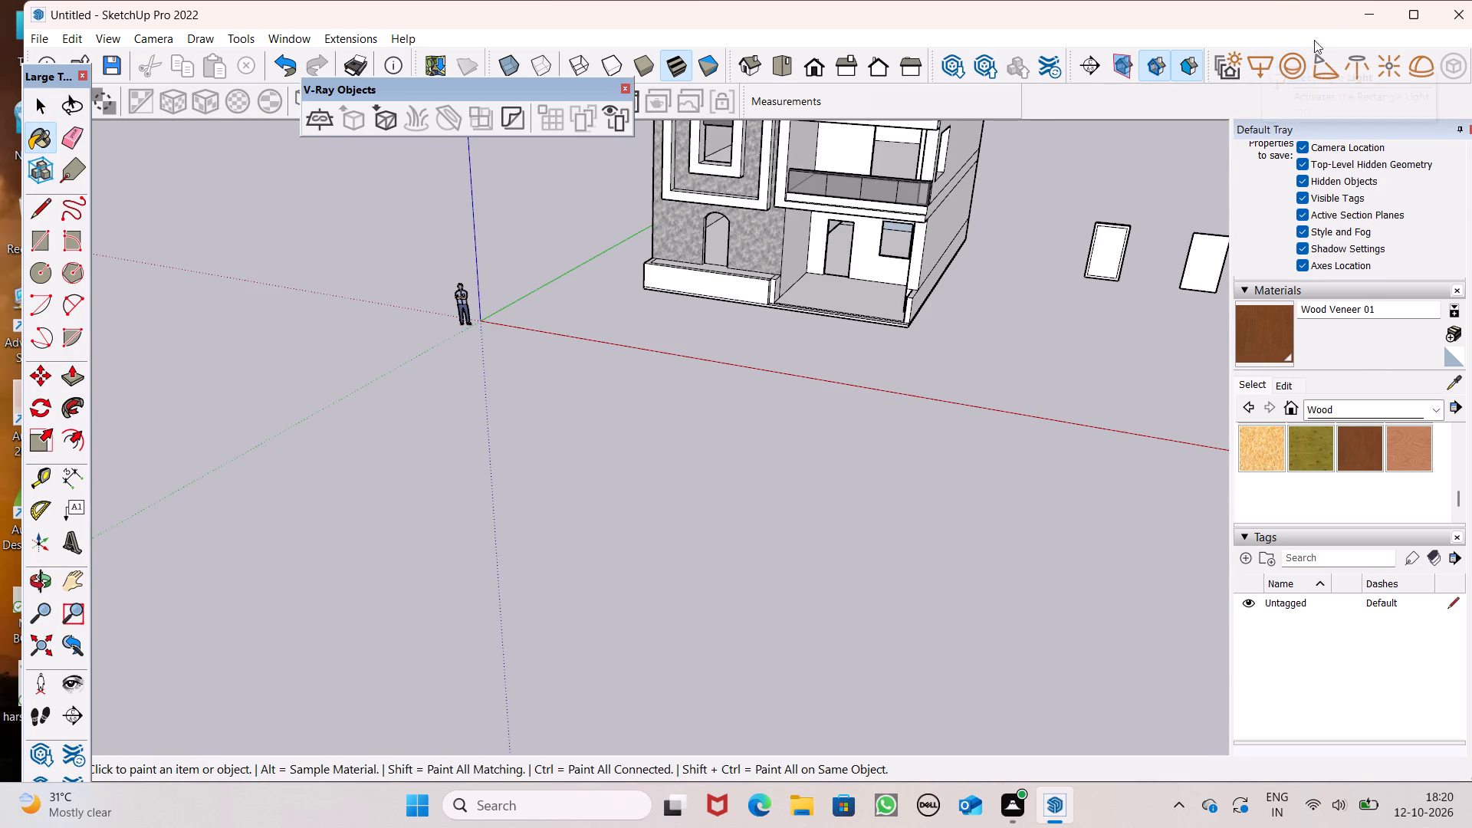
scroll(1246, 136, down, 3)
scroll(1019, 194, down, 4)
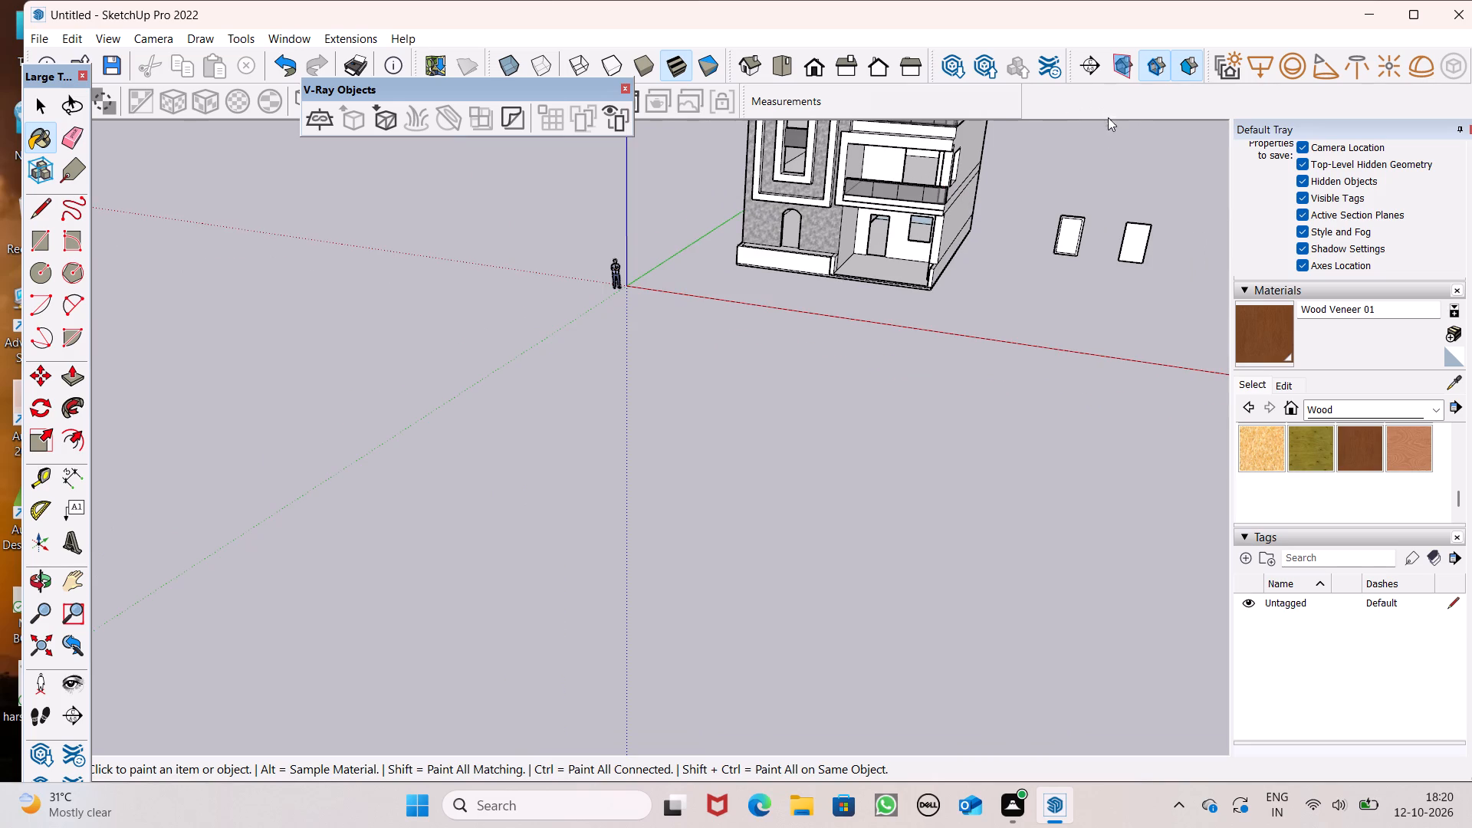
scroll(1113, 147, up, 7)
scroll(1082, 255, up, 20)
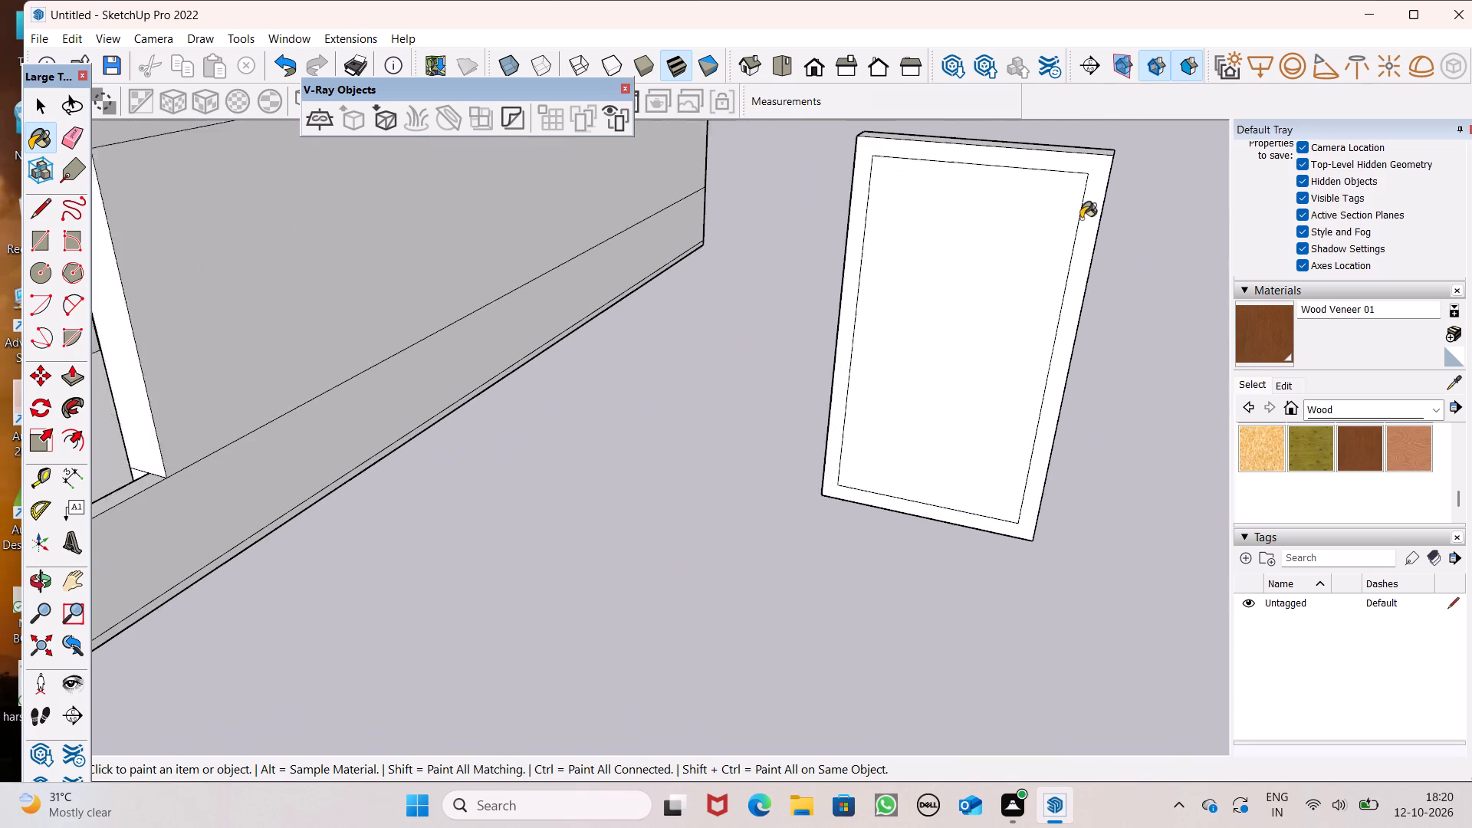
scroll(1081, 219, up, 1)
click(1100, 207)
Paint the frame's top, back and one outer side, plus one inner side and the inner bottom, with Wood Veneer 01.
scroll(1099, 206, down, 3)
middle_drag(1106, 233, 905, 384)
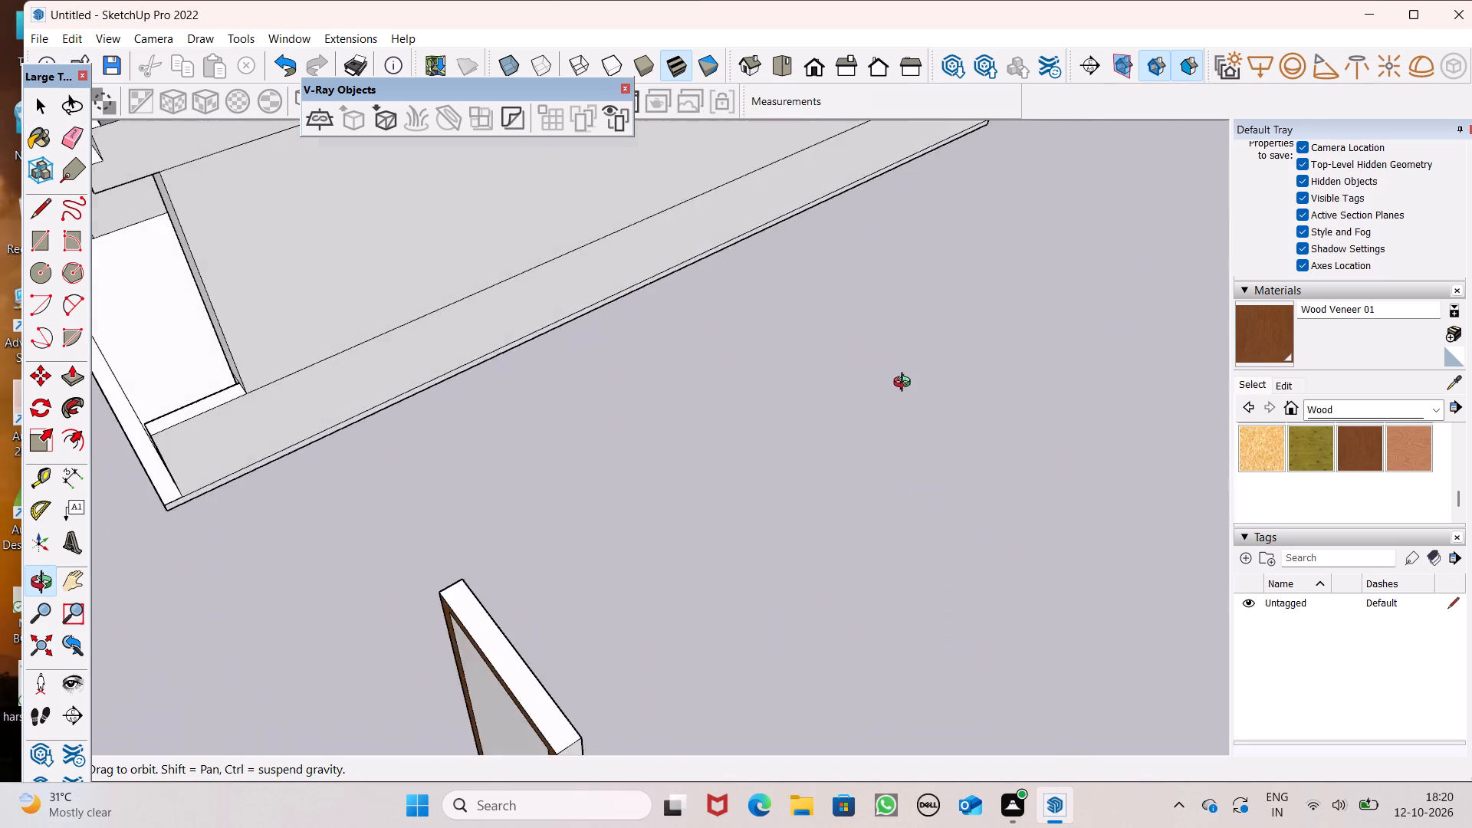
middle_drag(905, 384, 762, 403)
click(163, 580)
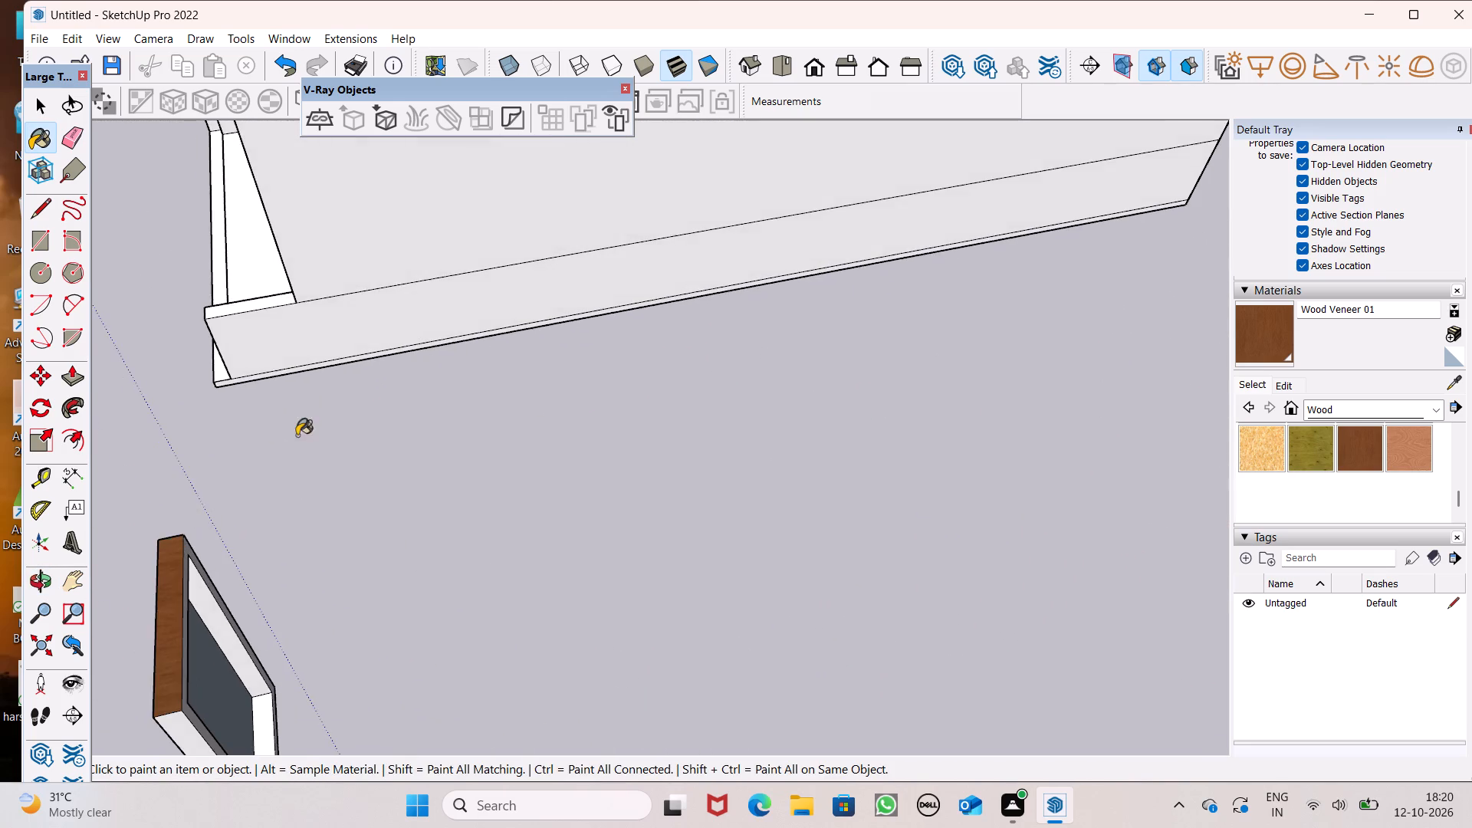
scroll(303, 438, down, 4)
middle_drag(412, 560, 235, 559)
middle_drag(230, 555, 207, 540)
scroll(430, 274, down, 3)
middle_drag(424, 362, 314, 402)
scroll(240, 265, up, 15)
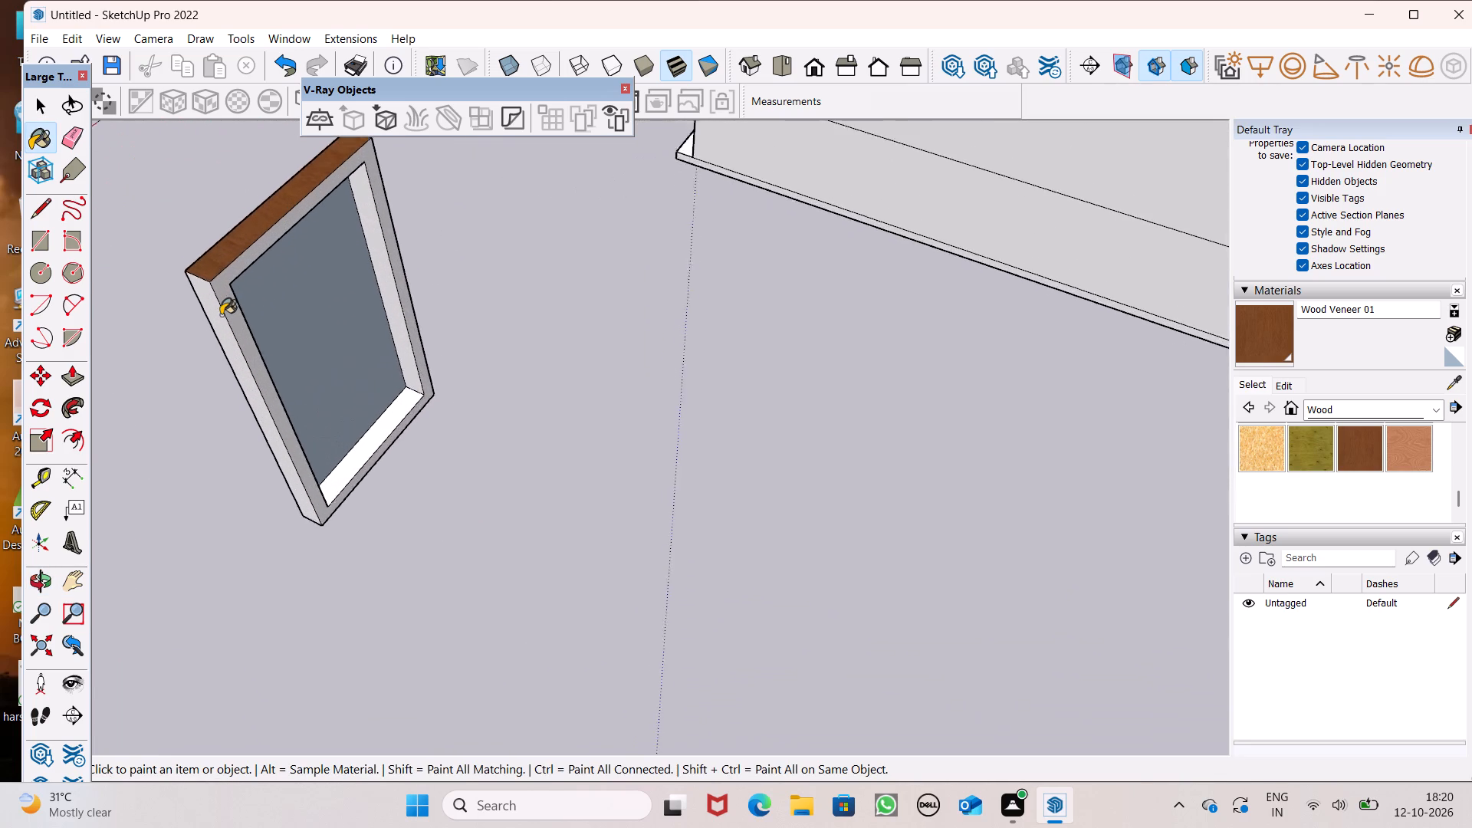
scroll(221, 315, up, 8)
click(239, 280)
click(198, 294)
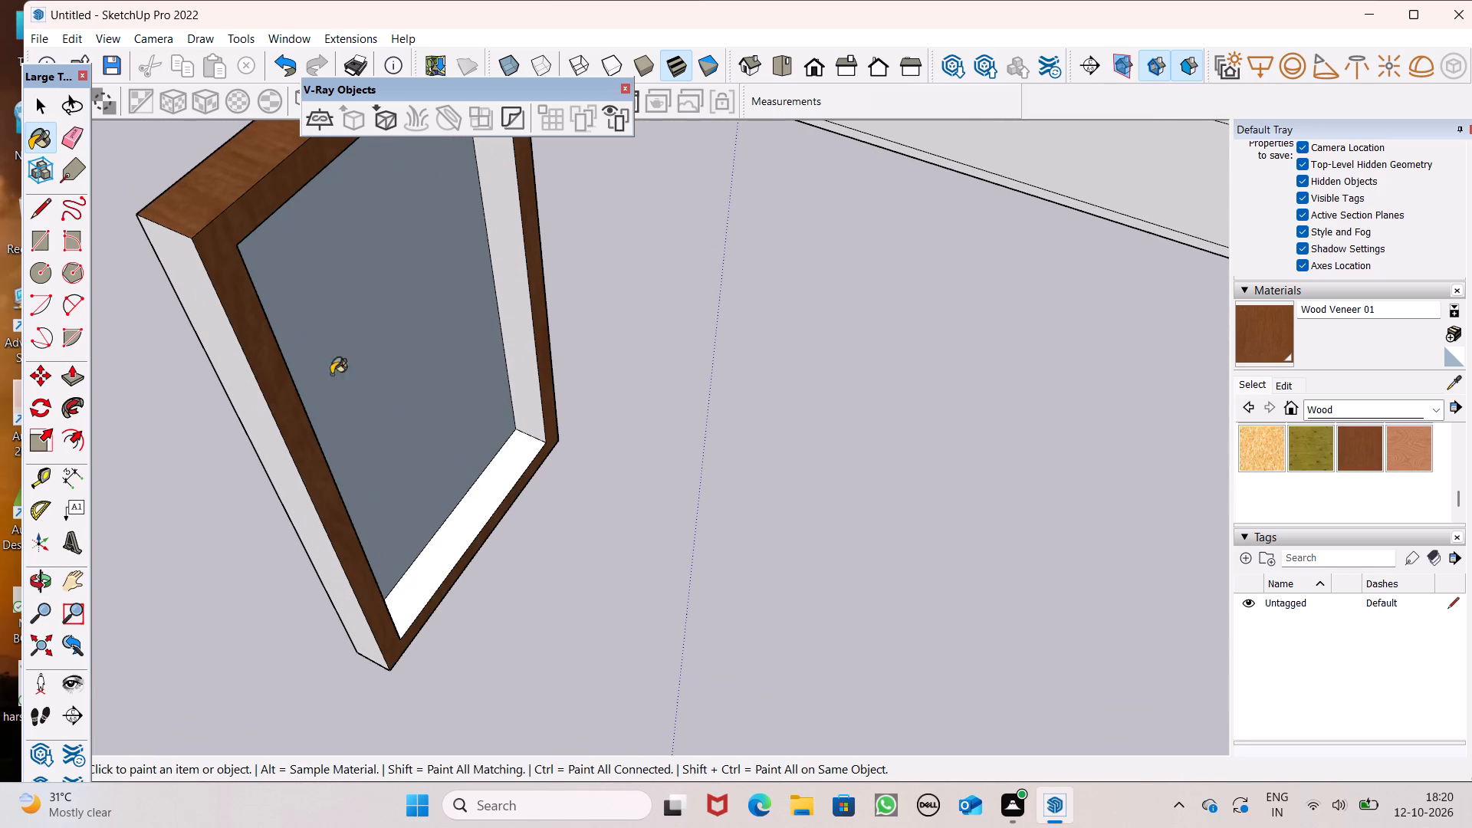
click(526, 322)
click(504, 478)
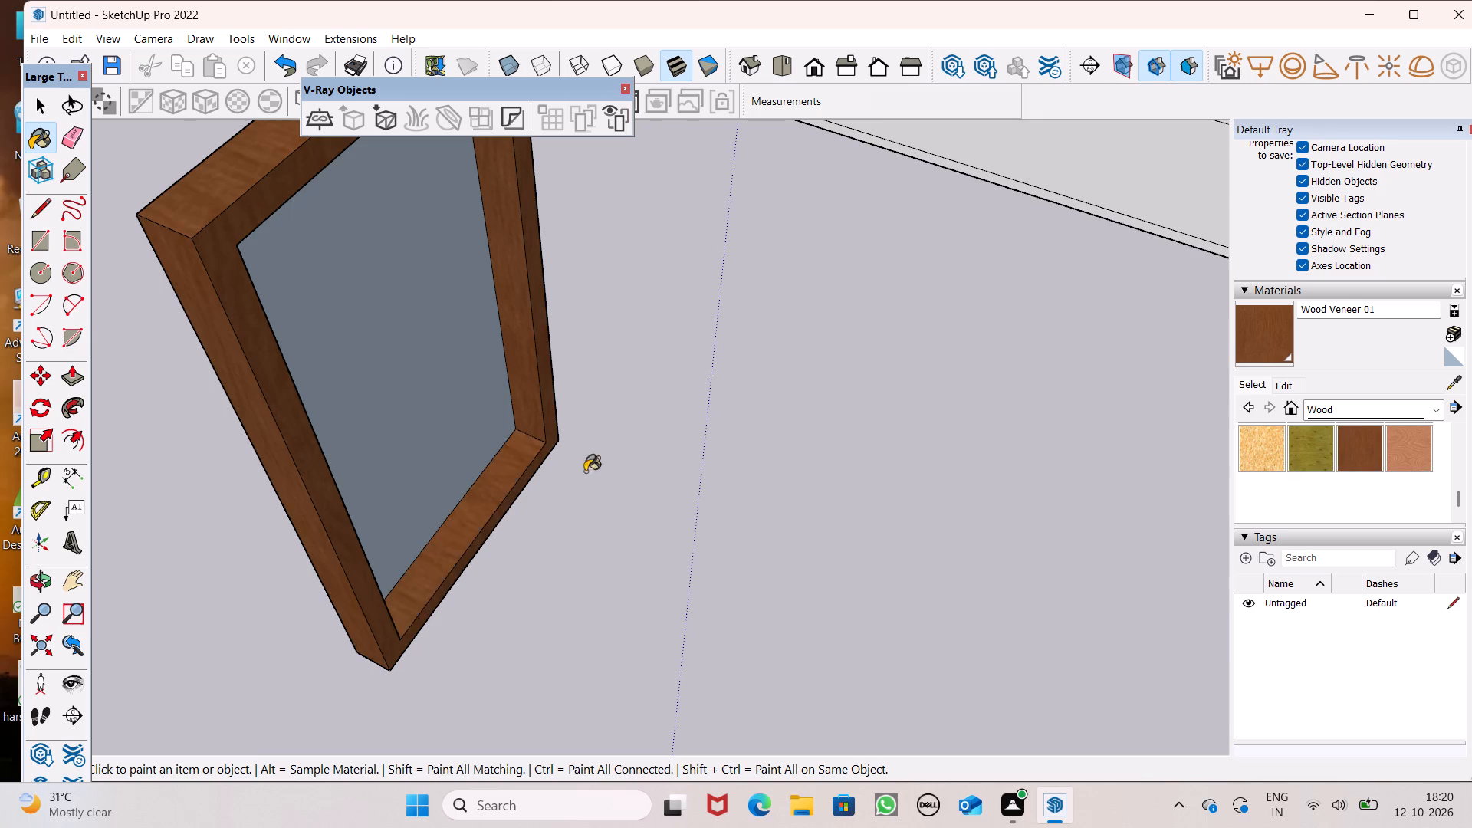
Paint the frame's remaining unpainted side faces with Wood Veneer 01.
scroll(609, 424, down, 4)
middle_drag(613, 436, 172, 370)
scroll(396, 248, up, 6)
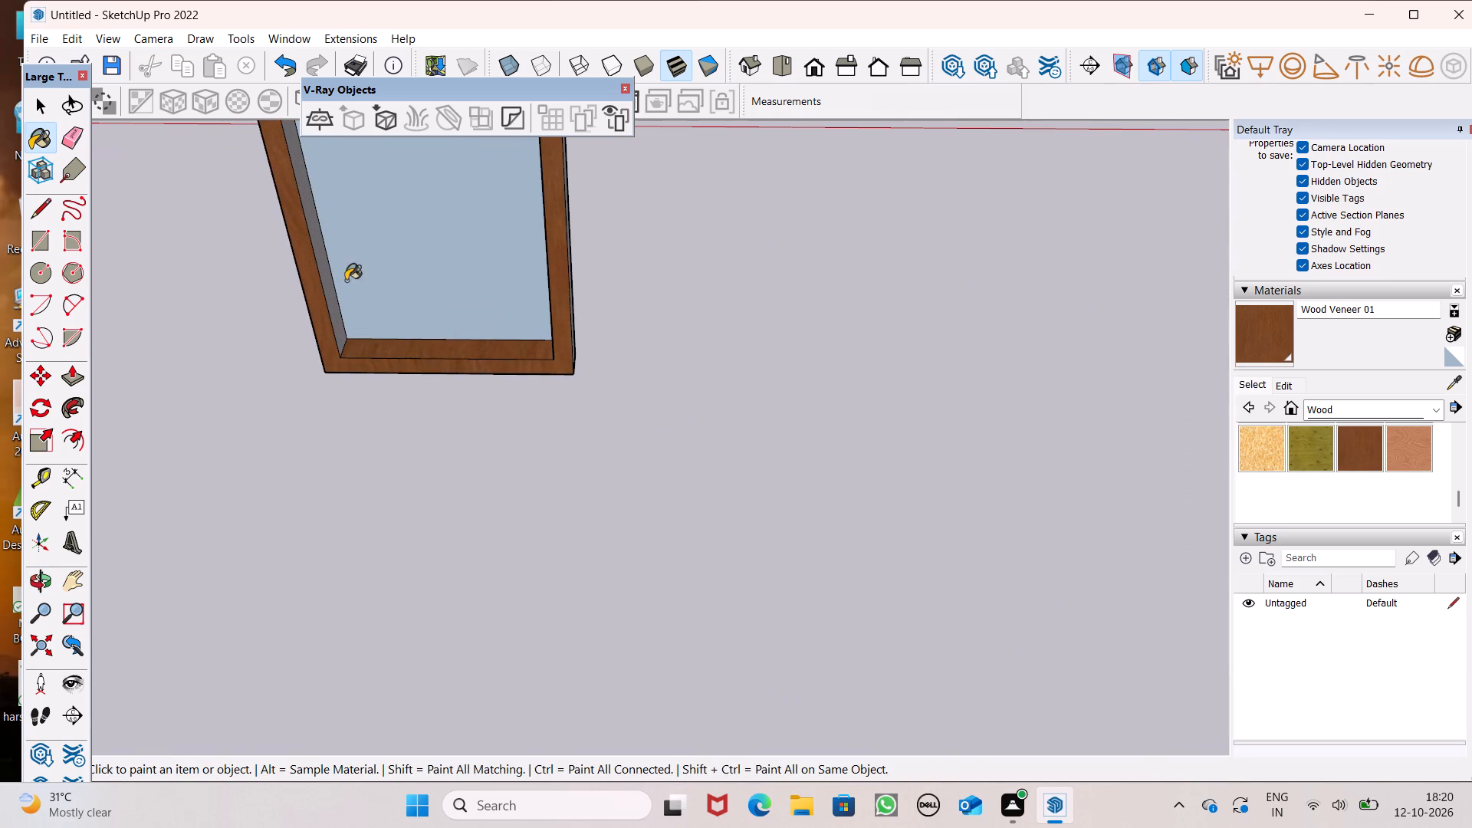
click(325, 282)
middle_drag(472, 333, 107, 376)
scroll(620, 356, up, 3)
click(644, 319)
Examine the painted frame from the back and front alongside the house.
scroll(641, 359, down, 10)
middle_drag(641, 449, 1007, 517)
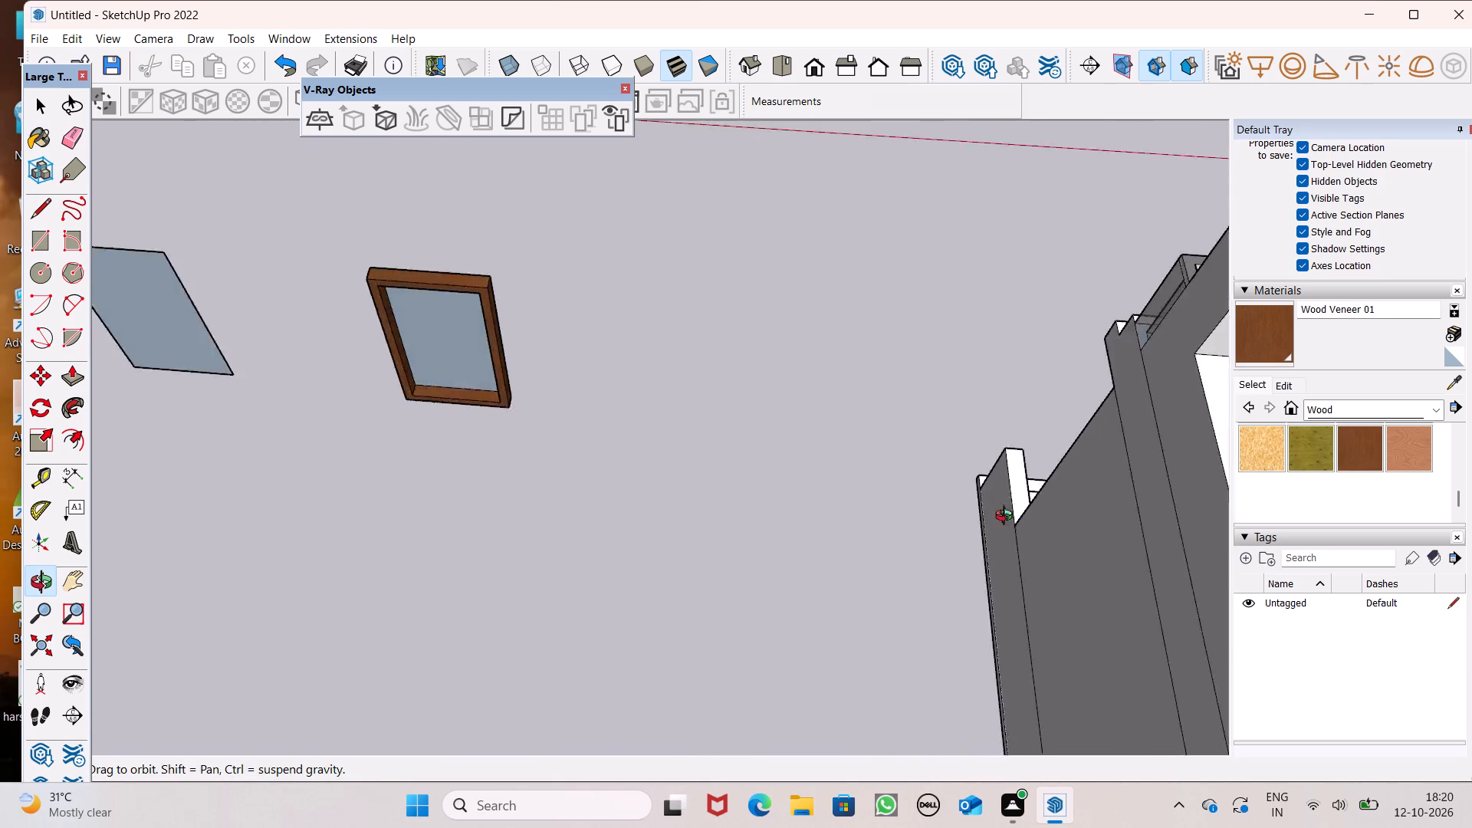
middle_drag(1007, 517, 1260, 516)
scroll(675, 534, up, 1)
middle_drag(674, 534, 1374, 363)
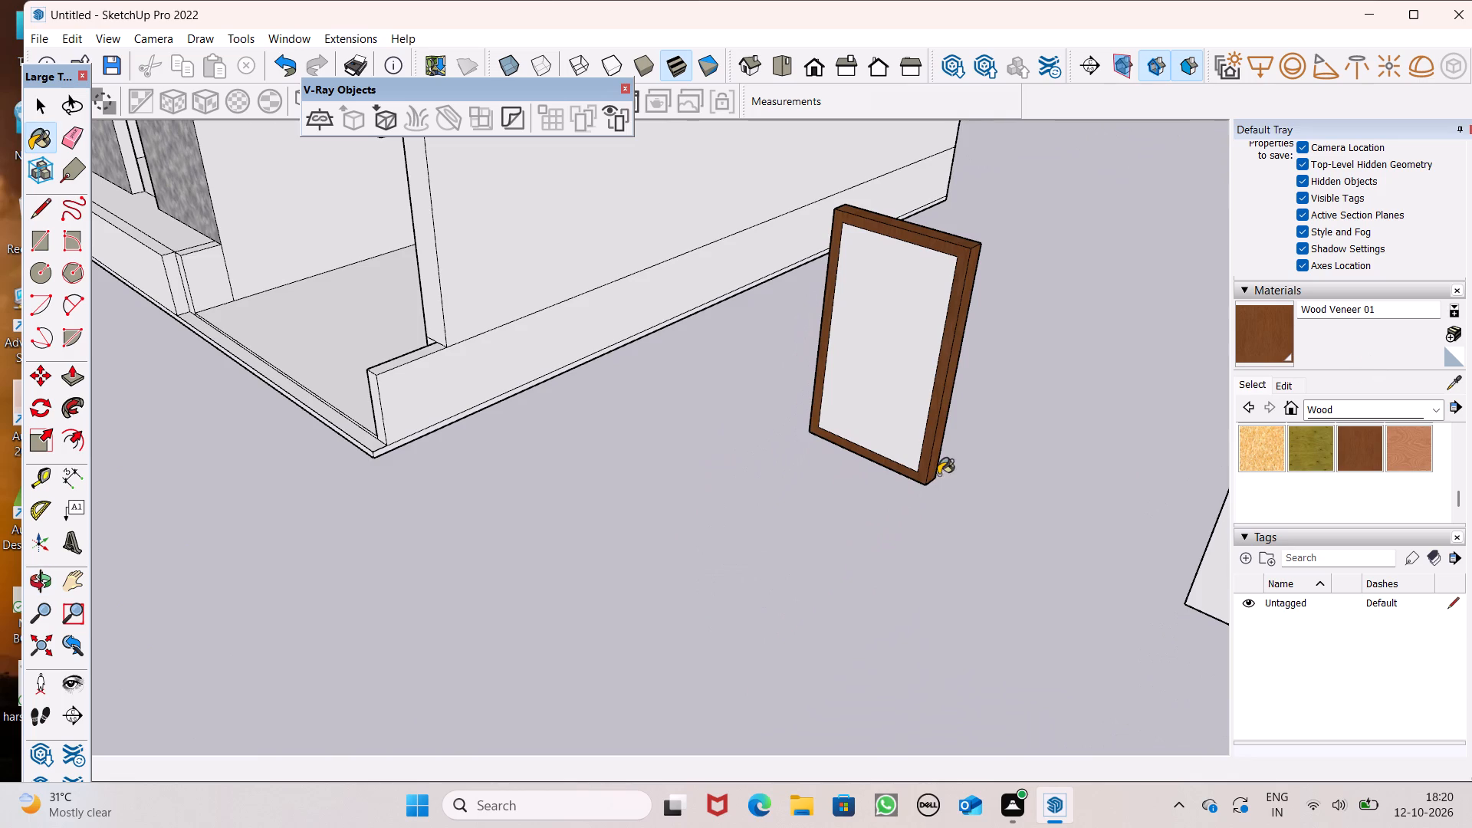
middle_drag(997, 284, 1096, 117)
scroll(1096, 117, up, 1)
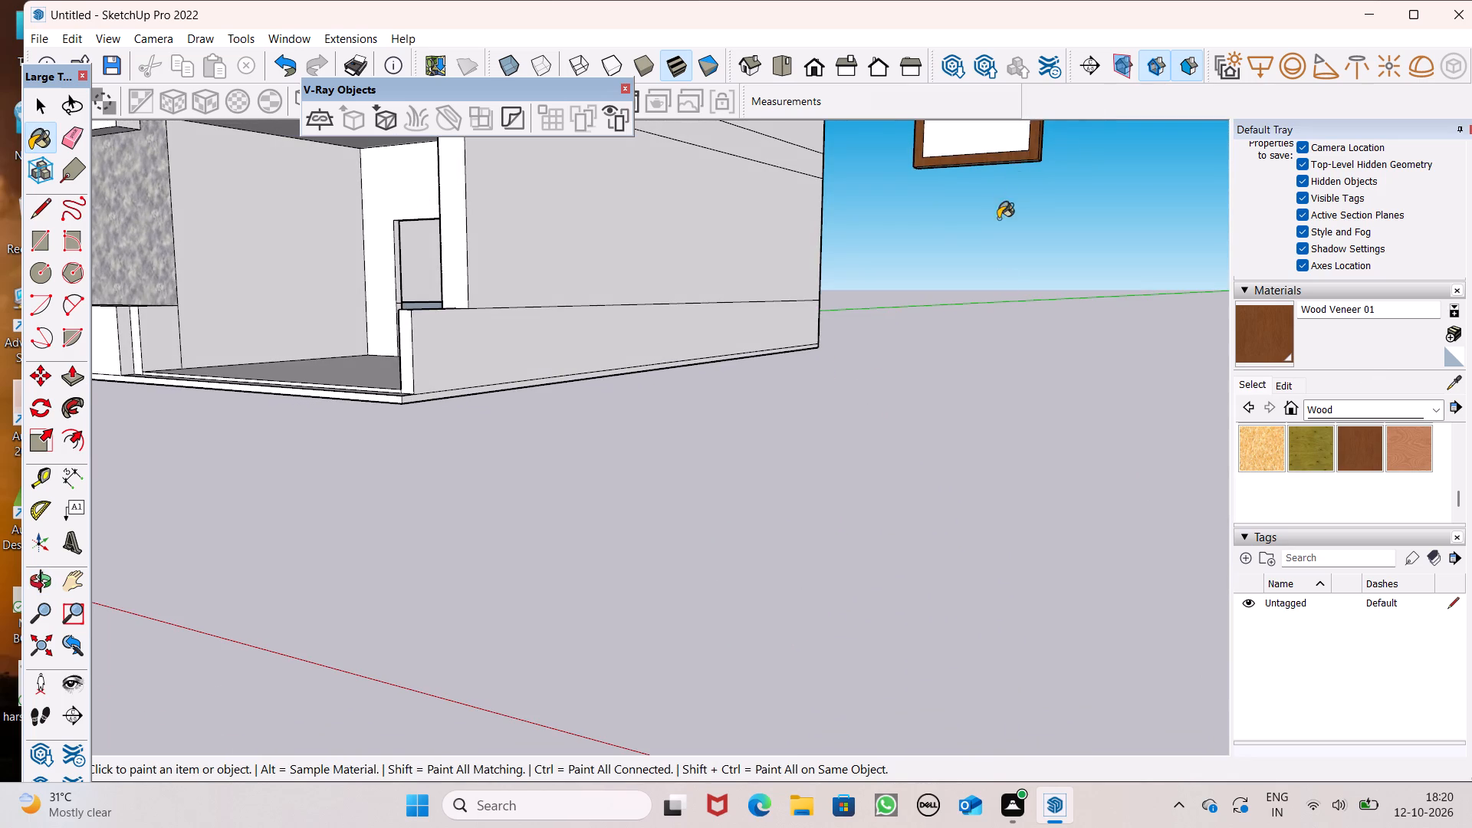
scroll(984, 341, down, 6)
scroll(1067, 411, down, 3)
middle_drag(1052, 439, 1102, 695)
key(space)
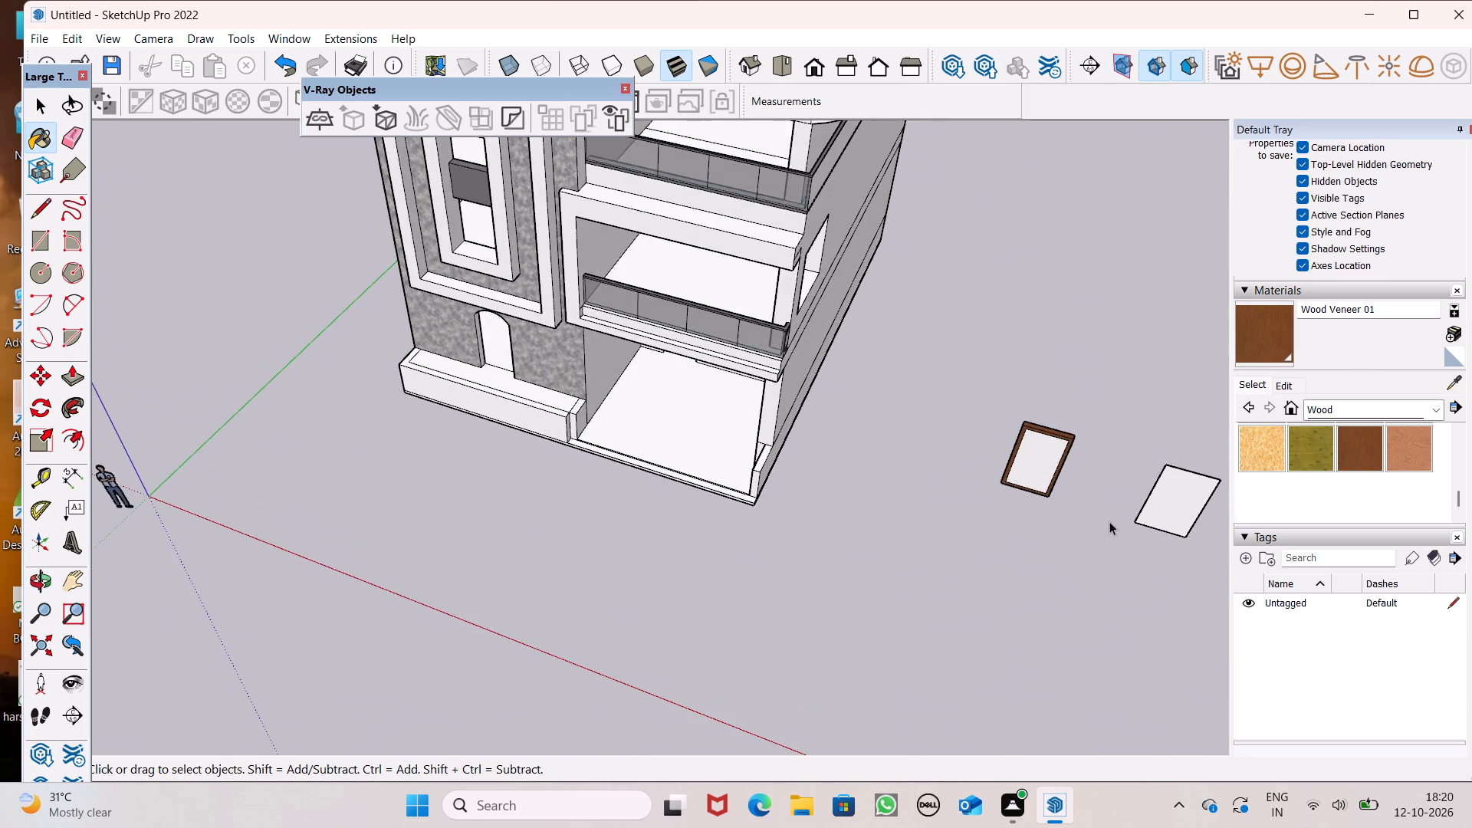
Pull the frame's front border forward about 3/4" from the inner panel.
scroll(1070, 440, up, 11)
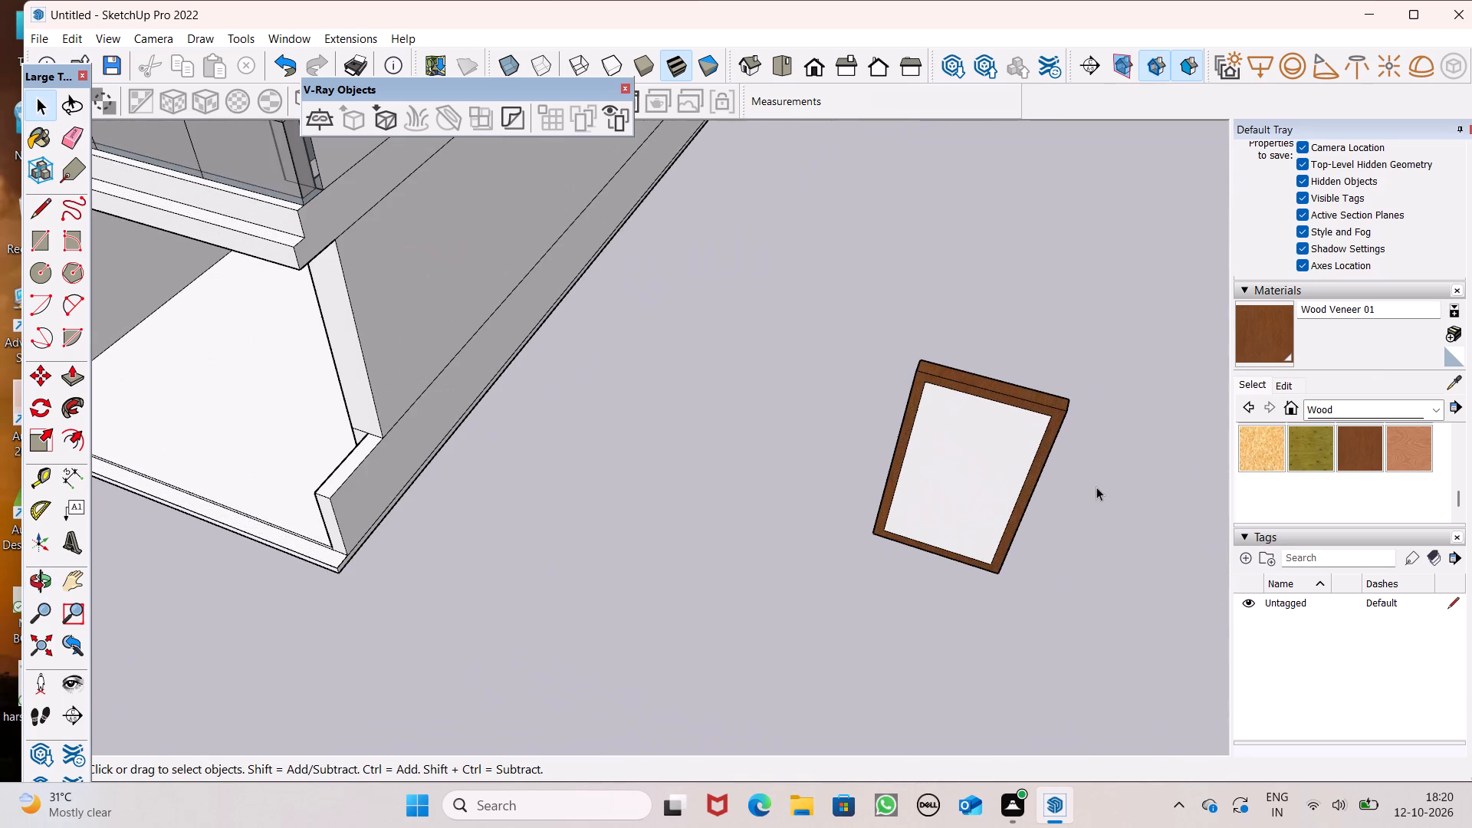
click(80, 376)
scroll(470, 463, down, 2)
scroll(926, 563, up, 7)
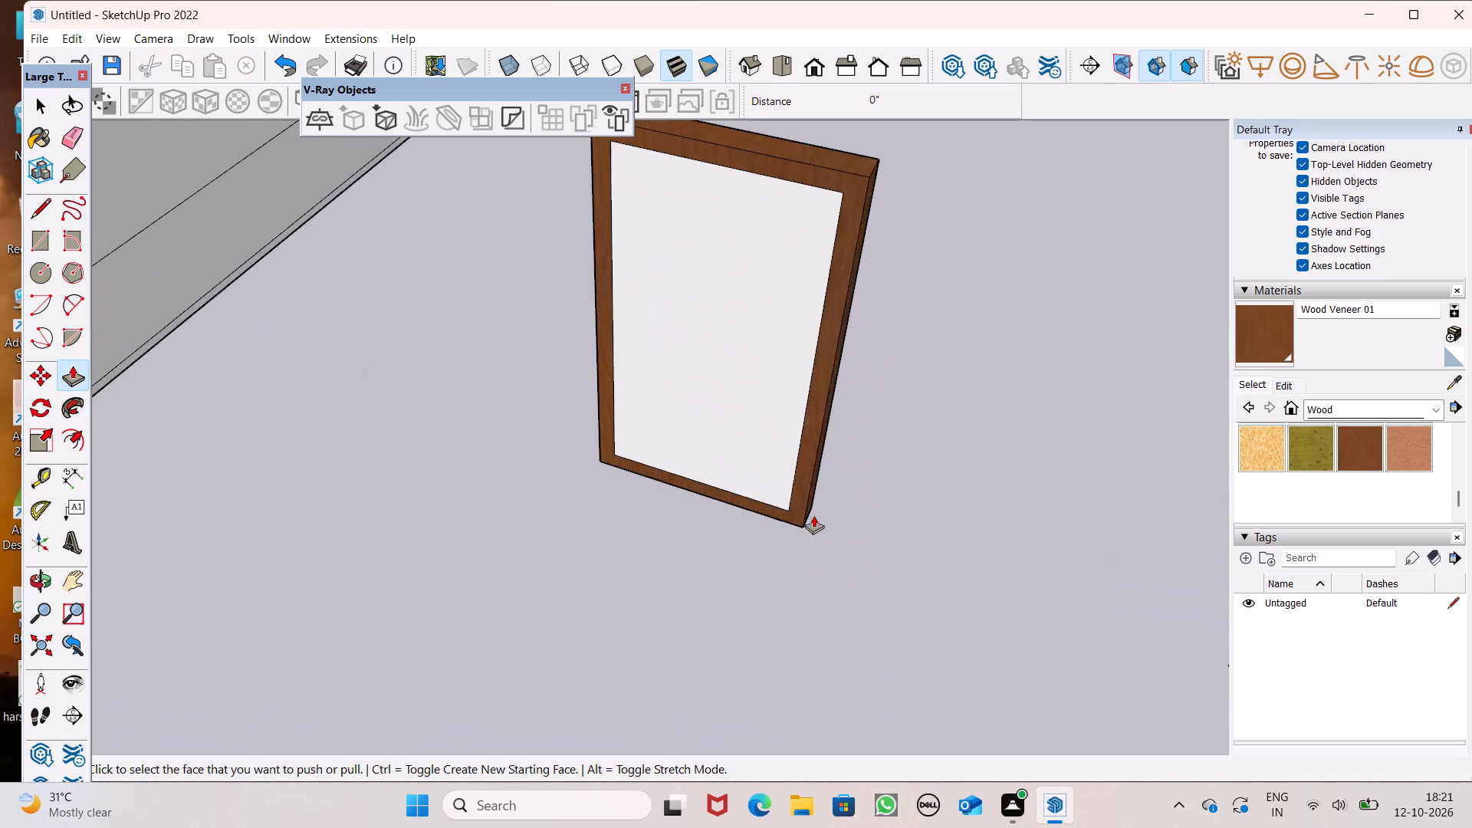
middle_drag(814, 517, 863, 611)
scroll(677, 496, up, 4)
drag(898, 488, 899, 498)
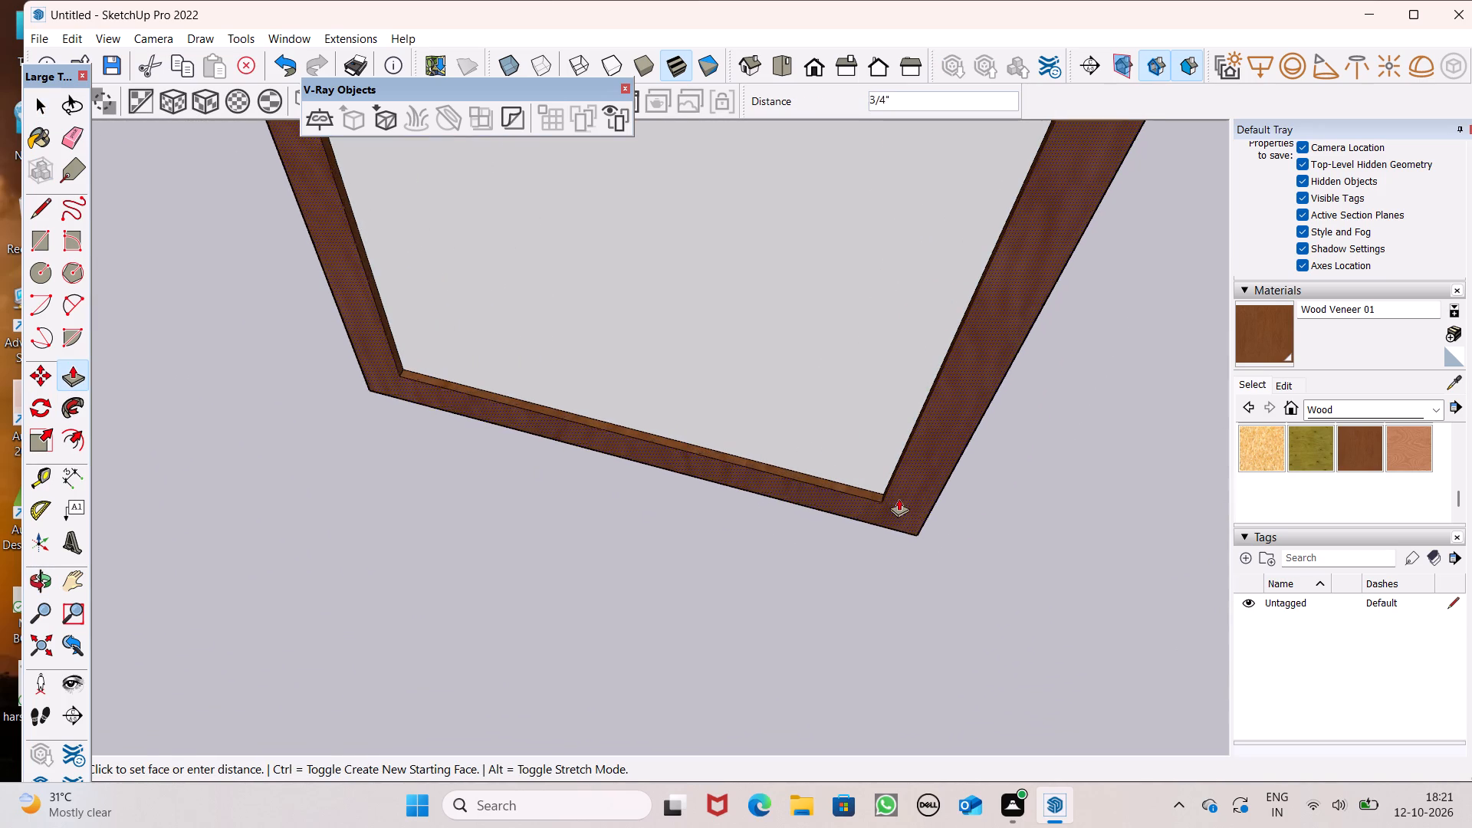
drag(899, 498, 899, 499)
key(space)
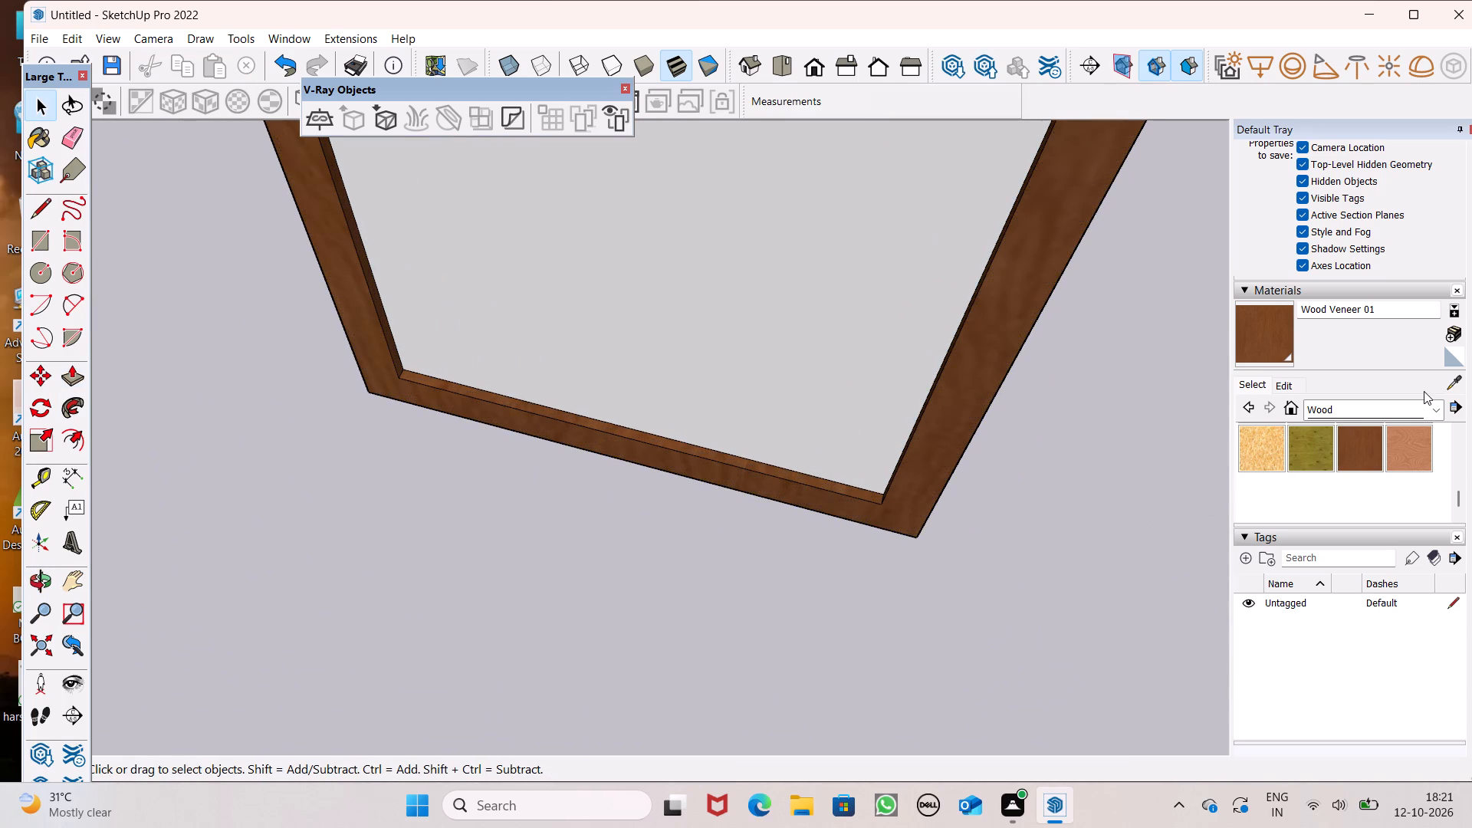
Paint the frame's inner panel with Translucent Glass Gray from the Glass and Mirrors materials.
click(1444, 413)
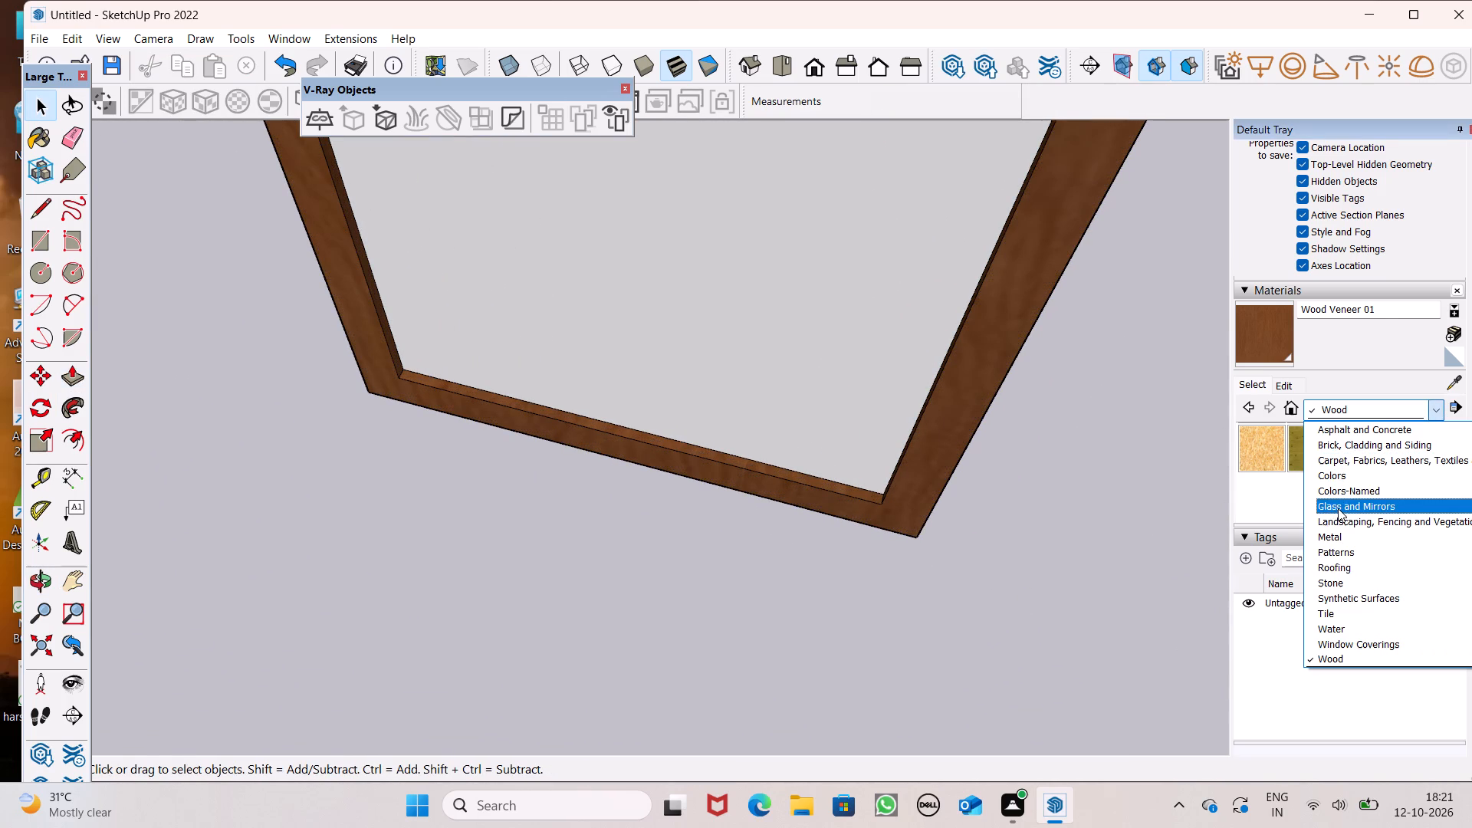
click(1338, 508)
click(1411, 493)
click(865, 317)
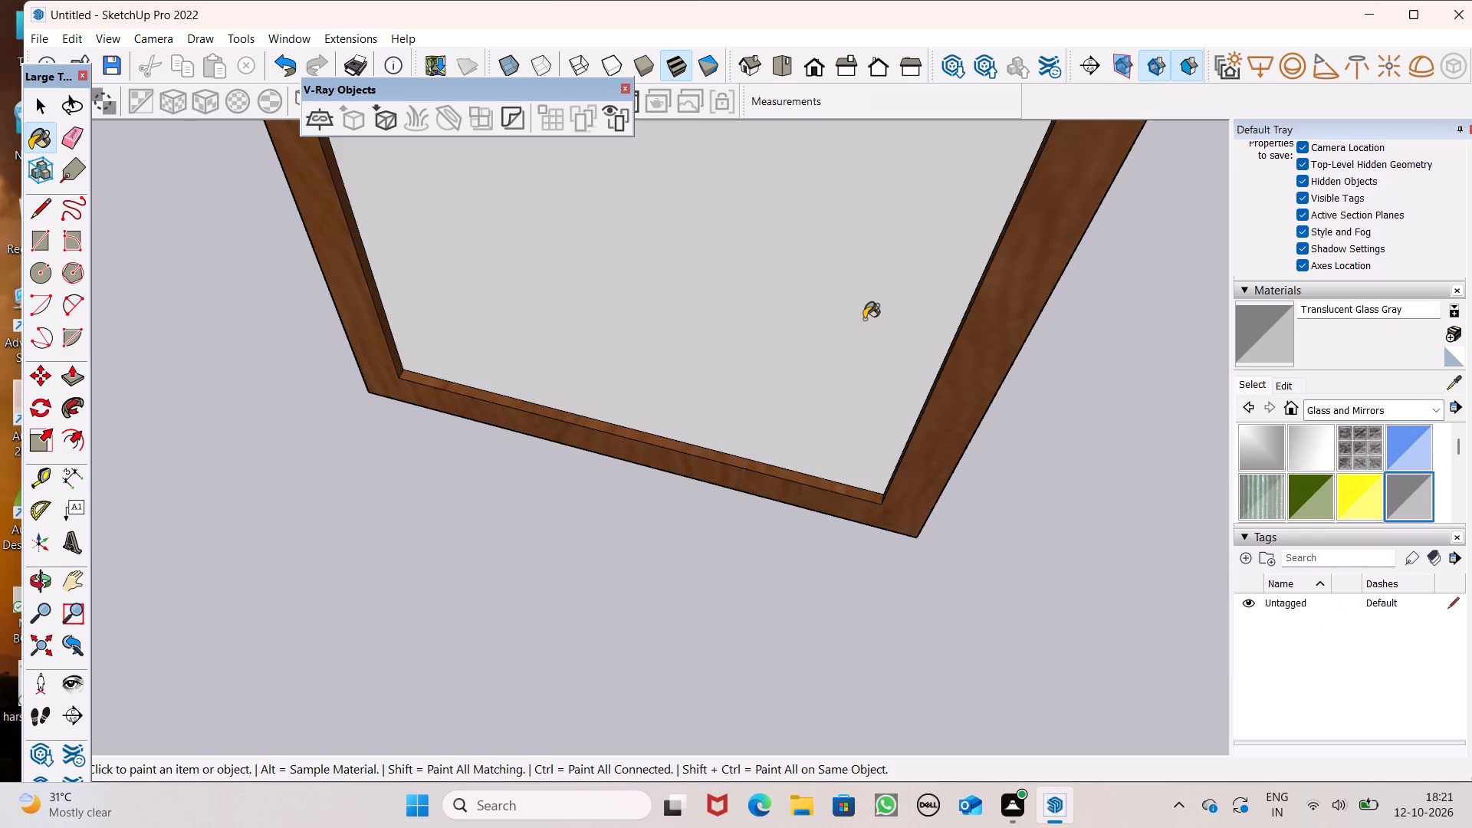
Group all connected geometry of the wood frame and its glass panel.
scroll(875, 494, down, 13)
middle_drag(830, 548, 839, 484)
key(space)
triple_click(767, 328)
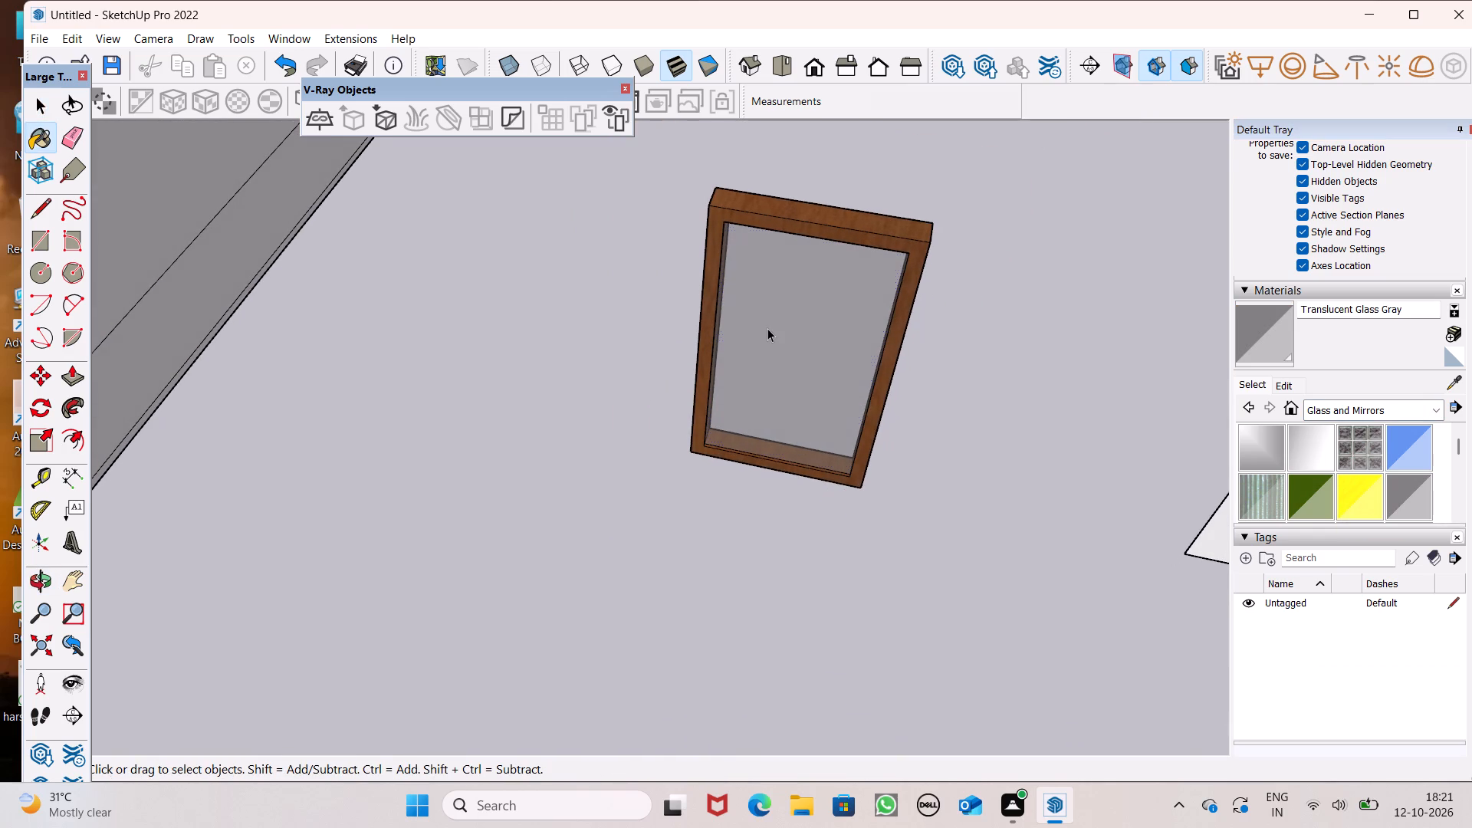
click(769, 328)
right_click(769, 328)
click(836, 489)
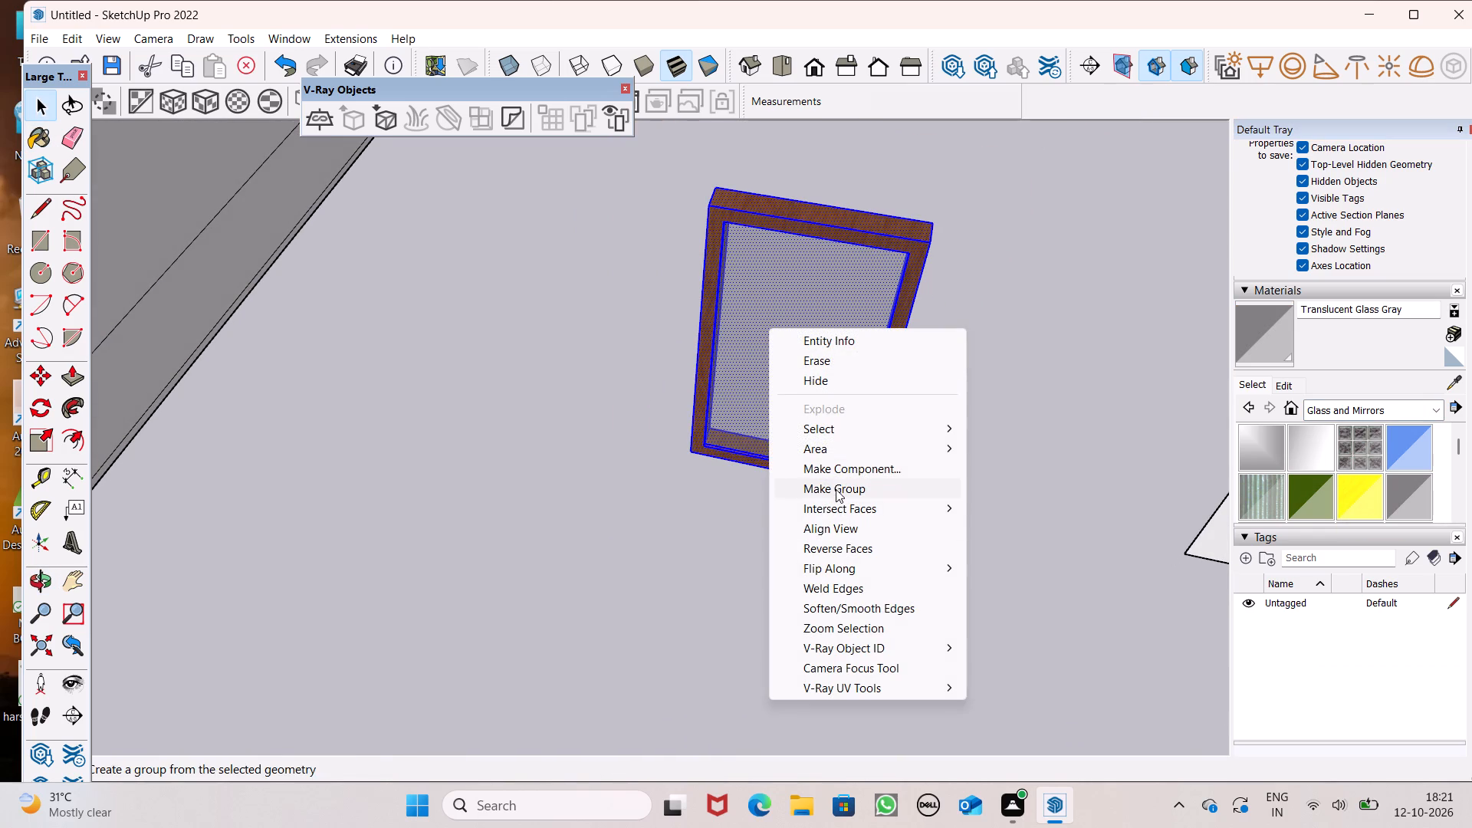
click(636, 590)
Examine the grouped glass panel alongside the house from the front and from above.
scroll(630, 547, down, 4)
scroll(889, 337, down, 13)
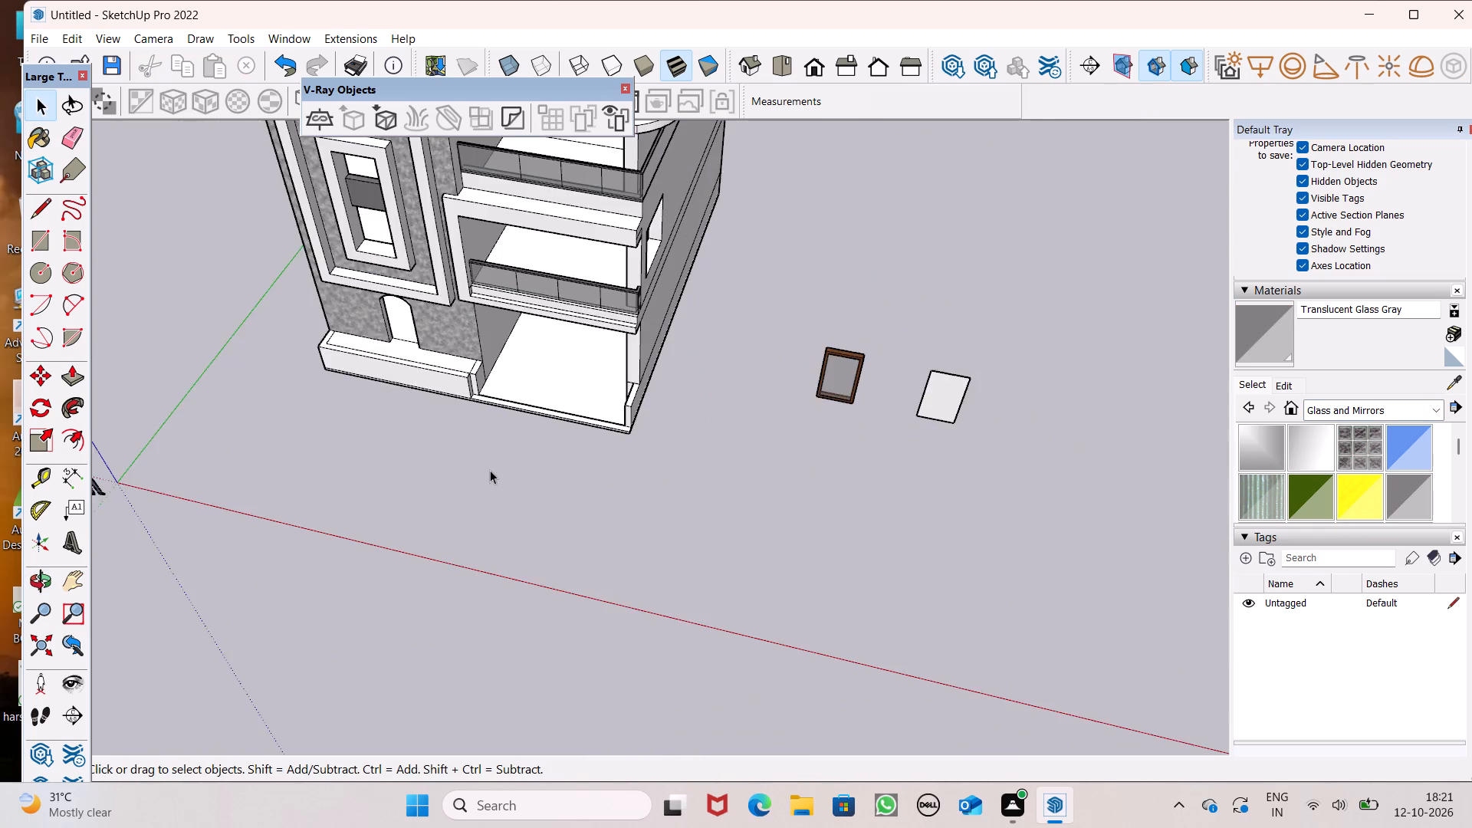
middle_drag(492, 469, 629, 312)
scroll(734, 358, up, 2)
scroll(836, 337, down, 4)
middle_drag(840, 360, 803, 243)
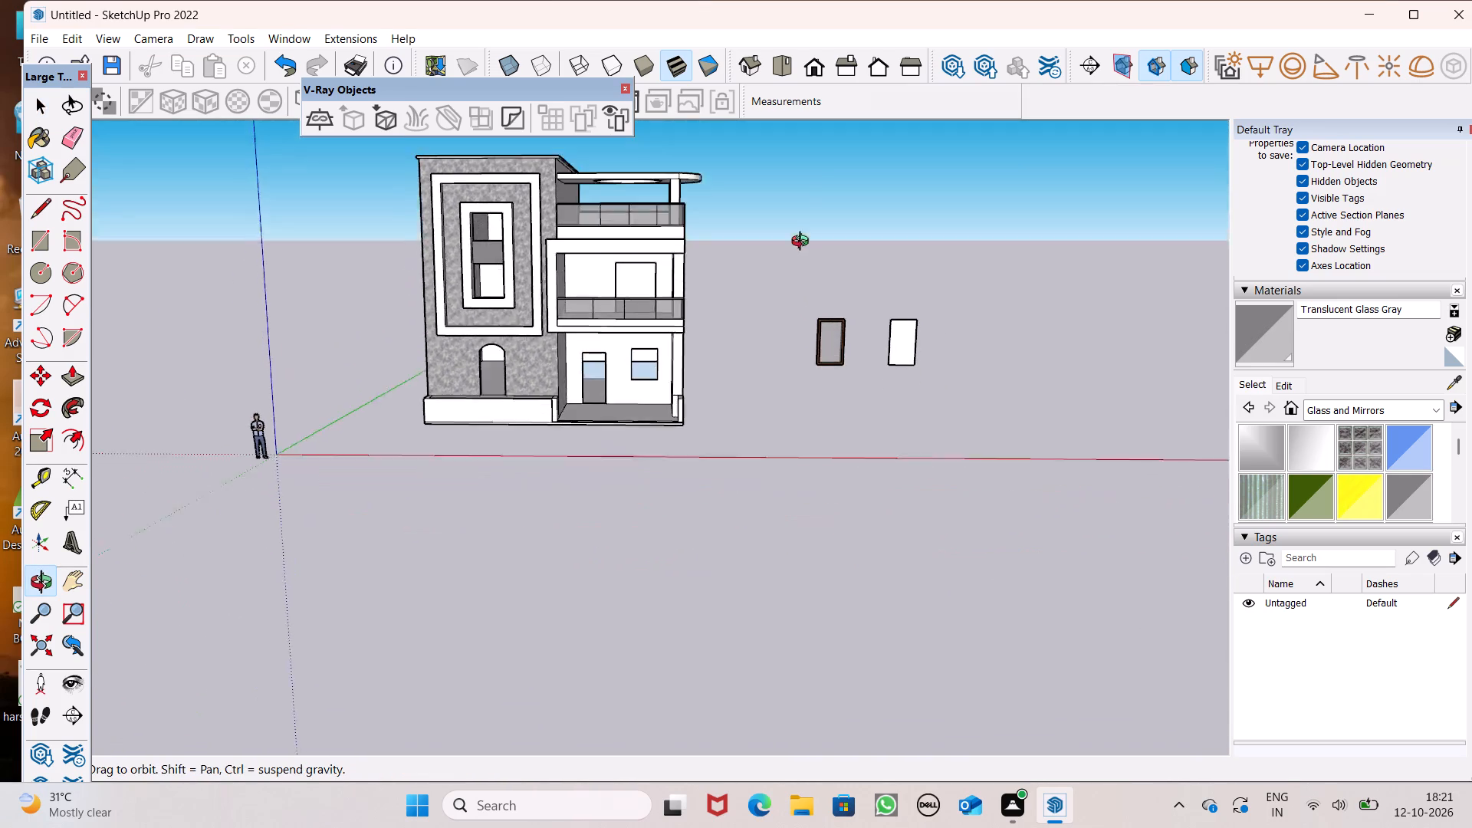
middle_drag(803, 243, 803, 222)
scroll(853, 329, up, 4)
click(832, 370)
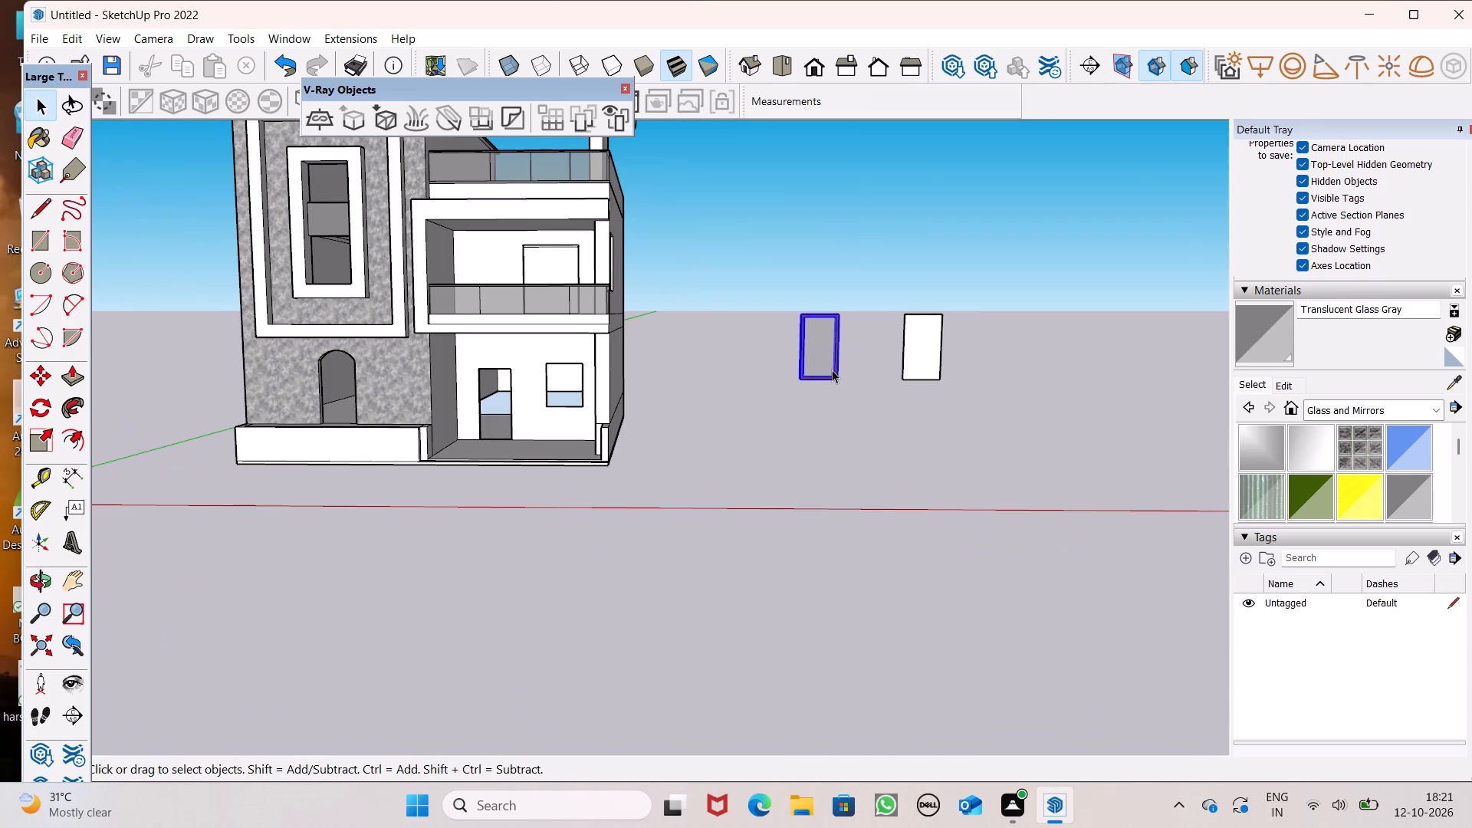
click(795, 436)
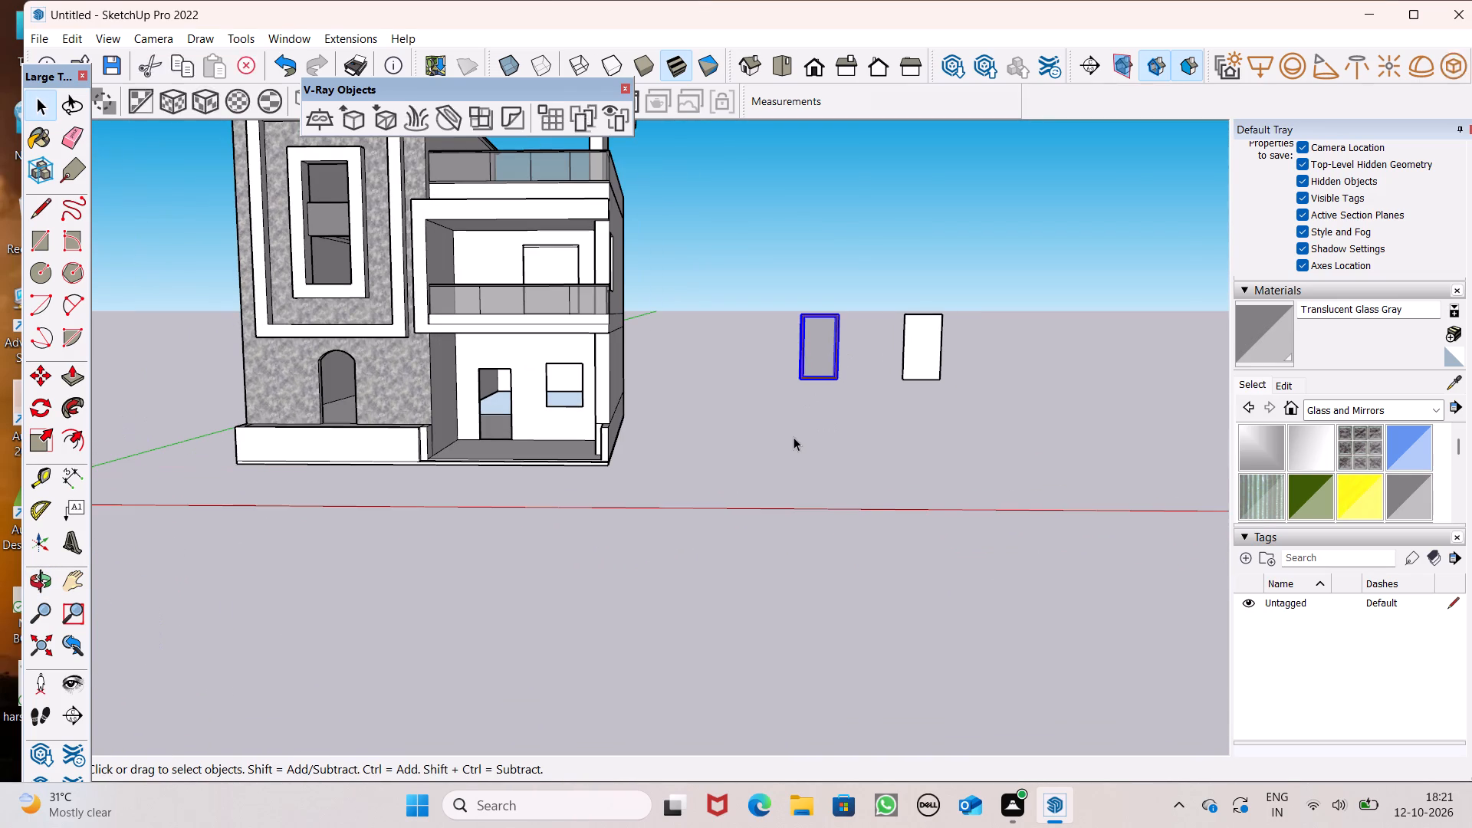
middle_drag(841, 375, 691, 573)
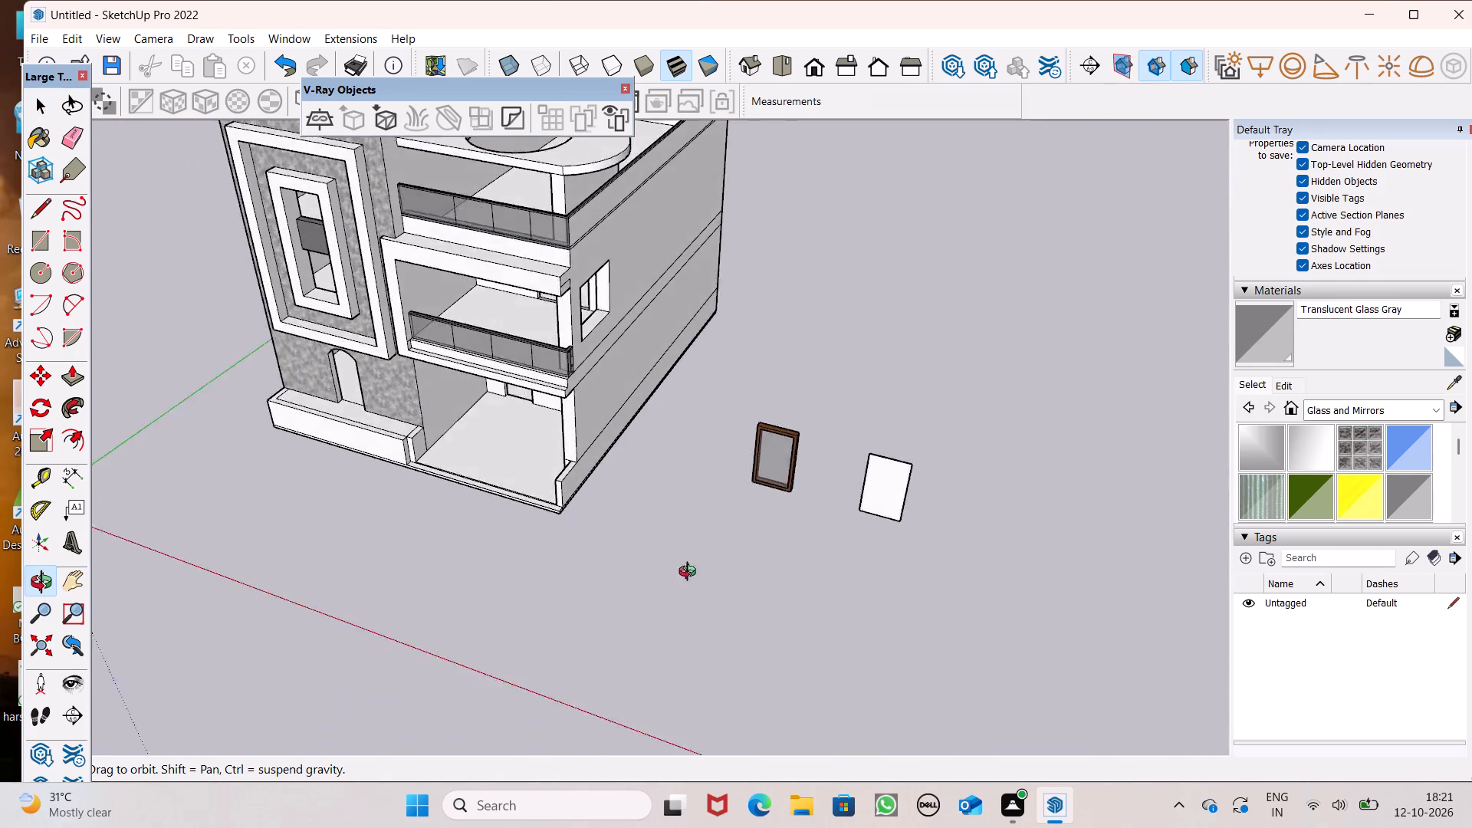
middle_drag(691, 573, 830, 444)
scroll(820, 462, up, 1)
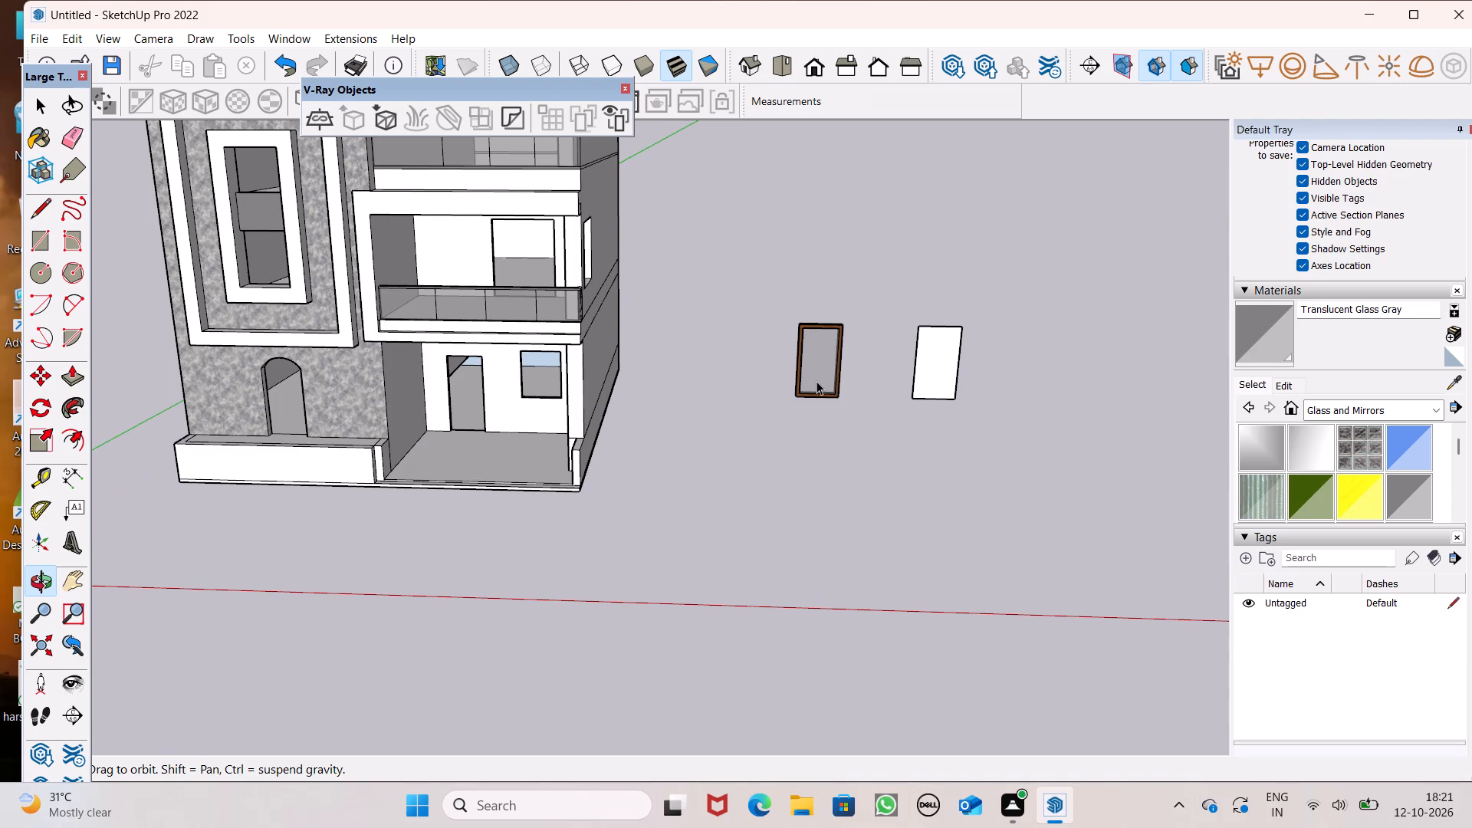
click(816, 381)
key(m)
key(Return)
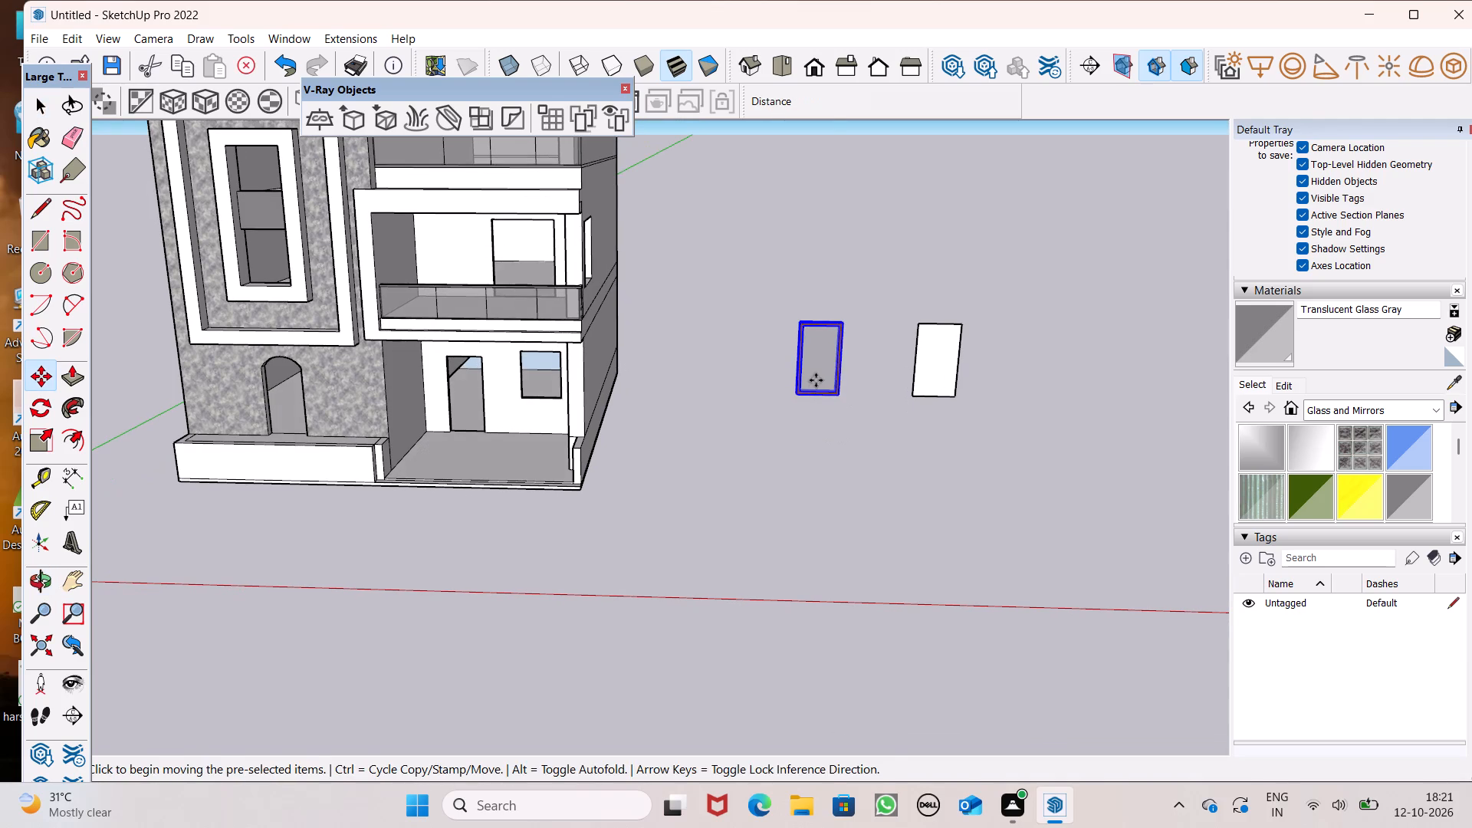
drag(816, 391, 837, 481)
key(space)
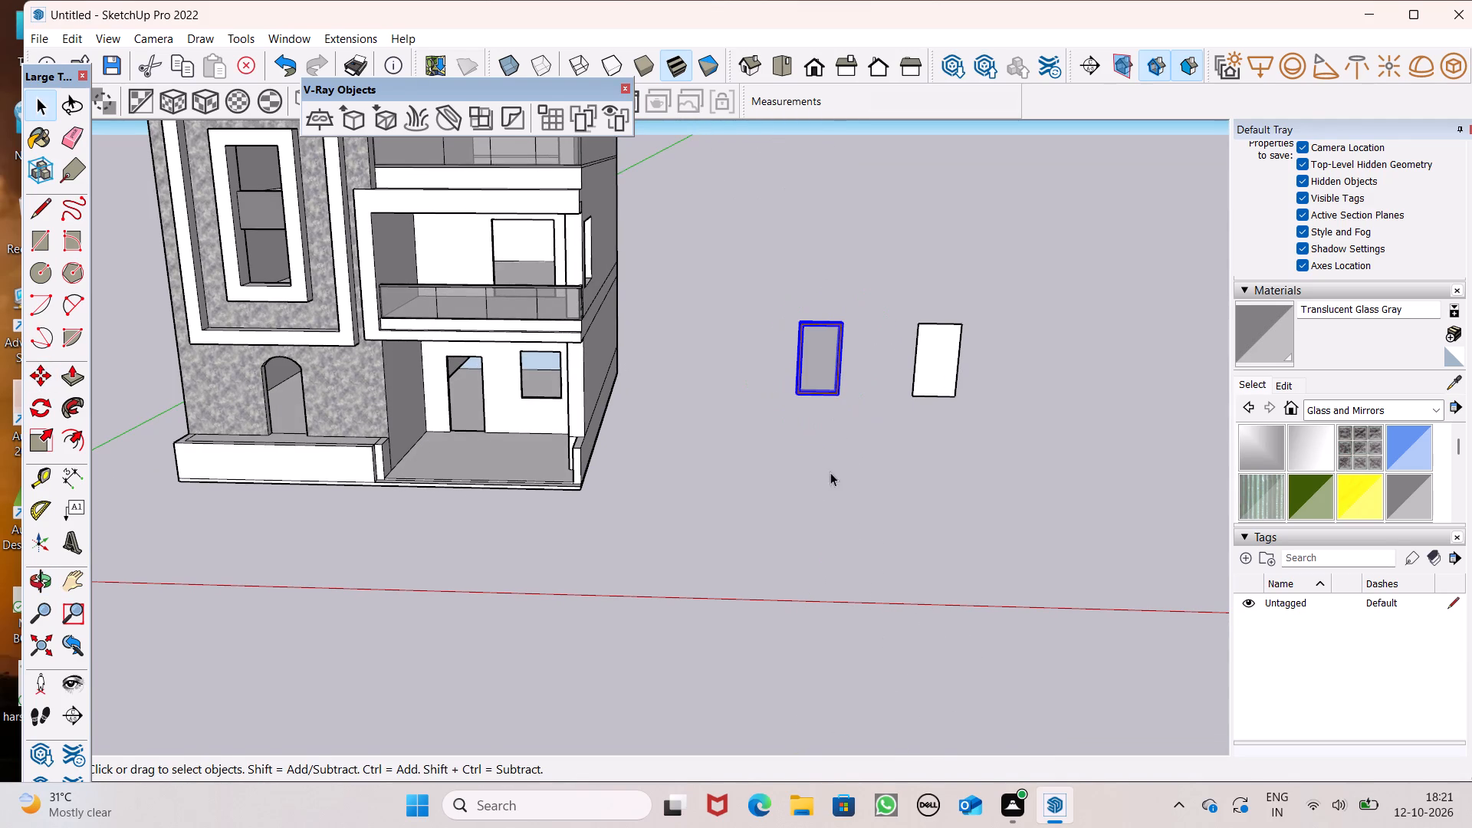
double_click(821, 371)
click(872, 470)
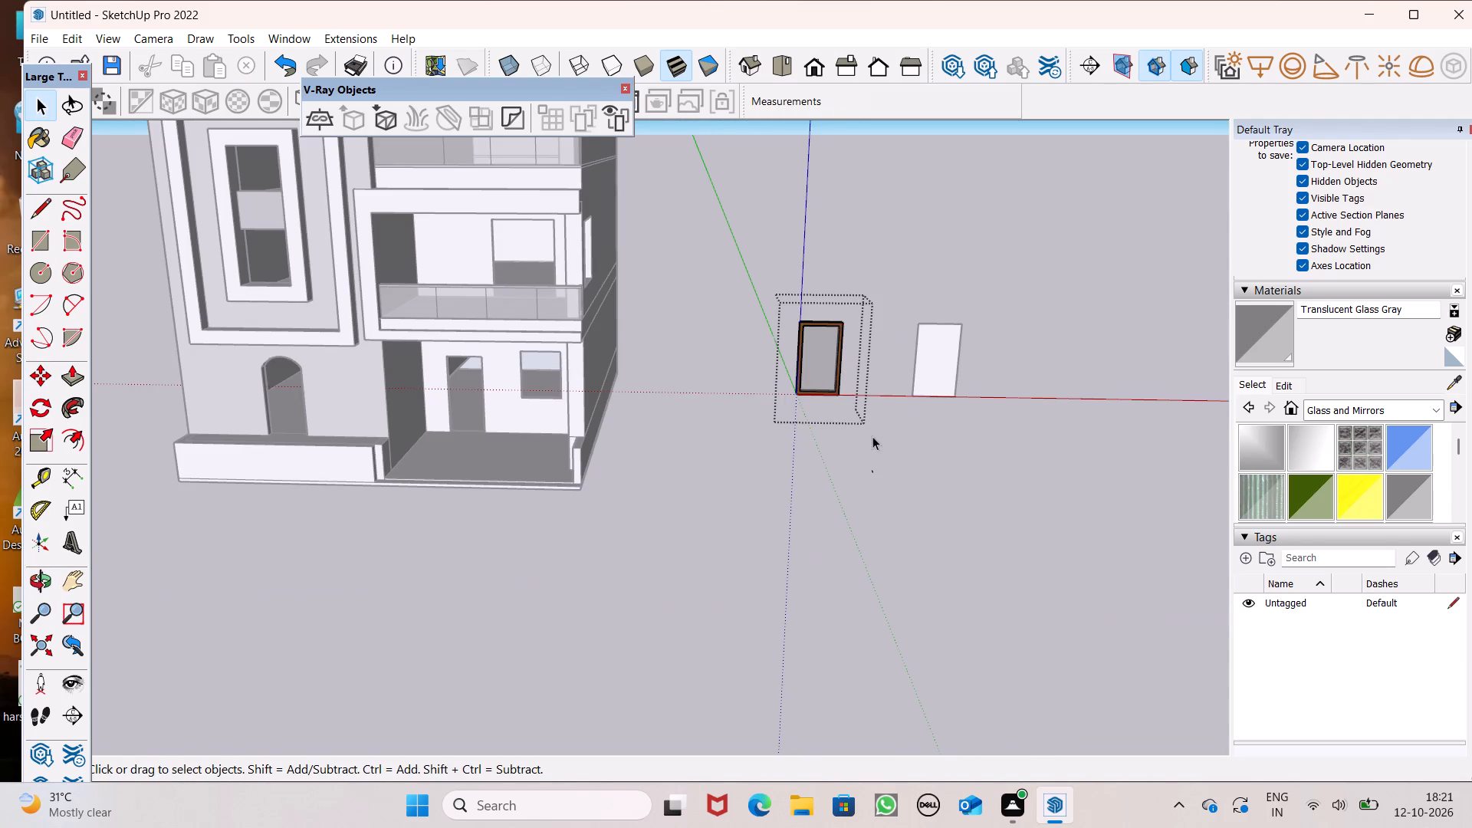
Copy the wood-framed glass panel group about 39' 2" across to the house's ground-floor doorway.
click(824, 385)
key(m)
key(Return)
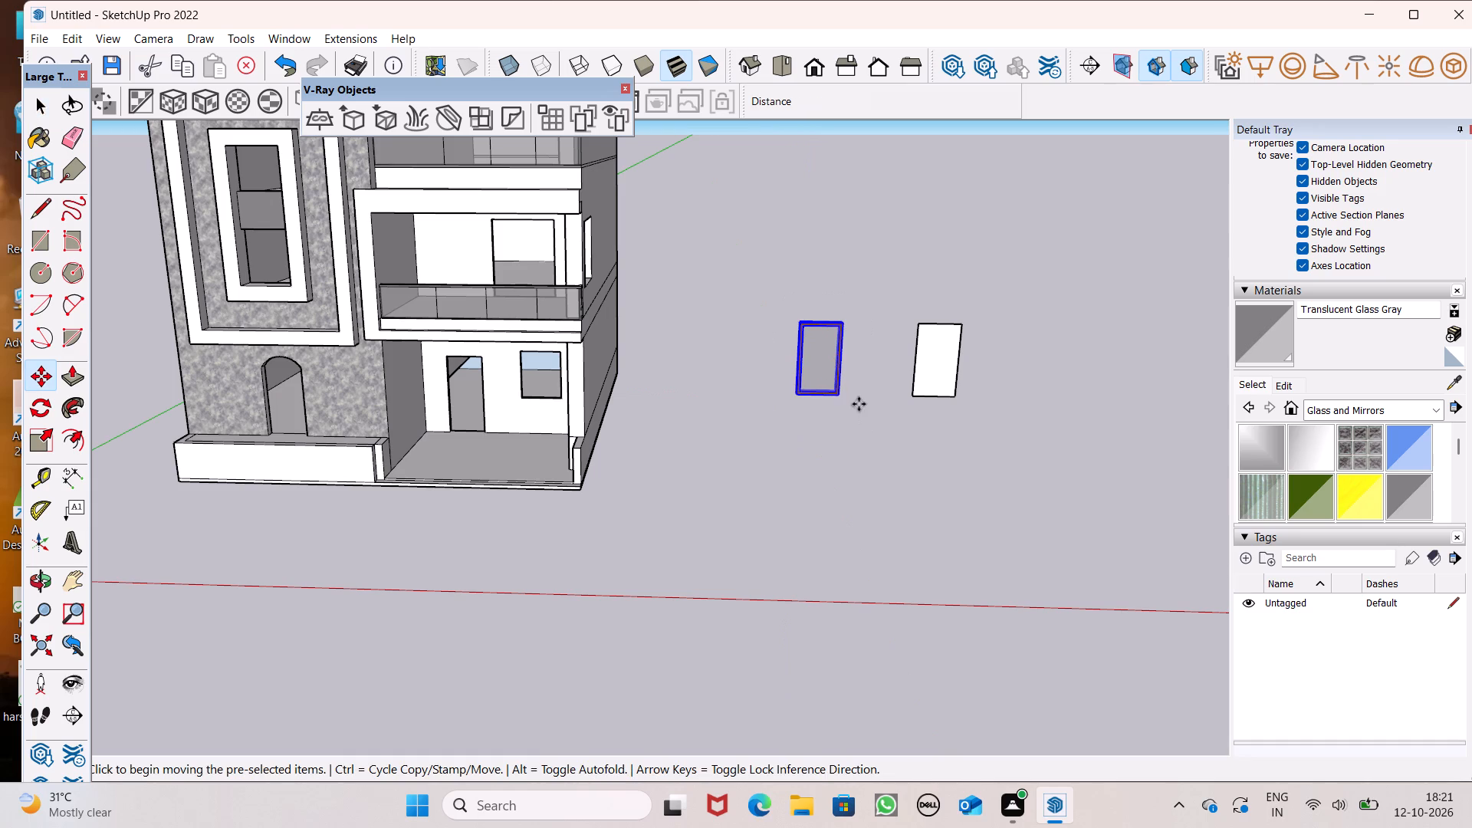
drag(841, 398, 965, 501)
drag(965, 501, 476, 429)
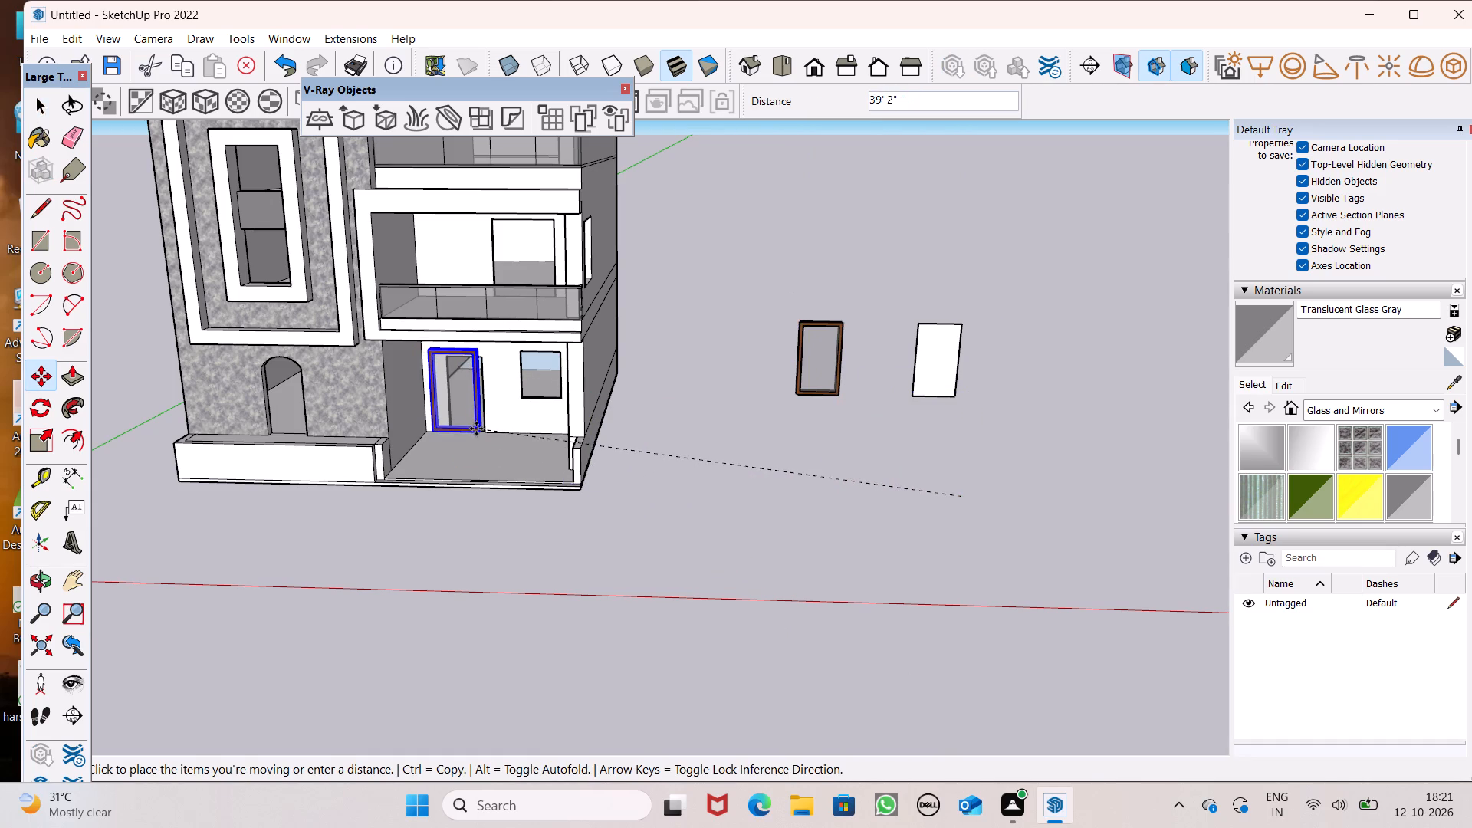
drag(476, 429, 477, 428)
Move the copied panel back into the ground-floor doorway, aligning its lower corner with the opening's bottom corner.
scroll(475, 390, up, 17)
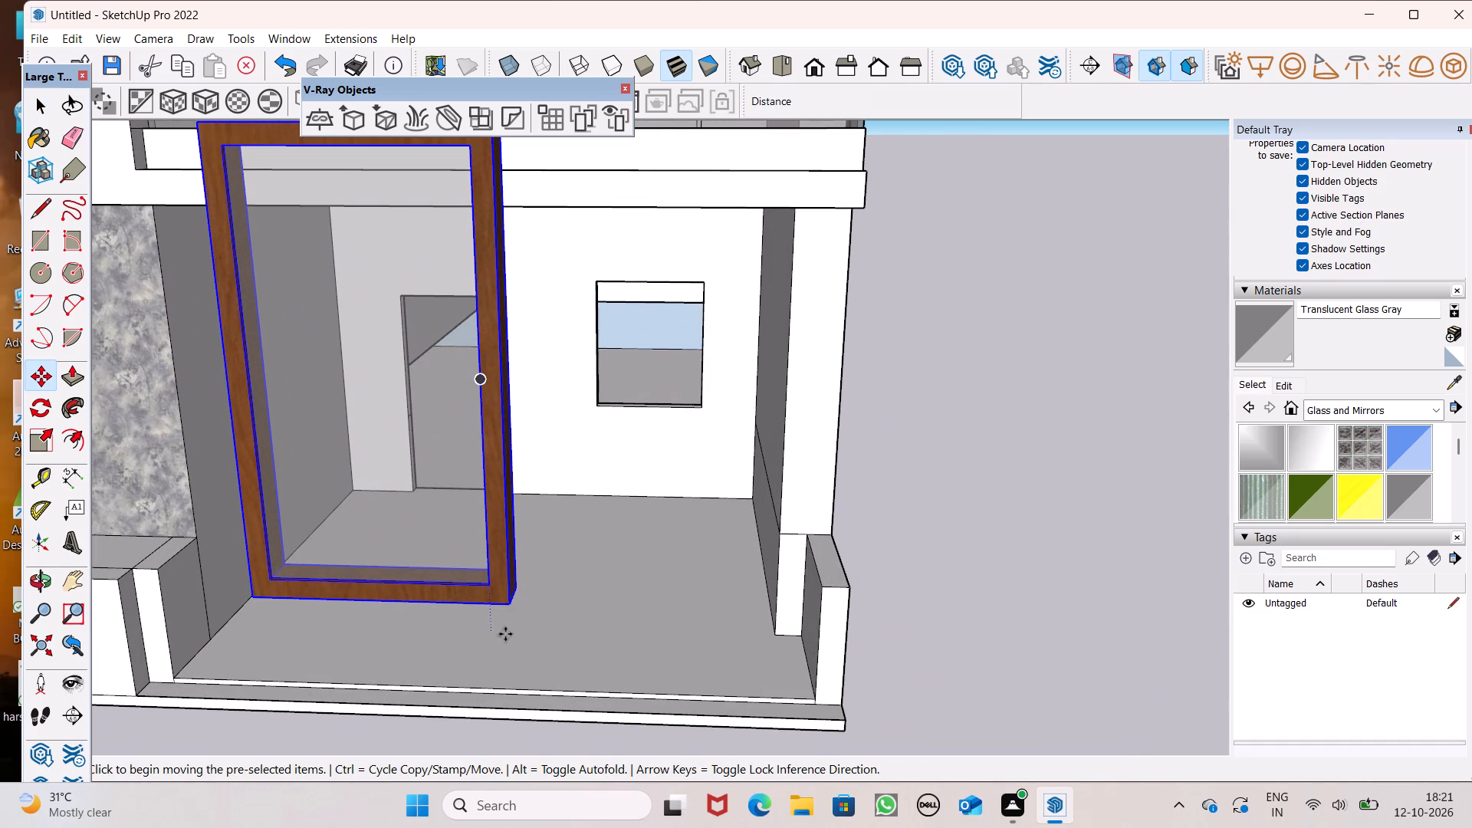
drag(511, 609, 492, 475)
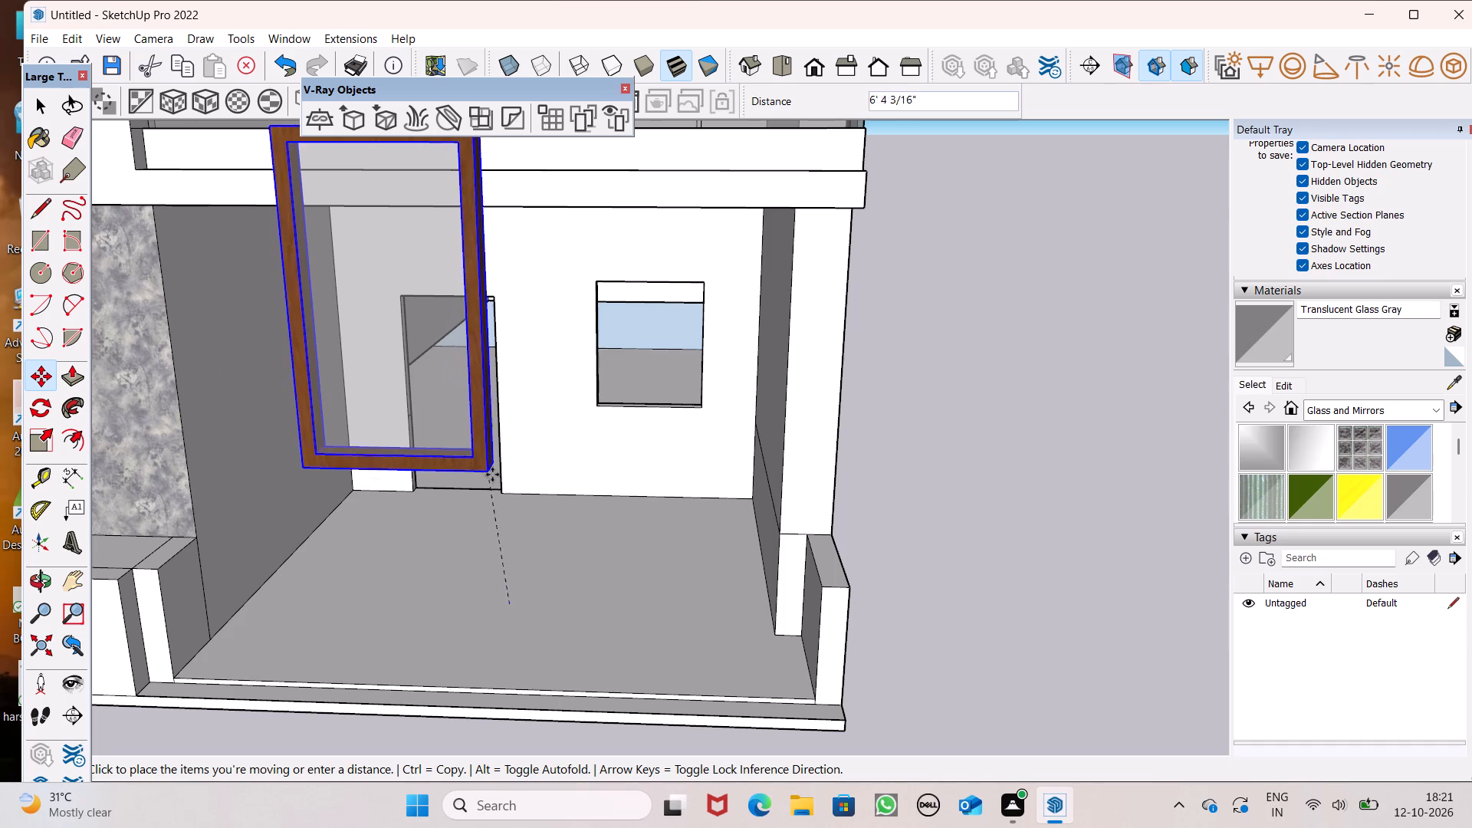
drag(492, 475, 501, 501)
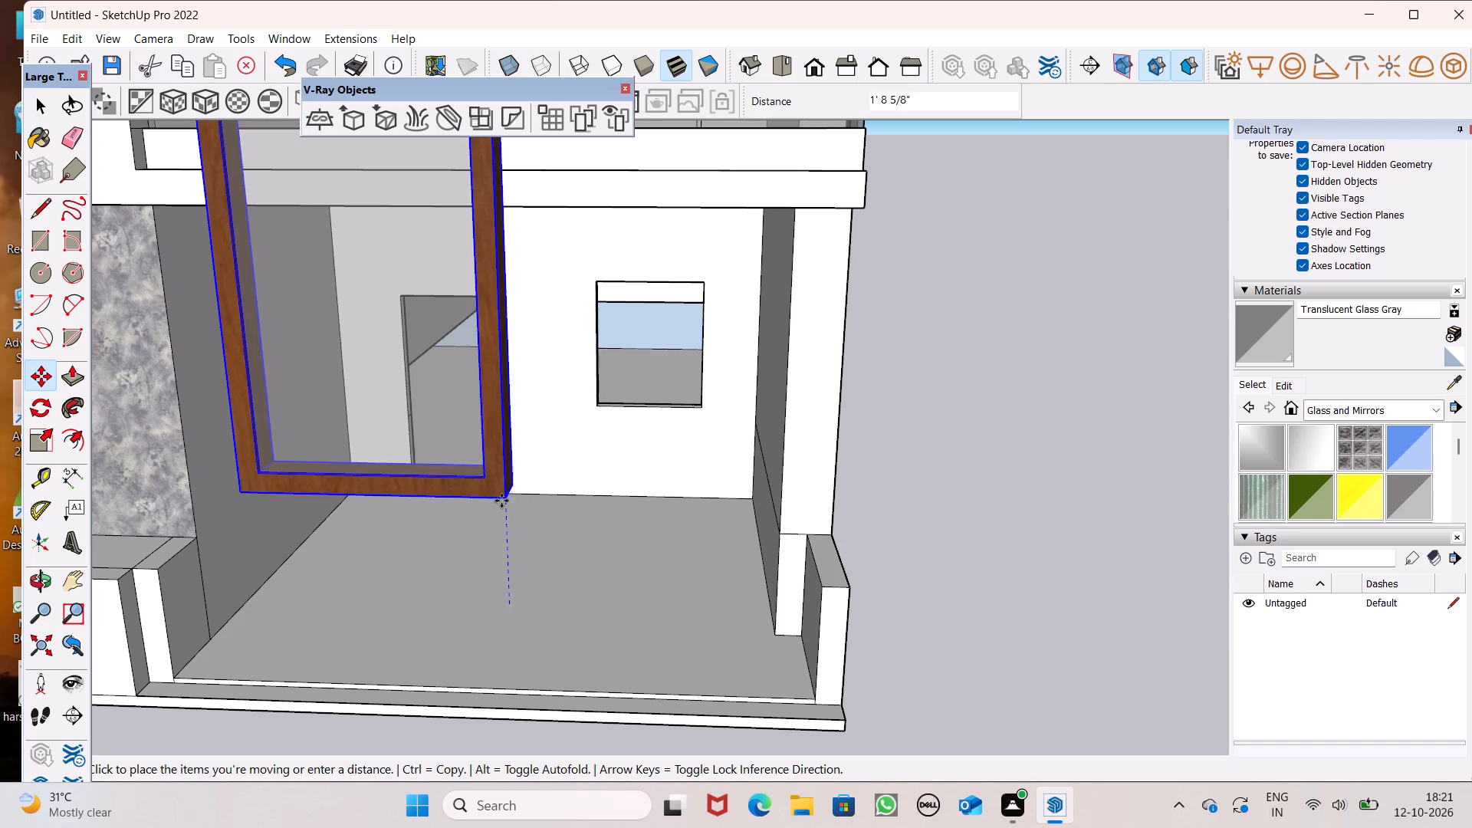
drag(501, 501, 502, 499)
scroll(528, 478, up, 5)
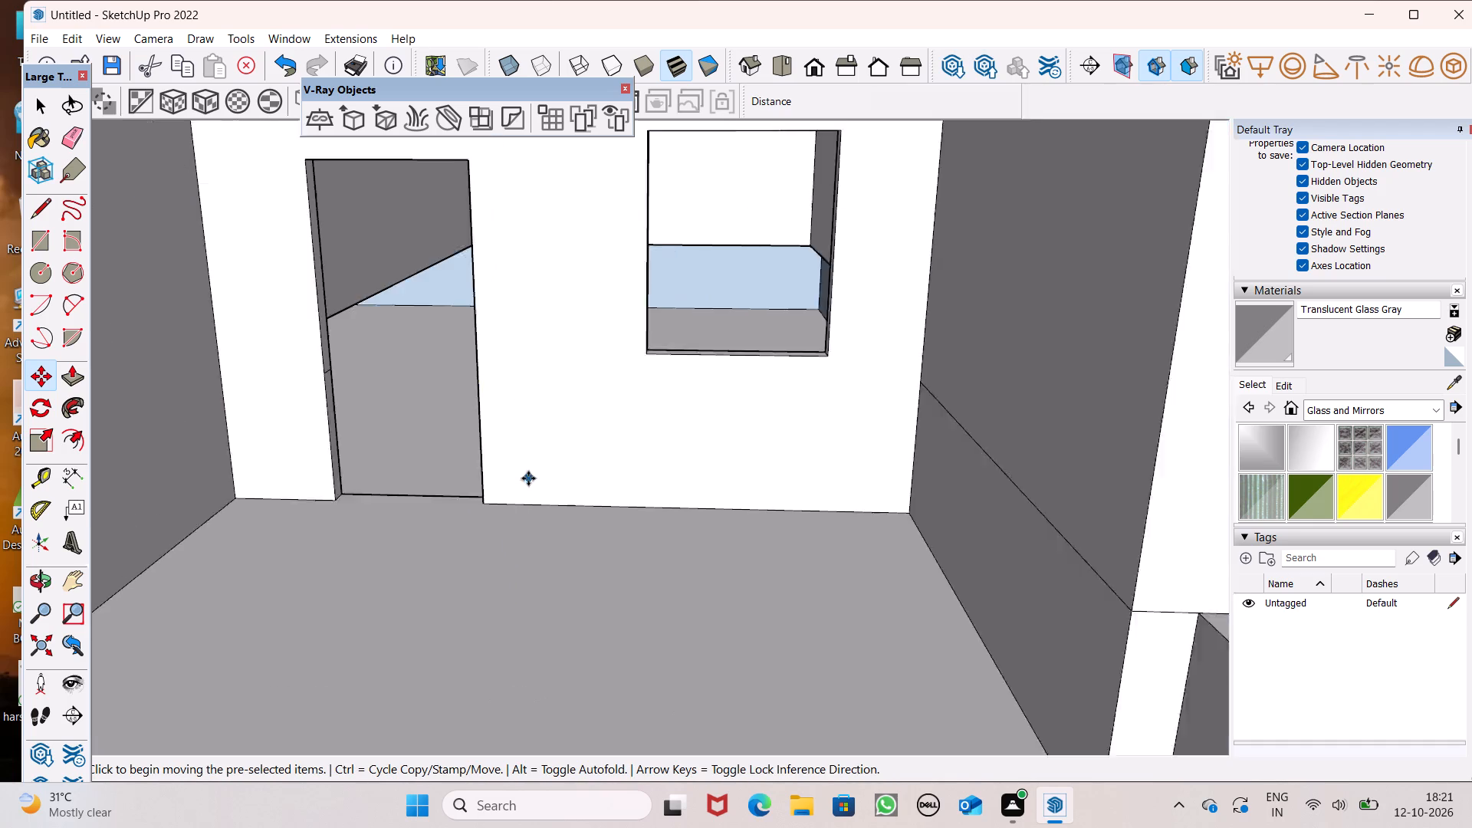
scroll(528, 478, up, 3)
scroll(568, 464, down, 7)
drag(626, 572, 515, 494)
Scale the door panel upward along the blue axis to reach the top of the doorway opening.
middle_drag(423, 424, 491, 535)
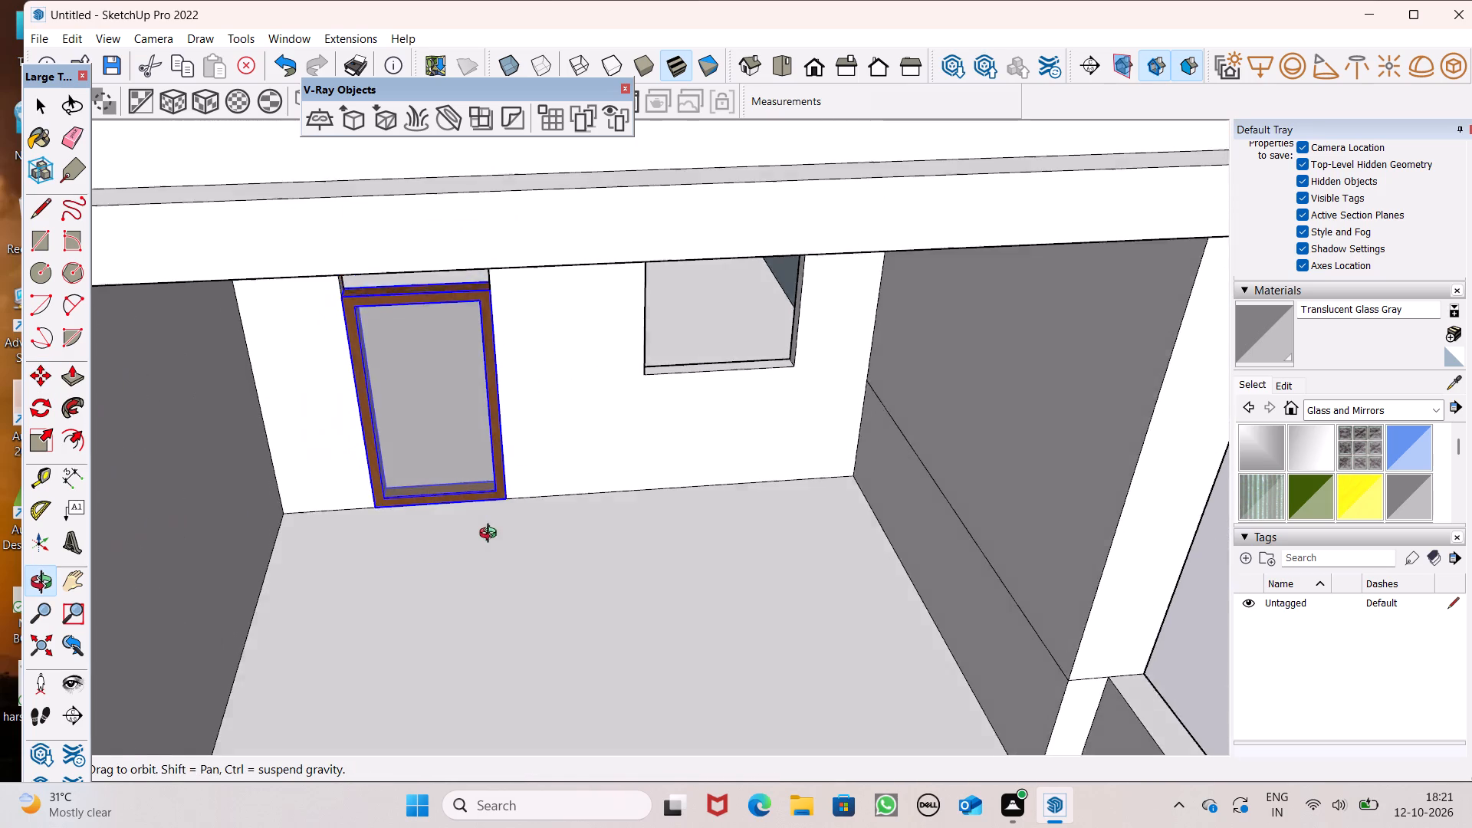
middle_drag(491, 535, 490, 534)
scroll(399, 333, up, 1)
middle_drag(399, 333, 399, 304)
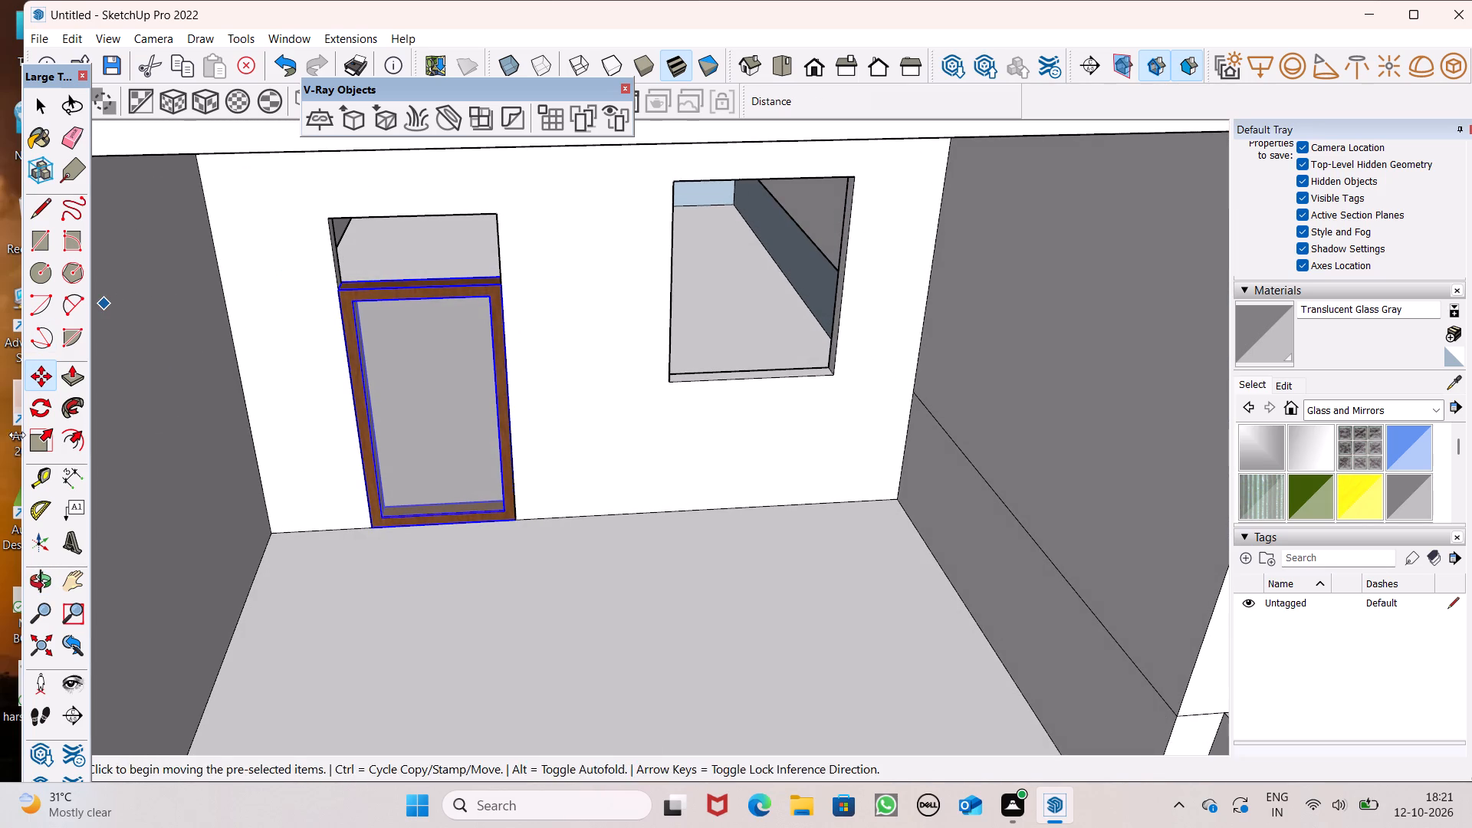
click(44, 435)
scroll(142, 324, up, 6)
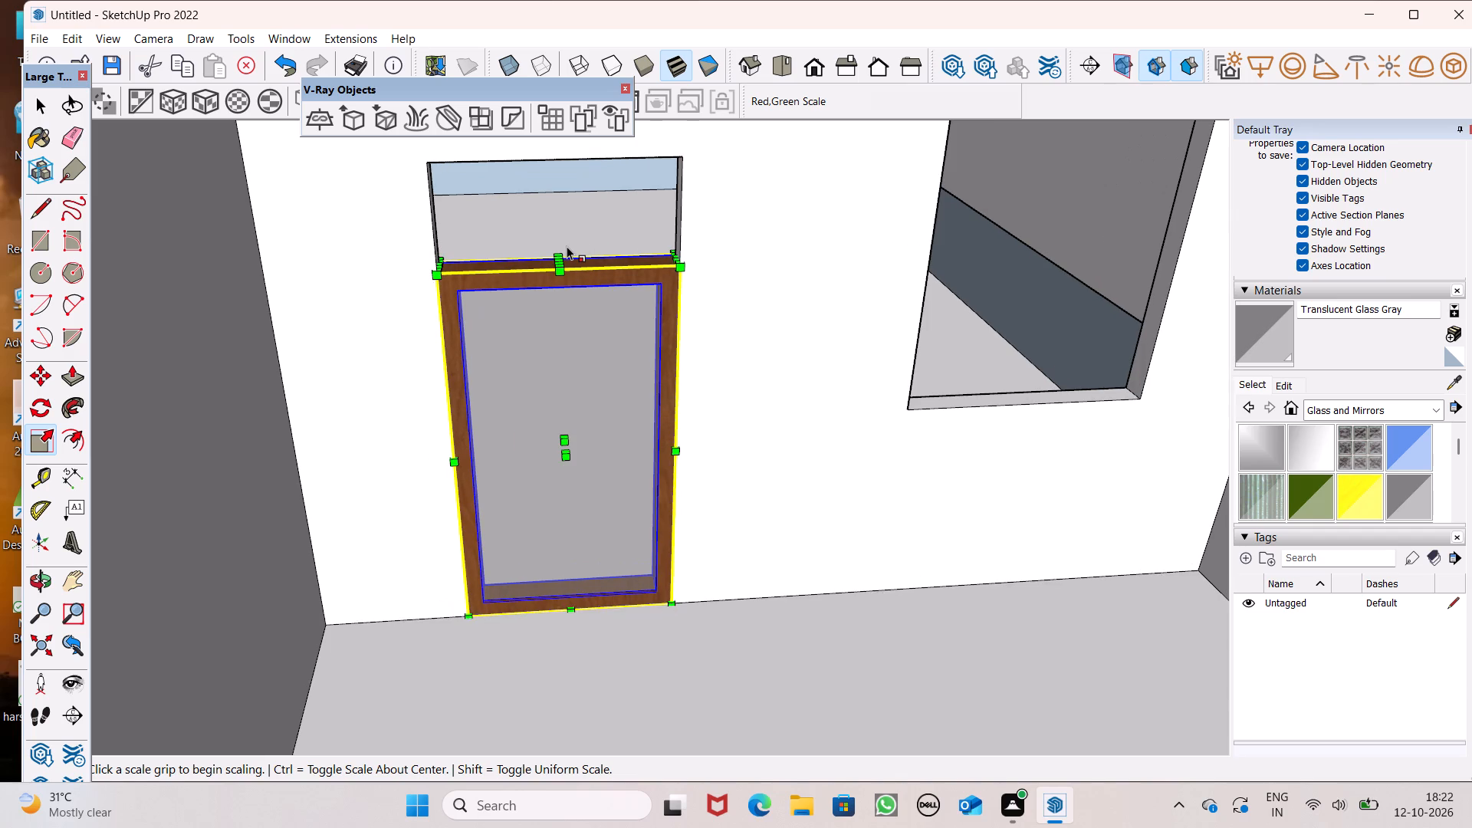
middle_drag(458, 231, 526, 235)
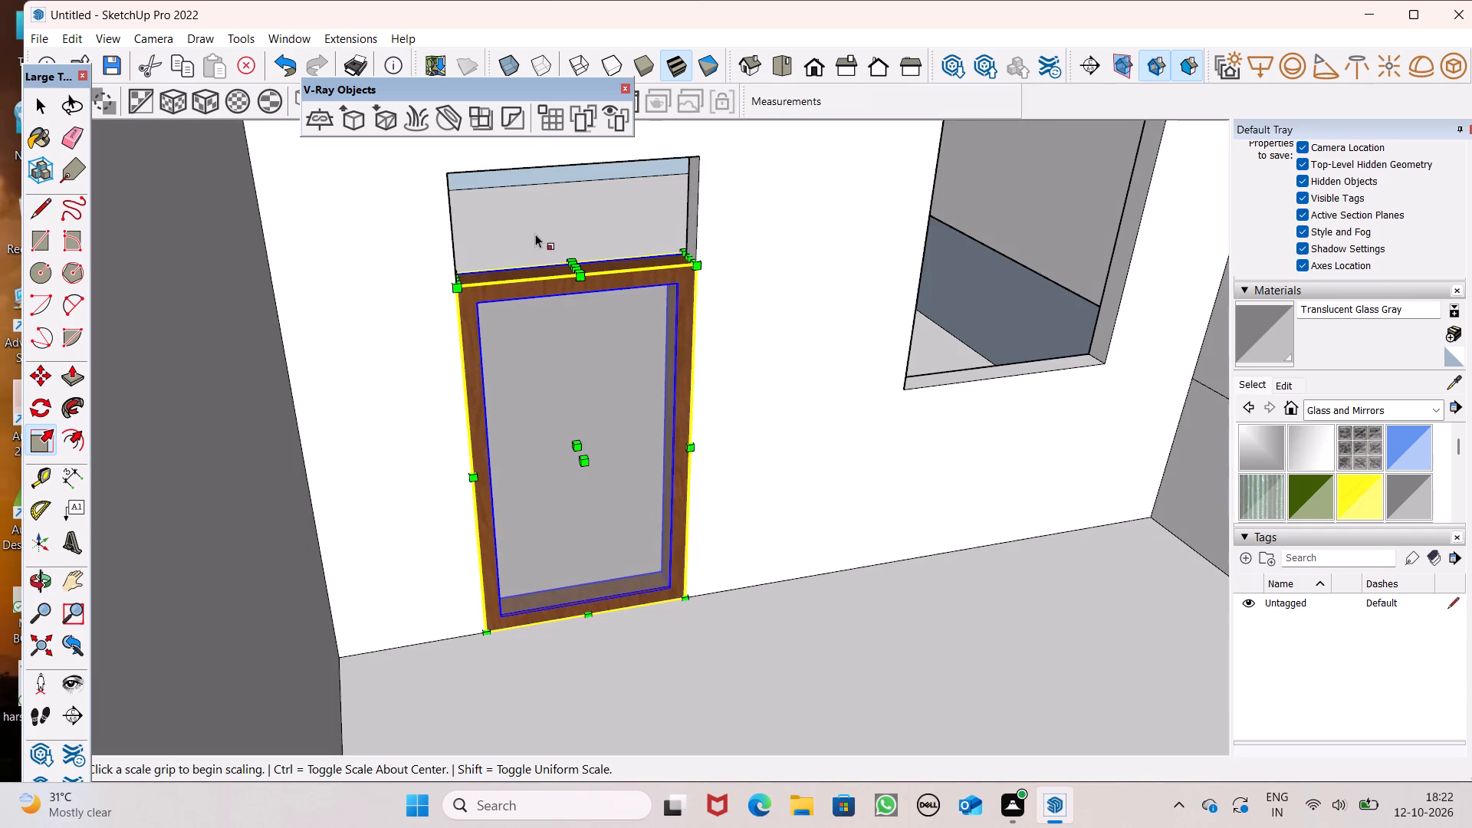
scroll(561, 136, up, 6)
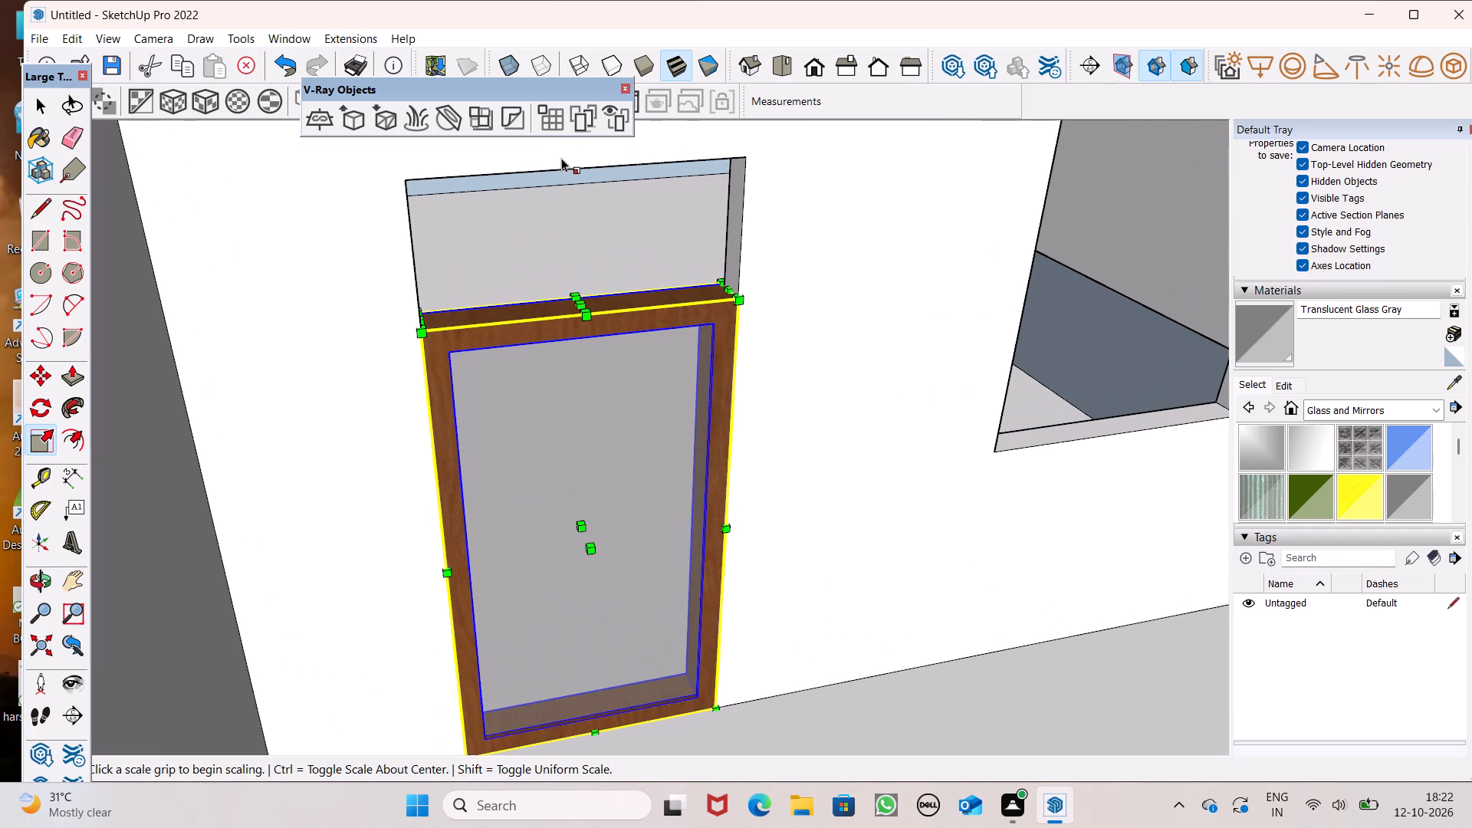
drag(575, 304, 520, 166)
scroll(463, 225, down, 6)
scroll(458, 255, down, 17)
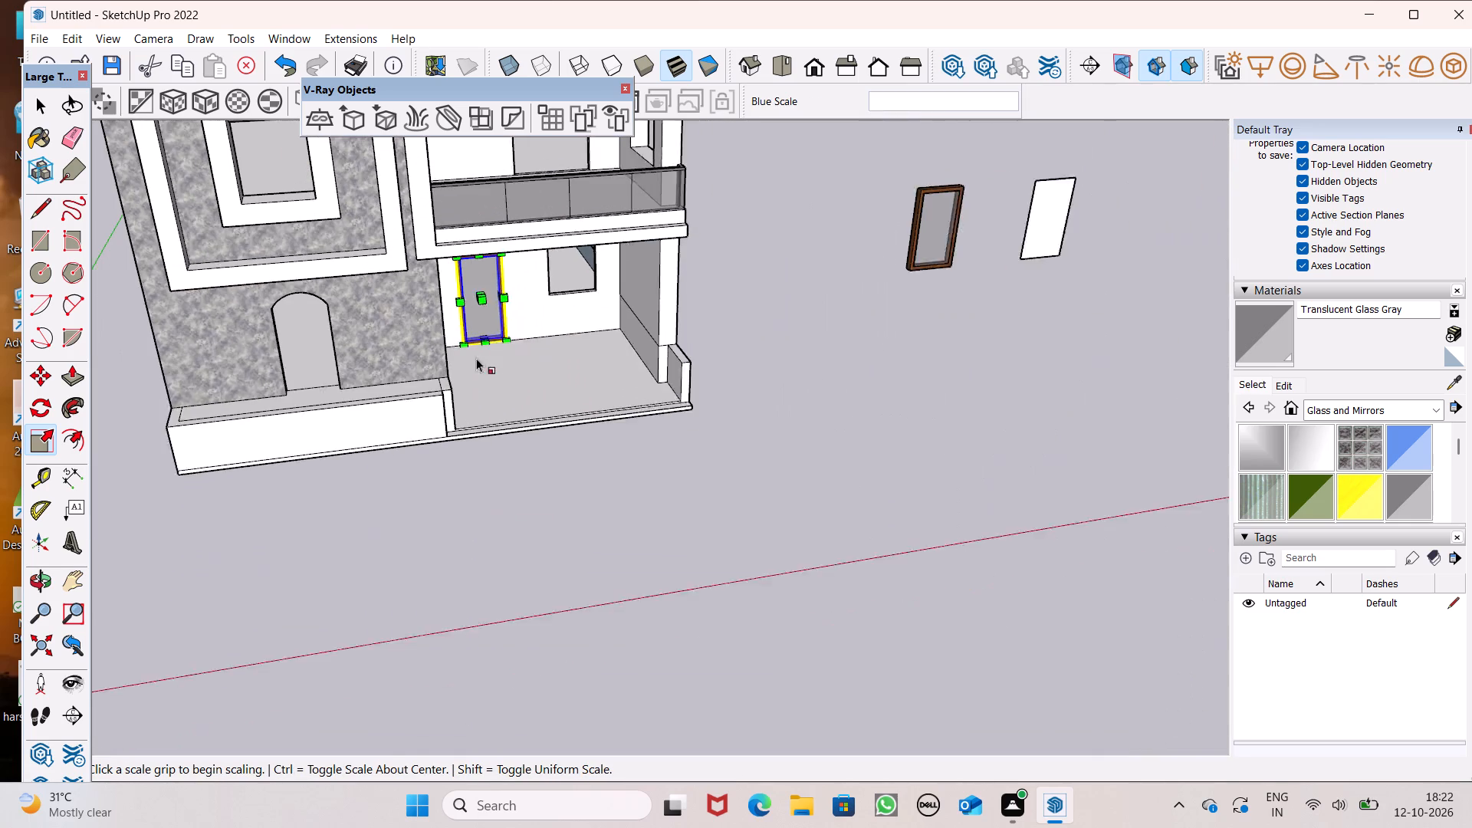
key(space)
Examine the fitted glass door in the house's front and the two panels standing beside the house.
scroll(889, 497, up, 1)
middle_drag(890, 497, 866, 466)
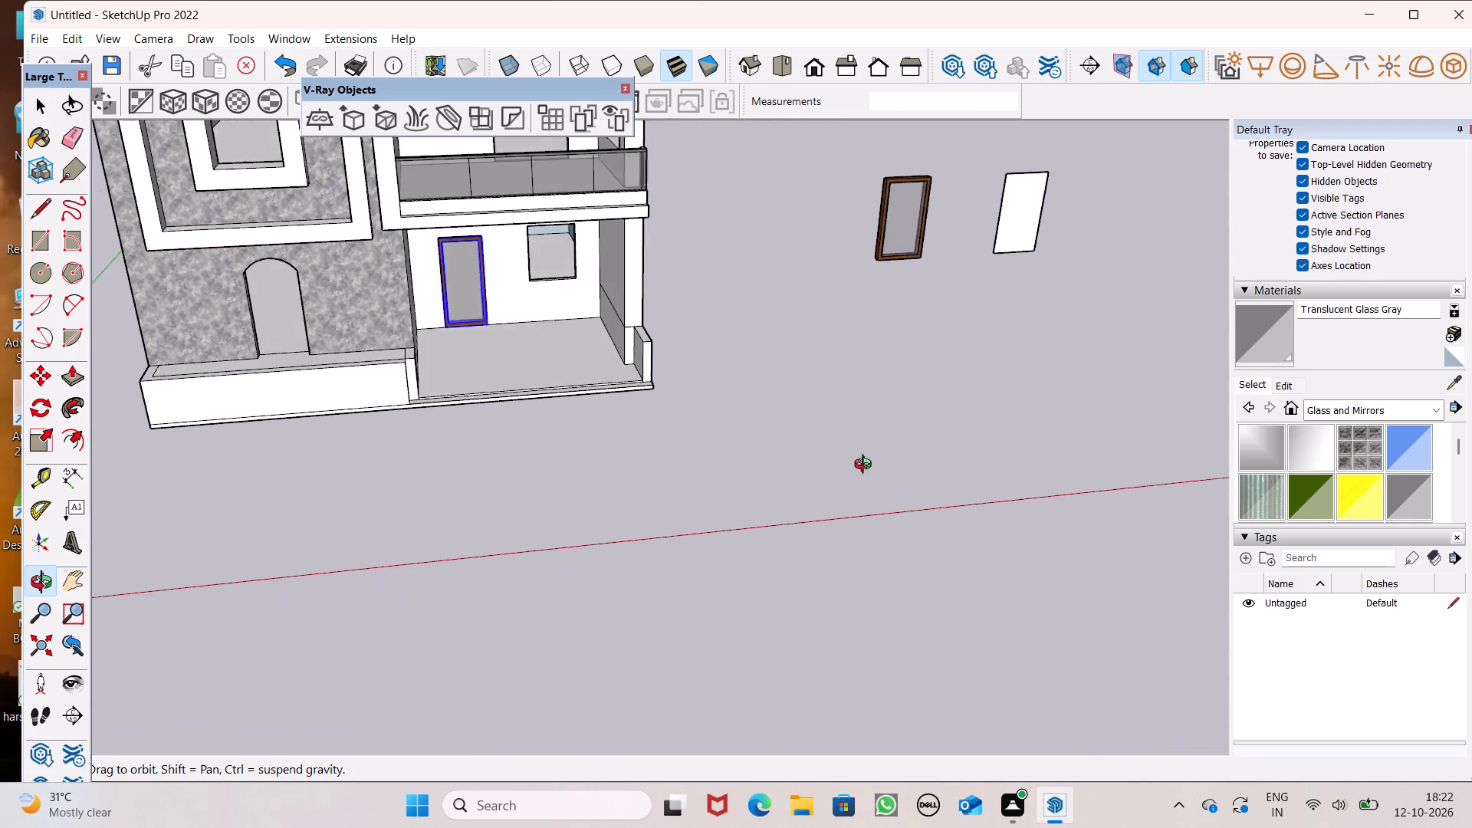
middle_drag(866, 466, 881, 385)
scroll(885, 370, down, 5)
middle_drag(877, 377, 784, 337)
scroll(784, 337, up, 1)
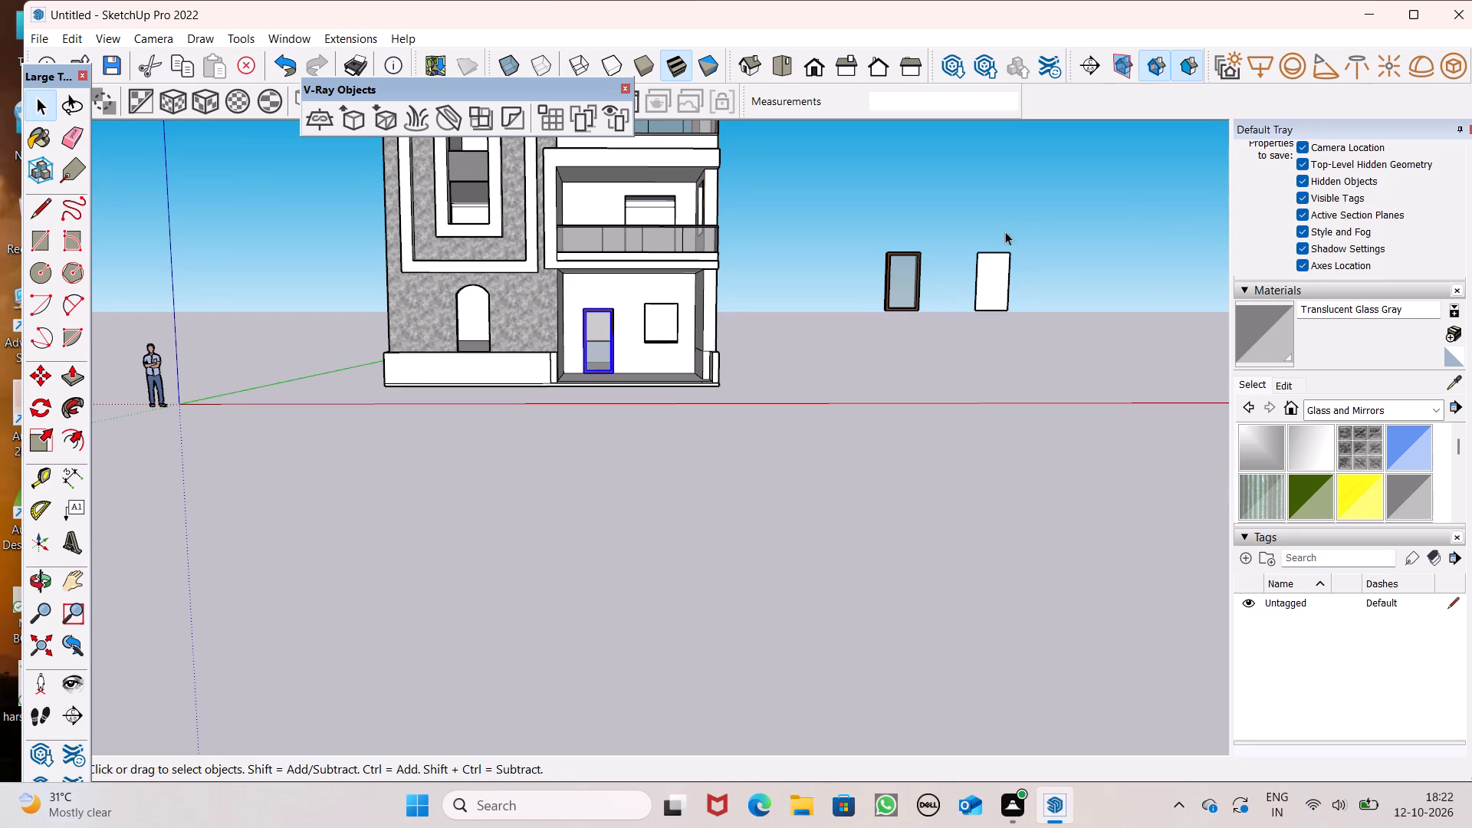
scroll(792, 205, up, 4)
scroll(1021, 320, up, 1)
middle_drag(1020, 321, 980, 390)
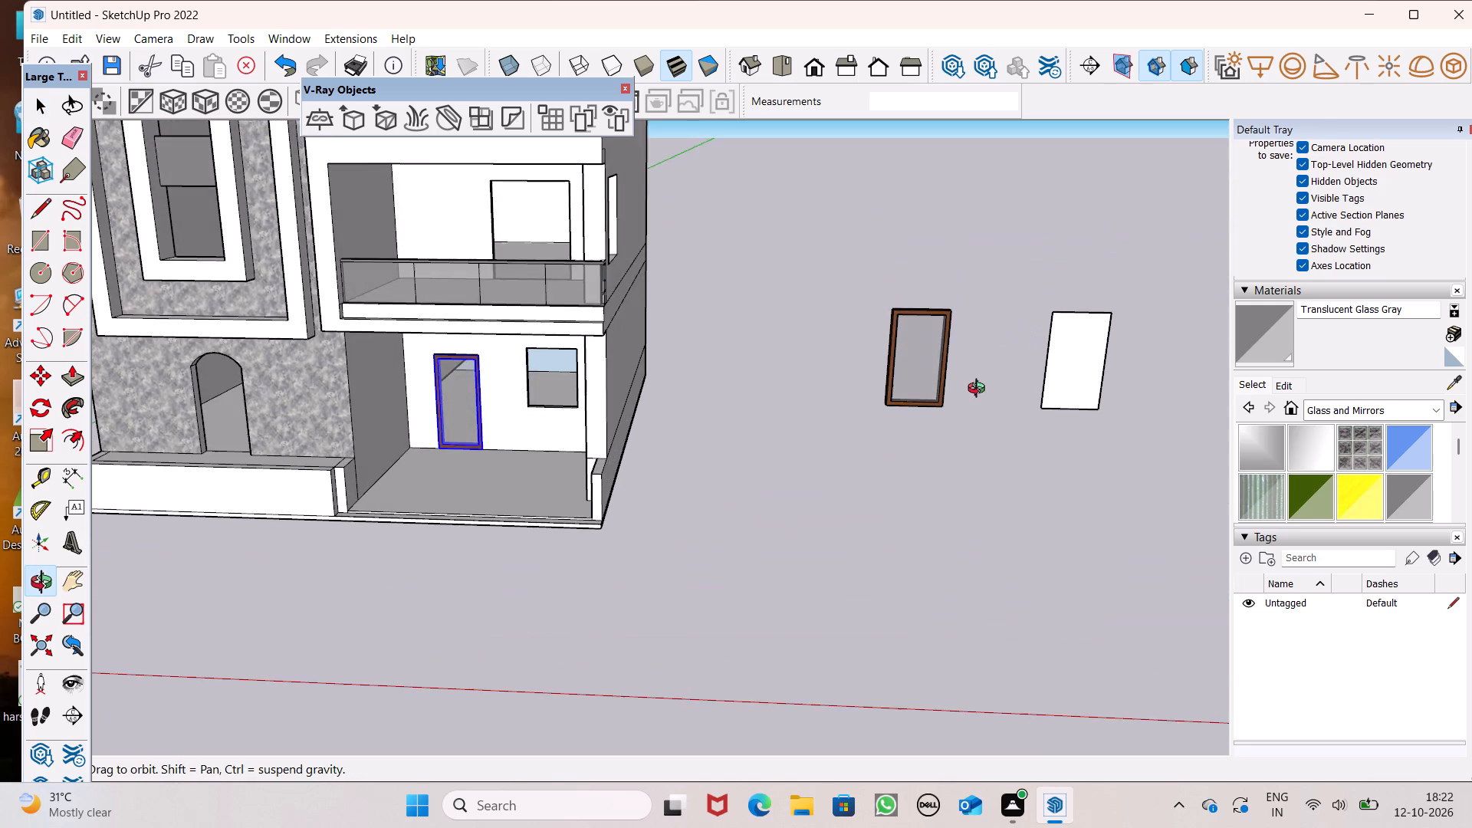
middle_drag(980, 390, 980, 386)
Draw a rectangle about 2 1/2" by 6" on the inner bottom face of the original wood frame.
scroll(906, 369, up, 2)
scroll(888, 478, up, 1)
scroll(969, 315, down, 1)
middle_drag(950, 387, 0, 446)
scroll(199, 320, up, 8)
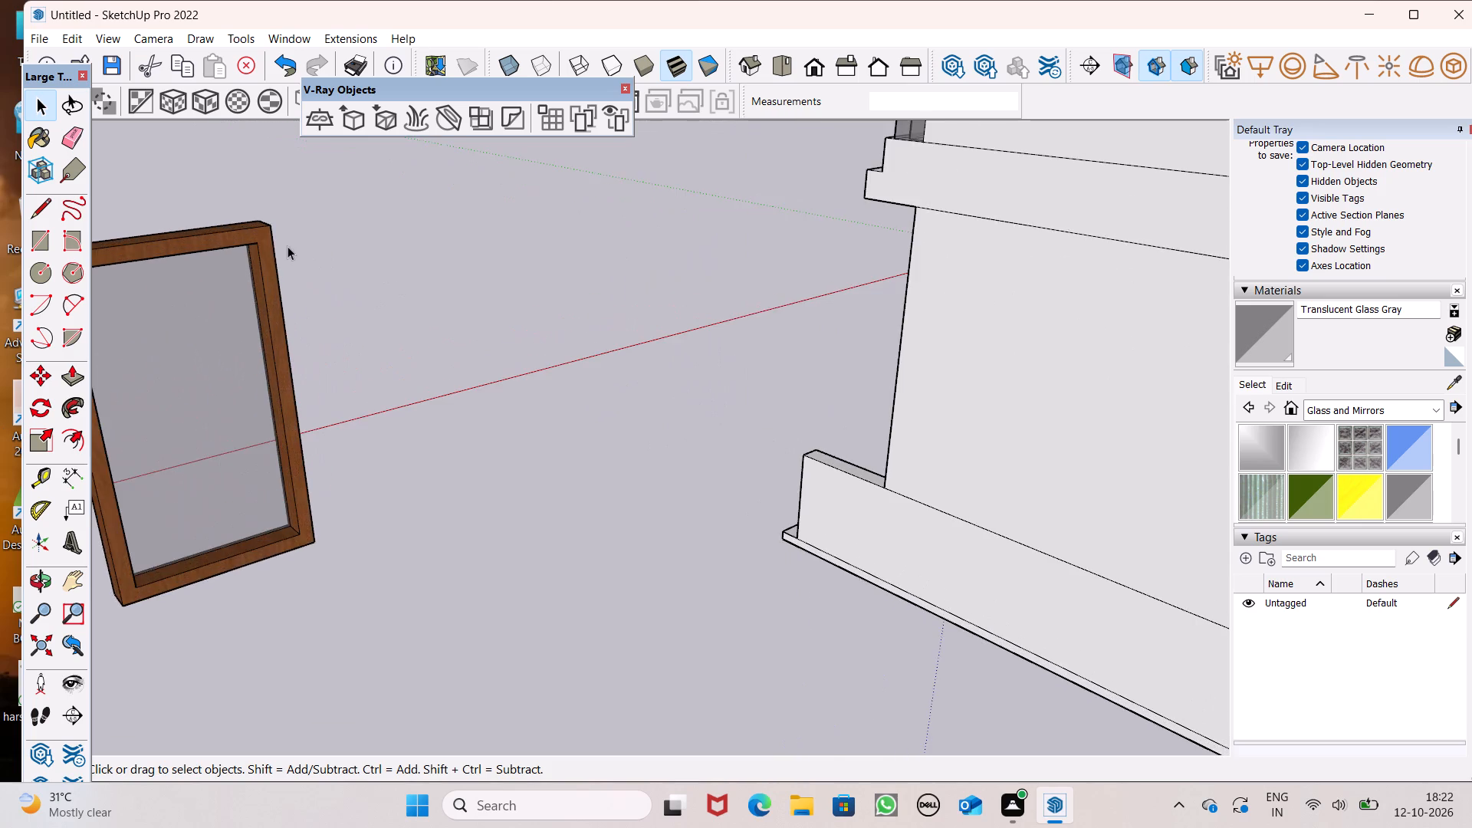
scroll(287, 242, down, 4)
scroll(242, 315, up, 1)
middle_drag(242, 315, 212, 294)
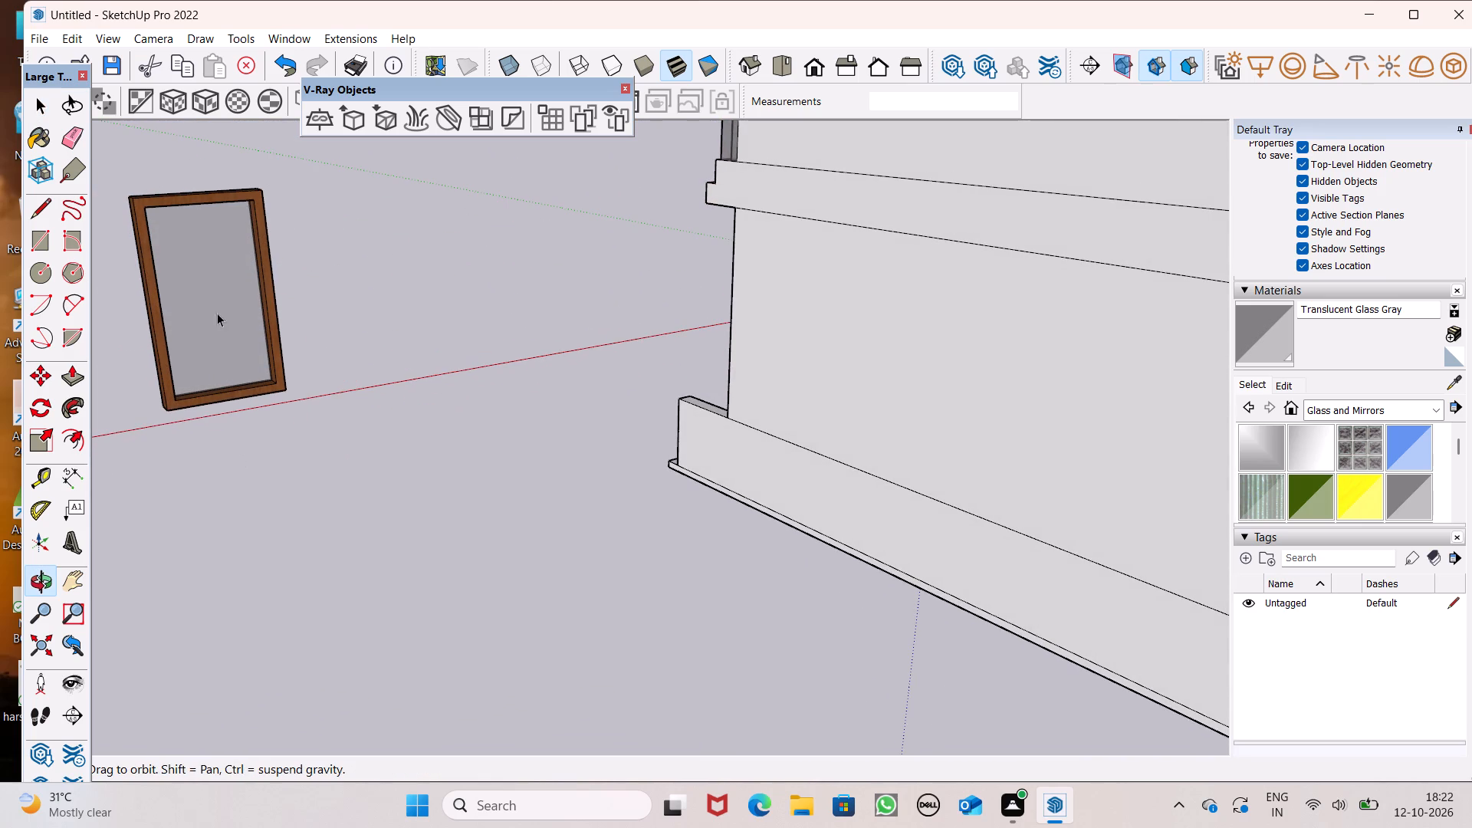
scroll(215, 283, up, 5)
click(38, 228)
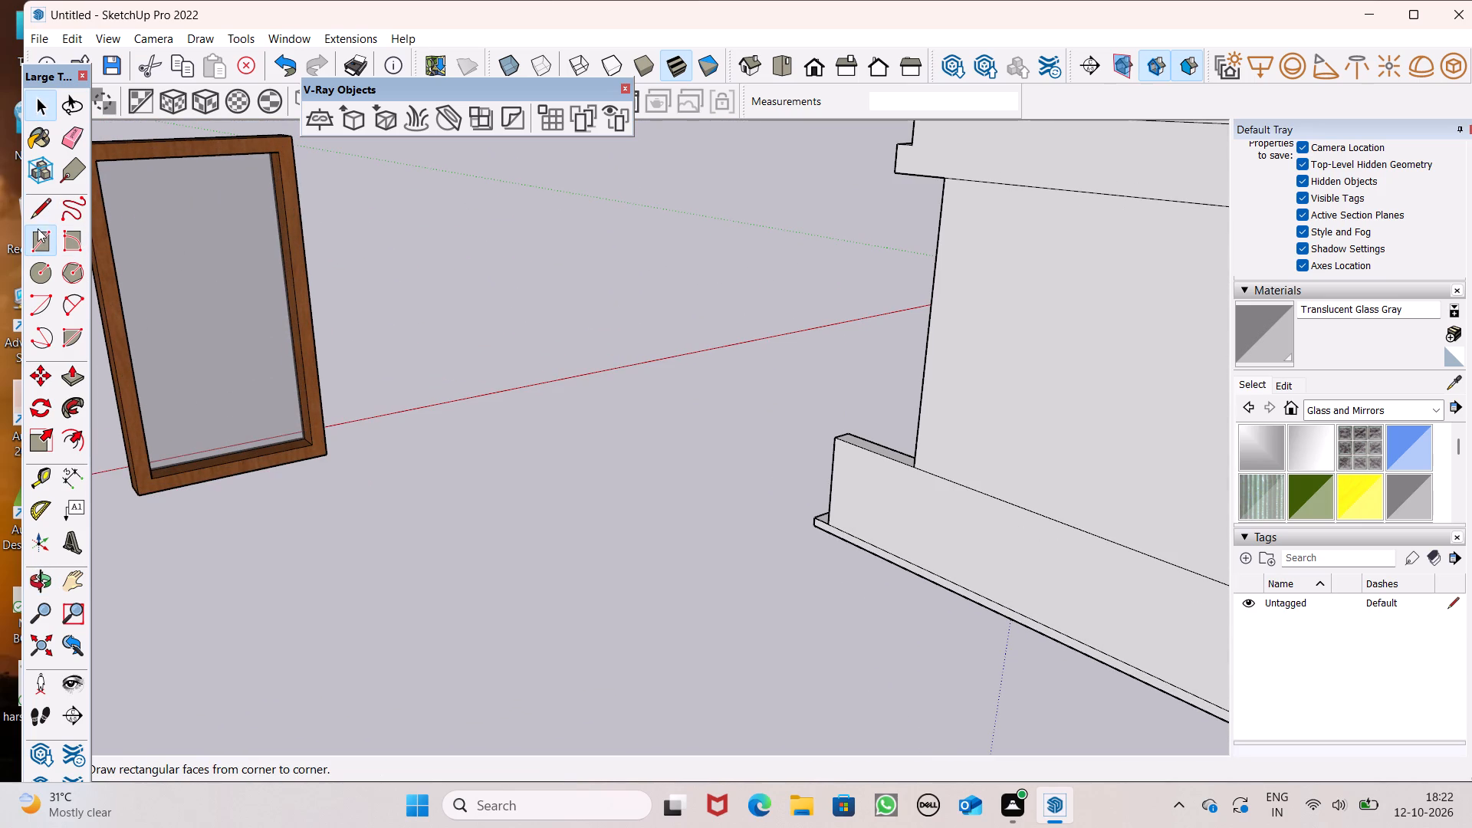
scroll(250, 233, down, 2)
middle_drag(275, 393, 379, 605)
scroll(397, 375, down, 6)
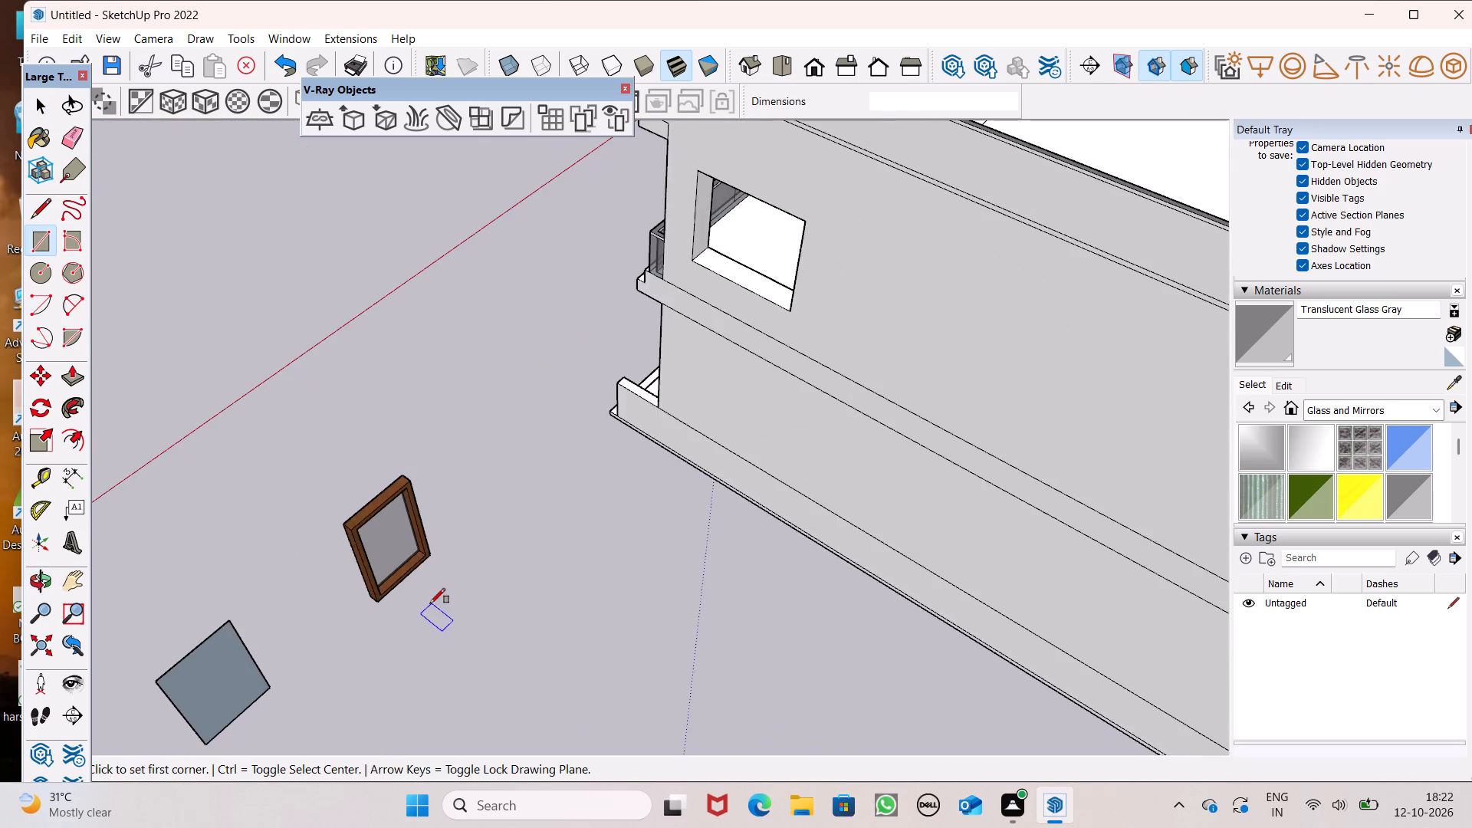
scroll(430, 602, up, 7)
scroll(392, 520, up, 8)
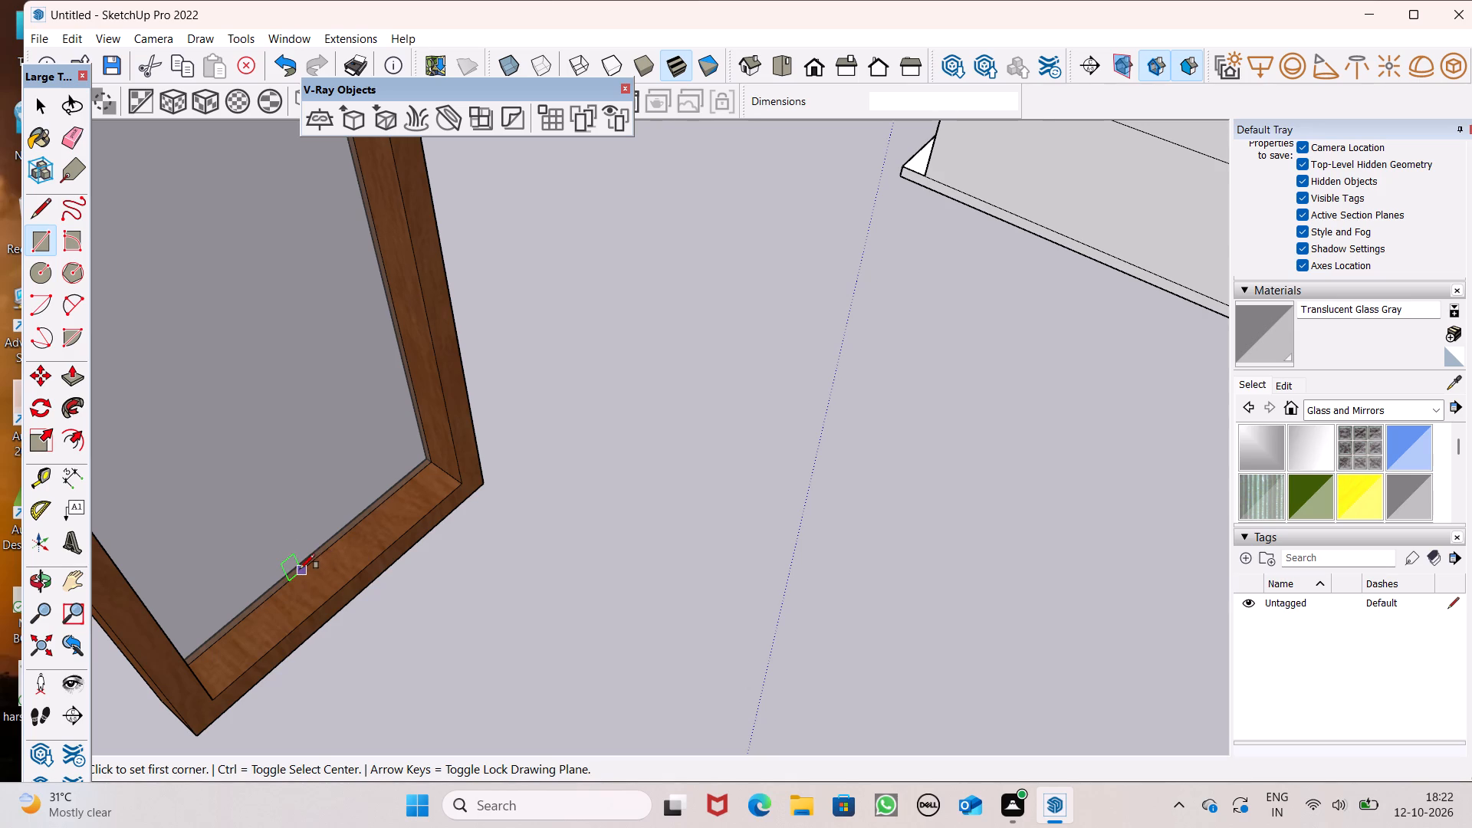
double_click(299, 569)
click(346, 589)
key(space)
Push/Pull the small rectangle up about 6' 4 3/4" to form a central bar reaching the frame's top.
click(72, 379)
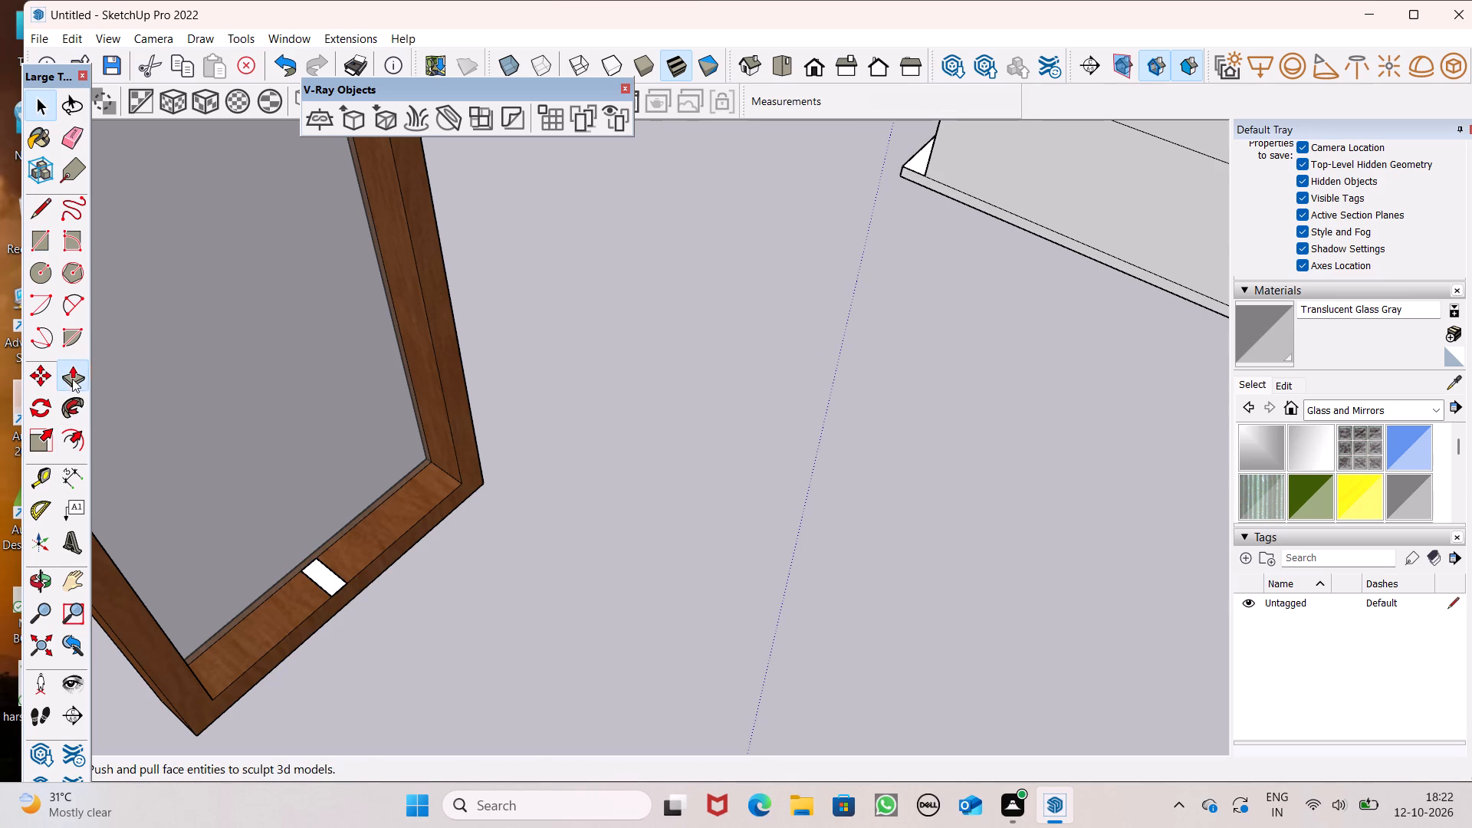
scroll(458, 471, down, 7)
scroll(392, 509, up, 6)
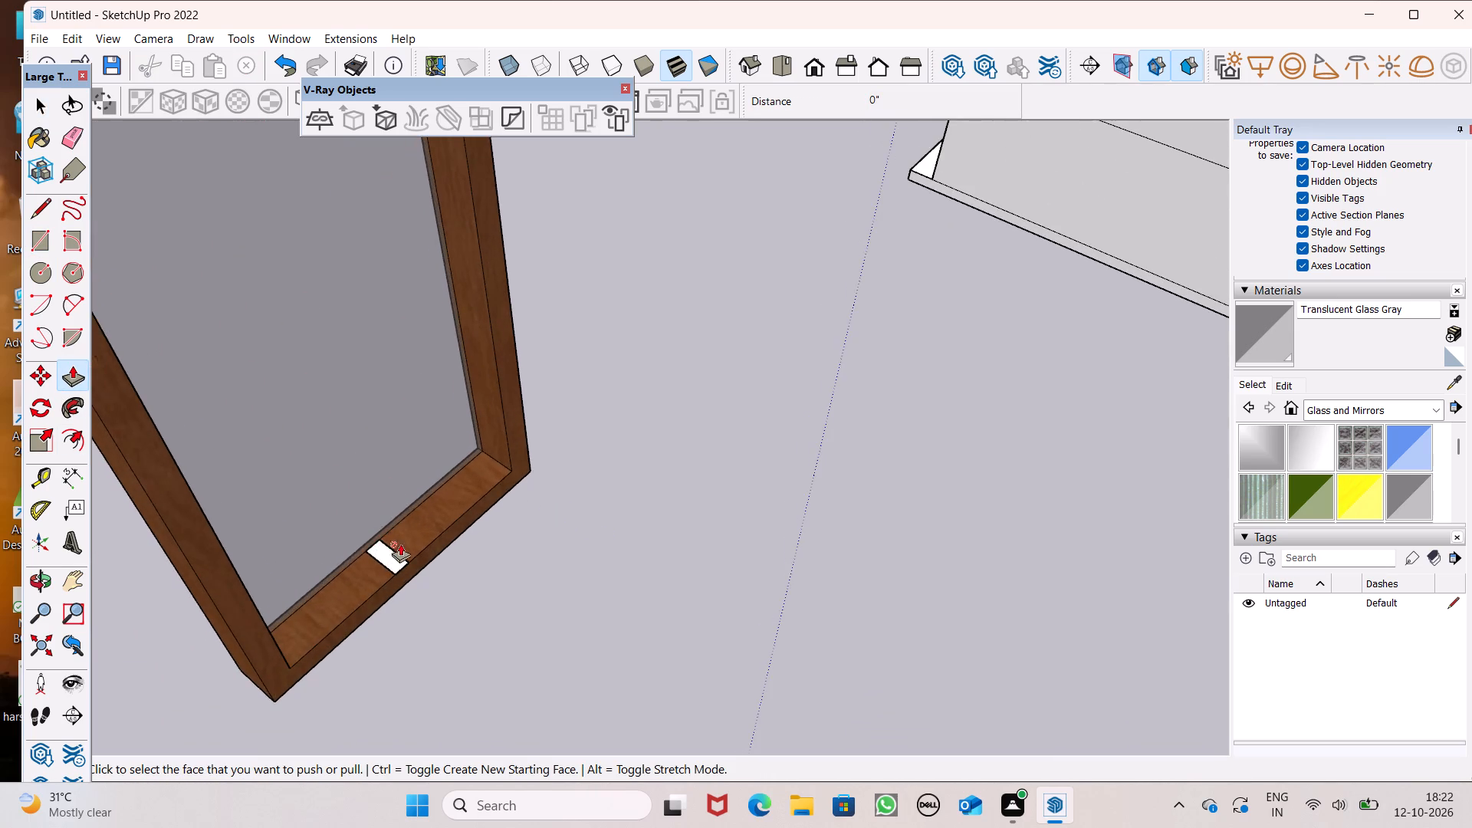
scroll(410, 553, down, 7)
scroll(401, 553, up, 5)
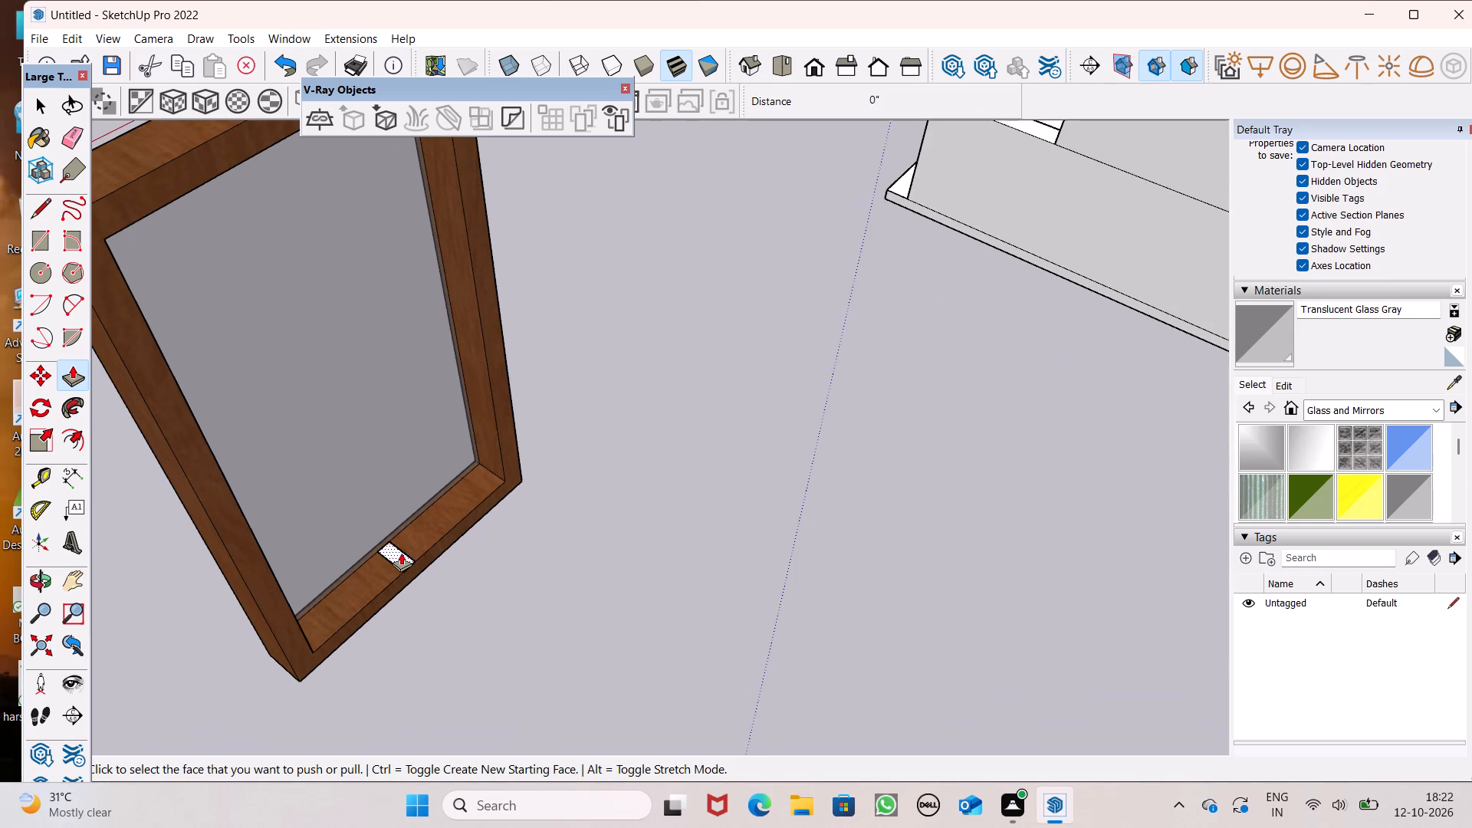
drag(399, 560, 350, 438)
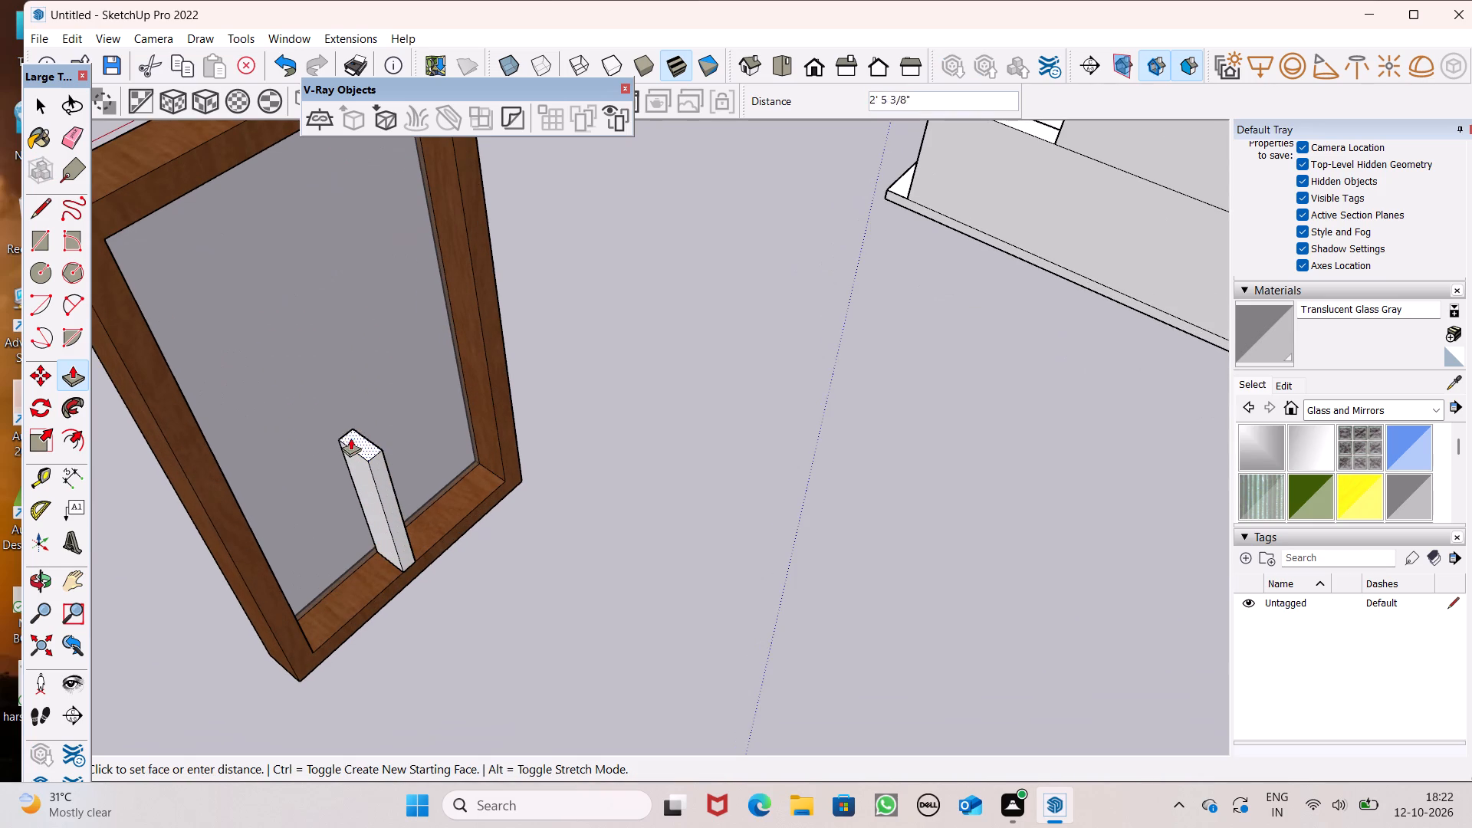
drag(350, 438, 210, 176)
Paint the central bar's front edge and both deep side faces with Wood Veneer 01 from the Wood materials.
scroll(210, 180, down, 5)
middle_drag(305, 336, 297, 251)
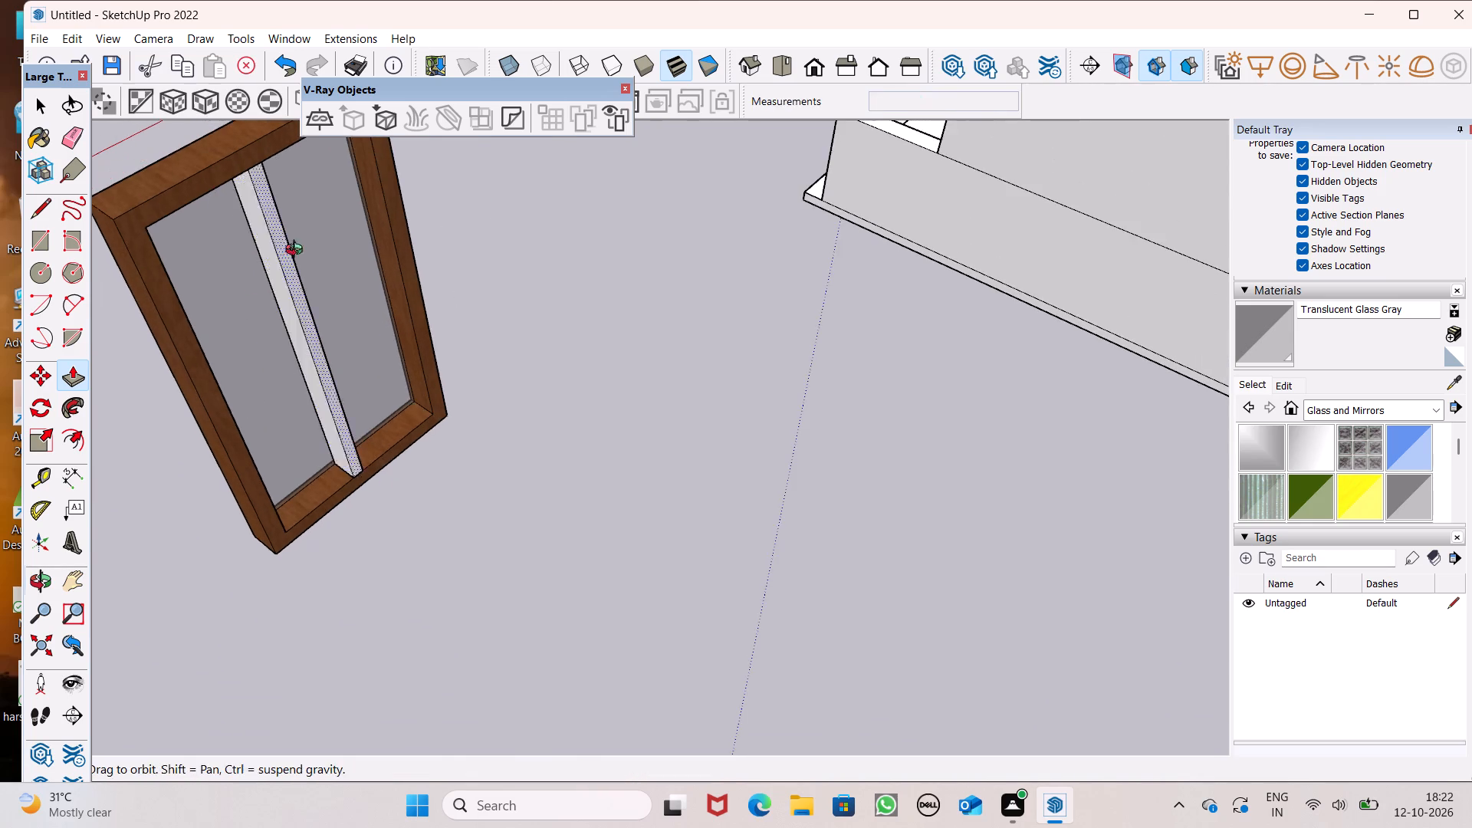
middle_drag(297, 251, 270, 154)
scroll(270, 154, up, 1)
scroll(348, 538, down, 7)
middle_drag(386, 367, 470, 205)
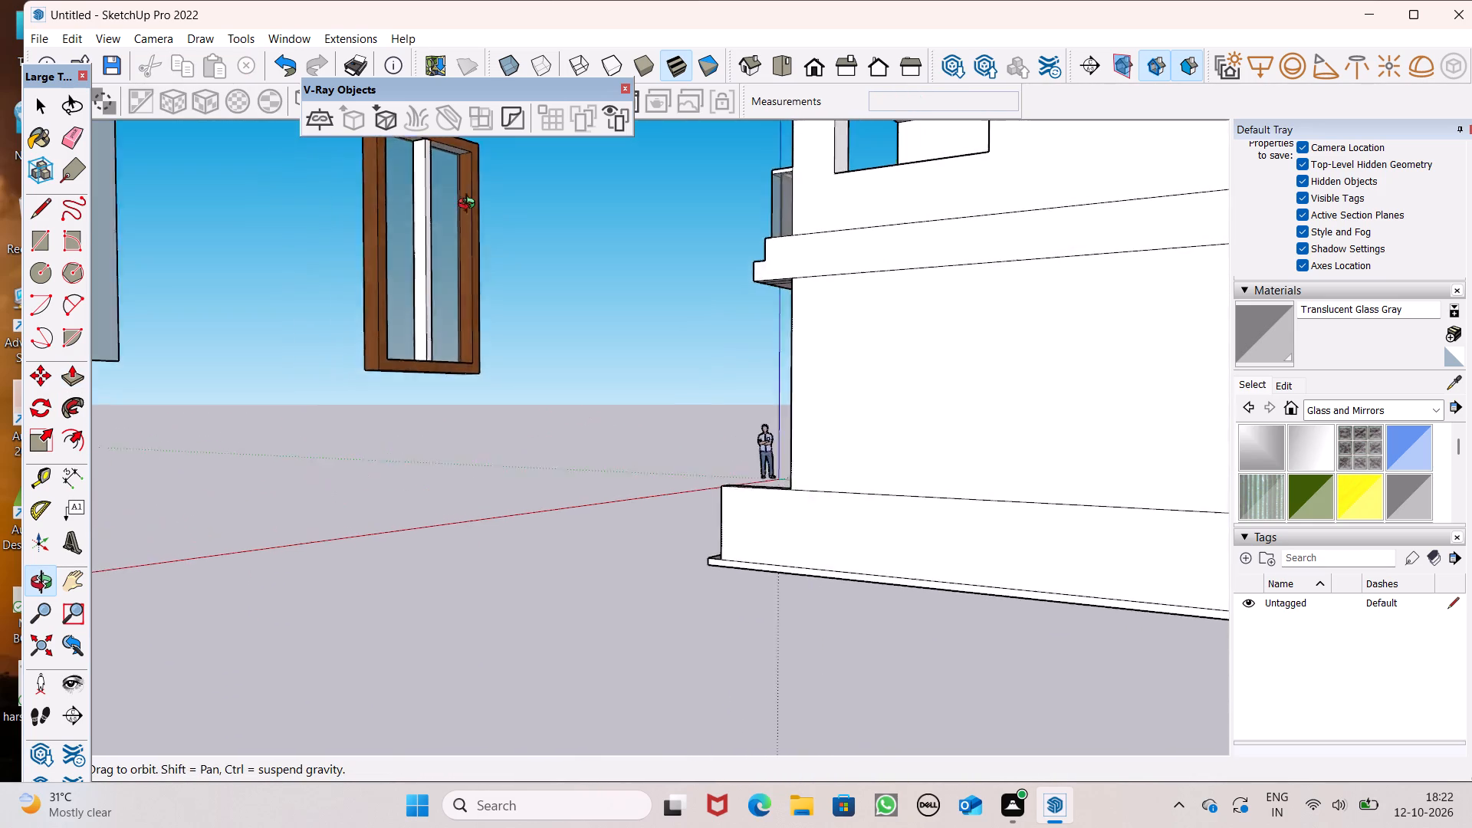
middle_drag(470, 205, 800, 416)
scroll(608, 496, down, 3)
middle_drag(730, 657, 1041, 758)
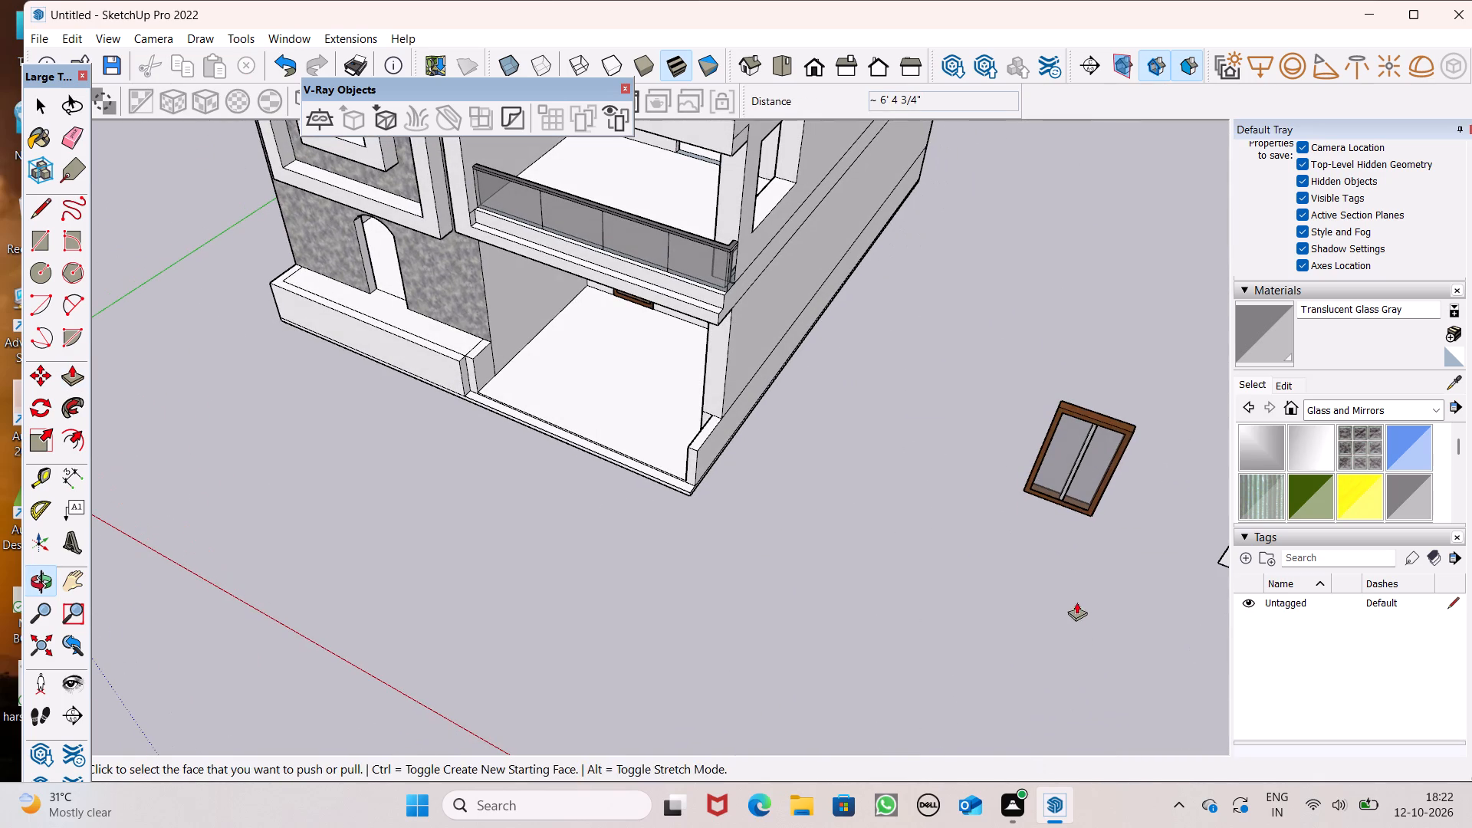
key(space)
click(1428, 410)
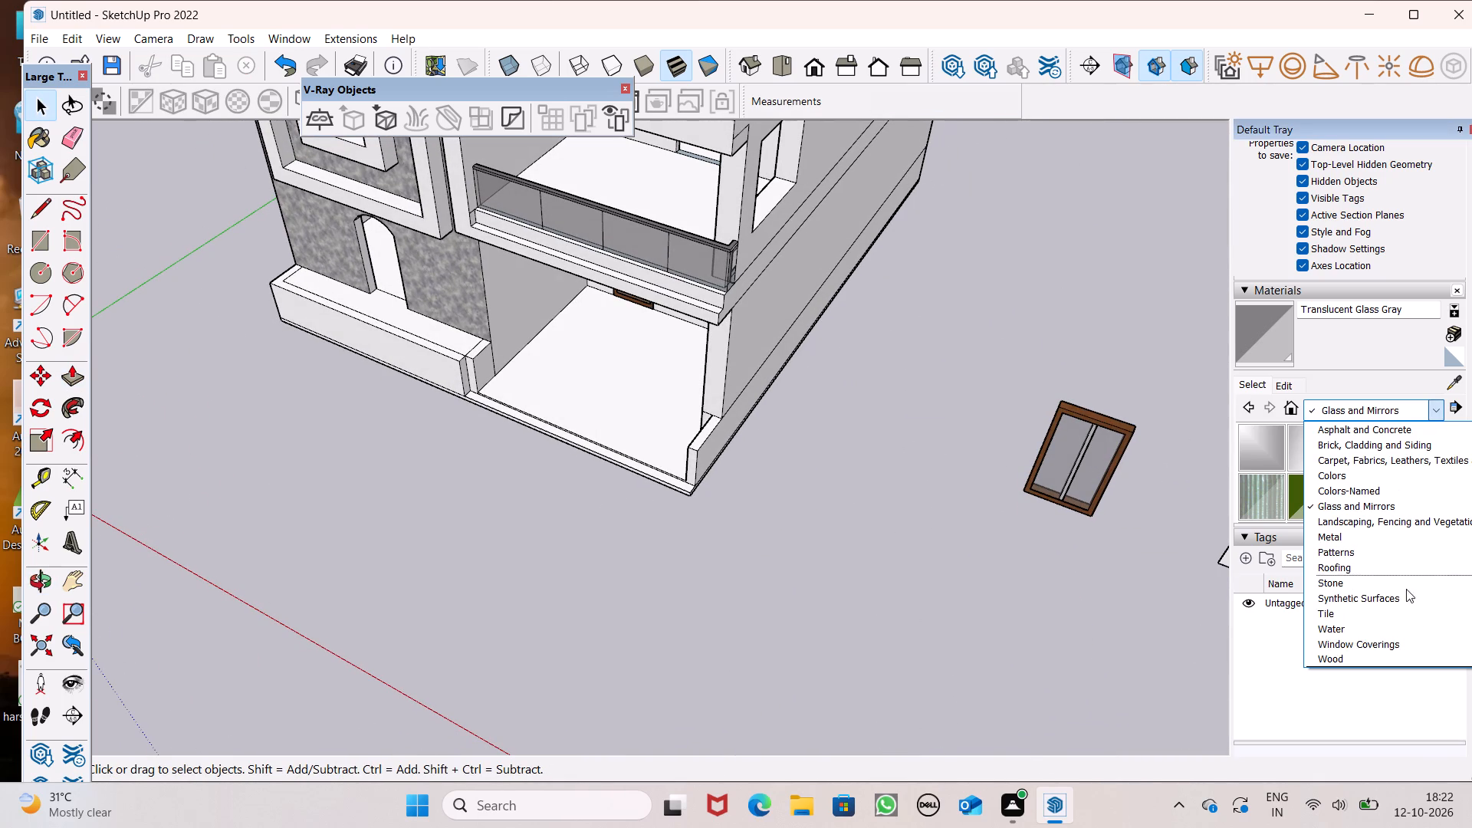
click(1388, 652)
scroll(1368, 475, down, 3)
click(1359, 451)
scroll(787, 515, down, 2)
middle_drag(1011, 553, 109, 430)
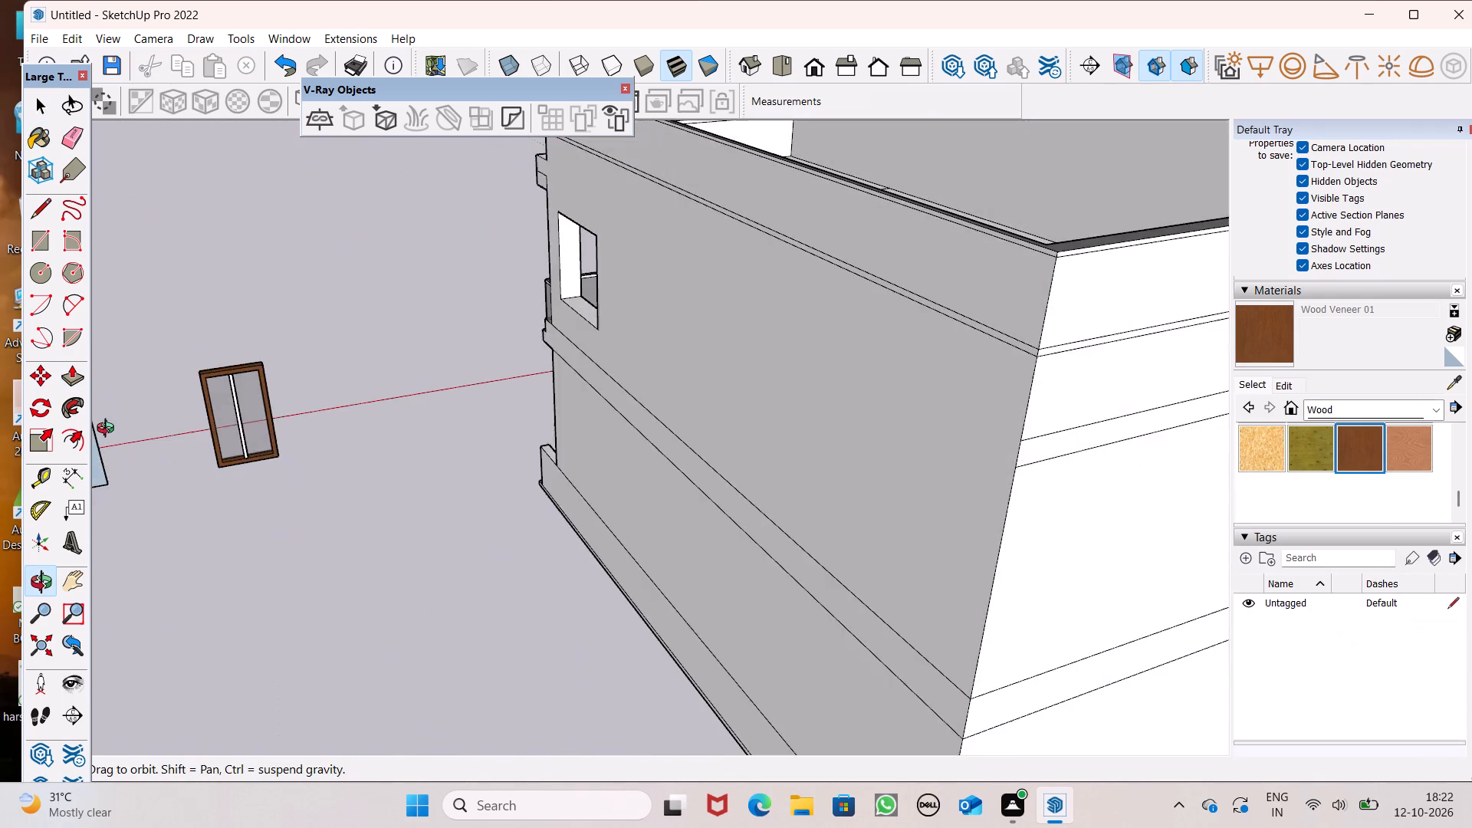
middle_drag(109, 430, 108, 429)
scroll(117, 402, up, 9)
scroll(232, 468, up, 8)
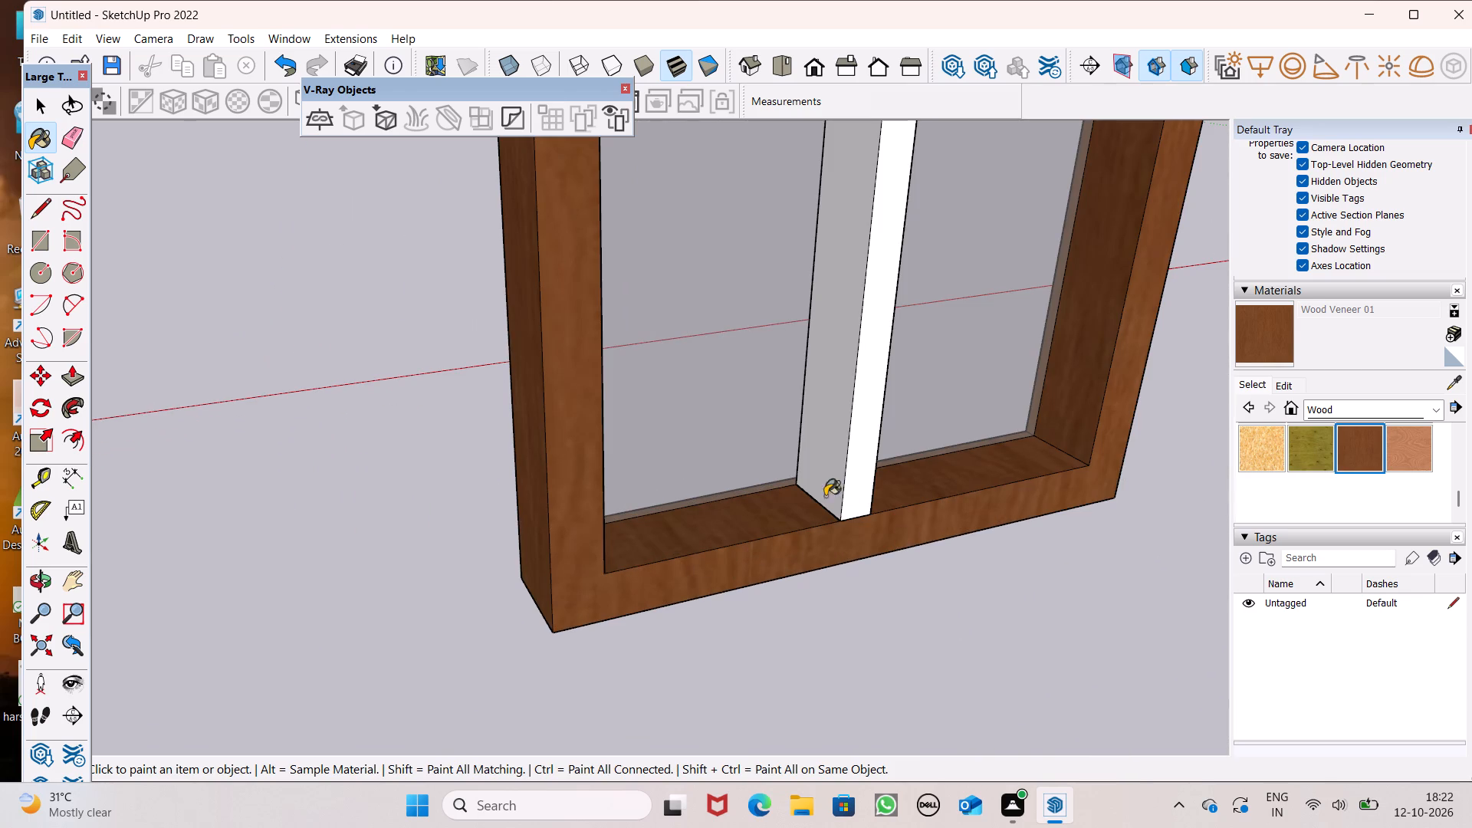
click(825, 473)
click(849, 471)
middle_drag(838, 522, 303, 568)
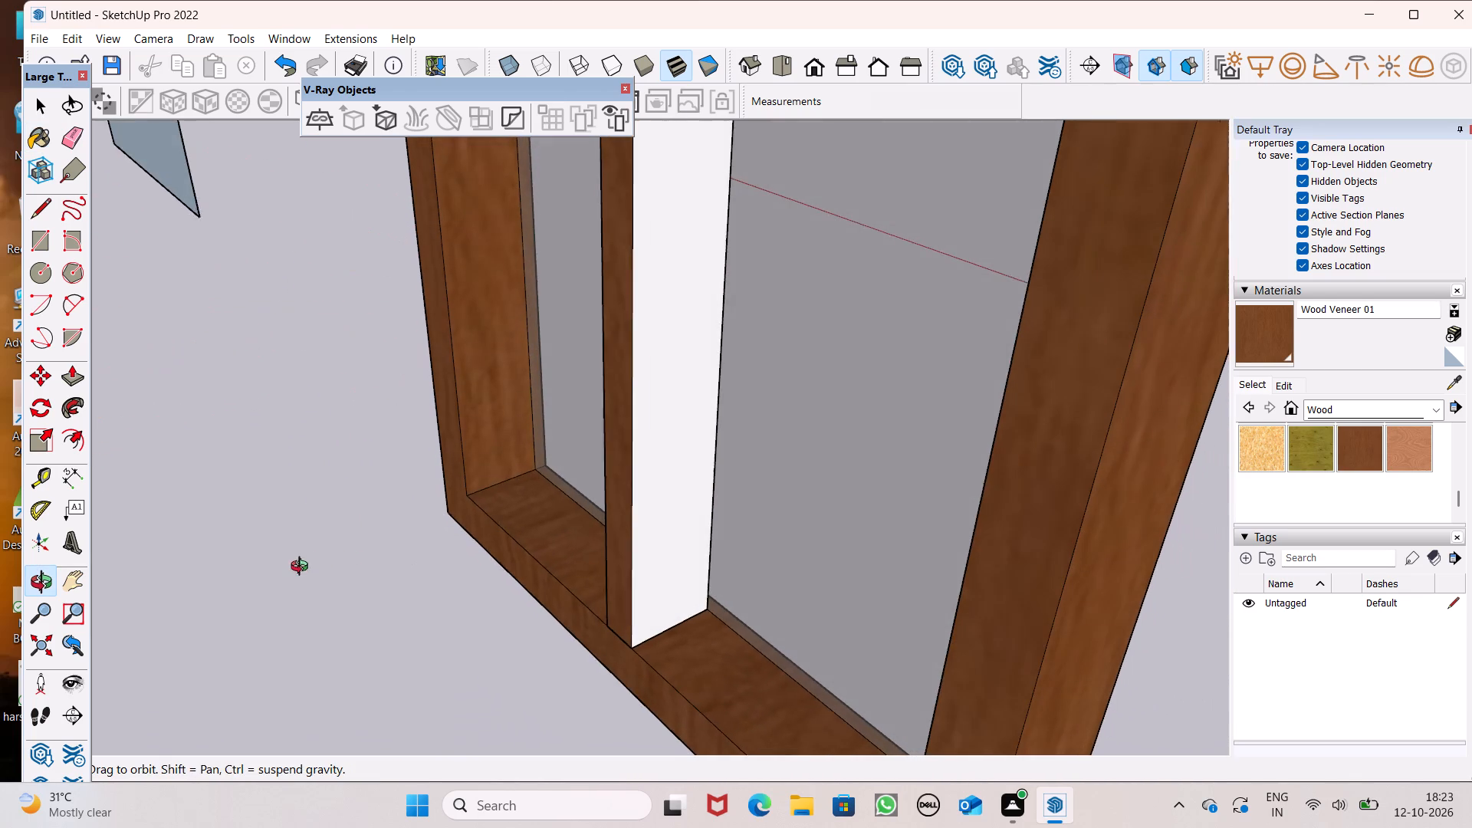
middle_drag(303, 568, 302, 568)
click(681, 577)
key(space)
Paint the central bar's remaining white face on the opposite side of the panel with Wood Veneer 01.
scroll(225, 447, down, 11)
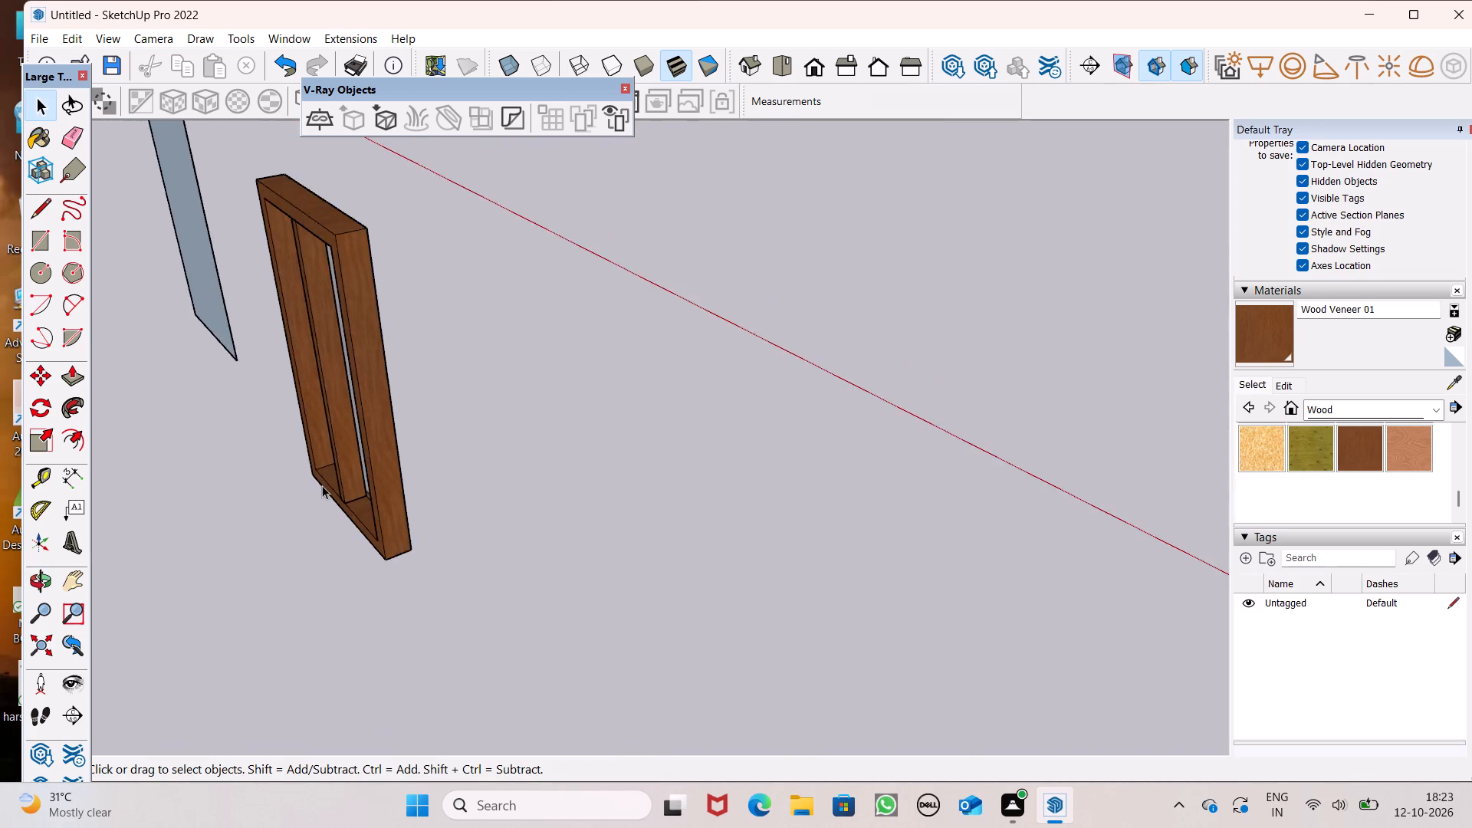
middle_drag(336, 517, 1047, 555)
scroll(343, 245, down, 6)
middle_drag(332, 507, 993, 649)
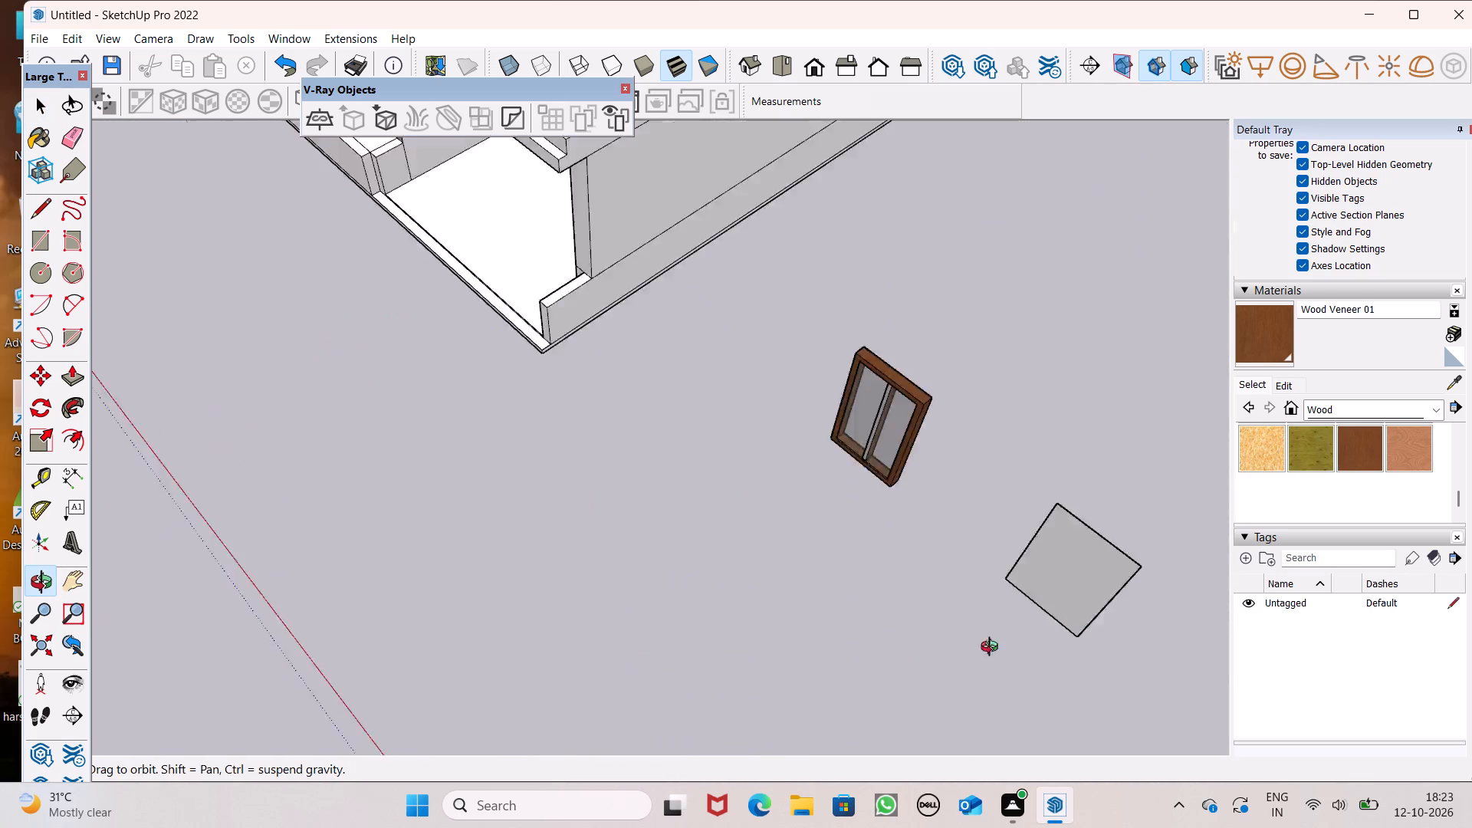
middle_drag(993, 649, 1153, 579)
scroll(1119, 613, up, 1)
scroll(782, 554, down, 2)
scroll(851, 347, up, 7)
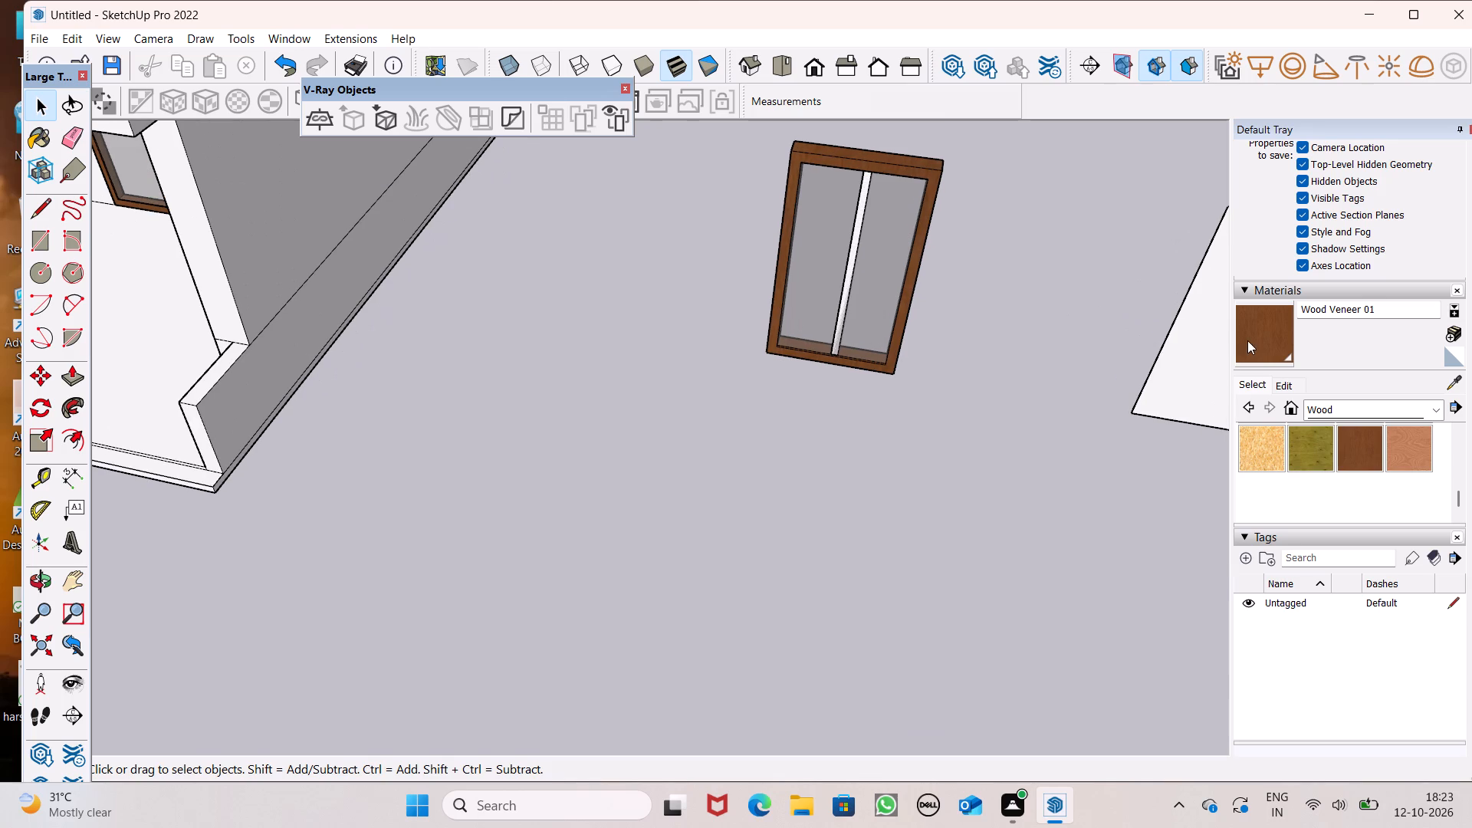
click(1247, 340)
scroll(800, 213, up, 5)
click(846, 258)
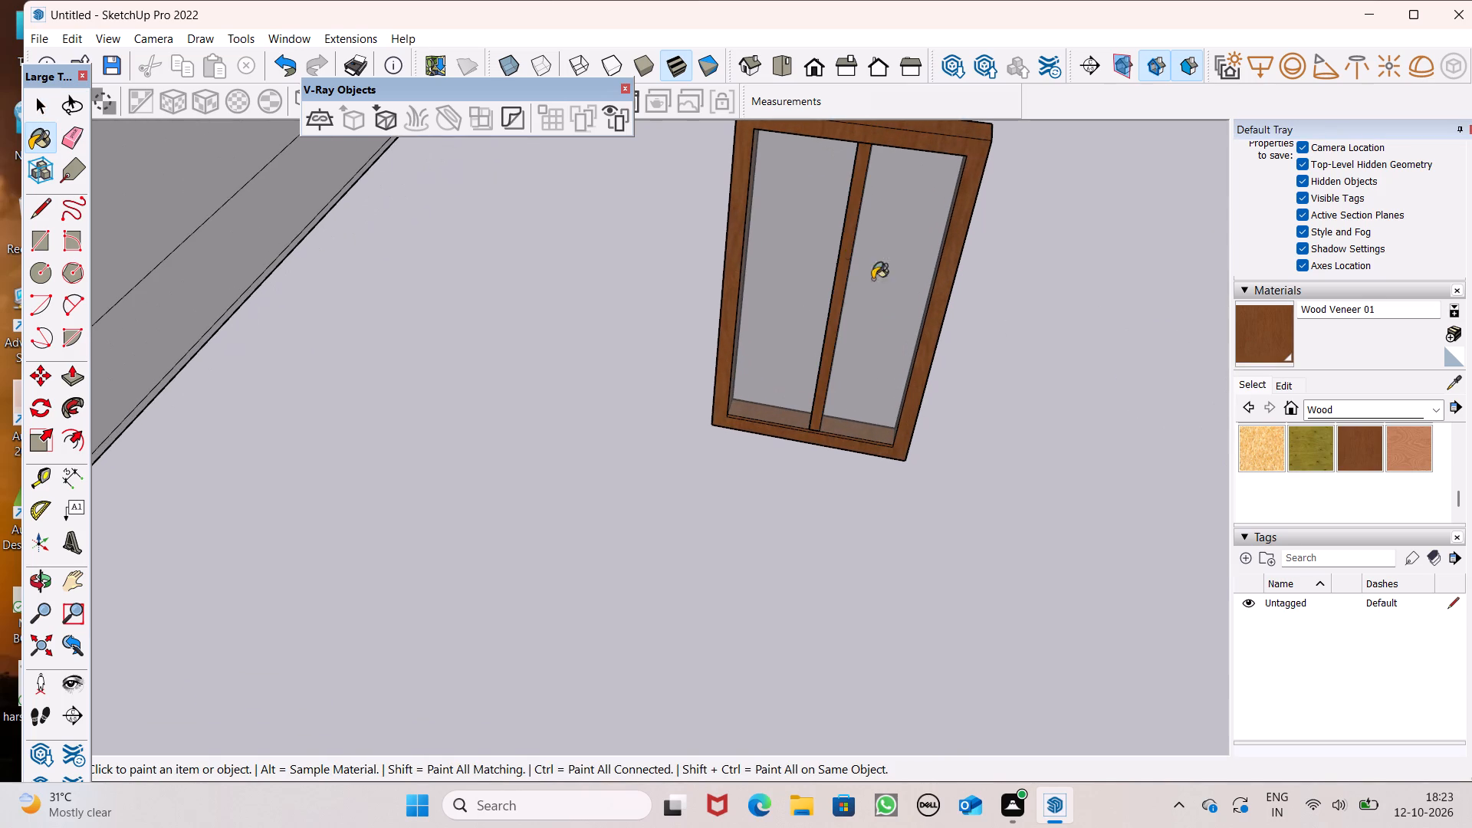
key(space)
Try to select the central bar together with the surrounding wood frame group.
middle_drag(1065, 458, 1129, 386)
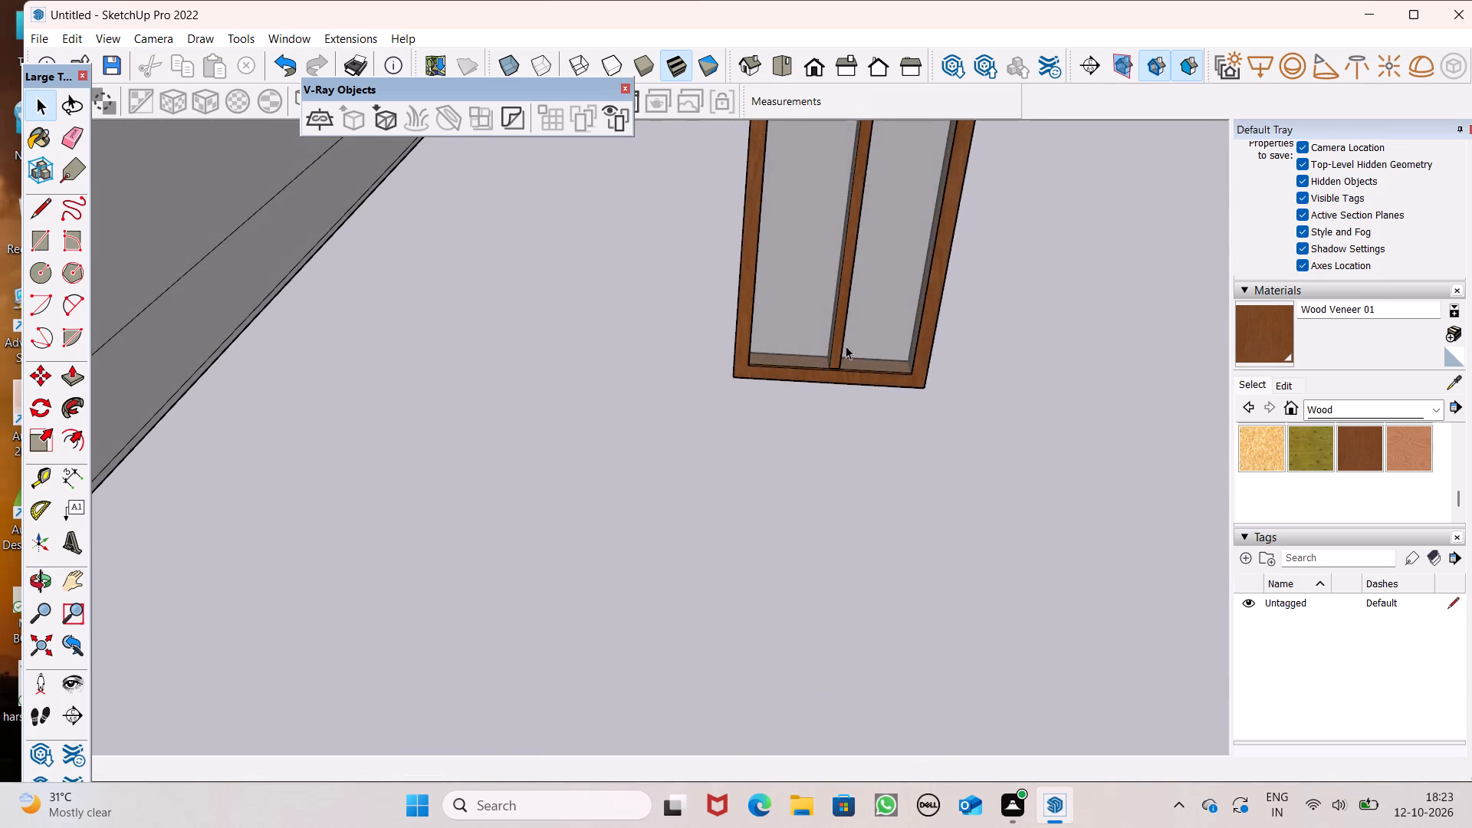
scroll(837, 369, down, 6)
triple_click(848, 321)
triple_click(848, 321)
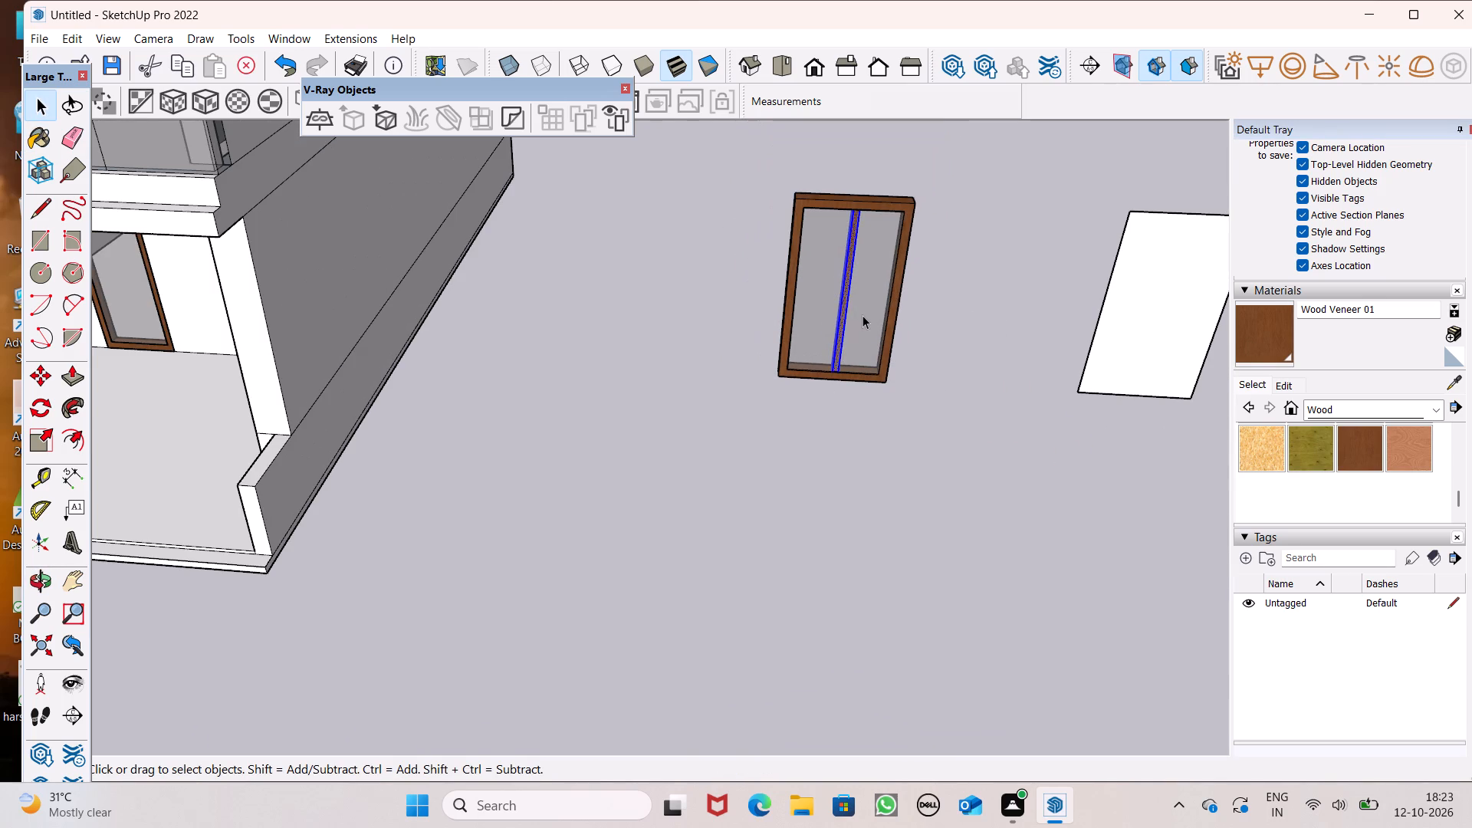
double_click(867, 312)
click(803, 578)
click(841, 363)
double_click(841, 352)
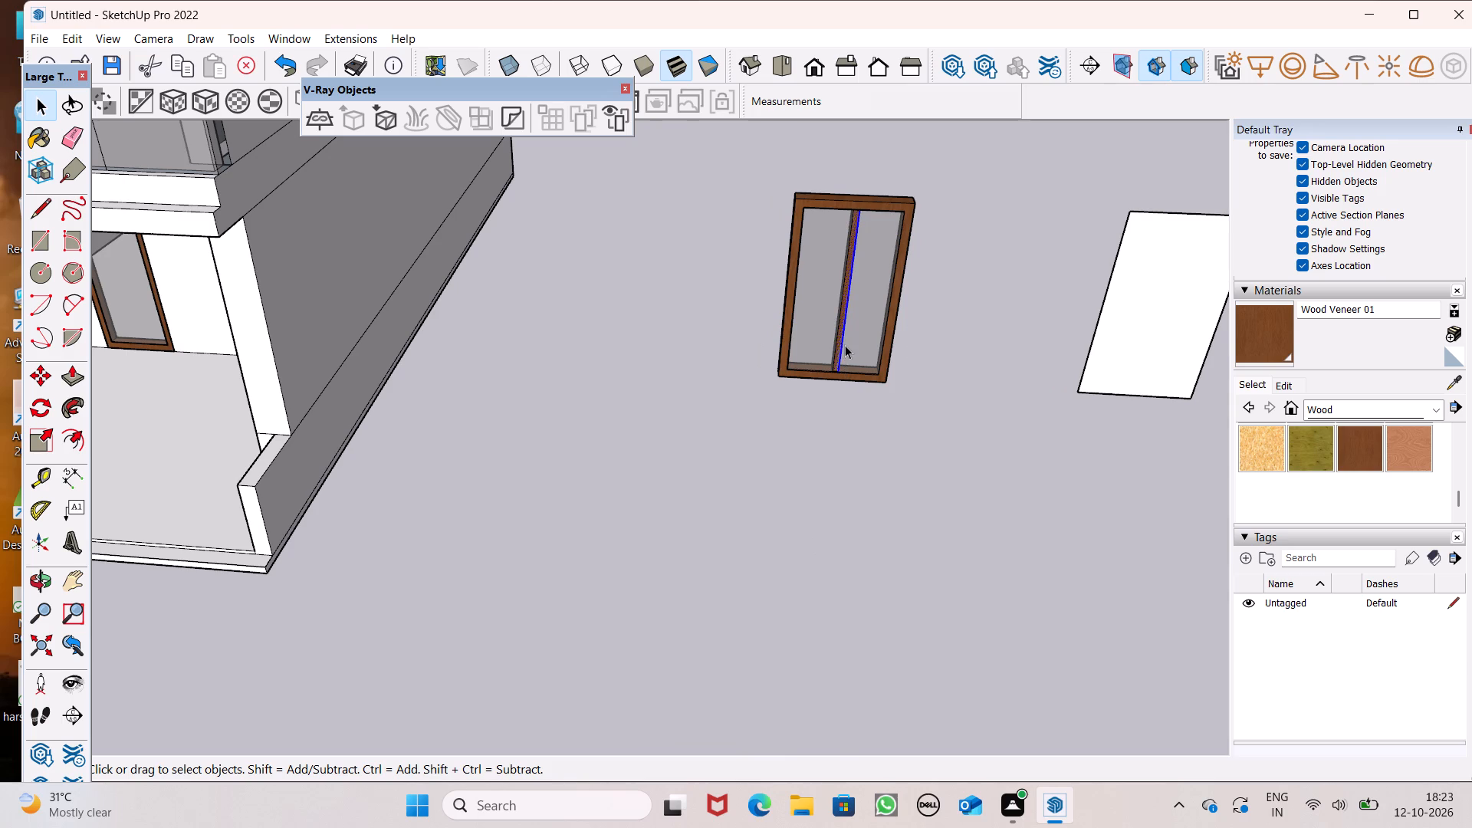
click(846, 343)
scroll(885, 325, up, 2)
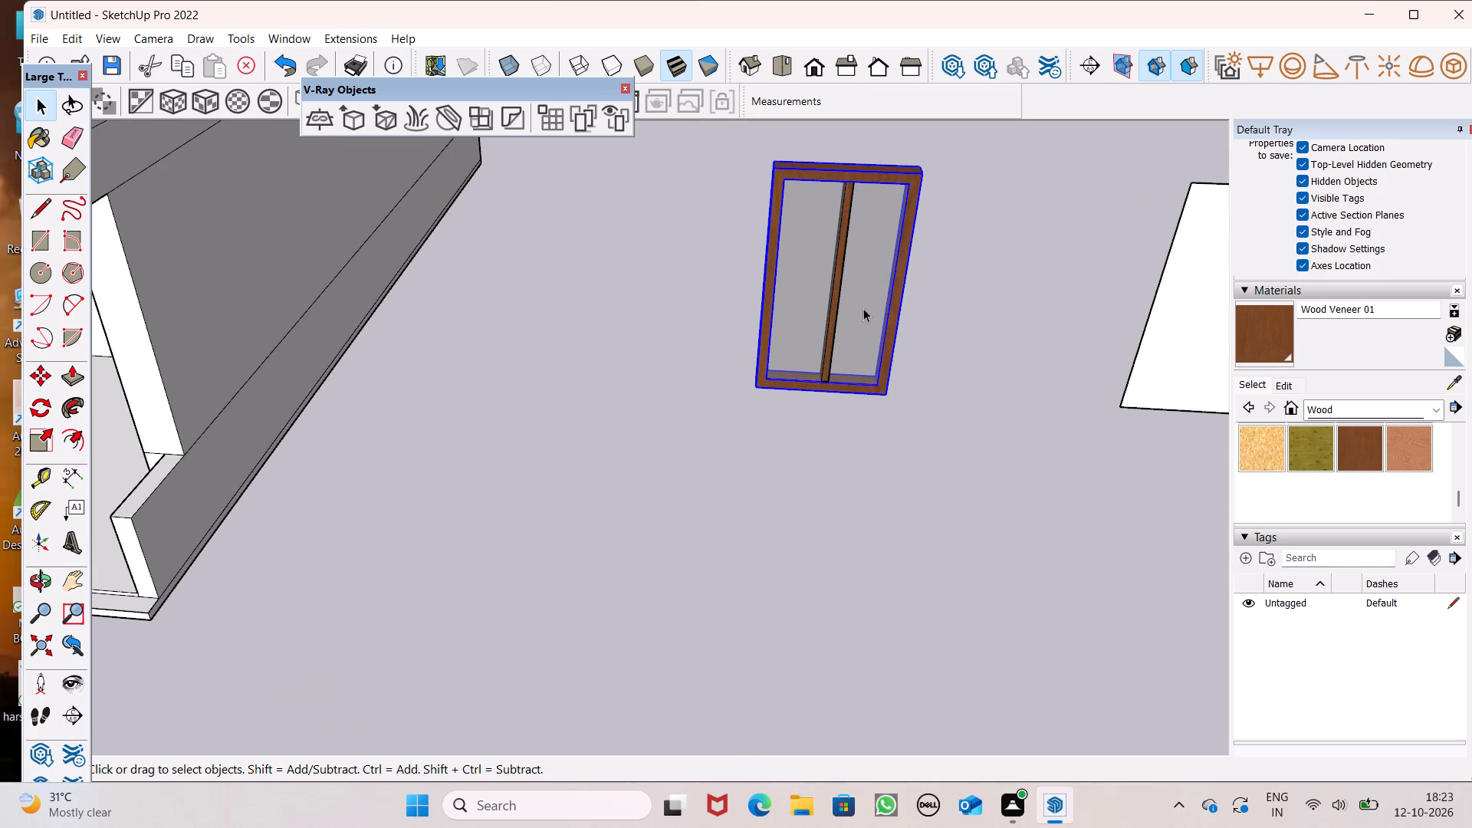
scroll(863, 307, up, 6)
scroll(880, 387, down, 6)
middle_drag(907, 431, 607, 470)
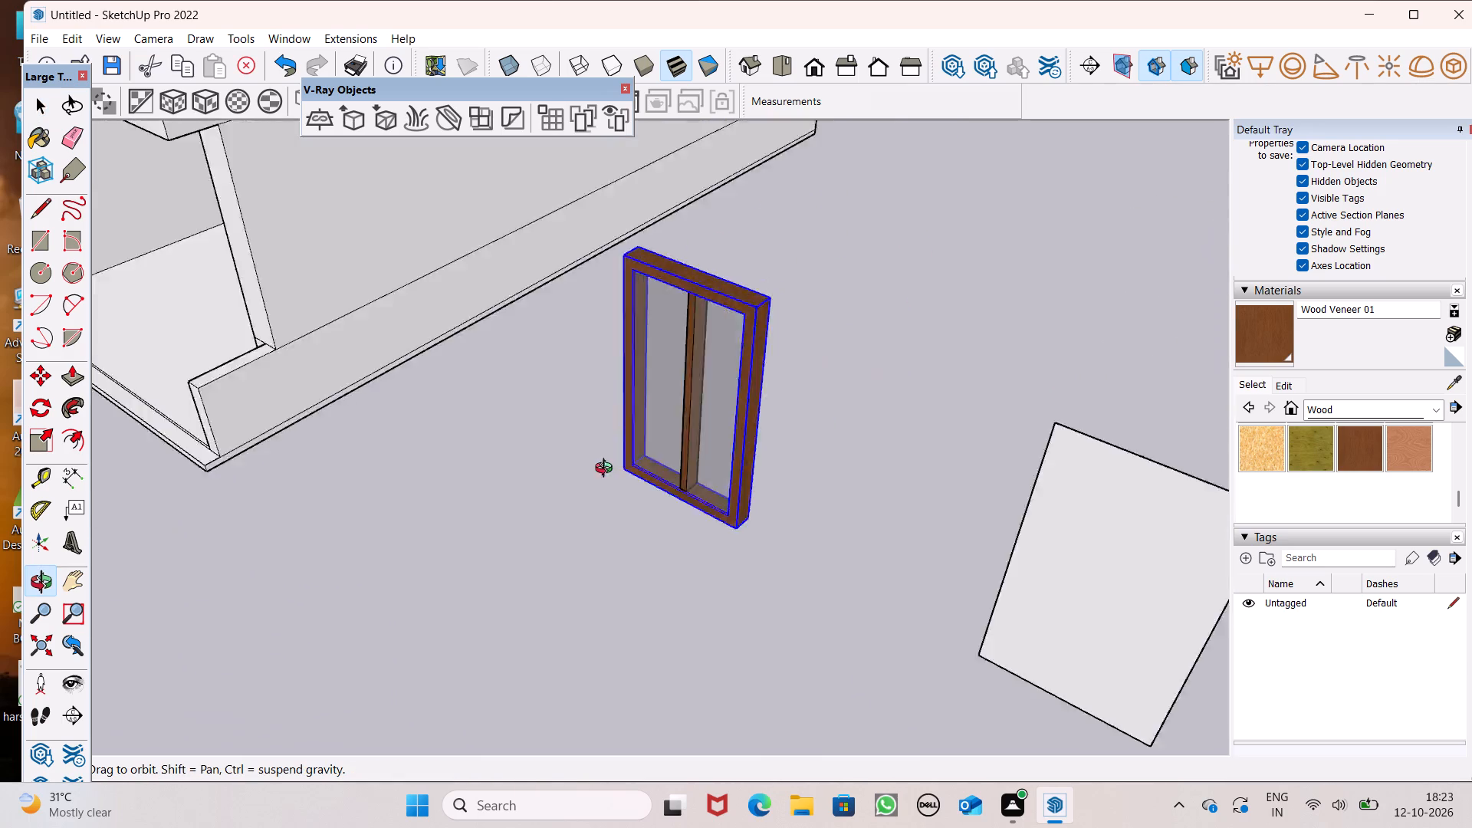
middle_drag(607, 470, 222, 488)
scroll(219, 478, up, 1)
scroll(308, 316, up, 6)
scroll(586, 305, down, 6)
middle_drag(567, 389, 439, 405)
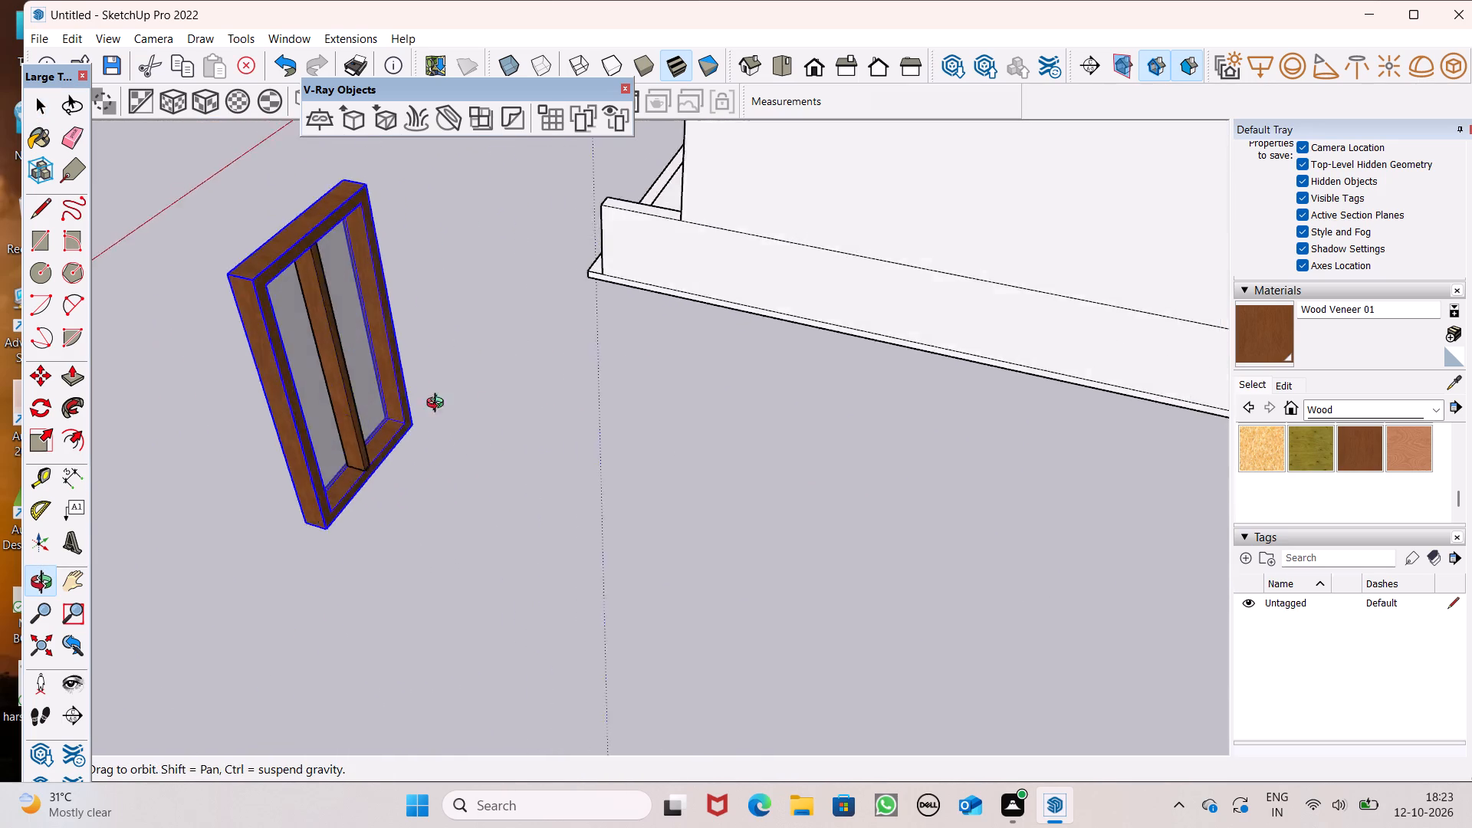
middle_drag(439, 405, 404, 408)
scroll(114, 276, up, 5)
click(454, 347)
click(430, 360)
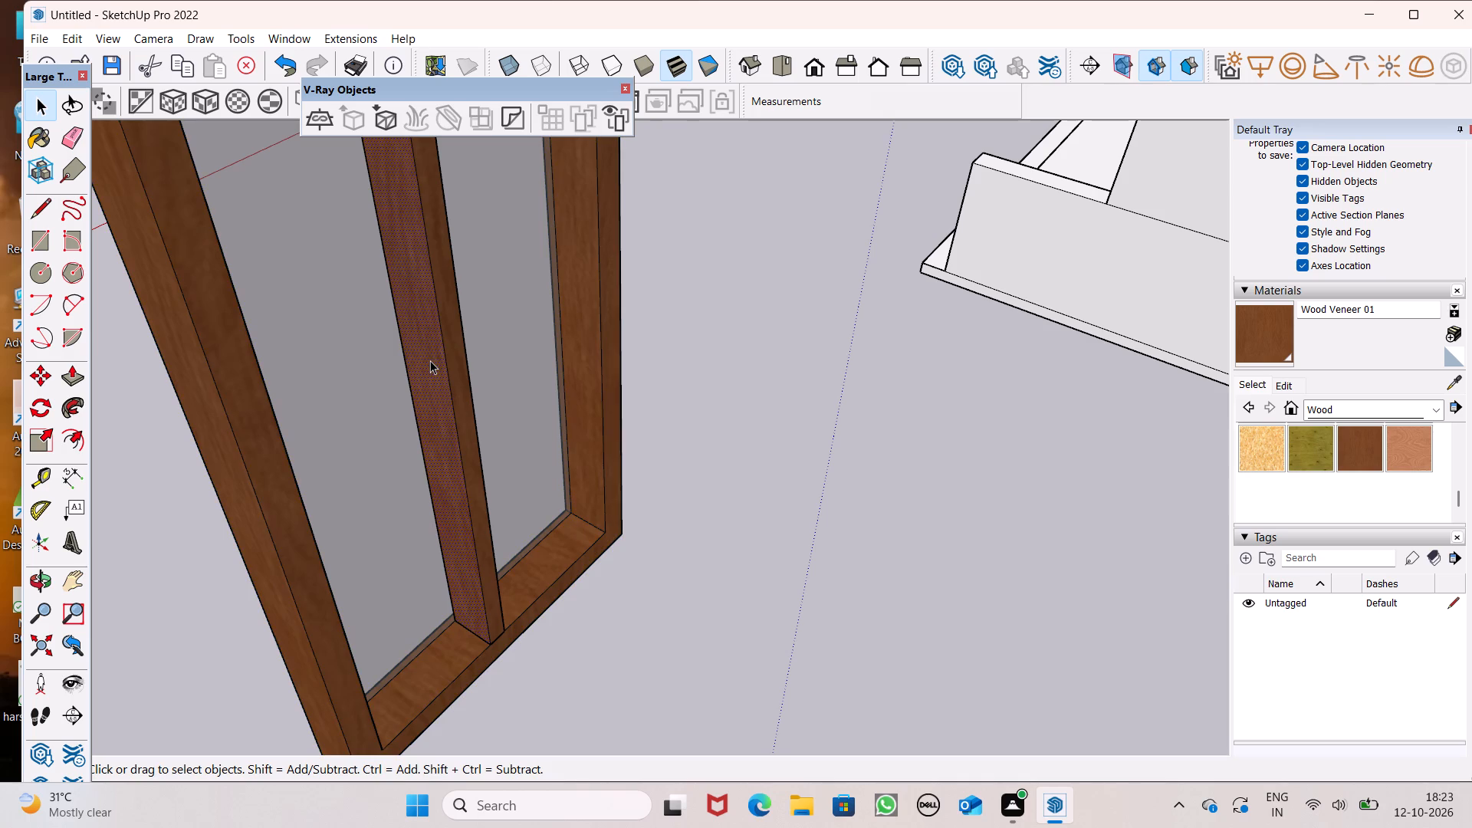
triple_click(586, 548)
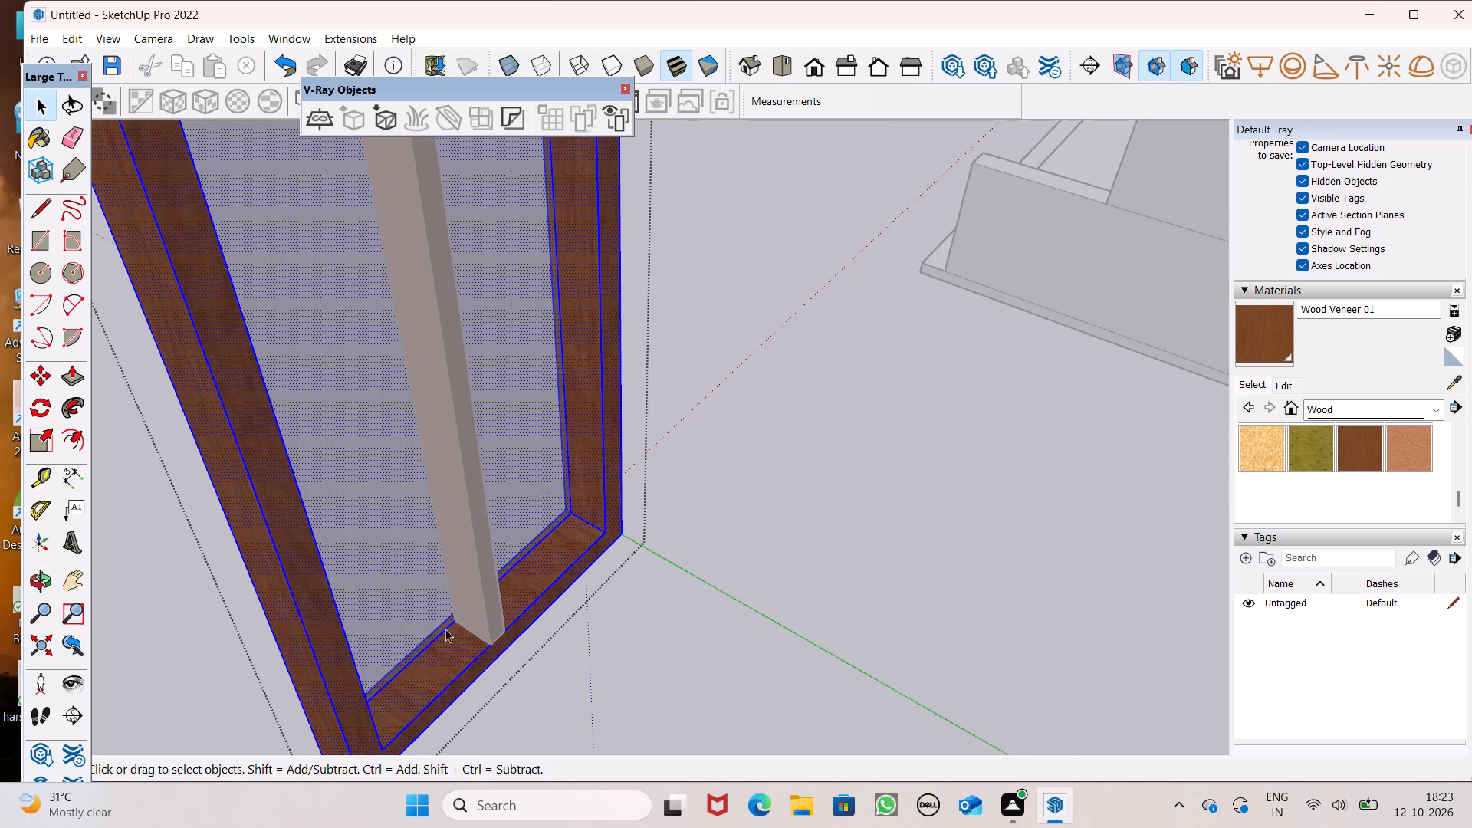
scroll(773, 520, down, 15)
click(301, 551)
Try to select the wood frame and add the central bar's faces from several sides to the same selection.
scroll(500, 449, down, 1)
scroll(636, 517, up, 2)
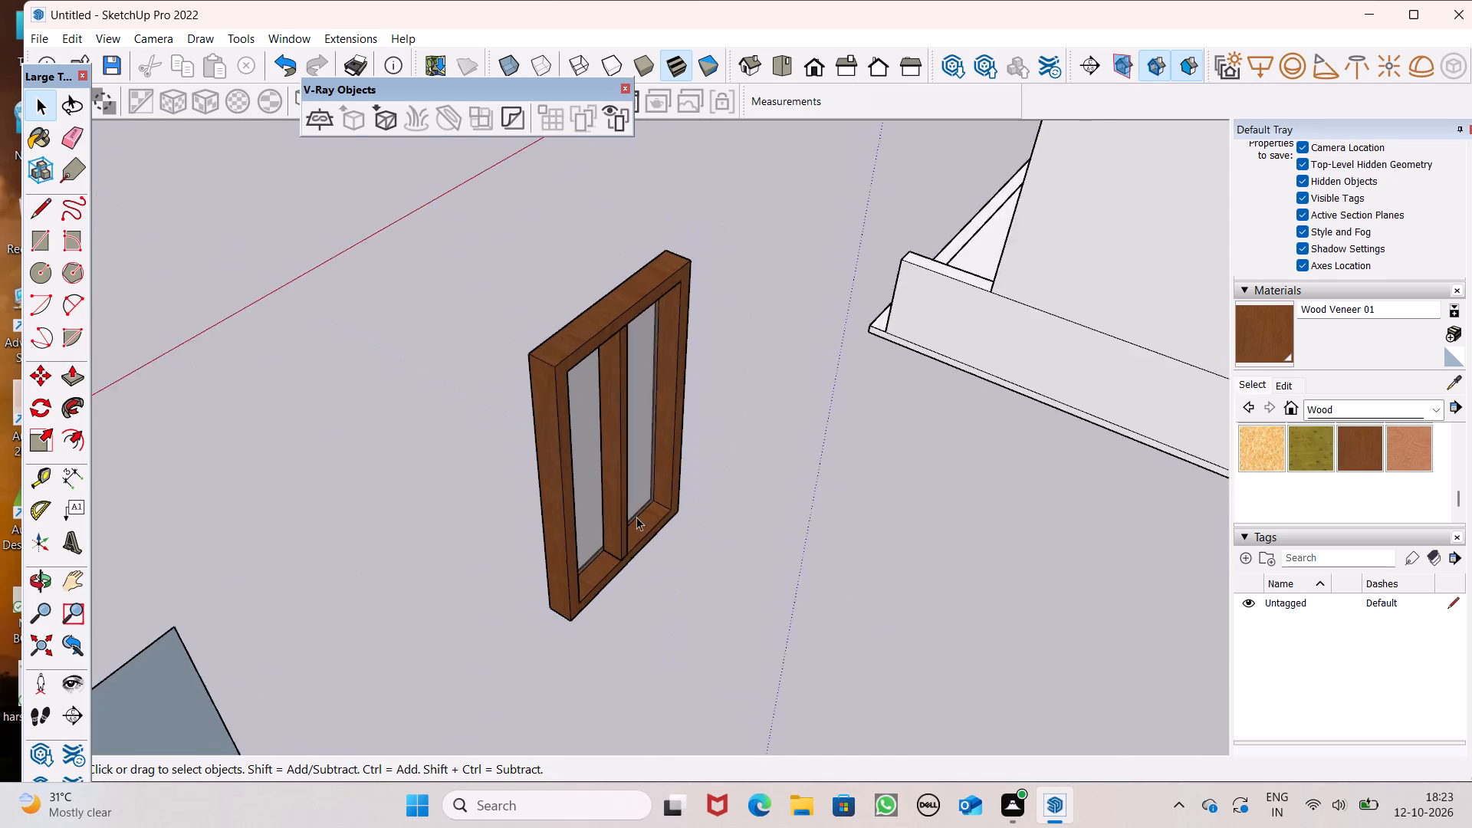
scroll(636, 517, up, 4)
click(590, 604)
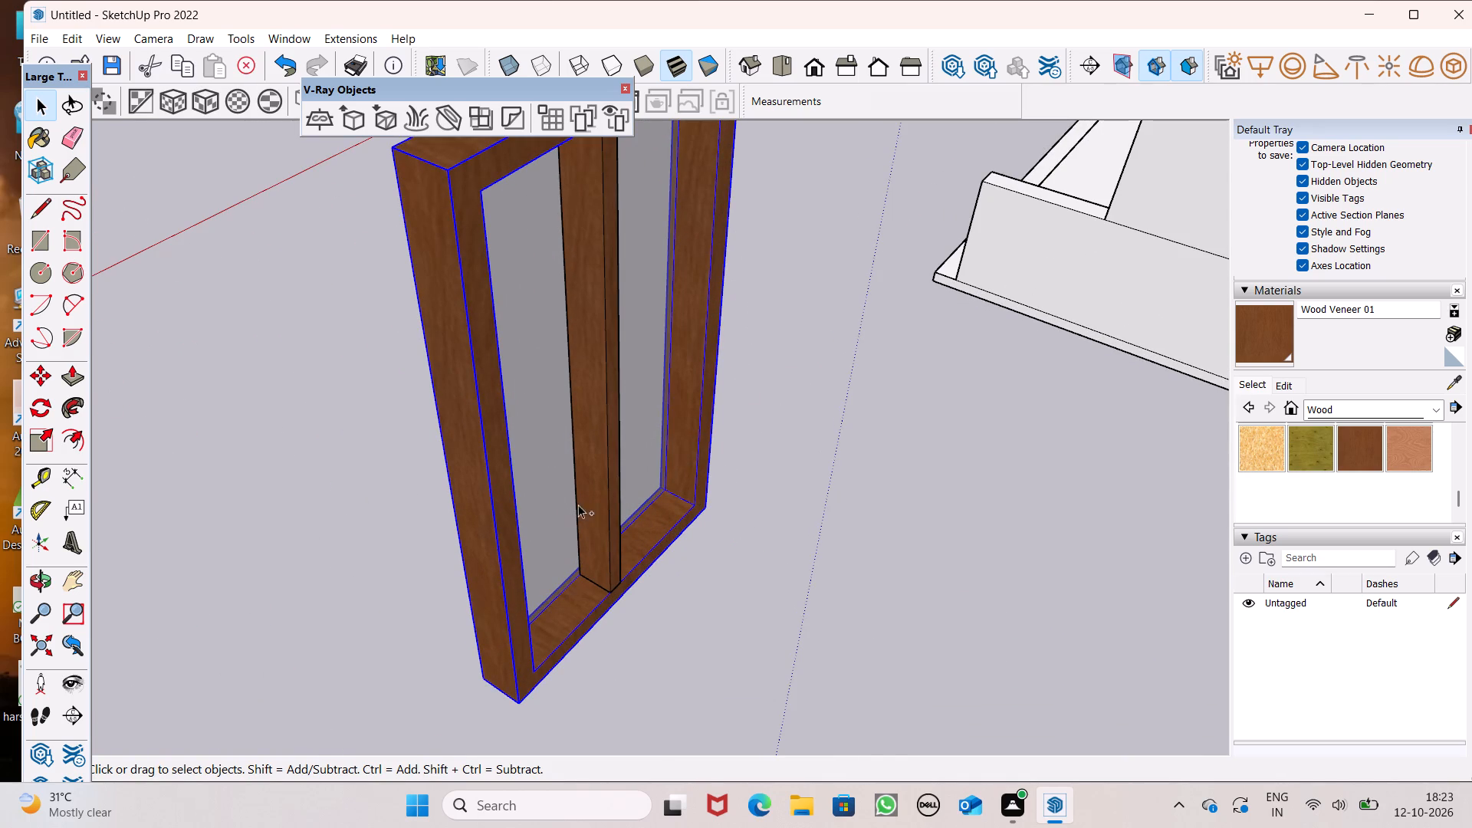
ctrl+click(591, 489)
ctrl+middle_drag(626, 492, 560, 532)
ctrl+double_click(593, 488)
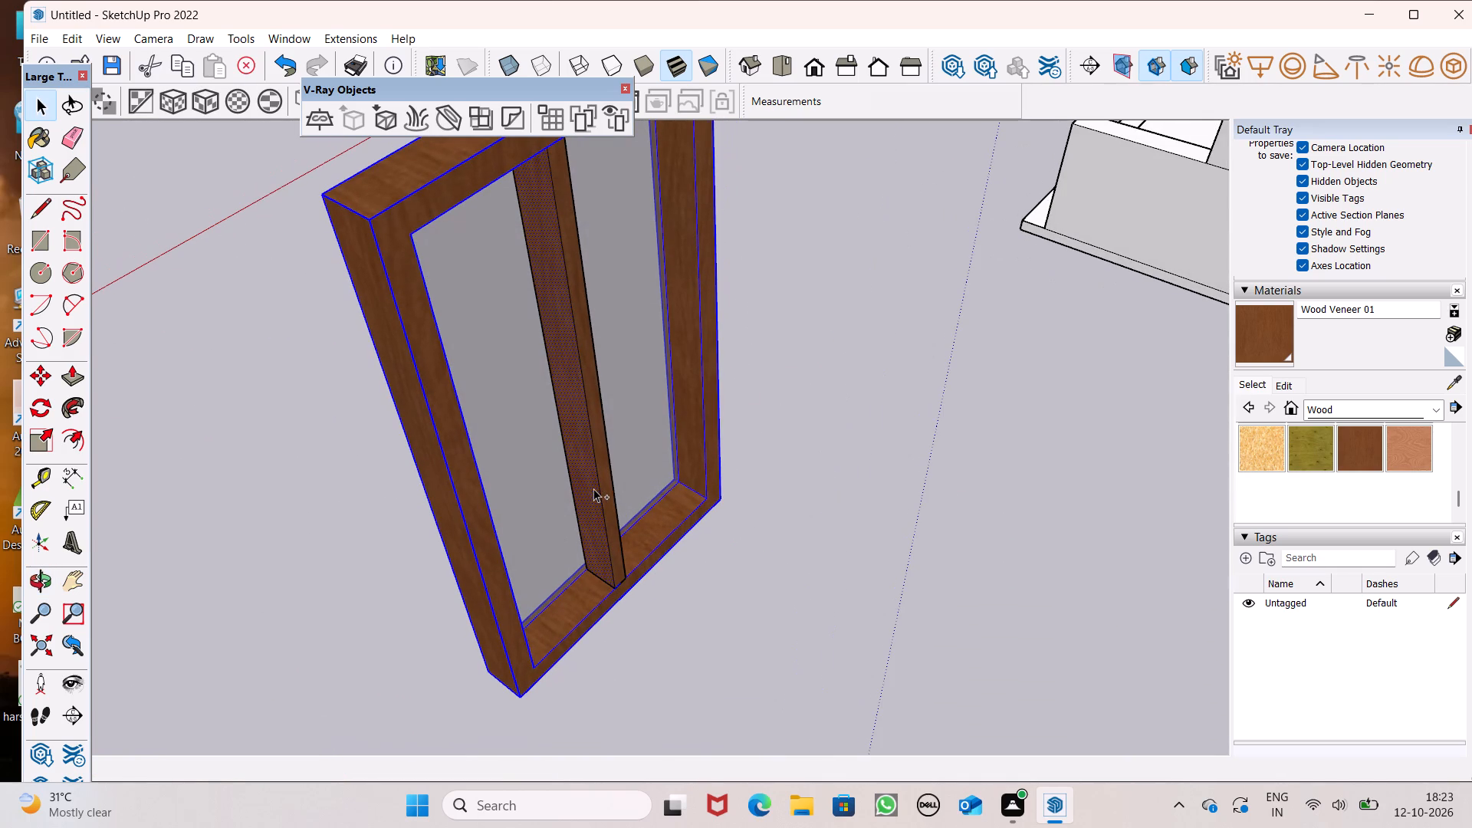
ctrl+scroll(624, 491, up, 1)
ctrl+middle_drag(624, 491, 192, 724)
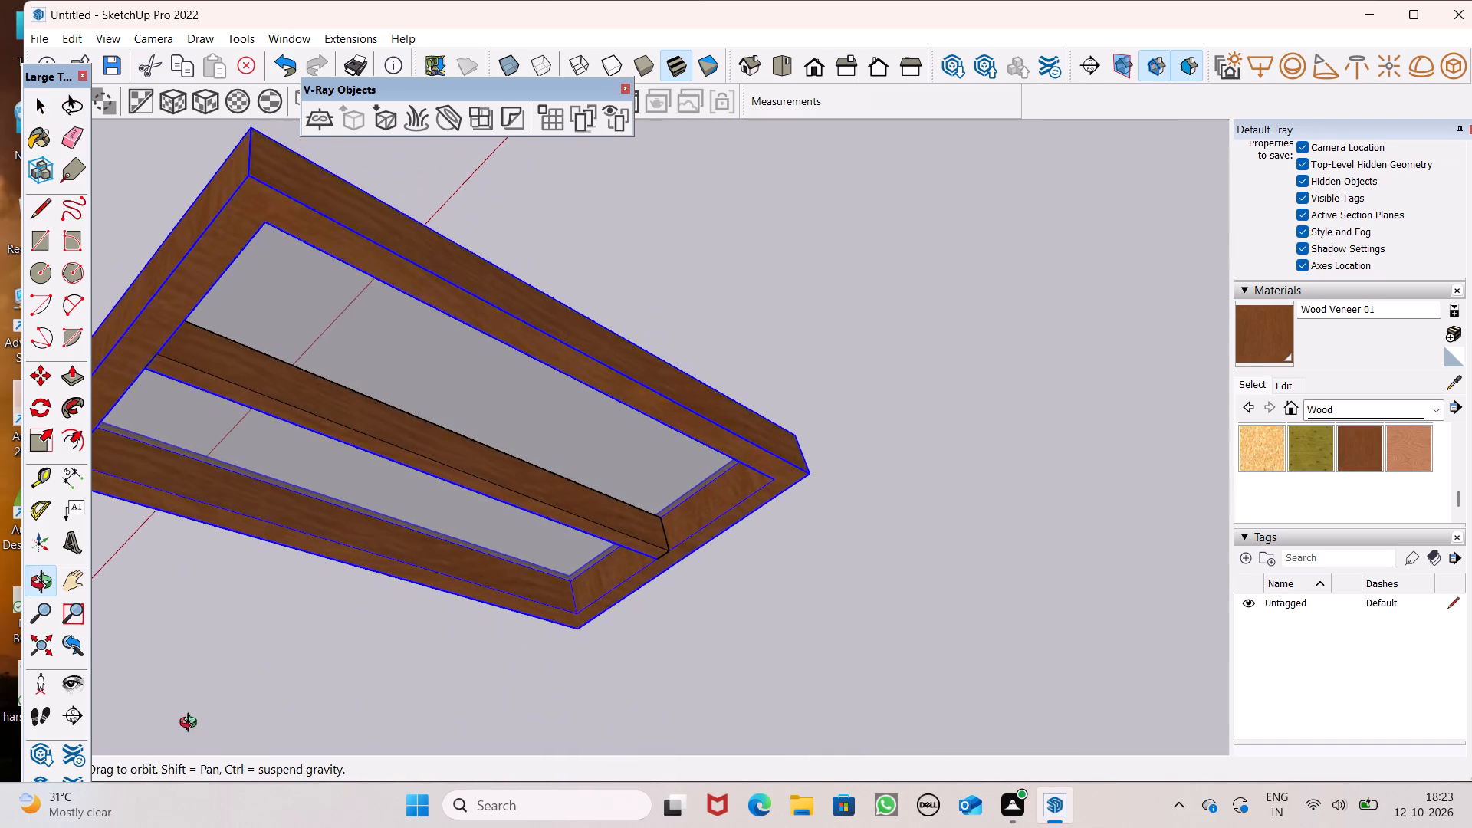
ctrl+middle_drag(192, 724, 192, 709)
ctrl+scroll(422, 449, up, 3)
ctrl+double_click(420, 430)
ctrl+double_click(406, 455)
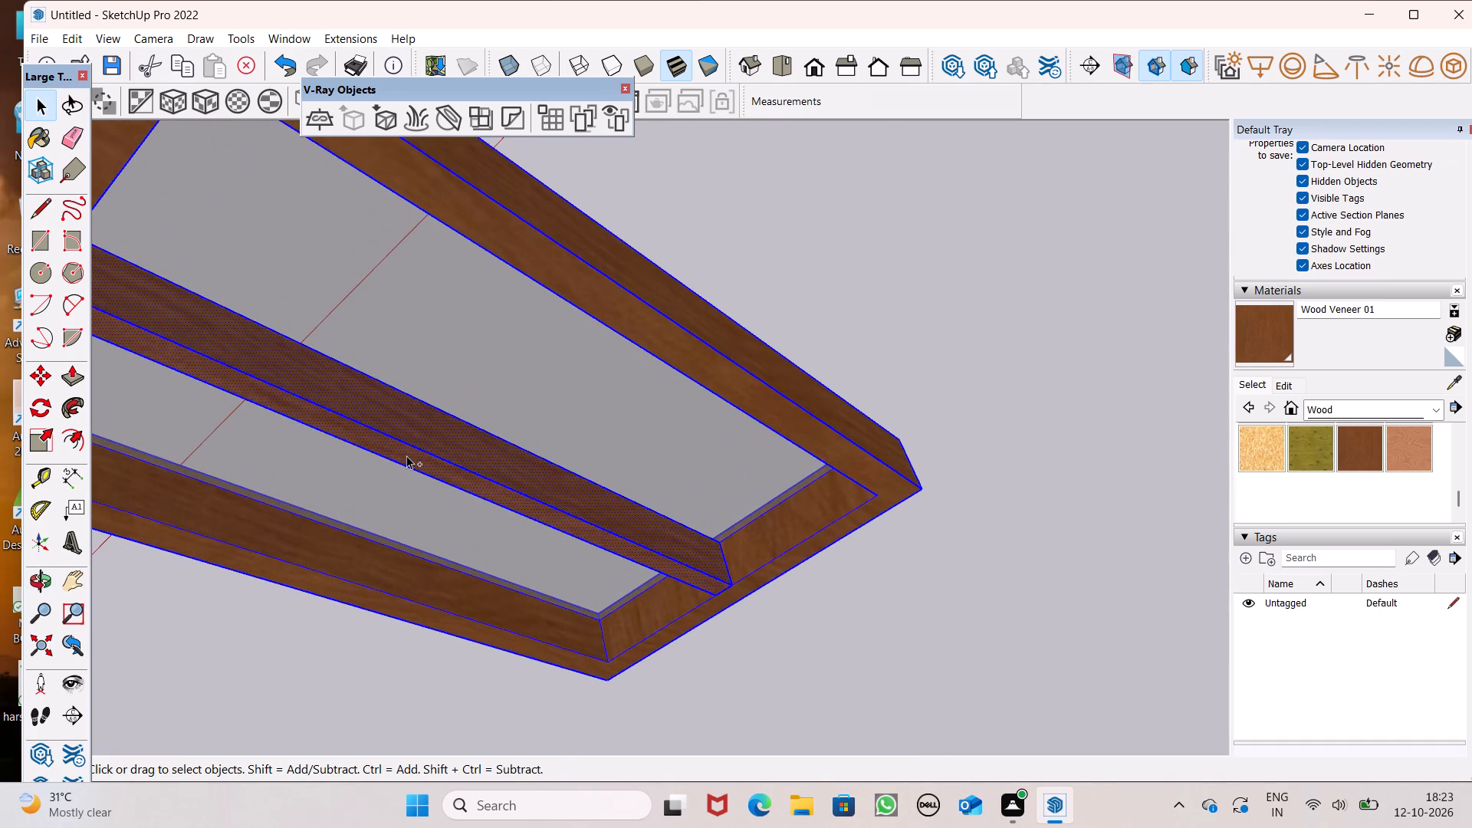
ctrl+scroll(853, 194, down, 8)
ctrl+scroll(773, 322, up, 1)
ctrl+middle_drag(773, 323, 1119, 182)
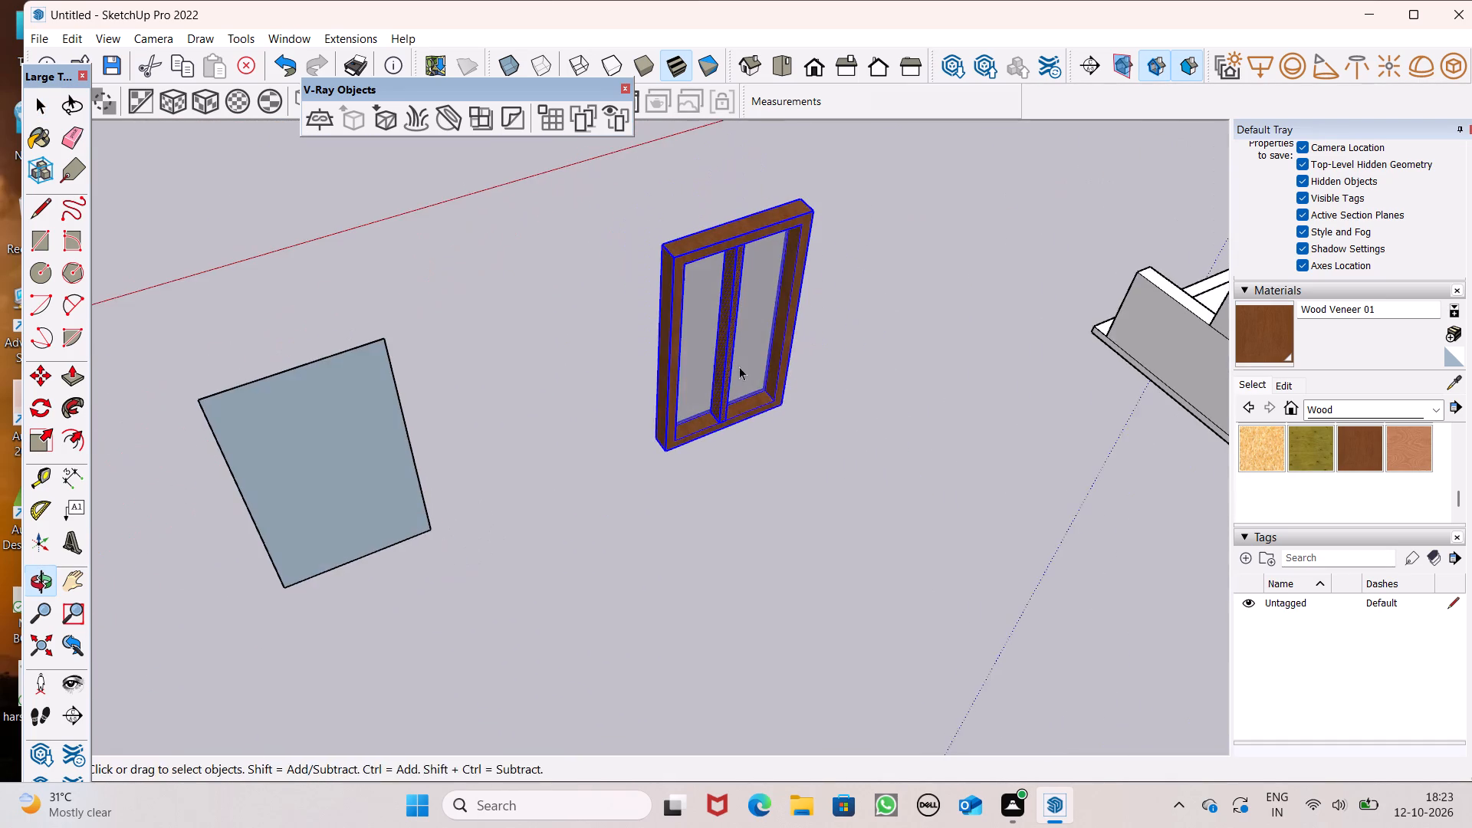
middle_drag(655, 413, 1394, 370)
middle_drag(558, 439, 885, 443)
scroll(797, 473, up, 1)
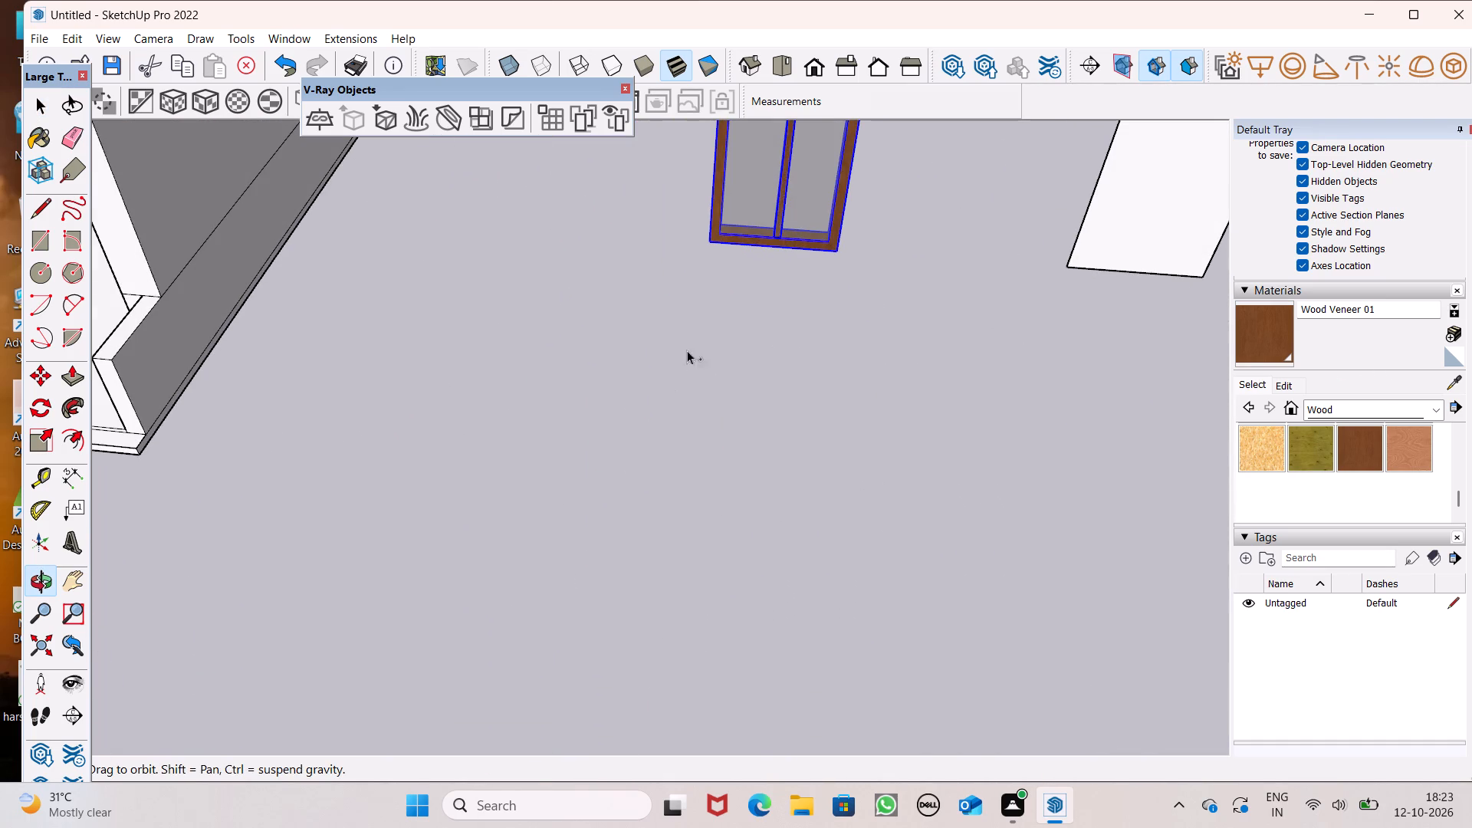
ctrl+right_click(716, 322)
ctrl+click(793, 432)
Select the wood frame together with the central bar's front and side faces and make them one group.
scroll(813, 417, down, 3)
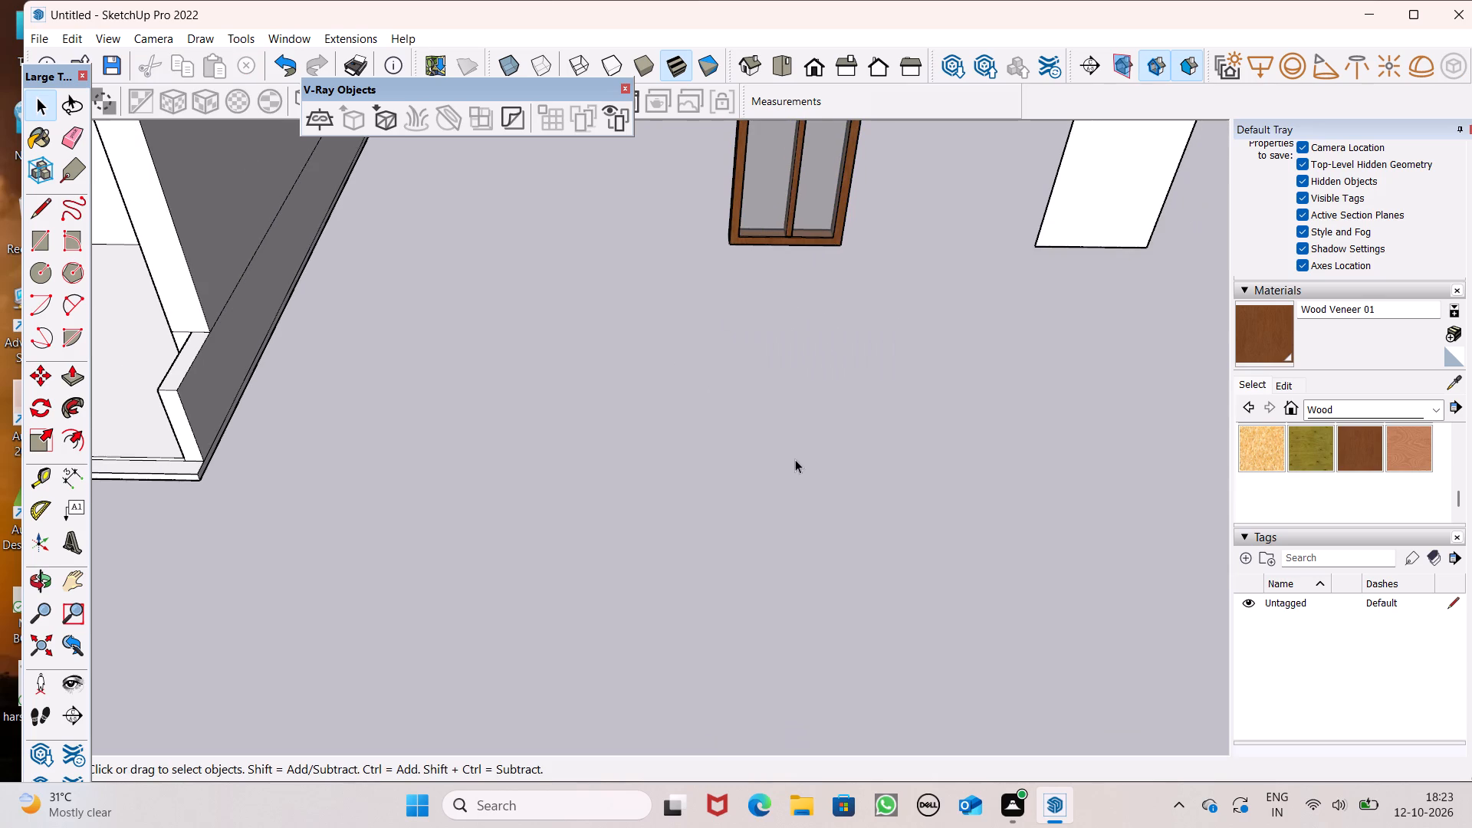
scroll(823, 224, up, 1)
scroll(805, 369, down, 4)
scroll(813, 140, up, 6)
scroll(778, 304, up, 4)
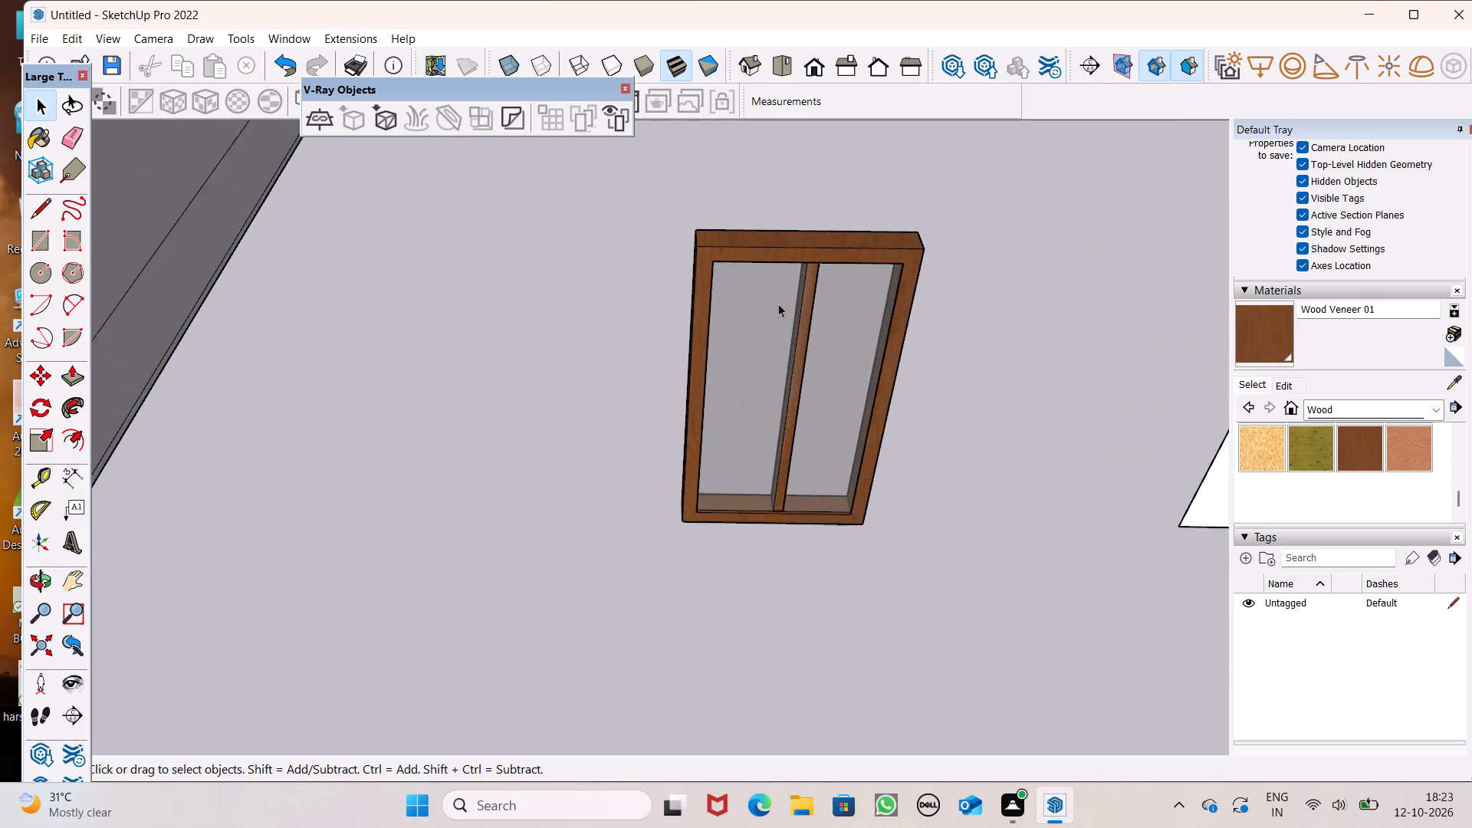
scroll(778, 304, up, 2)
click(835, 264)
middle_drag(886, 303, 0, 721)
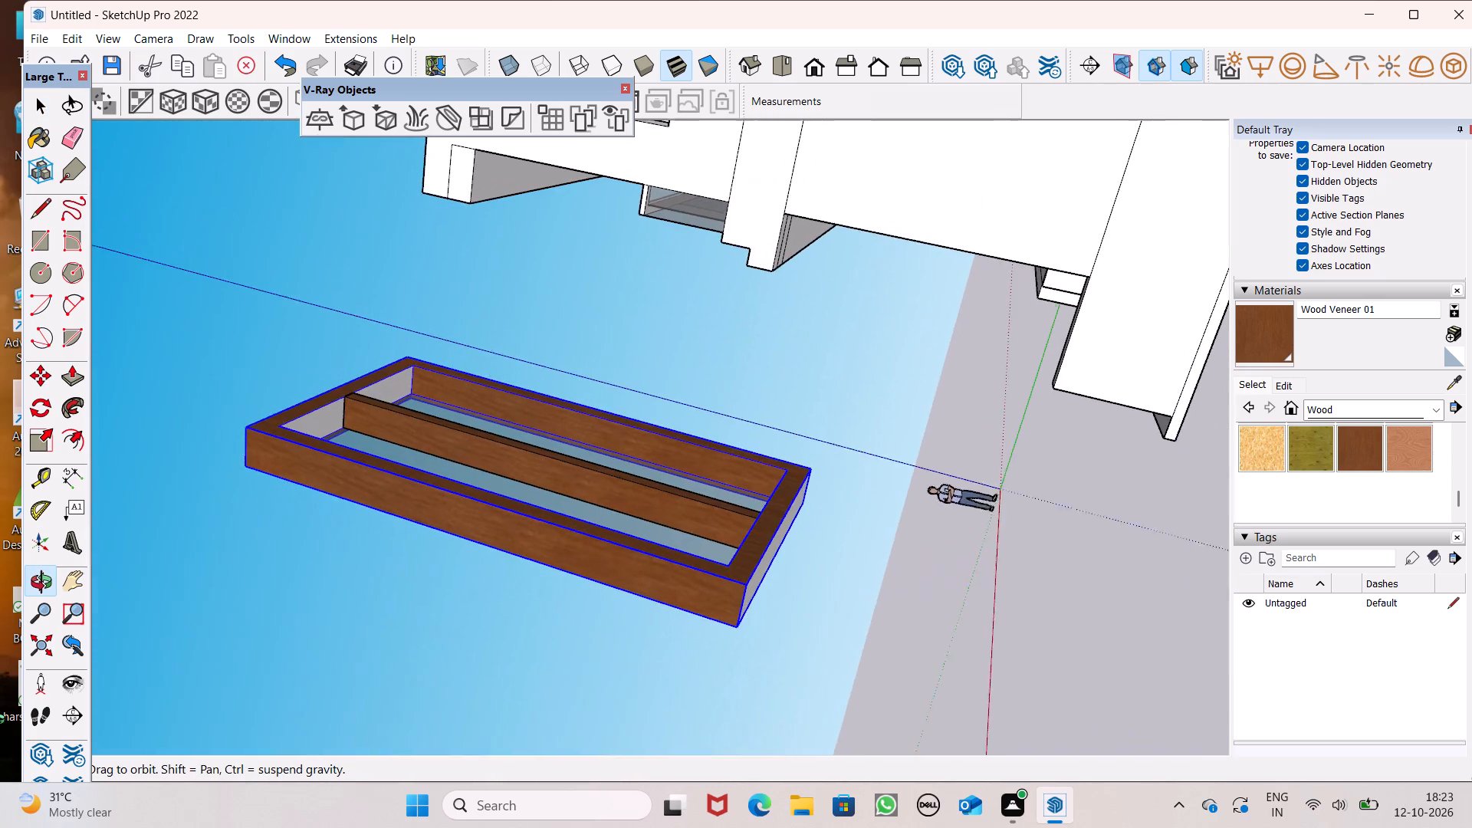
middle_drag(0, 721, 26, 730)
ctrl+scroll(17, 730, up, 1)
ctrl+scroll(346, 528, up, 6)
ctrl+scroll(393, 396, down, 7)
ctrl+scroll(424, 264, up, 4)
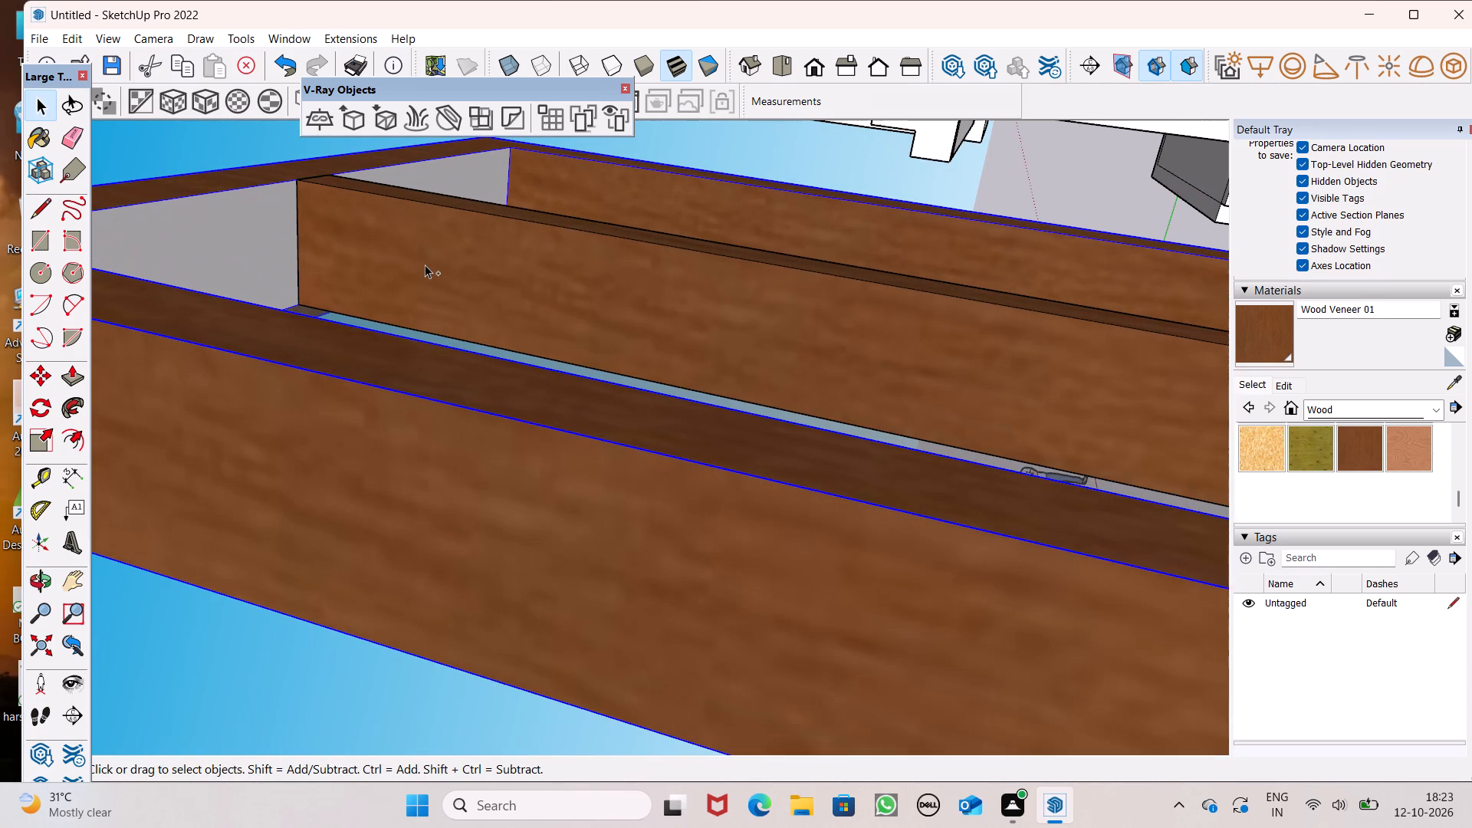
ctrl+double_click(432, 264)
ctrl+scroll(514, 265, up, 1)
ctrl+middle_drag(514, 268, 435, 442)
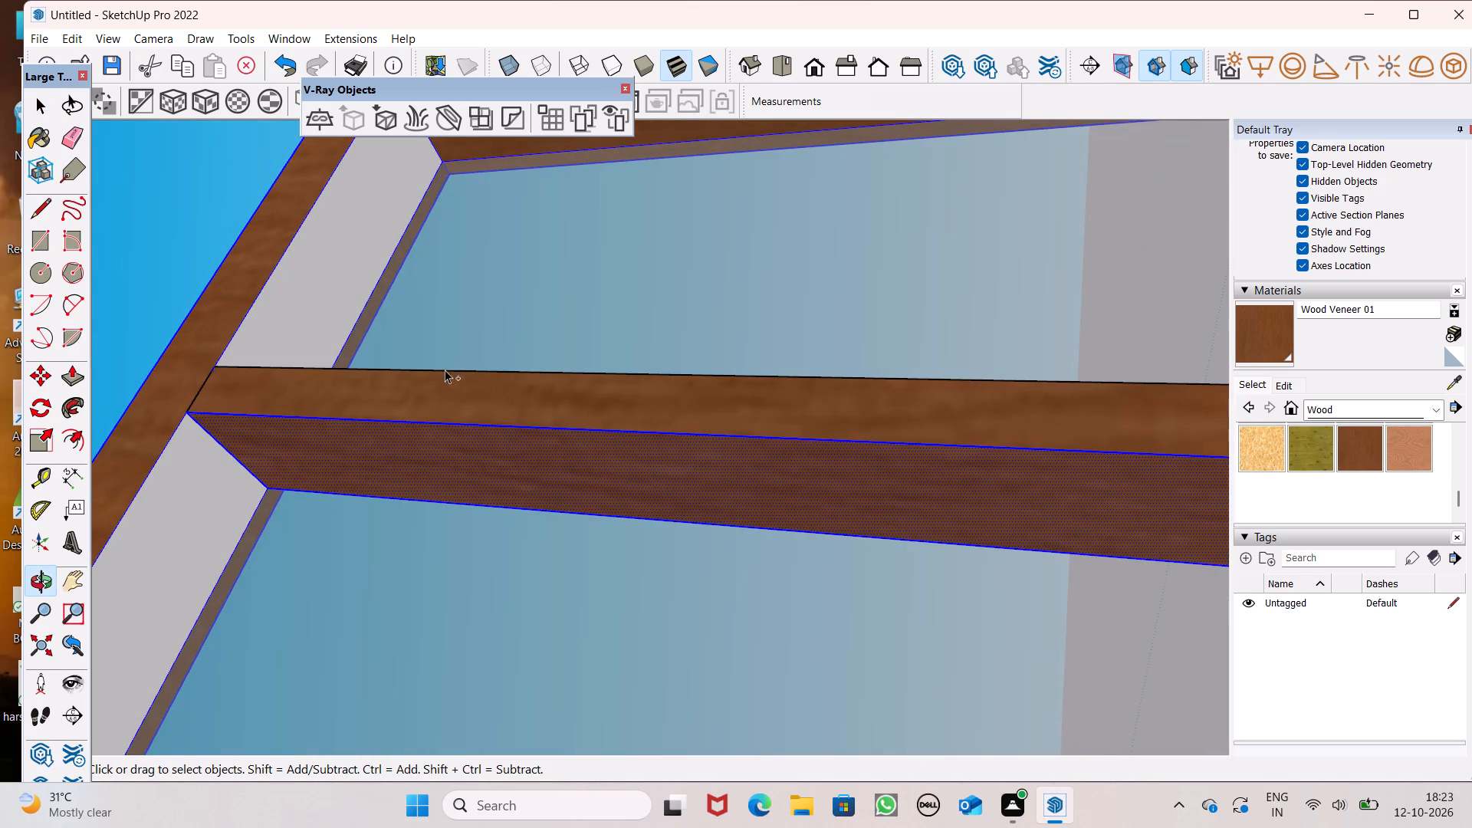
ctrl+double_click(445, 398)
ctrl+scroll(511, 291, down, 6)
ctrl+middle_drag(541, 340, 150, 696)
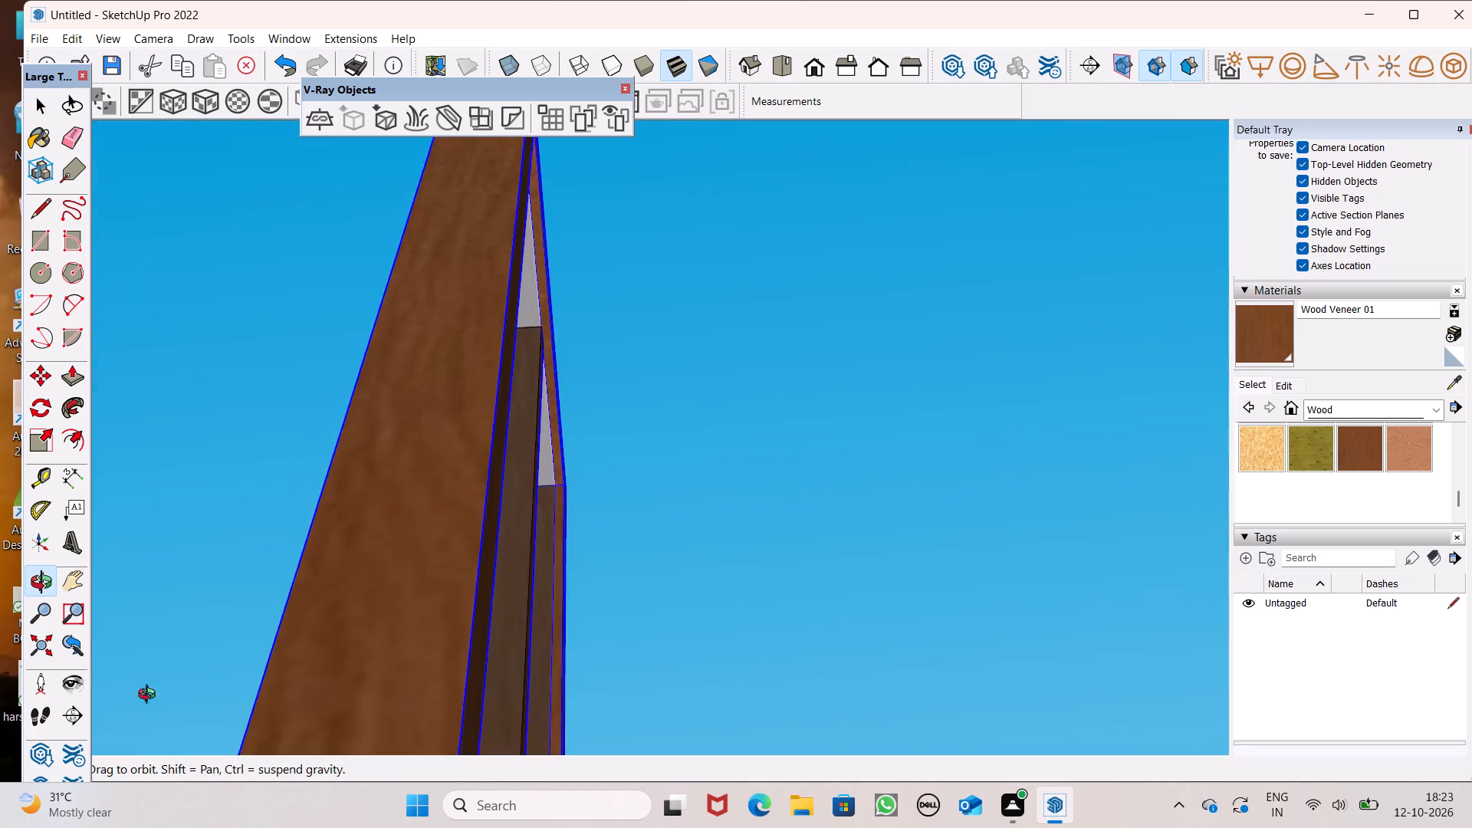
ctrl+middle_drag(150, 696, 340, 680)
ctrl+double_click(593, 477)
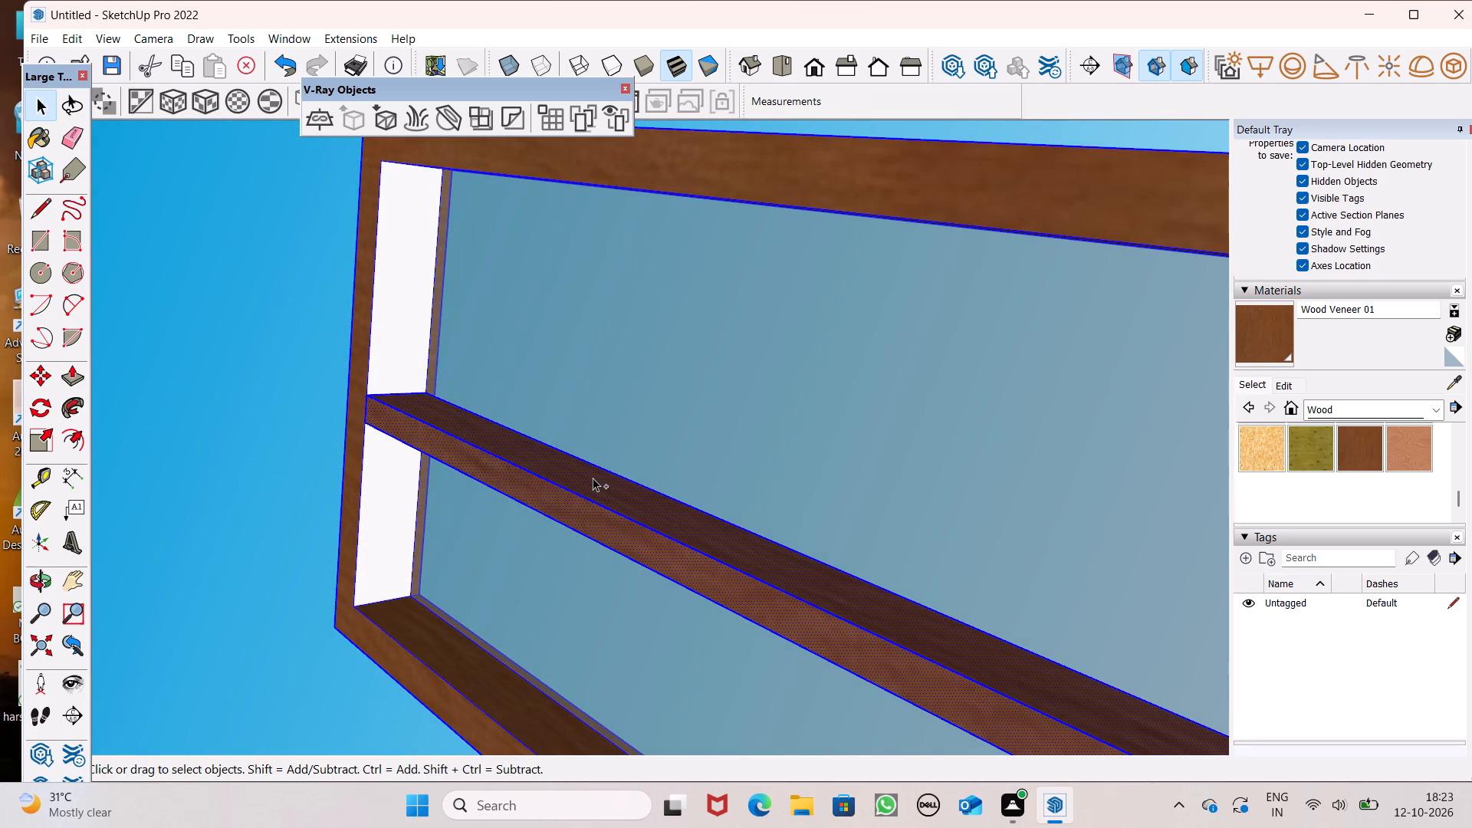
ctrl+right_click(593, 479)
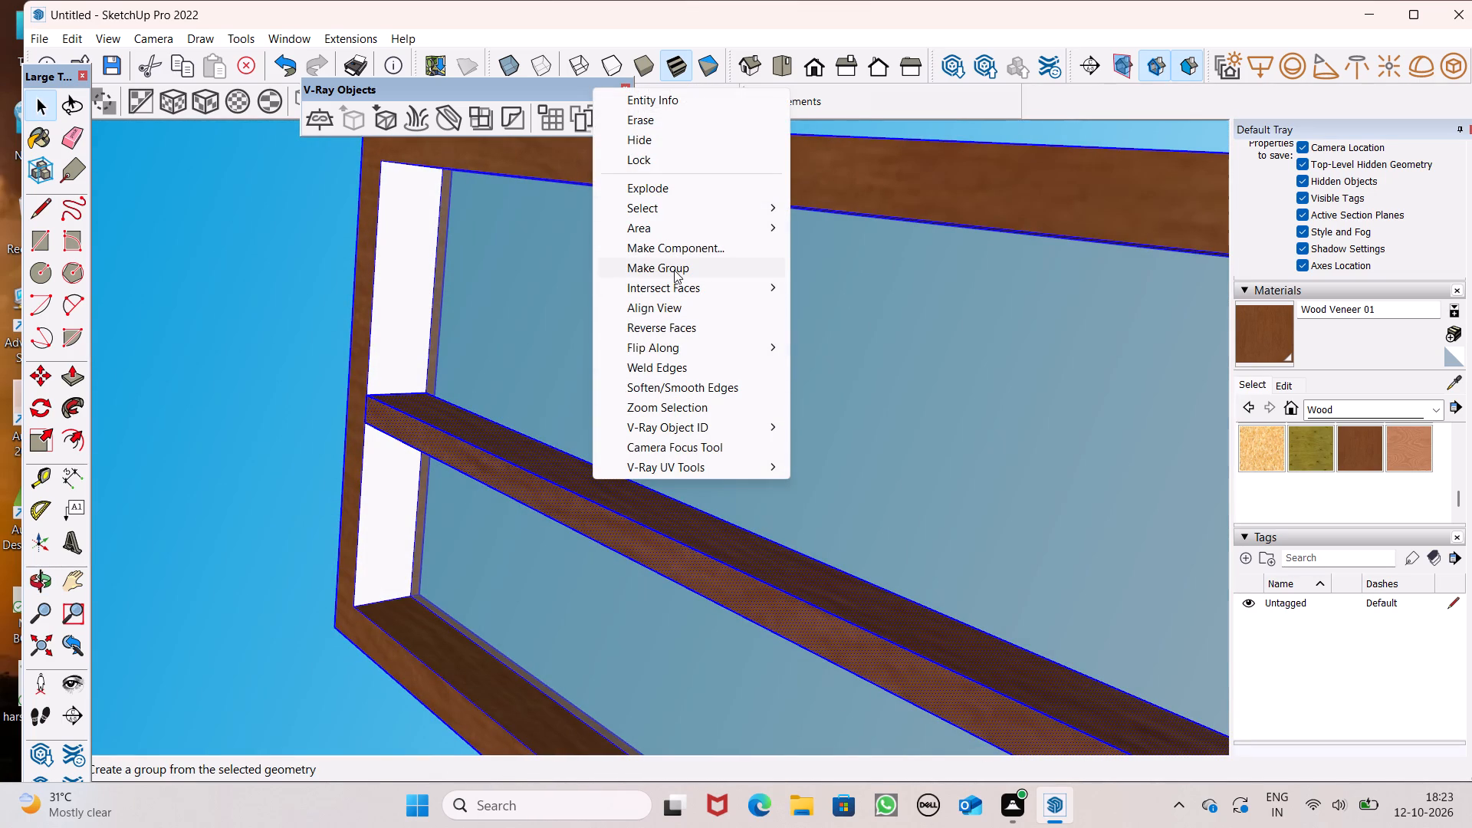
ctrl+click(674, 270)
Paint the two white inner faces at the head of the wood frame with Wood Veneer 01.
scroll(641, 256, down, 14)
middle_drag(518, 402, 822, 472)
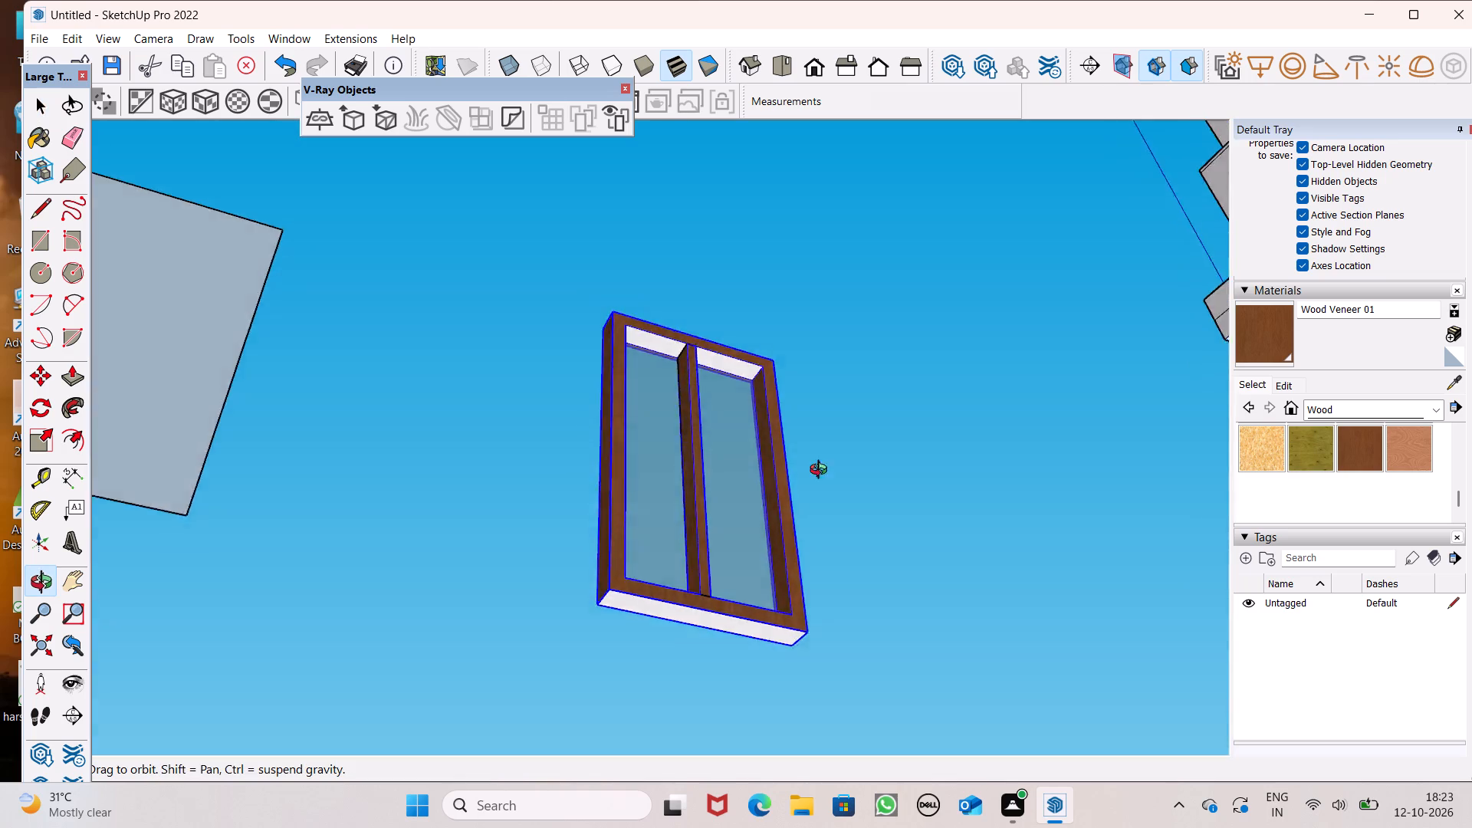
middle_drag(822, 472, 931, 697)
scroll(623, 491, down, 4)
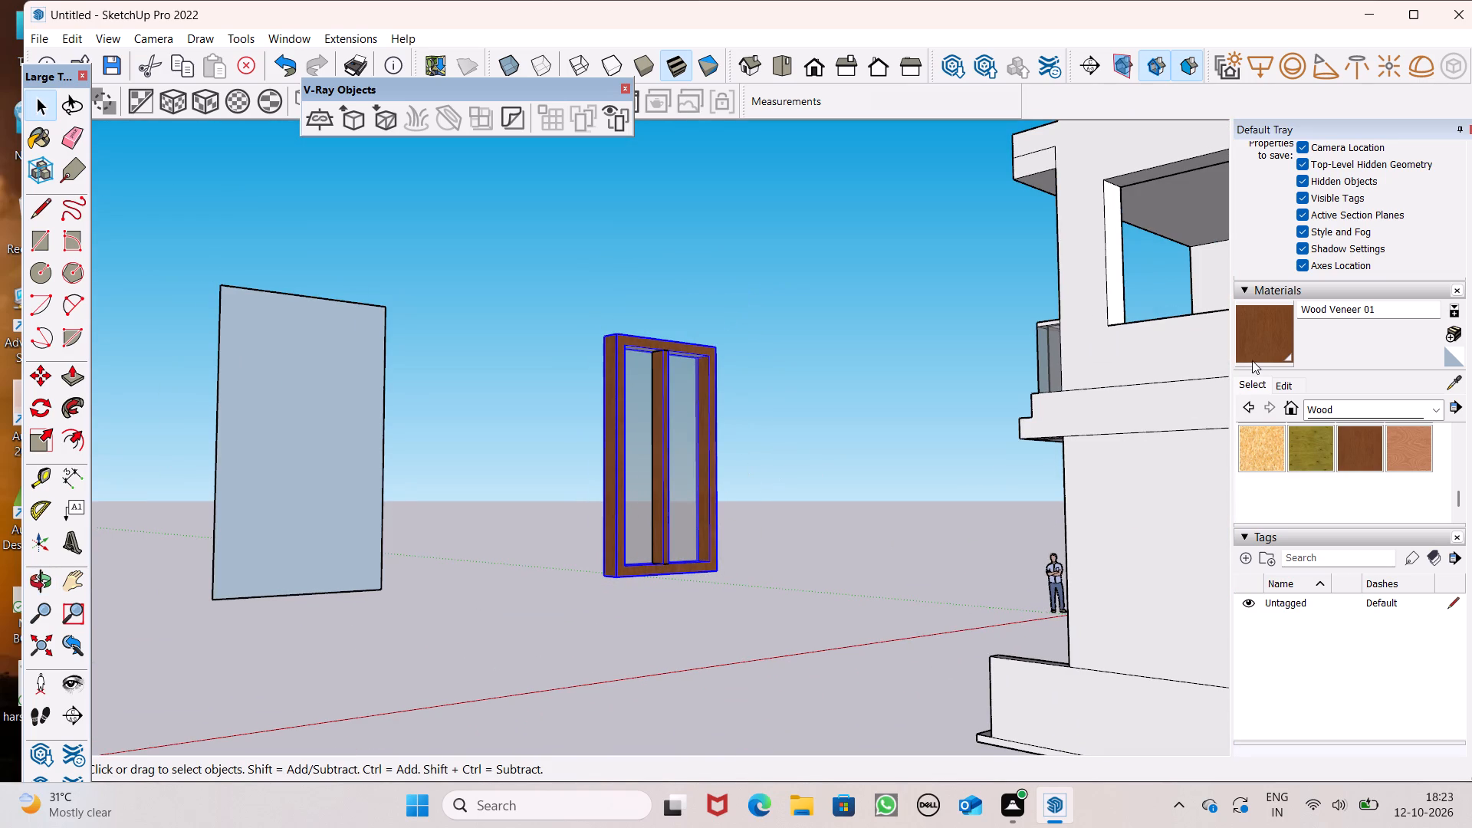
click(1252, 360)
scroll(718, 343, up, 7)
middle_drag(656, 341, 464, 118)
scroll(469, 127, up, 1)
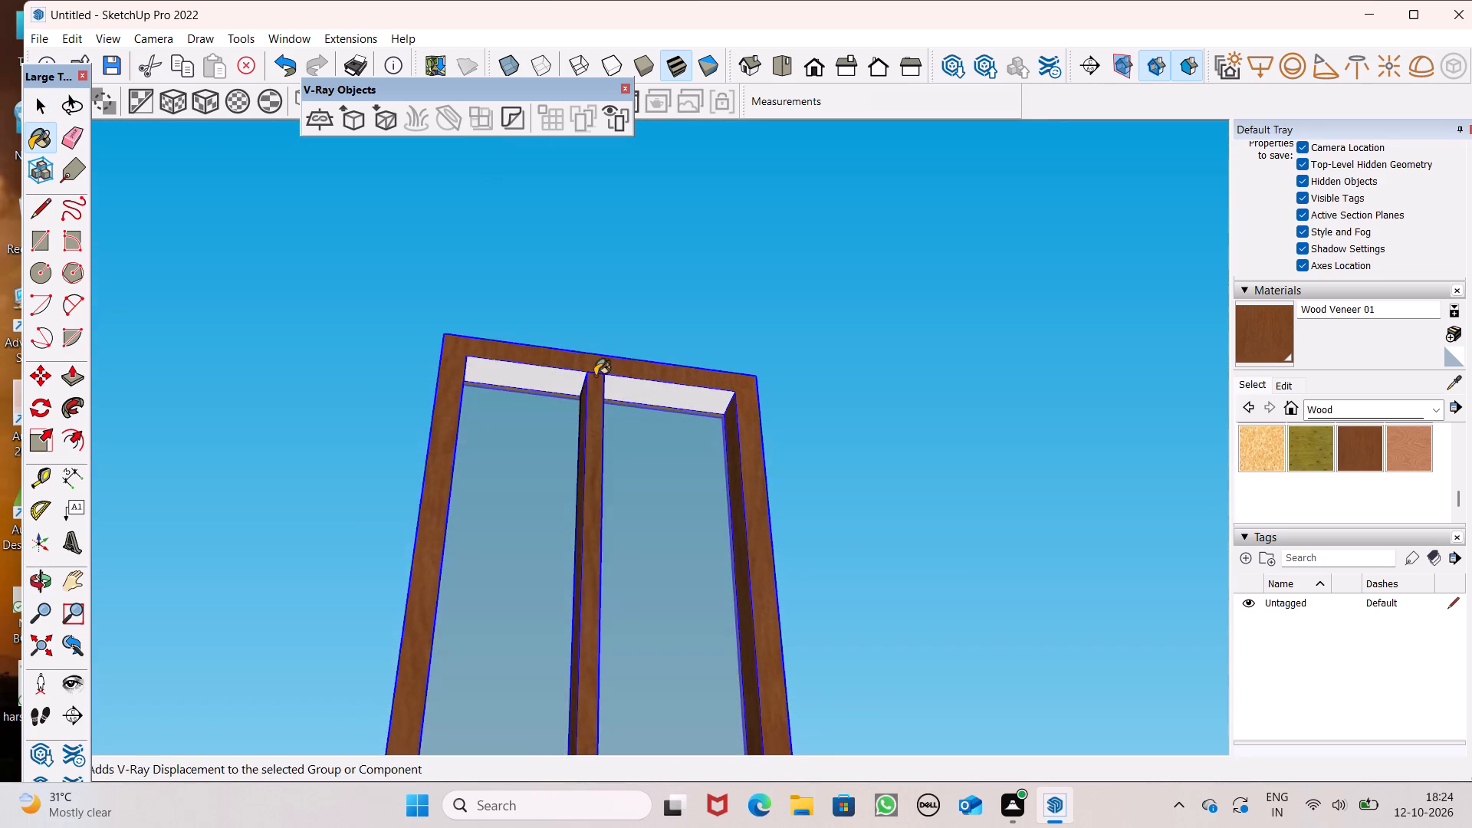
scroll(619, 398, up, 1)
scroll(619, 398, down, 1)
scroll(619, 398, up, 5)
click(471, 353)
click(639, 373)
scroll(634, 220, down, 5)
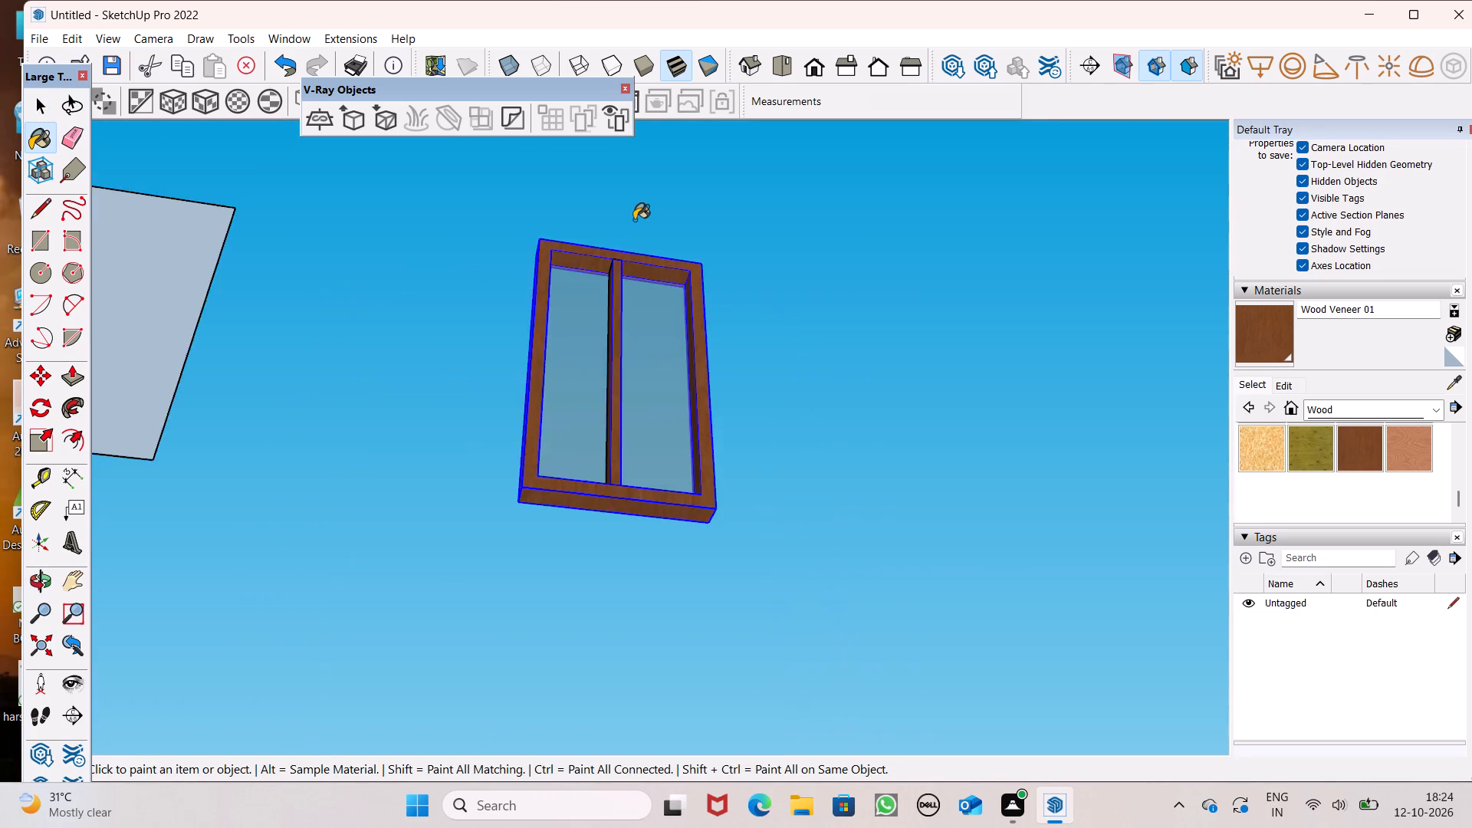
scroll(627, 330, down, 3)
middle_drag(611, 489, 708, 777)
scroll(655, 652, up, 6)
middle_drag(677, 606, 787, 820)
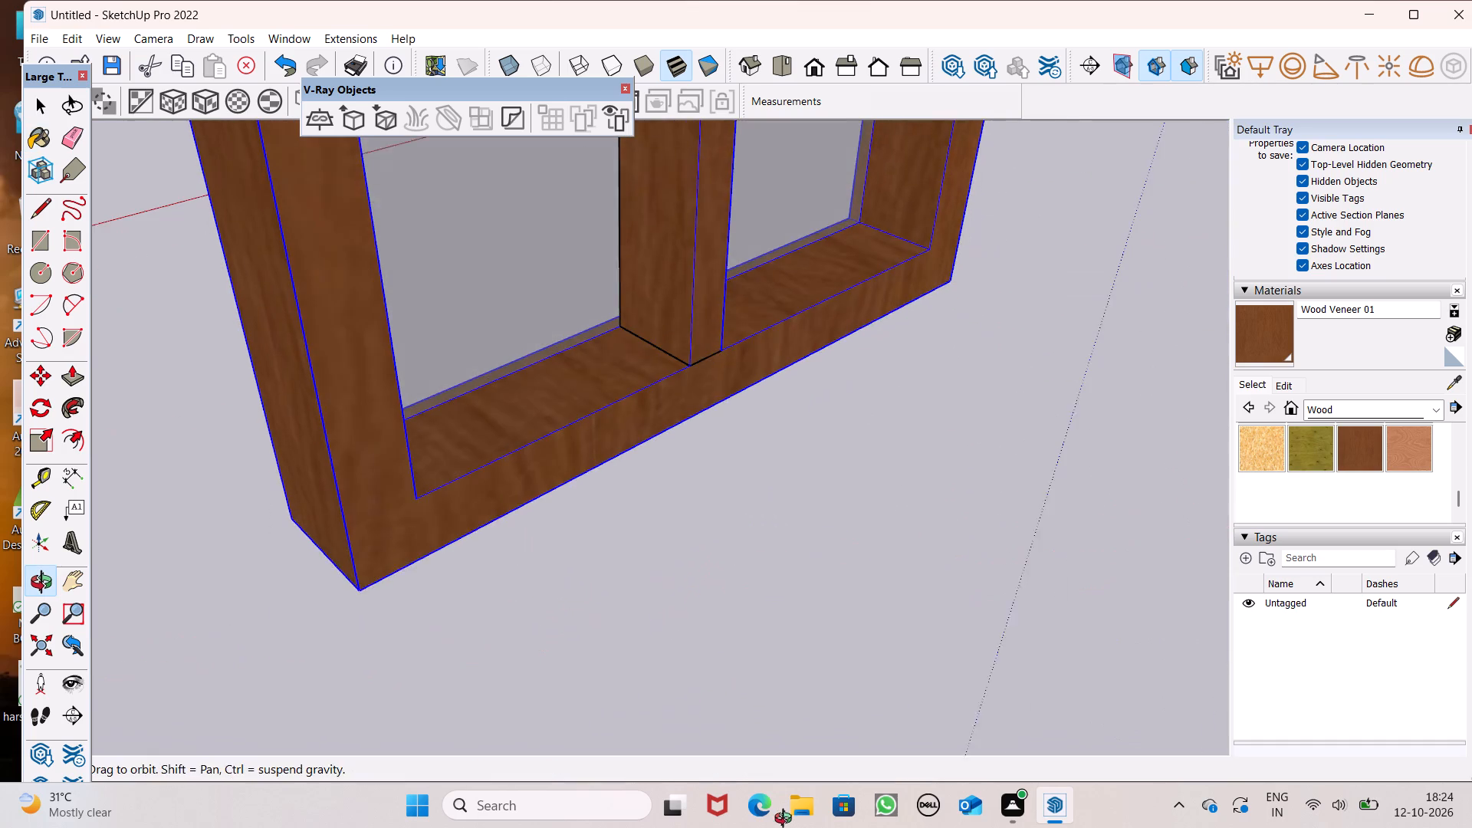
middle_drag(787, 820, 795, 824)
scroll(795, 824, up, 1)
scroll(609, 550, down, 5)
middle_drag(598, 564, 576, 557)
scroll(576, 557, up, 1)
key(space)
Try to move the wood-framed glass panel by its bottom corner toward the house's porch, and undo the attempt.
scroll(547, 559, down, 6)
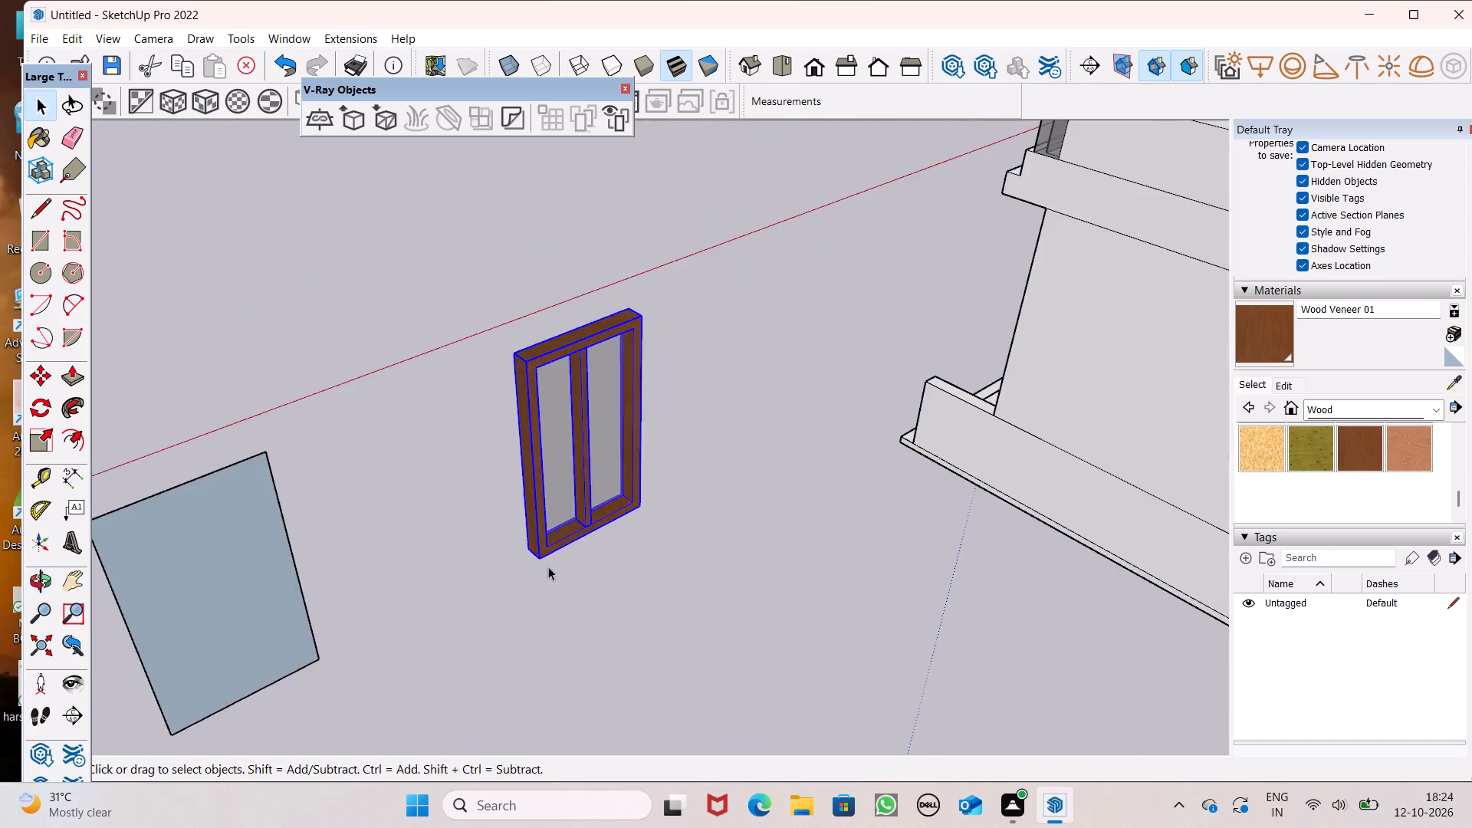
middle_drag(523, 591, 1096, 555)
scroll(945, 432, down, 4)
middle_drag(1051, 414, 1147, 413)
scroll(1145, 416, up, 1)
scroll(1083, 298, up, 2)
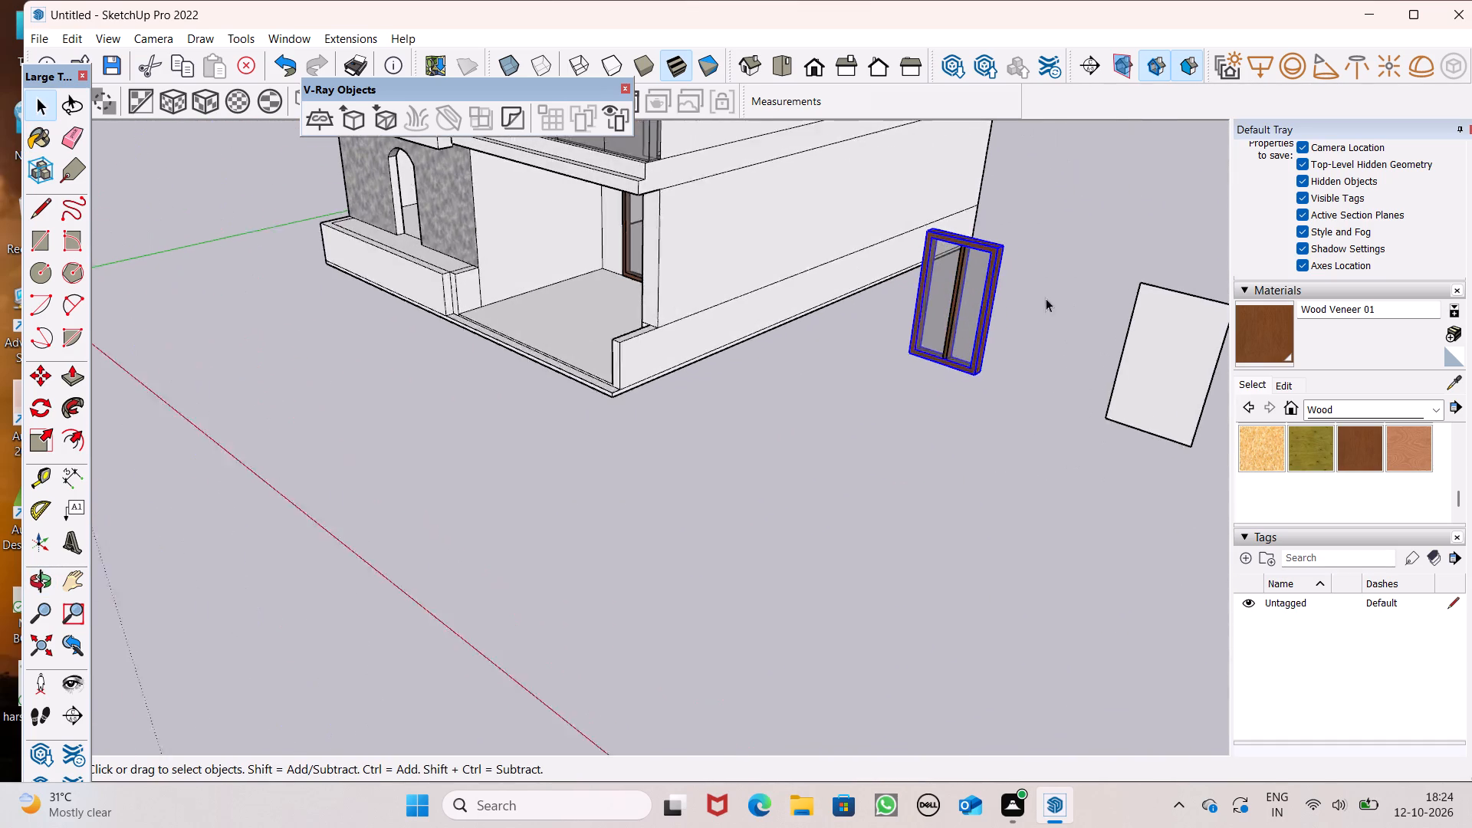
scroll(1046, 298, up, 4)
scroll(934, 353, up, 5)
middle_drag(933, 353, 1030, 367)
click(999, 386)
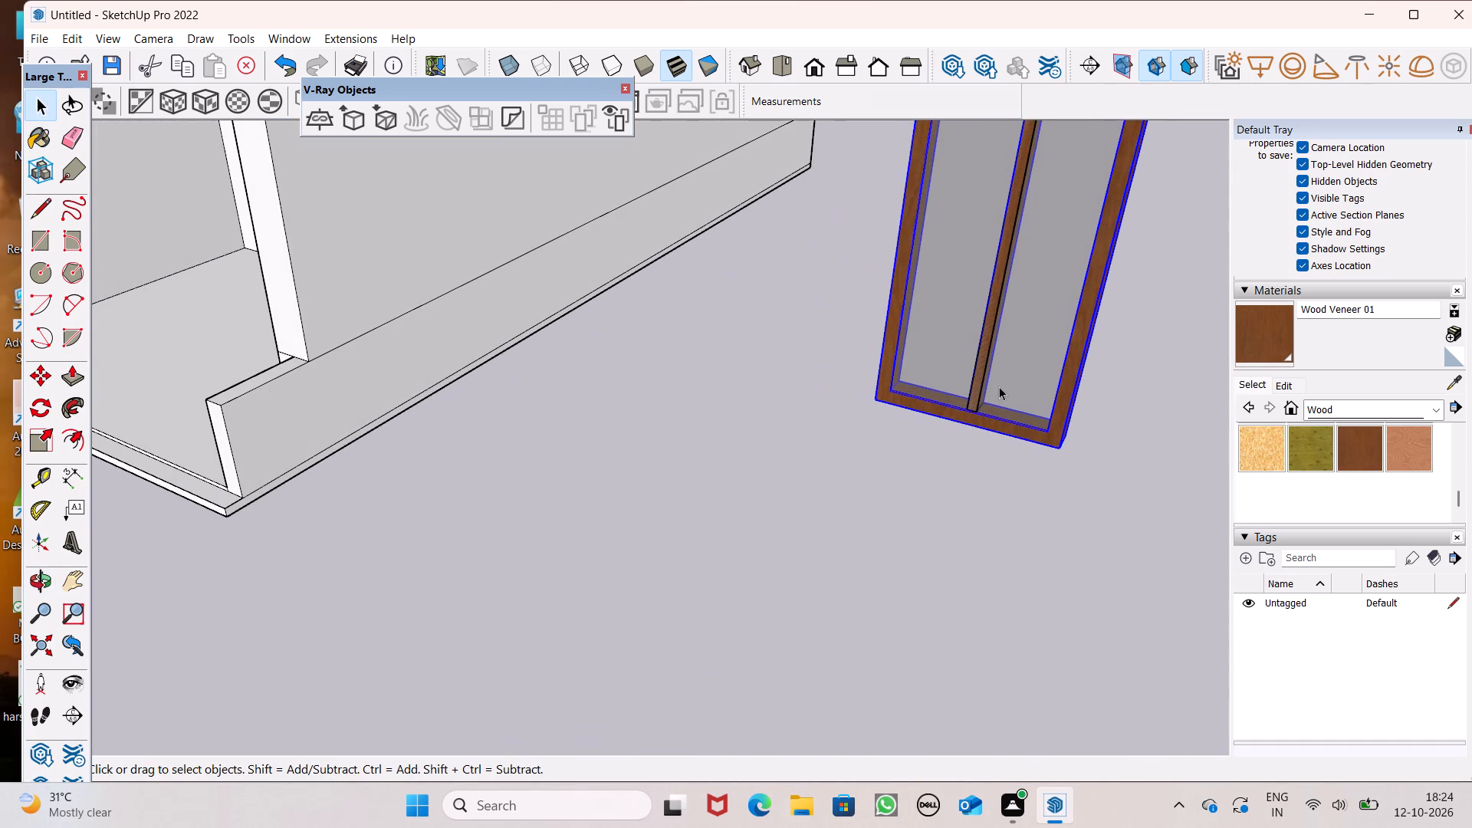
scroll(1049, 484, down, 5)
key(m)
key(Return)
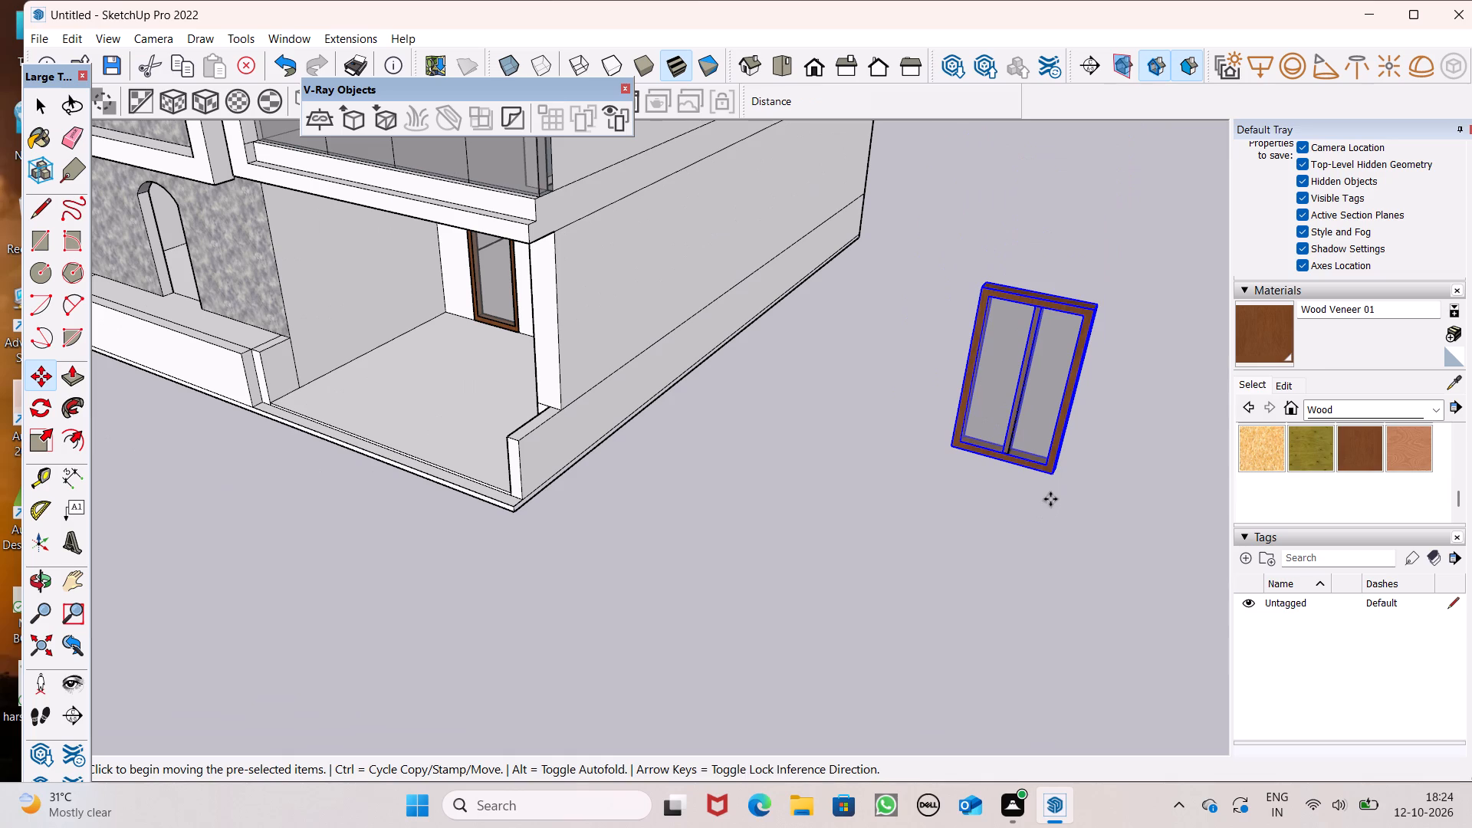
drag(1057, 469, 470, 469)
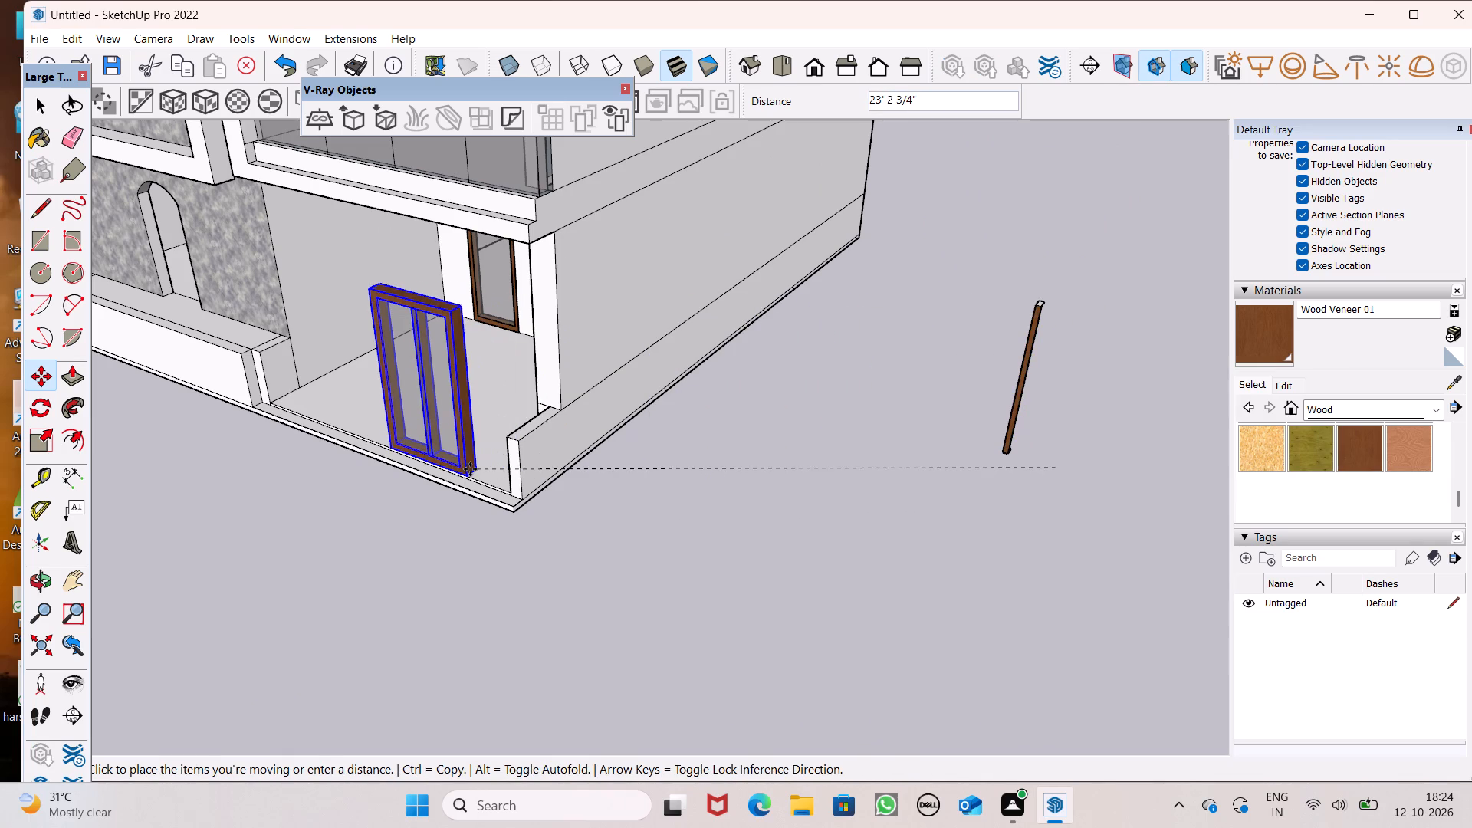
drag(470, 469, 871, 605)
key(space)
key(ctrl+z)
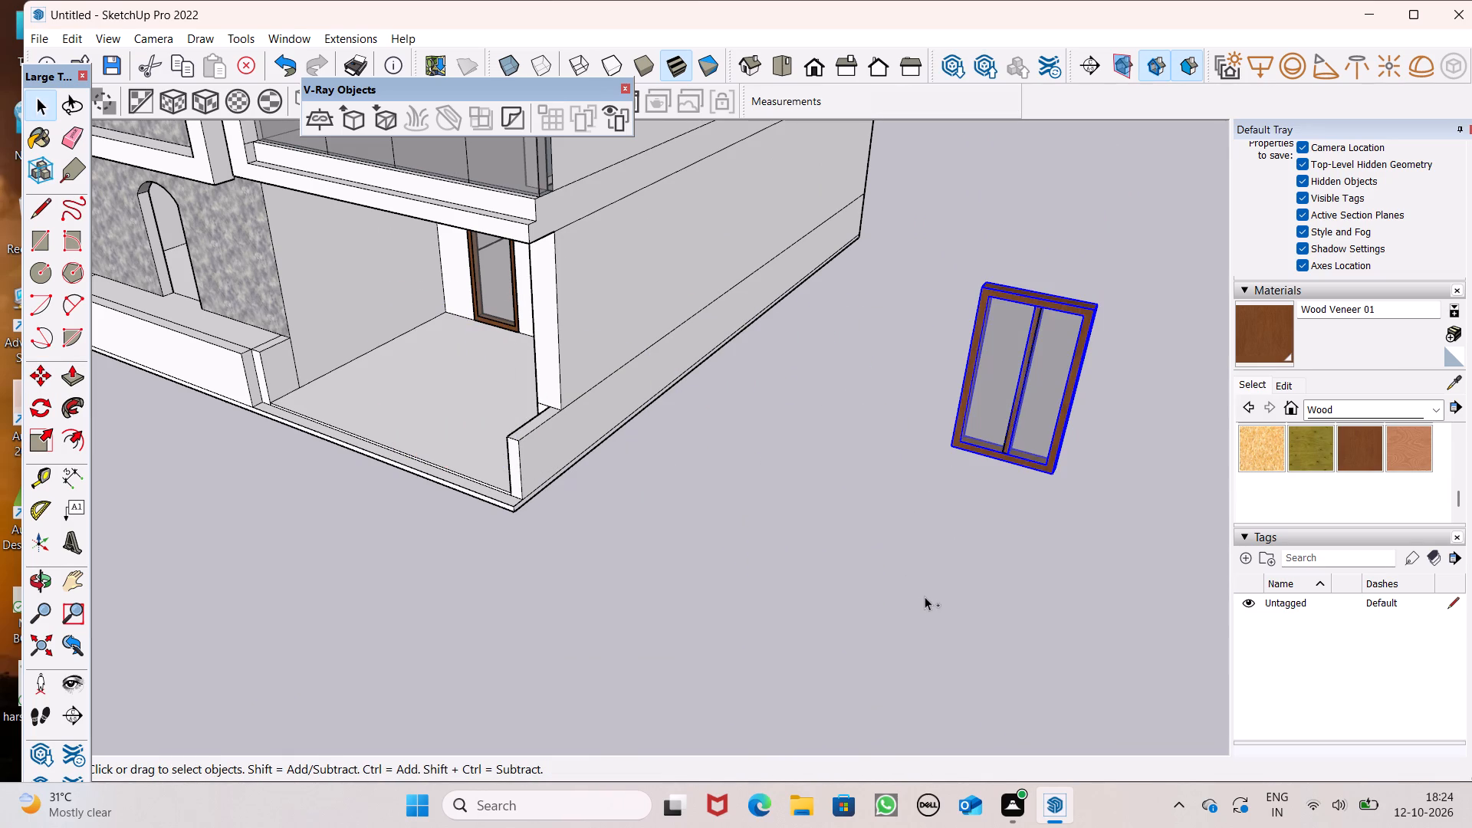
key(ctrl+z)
Delete the freestanding wood frame group with its glass.
click(1027, 455)
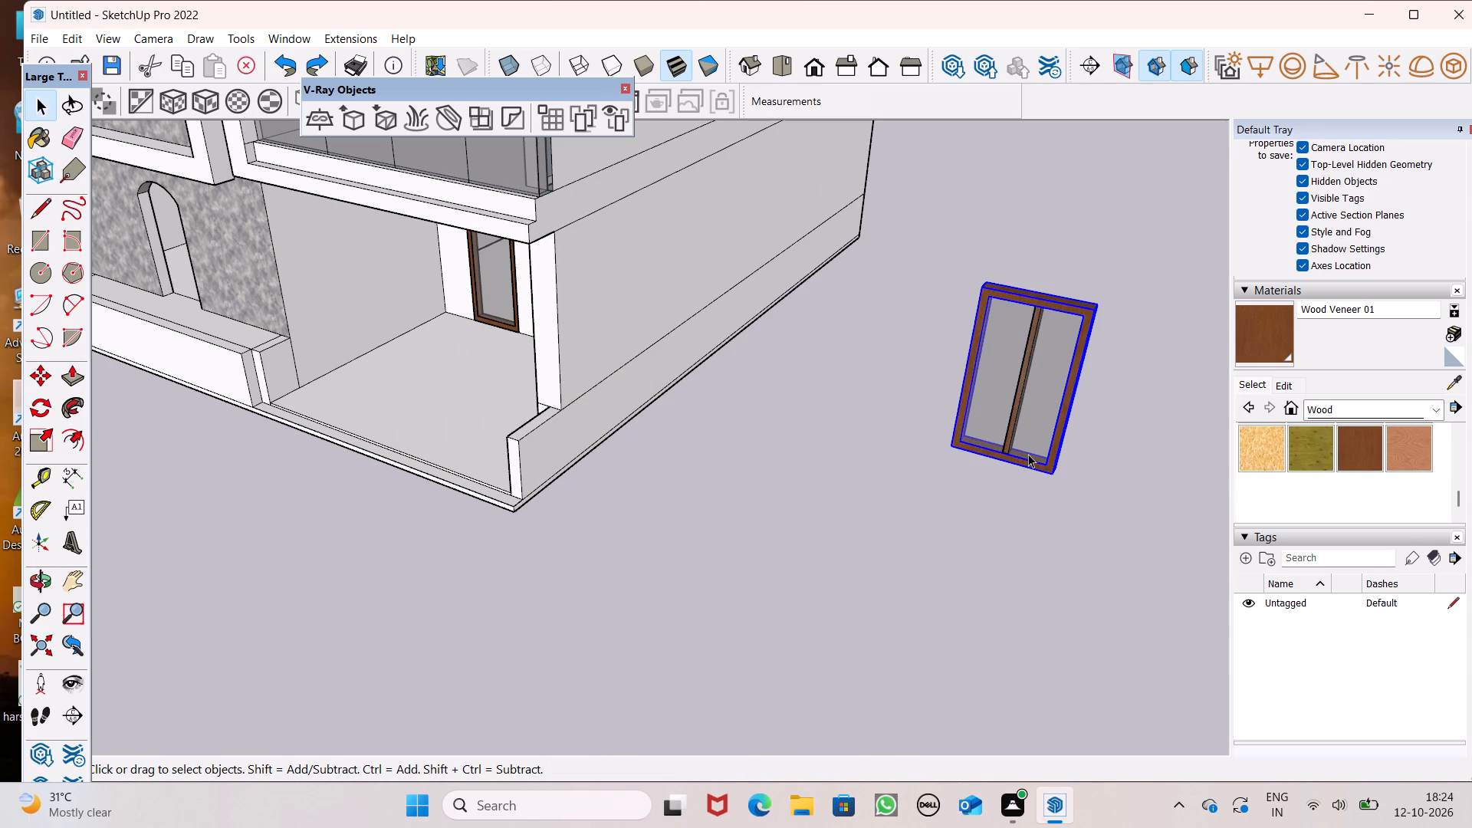
key(Delete)
Delete the leftover central bar's faces and edges, including both small end caps.
click(1029, 371)
key(Delete)
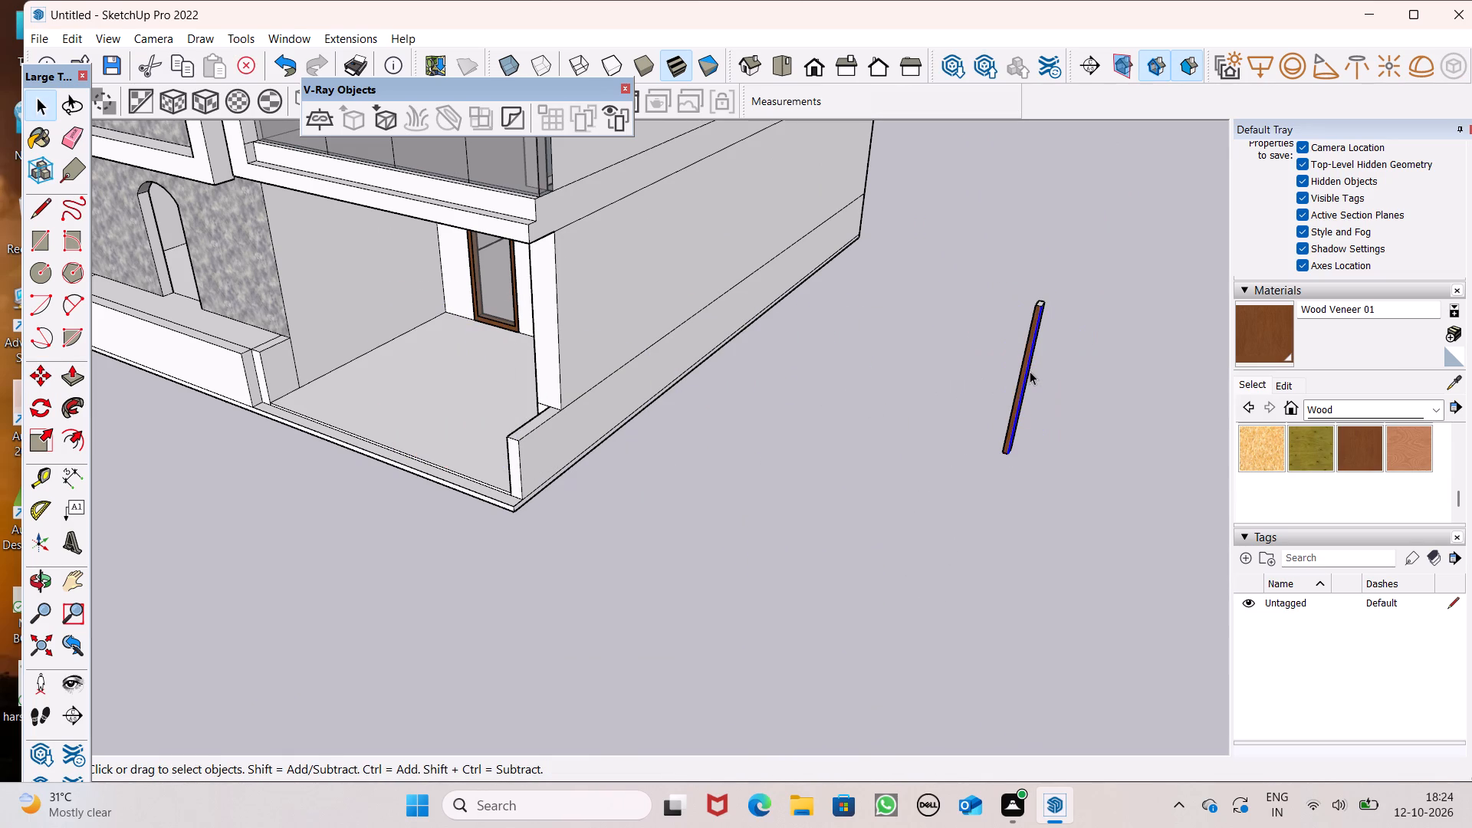
scroll(1031, 356, up, 6)
double_click(1031, 354)
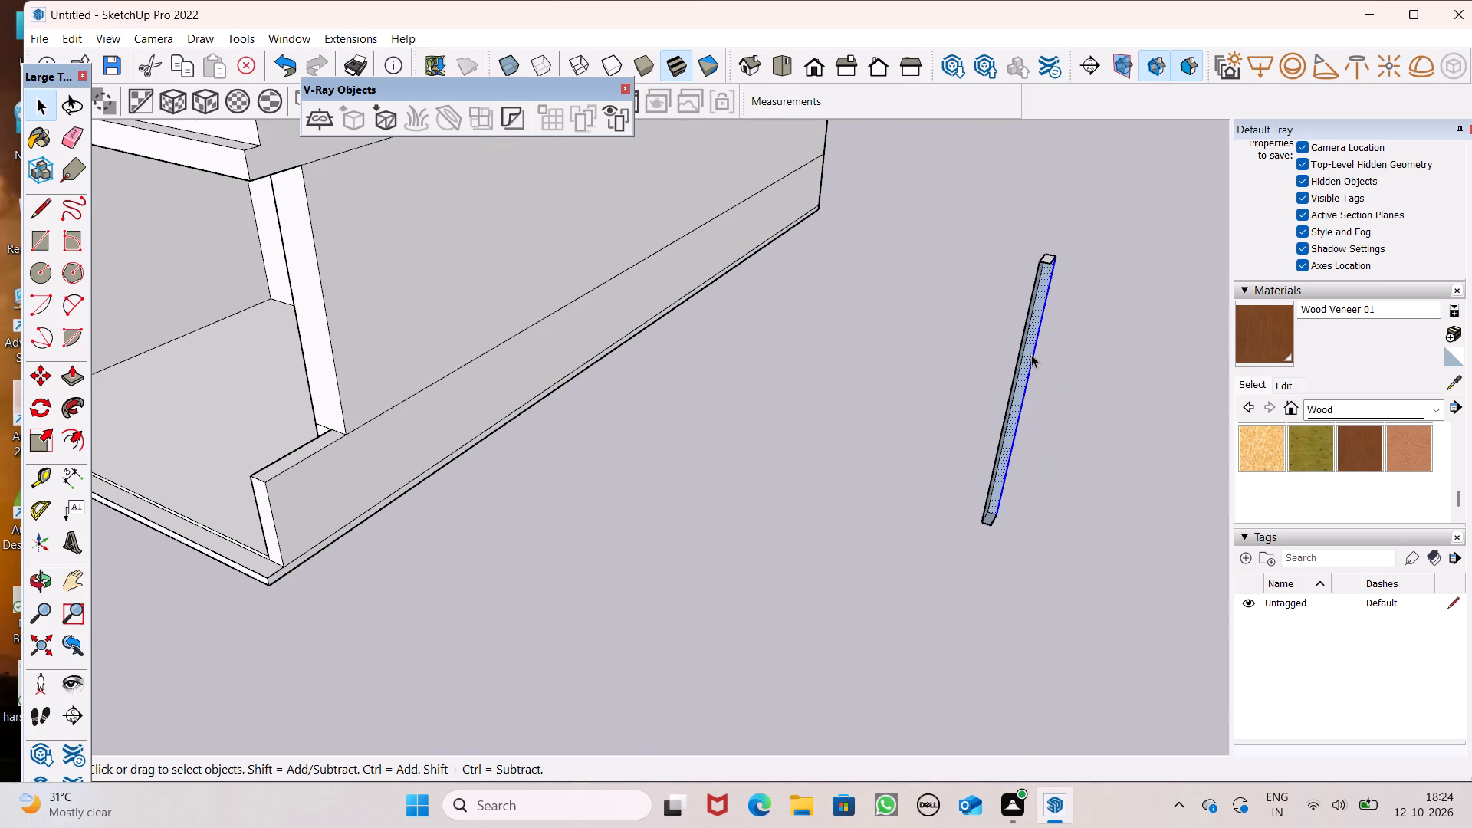
key(Delete)
click(1017, 353)
click(1016, 353)
key(Delete)
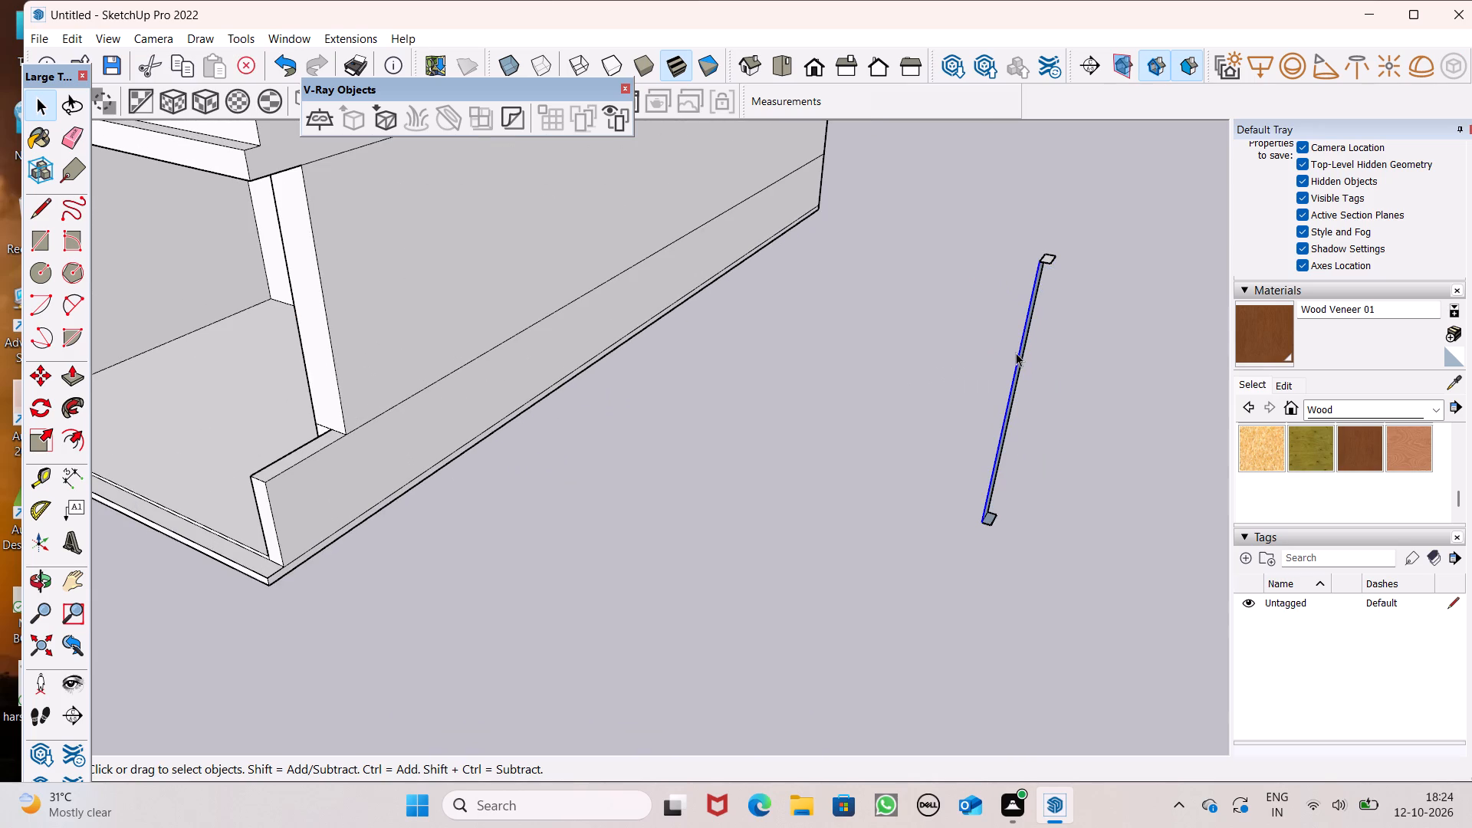
double_click(1024, 342)
key(Delete)
double_click(1048, 260)
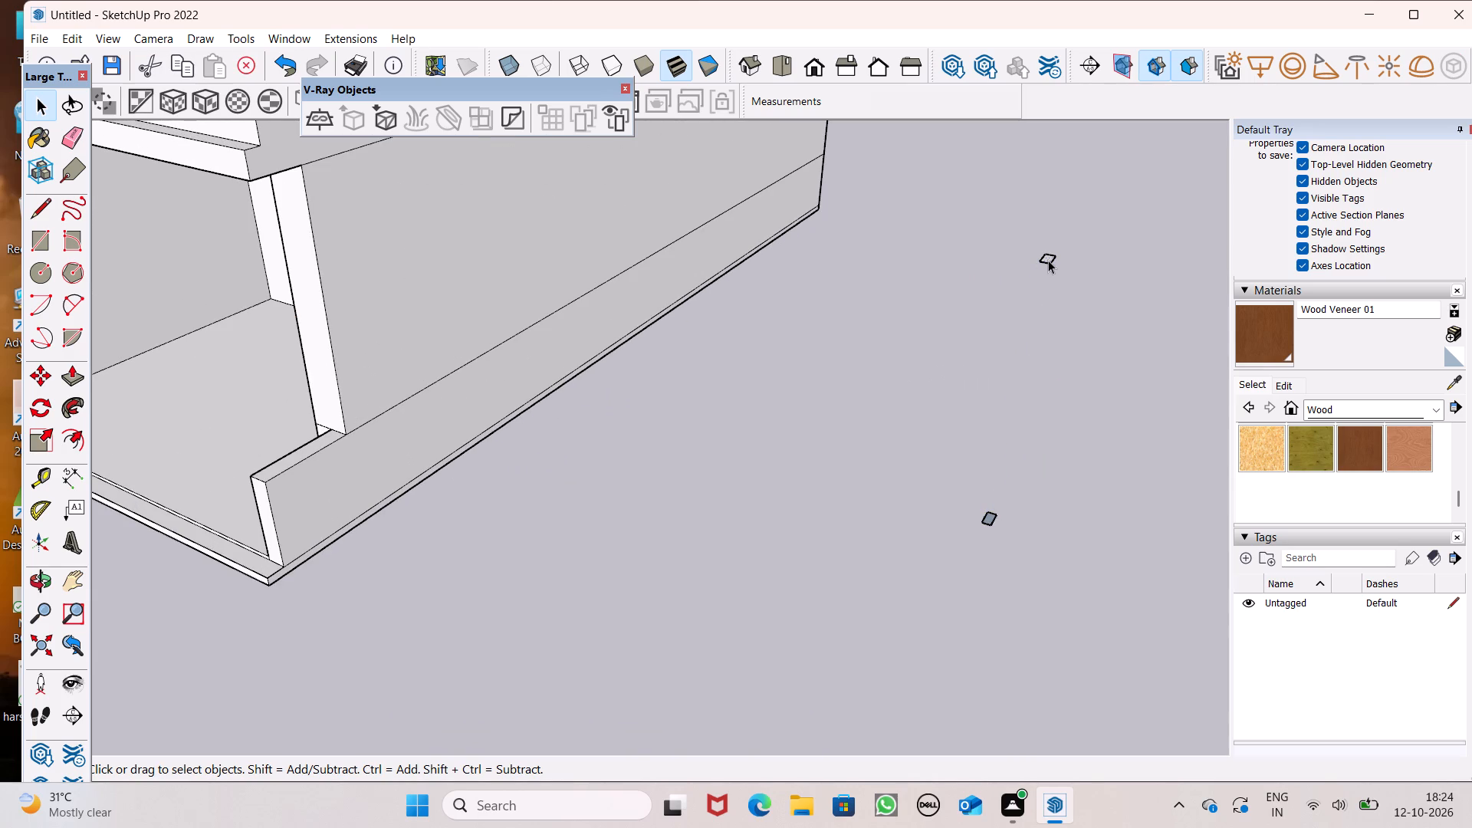
key(Delete)
double_click(990, 520)
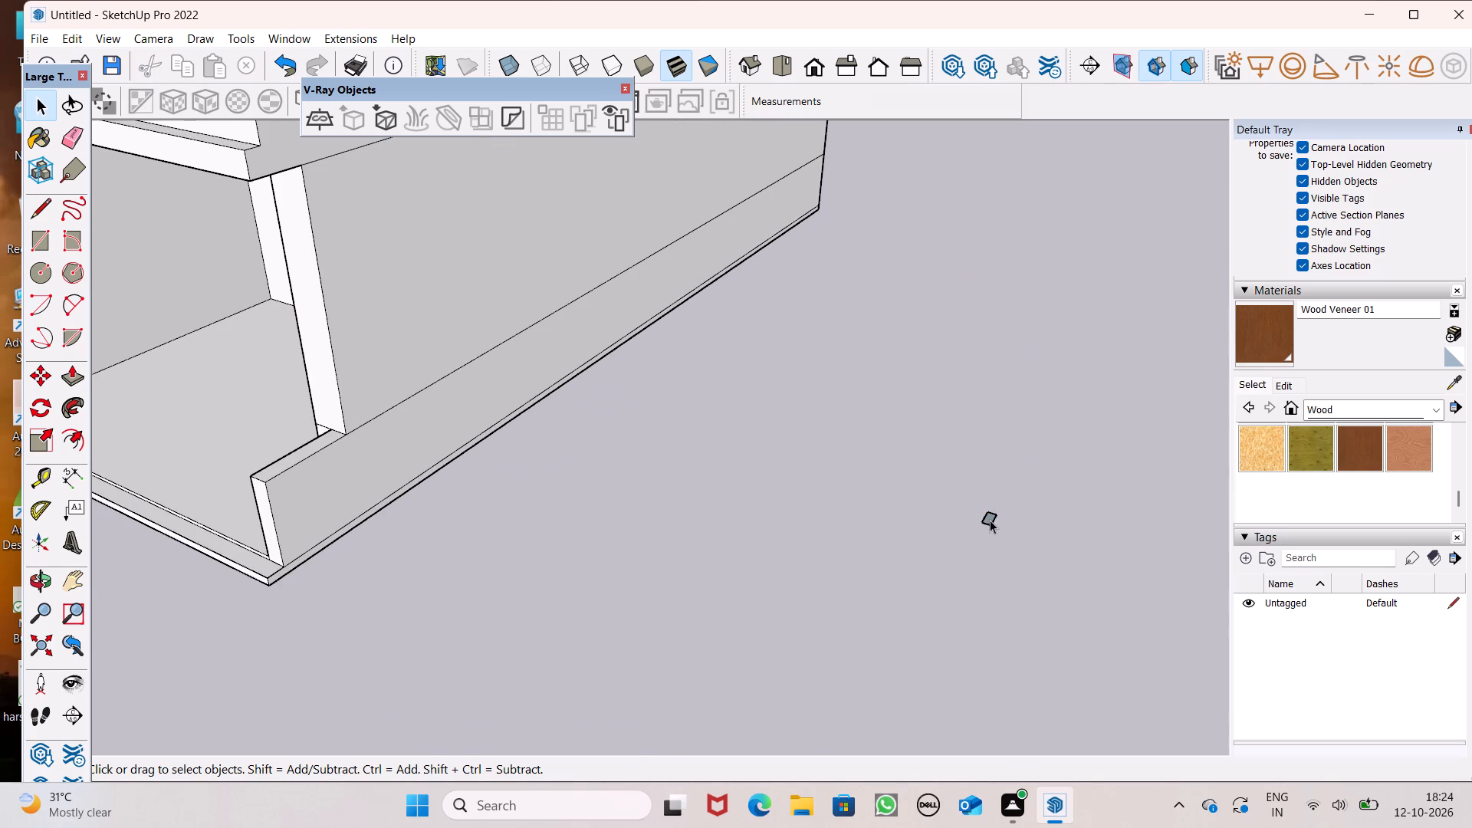
click(990, 517)
click(990, 517)
key(Delete)
Copy the plain white rectangular face with its edges and place the copy beside it, farther from the house.
scroll(0, 0, down, 4)
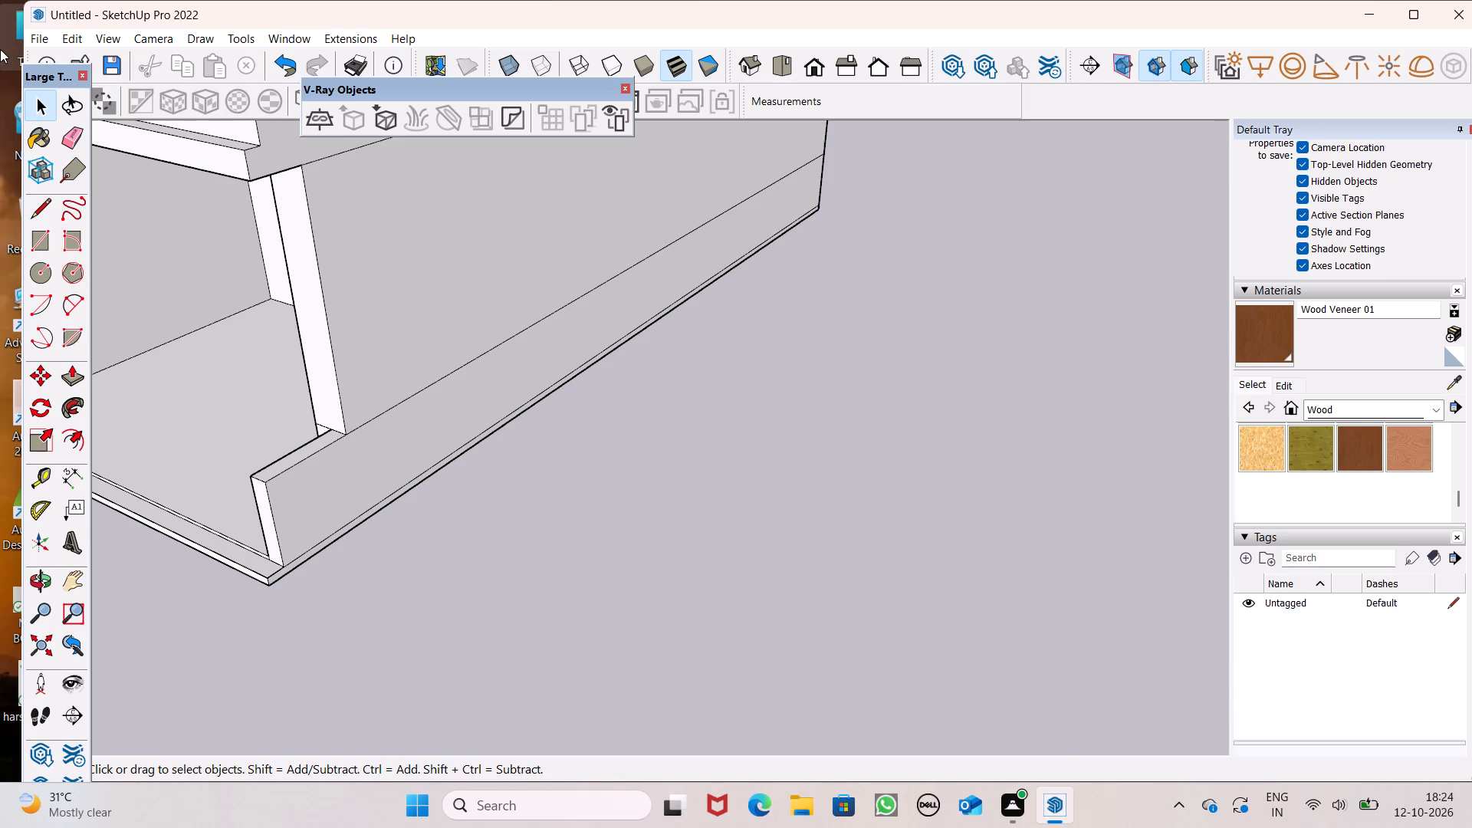
scroll(546, 283, down, 11)
scroll(688, 345, down, 2)
middle_drag(741, 342, 800, 287)
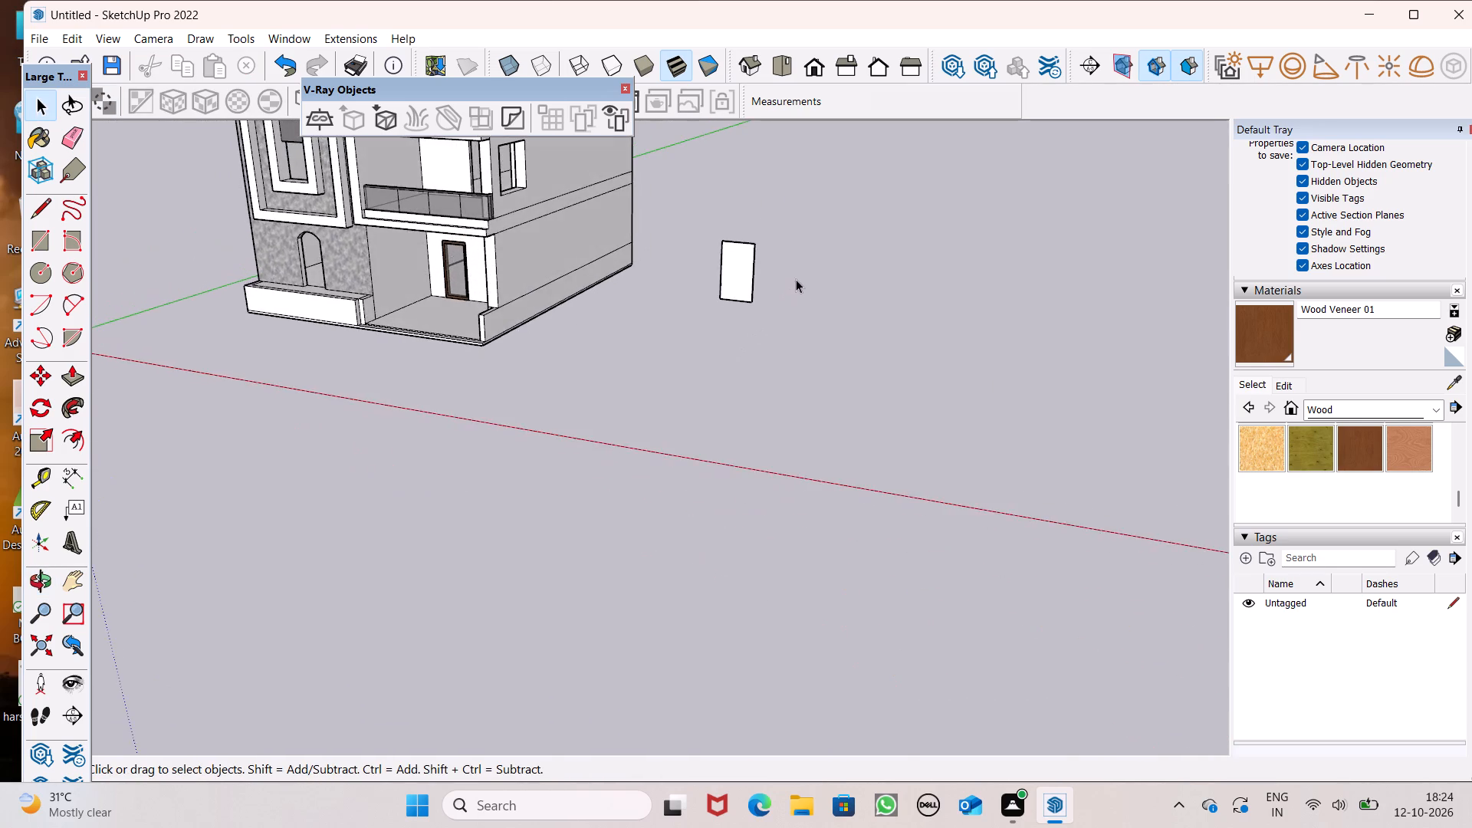
scroll(781, 276, up, 7)
middle_drag(722, 278, 811, 248)
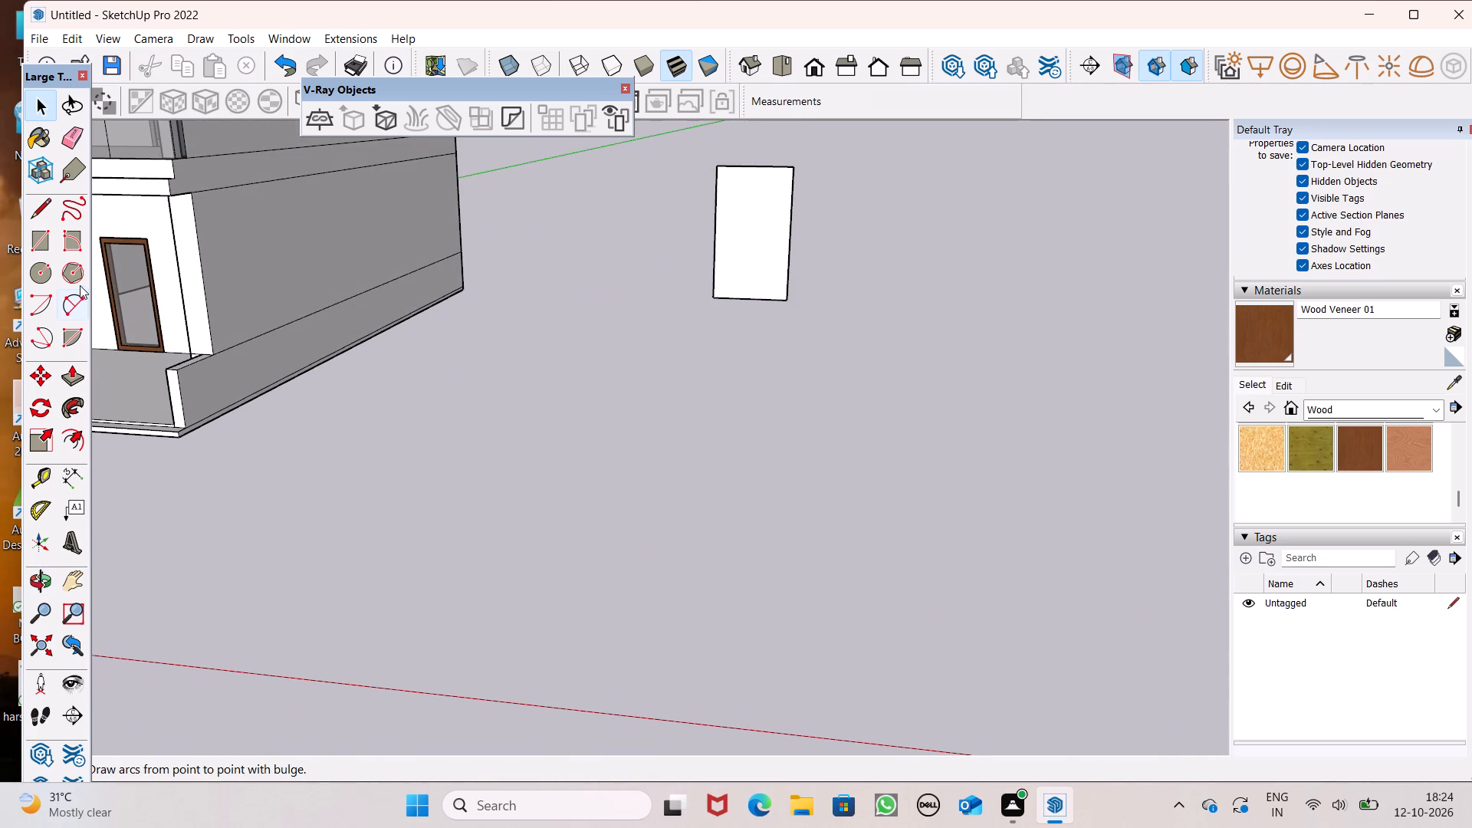
double_click(755, 235)
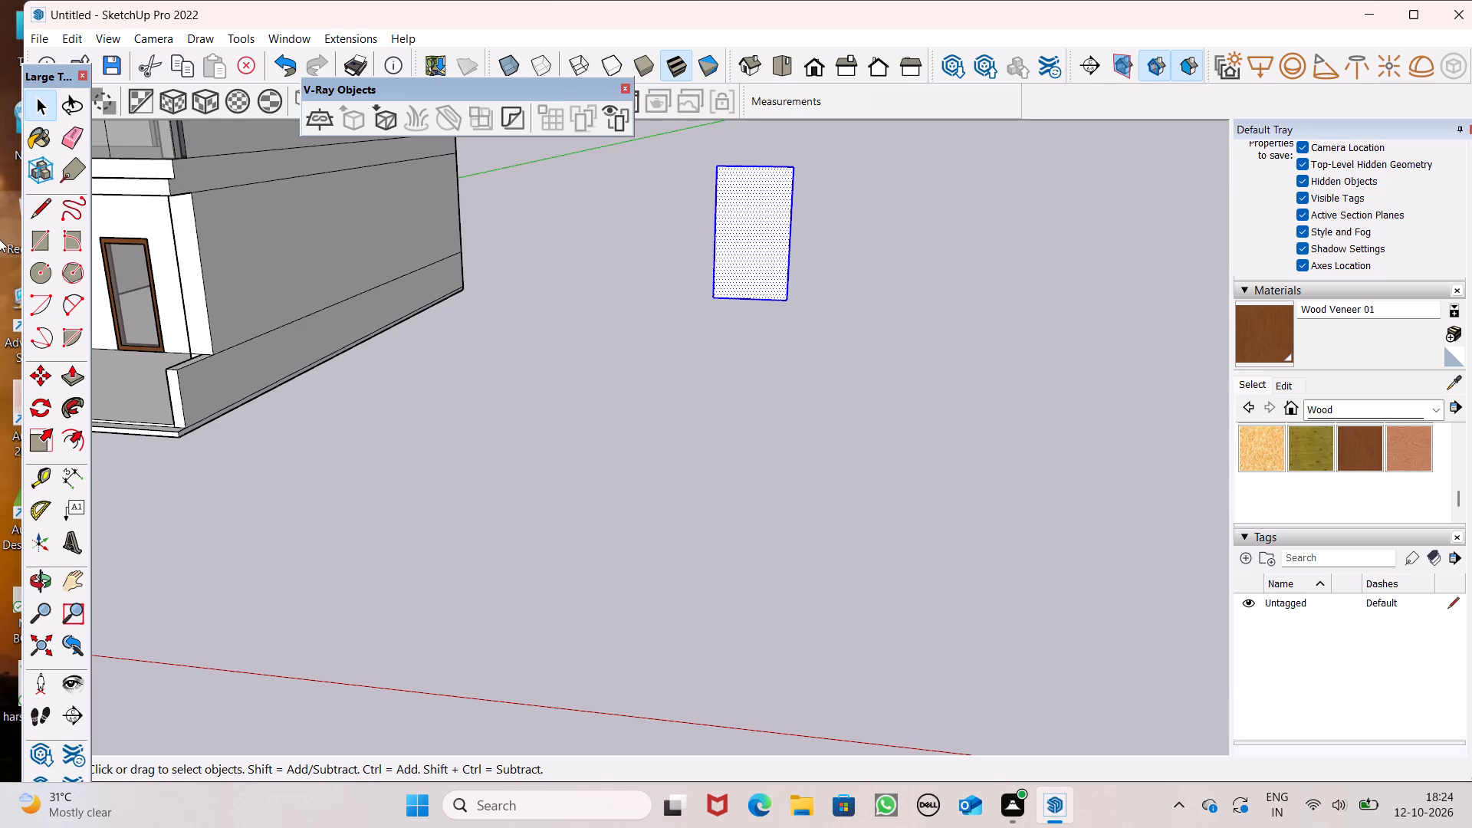
key(m)
key(Return)
scroll(188, 166, down, 5)
scroll(497, 110, up, 1)
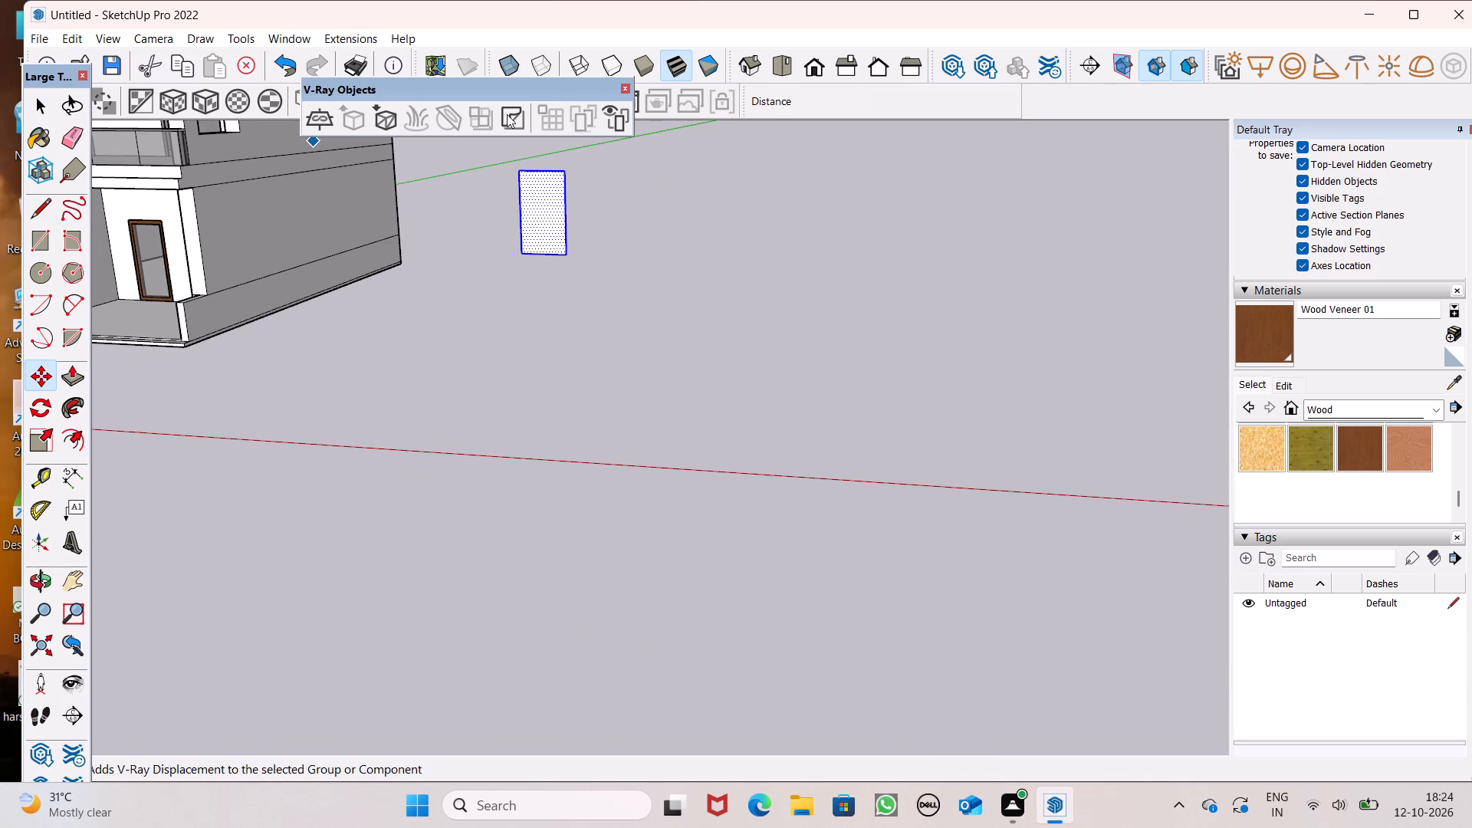
scroll(507, 114, up, 11)
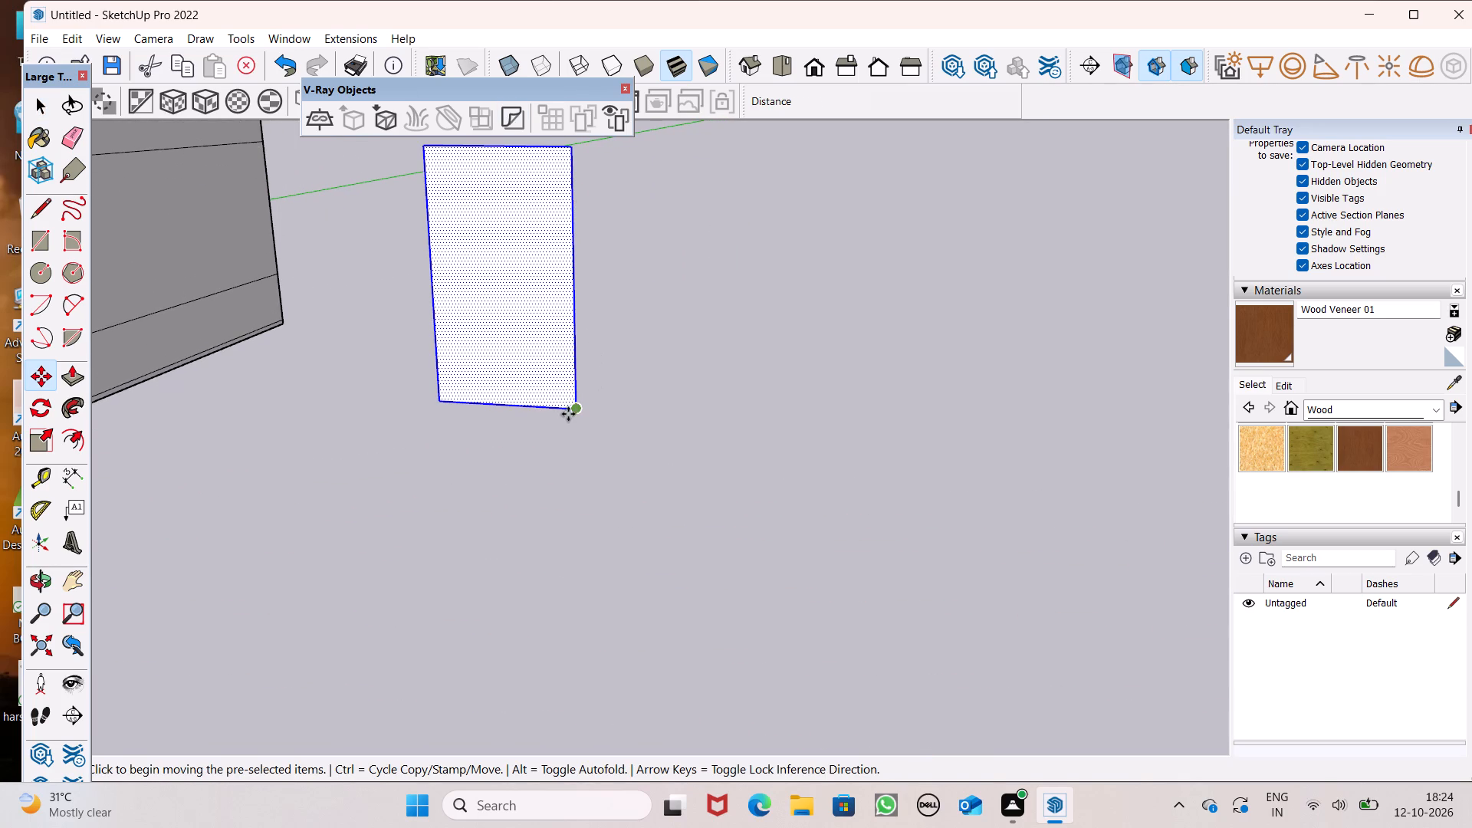
drag(577, 406, 973, 465)
key(space)
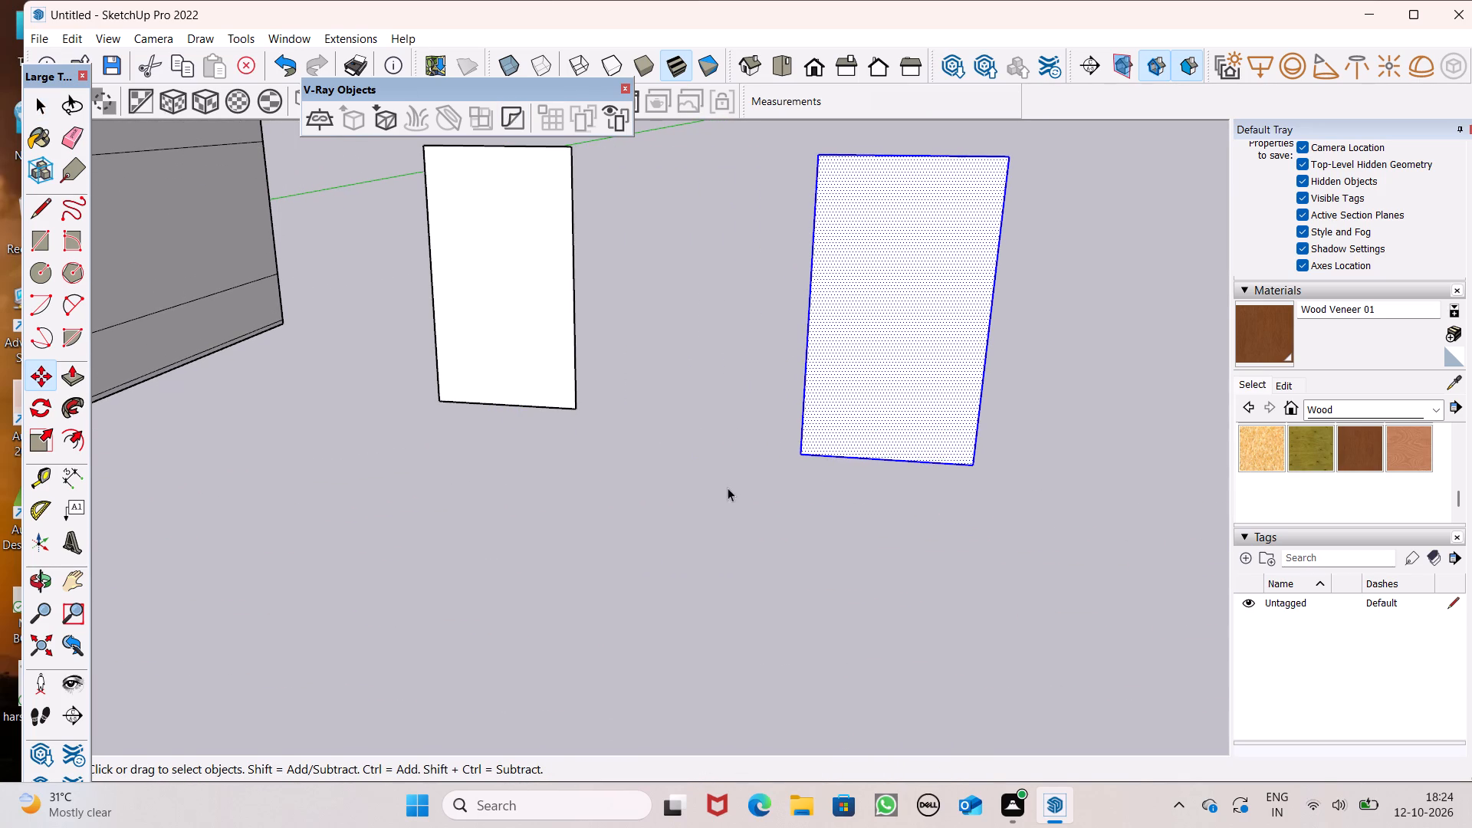
click(724, 489)
Offset the copied rectangle's outline inward to form a narrow, even frame border.
scroll(655, 432, down, 4)
scroll(836, 357, up, 4)
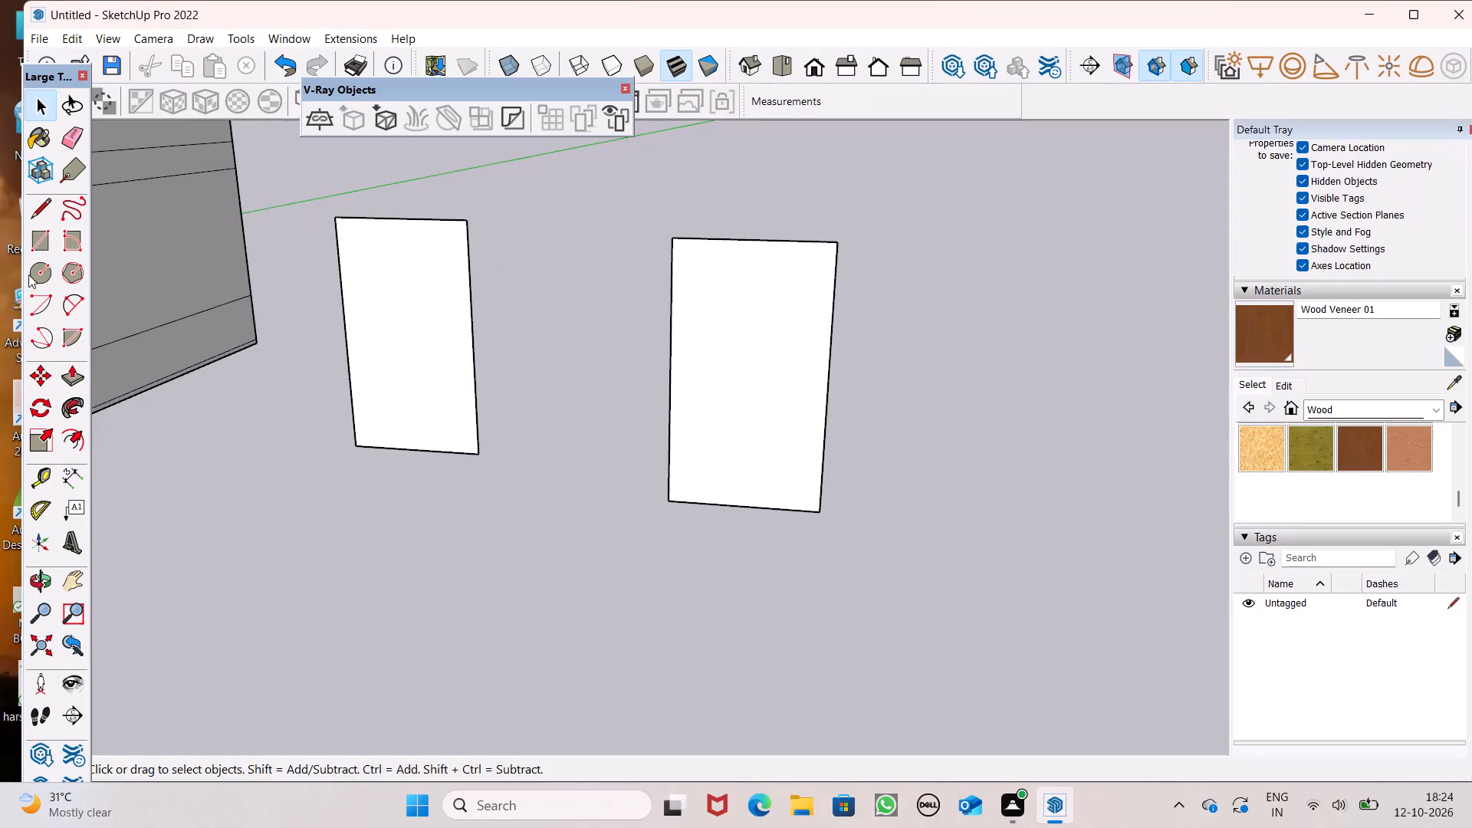
click(74, 446)
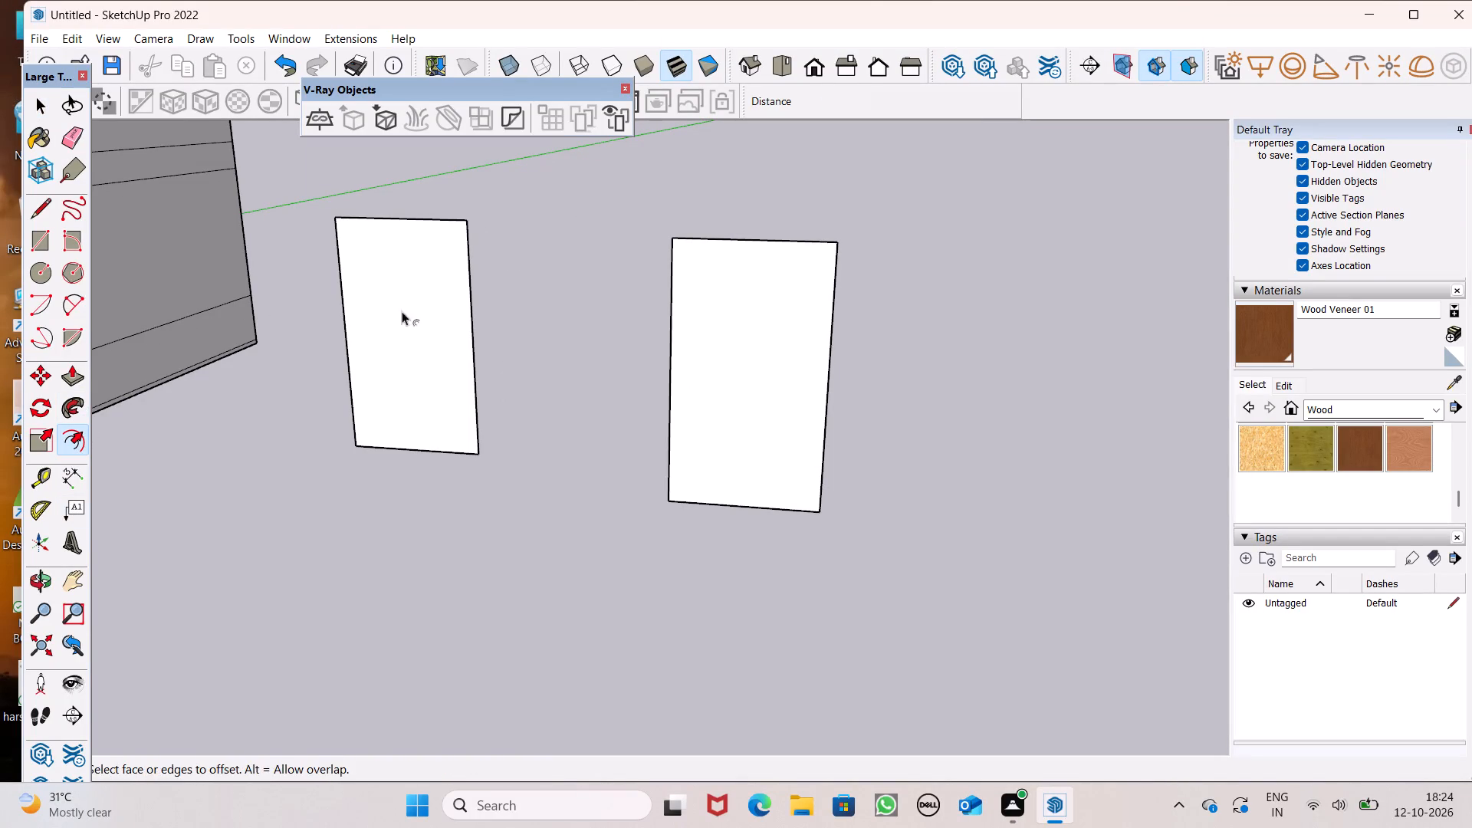
scroll(679, 269, up, 2)
drag(696, 251, 701, 259)
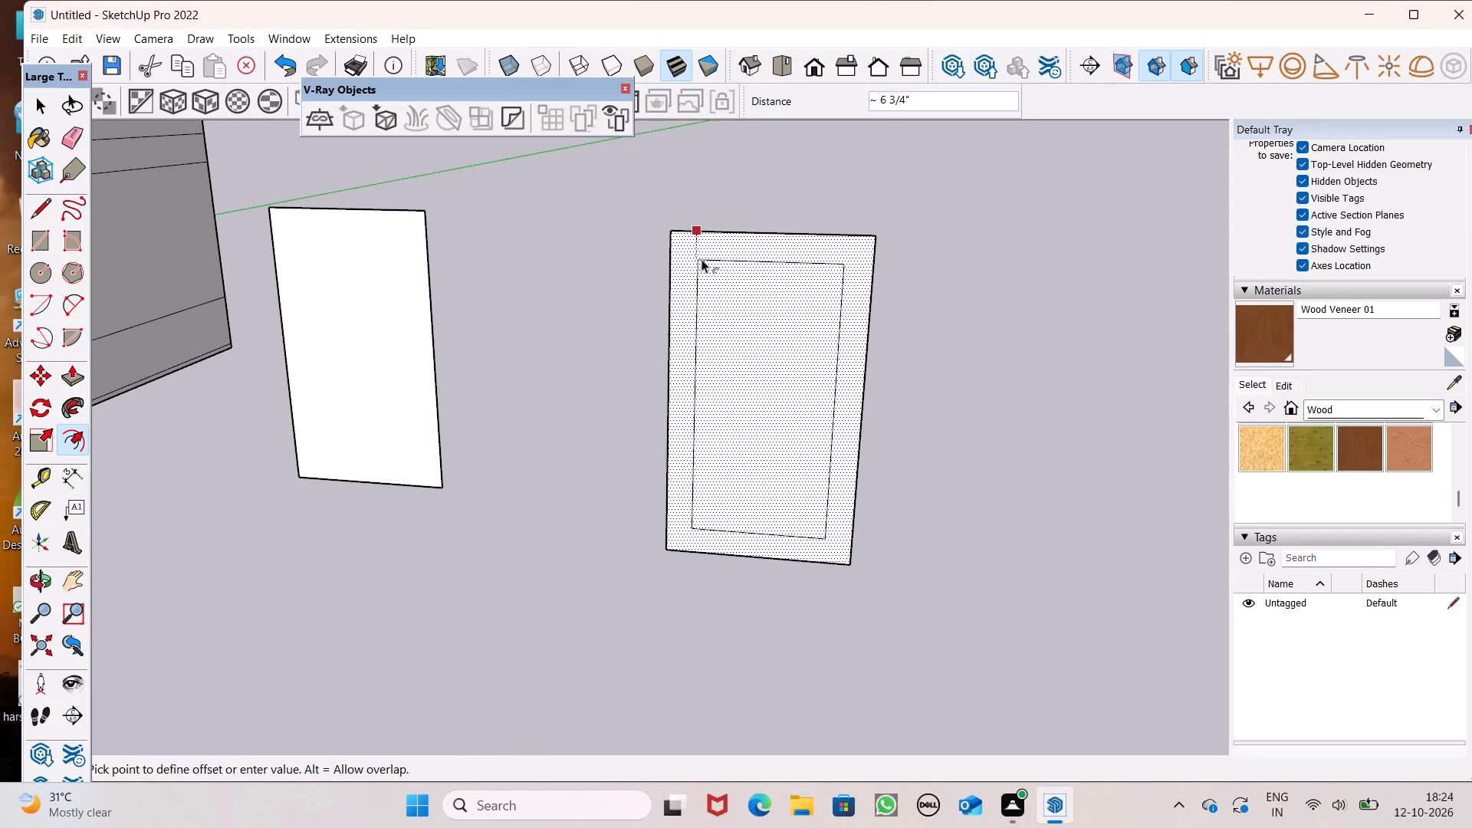
drag(701, 259, 694, 250)
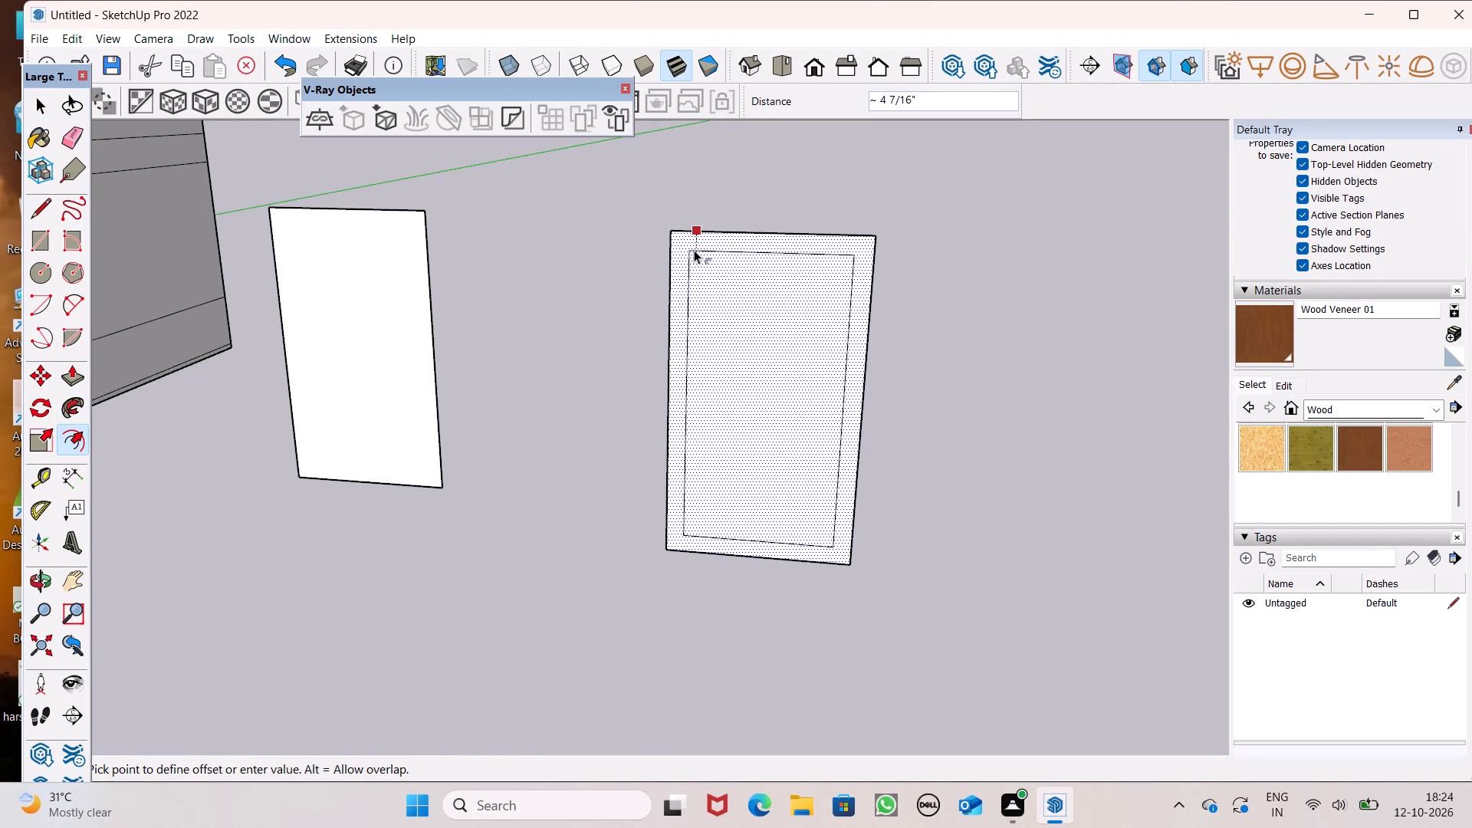
drag(694, 250, 689, 247)
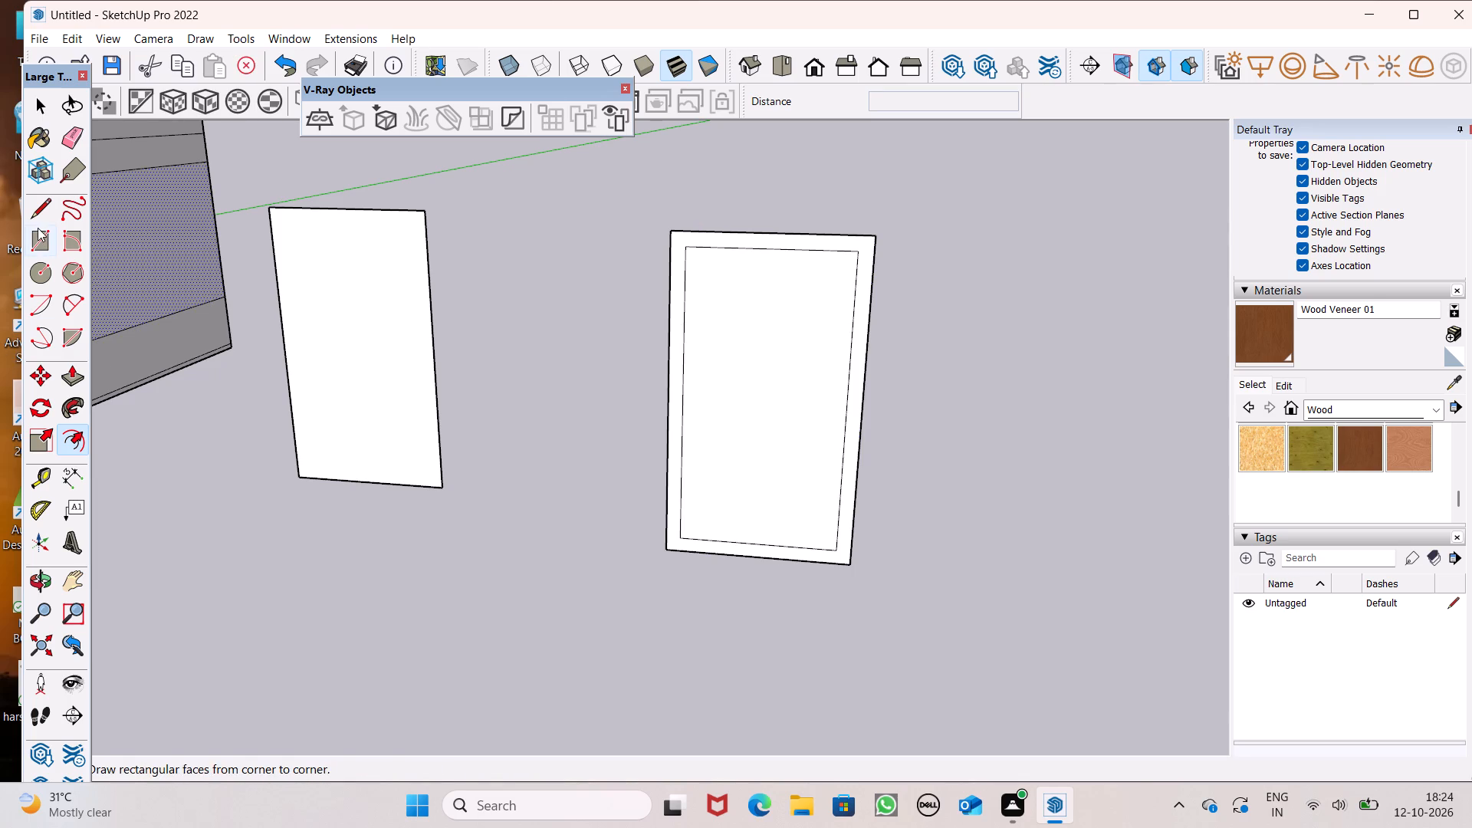
Draw a vertical bar rectangle about 4 5/16" by 6' 4 9/16" down the middle of the inner panel, between the border's top and bottom edges.
click(38, 244)
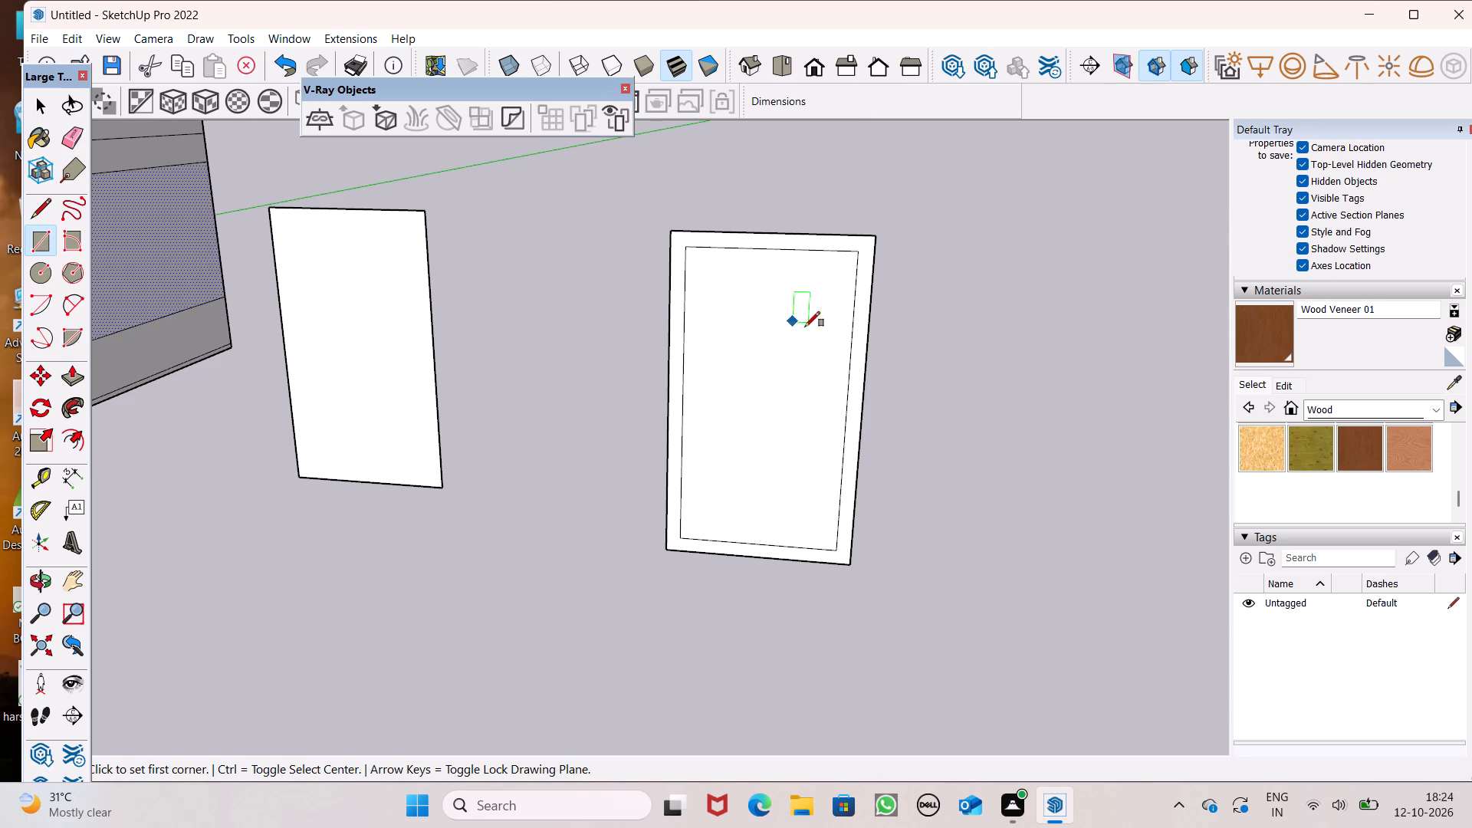
middle_drag(813, 327, 856, 329)
scroll(788, 244, up, 5)
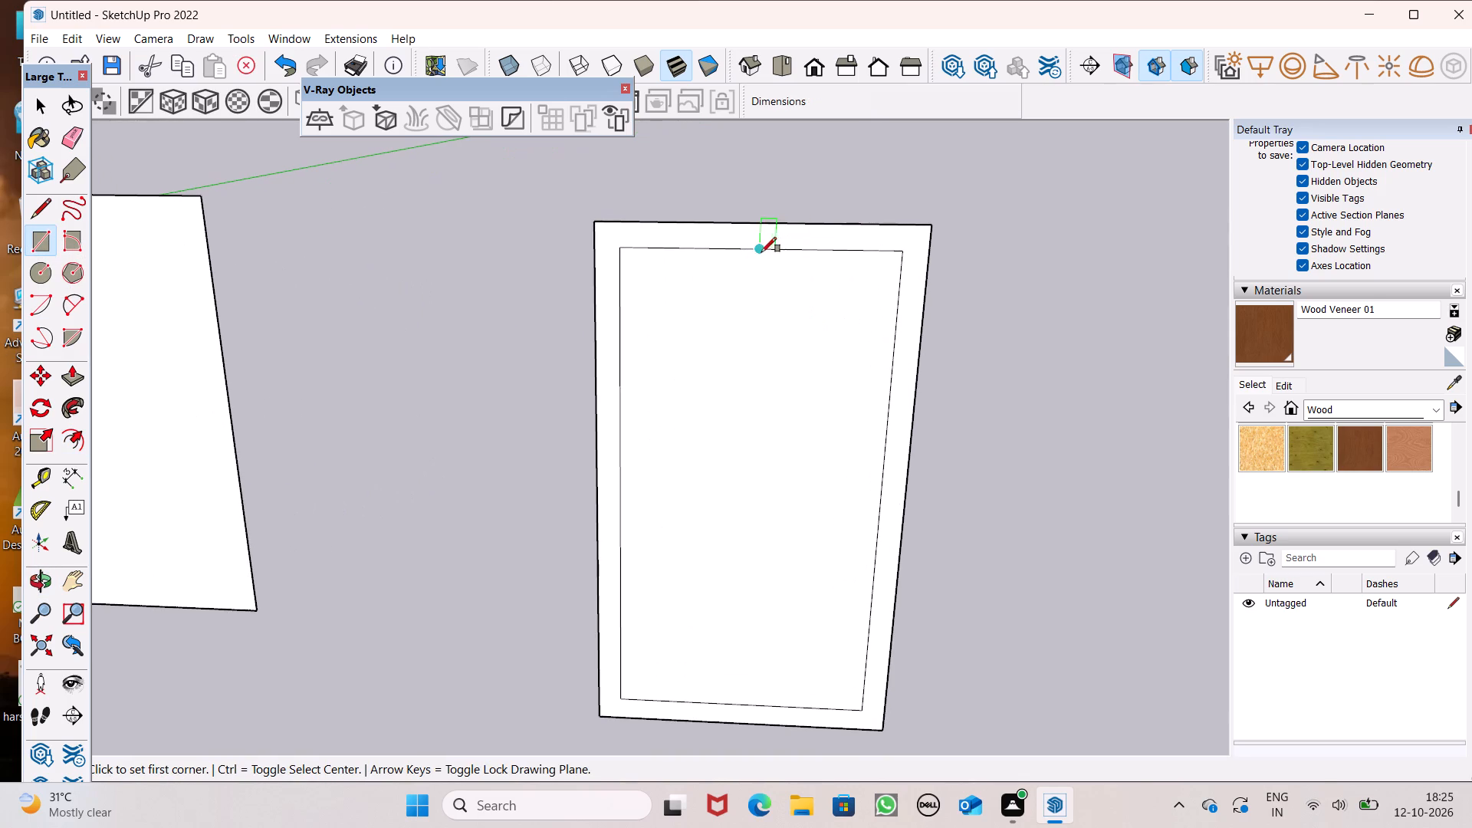
click(745, 251)
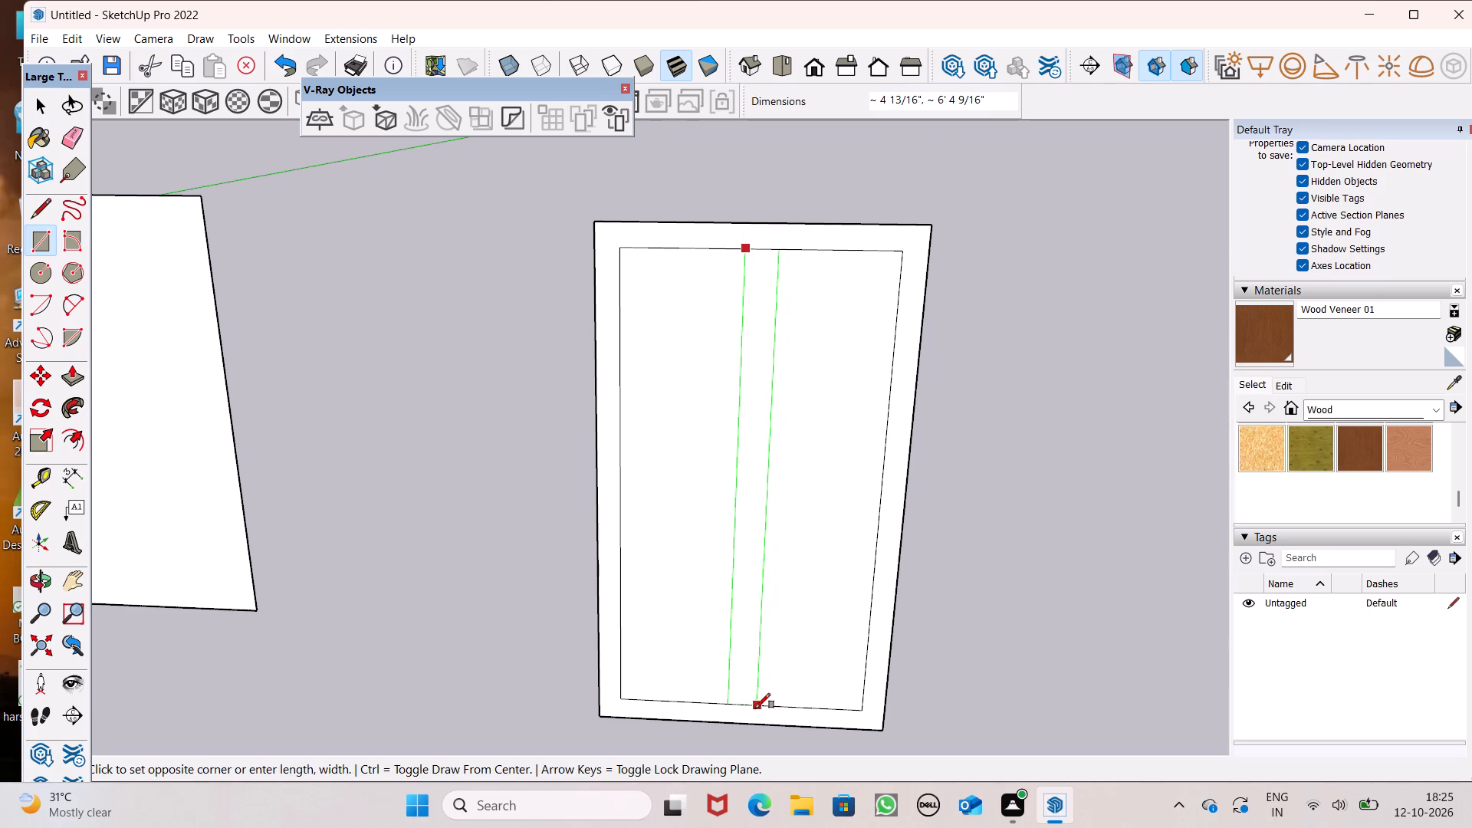
scroll(752, 709, up, 2)
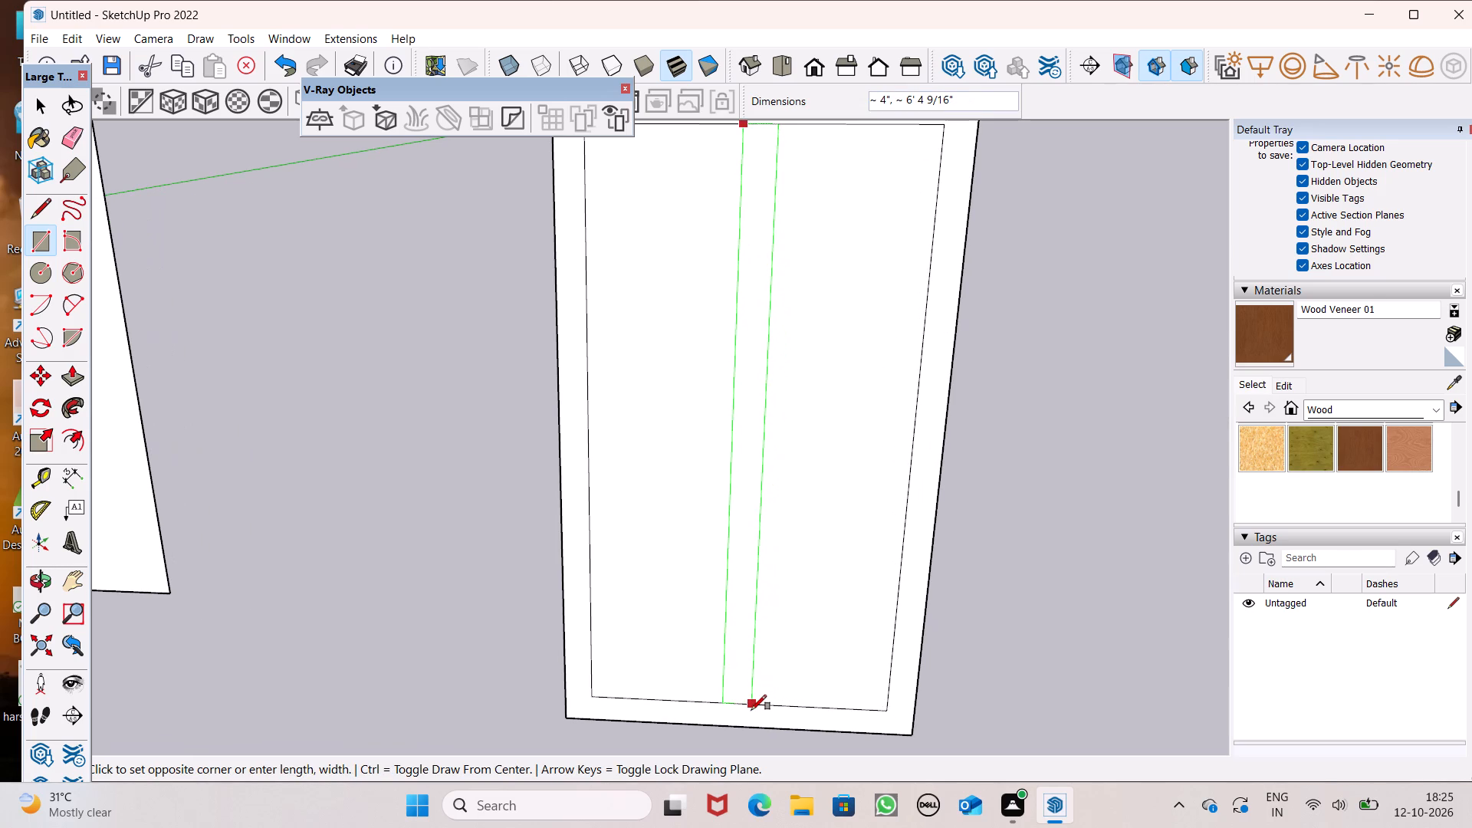
scroll(751, 710, down, 3)
middle_drag(754, 710, 783, 710)
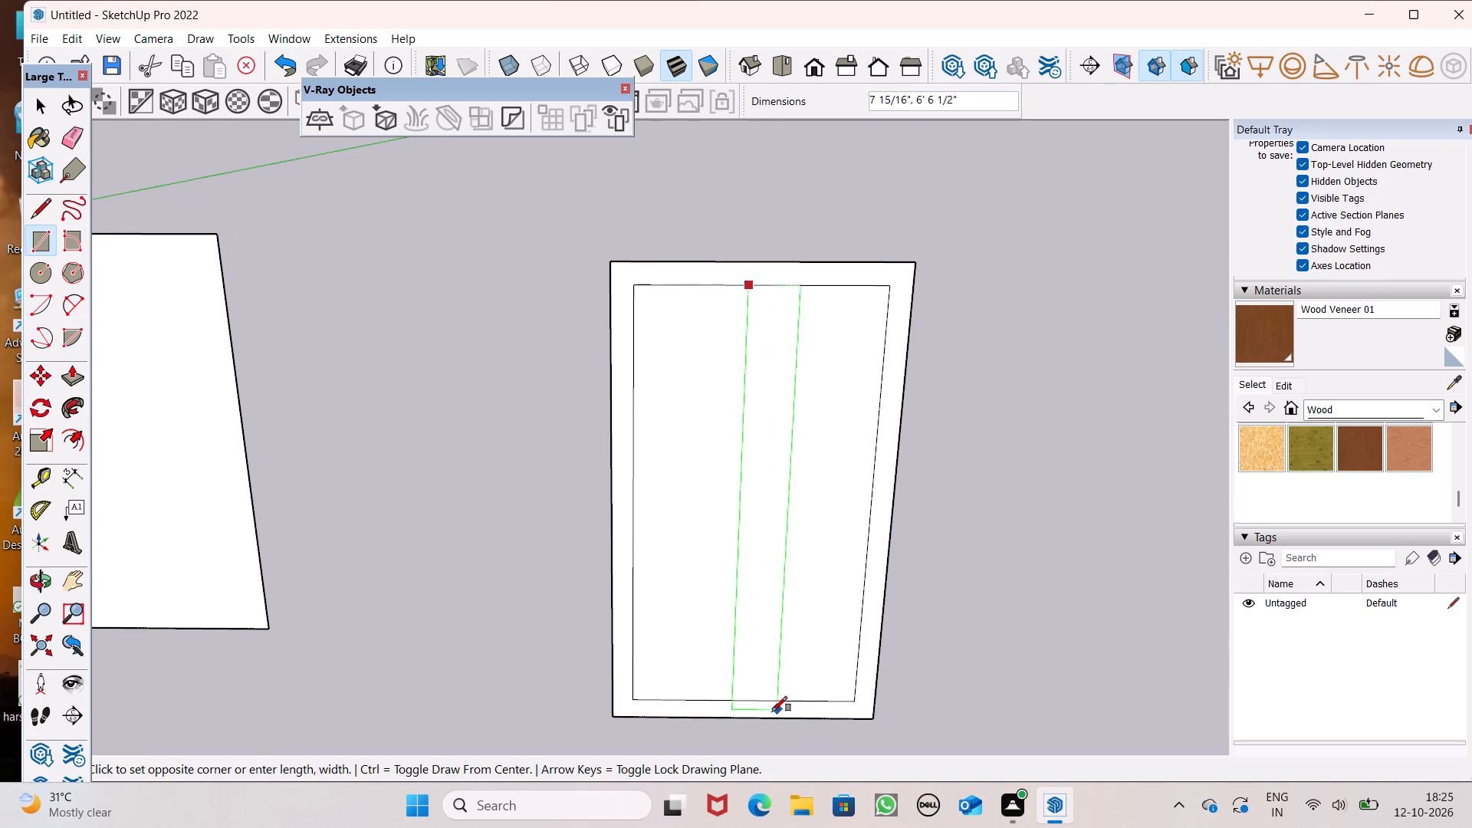
scroll(763, 701, up, 1)
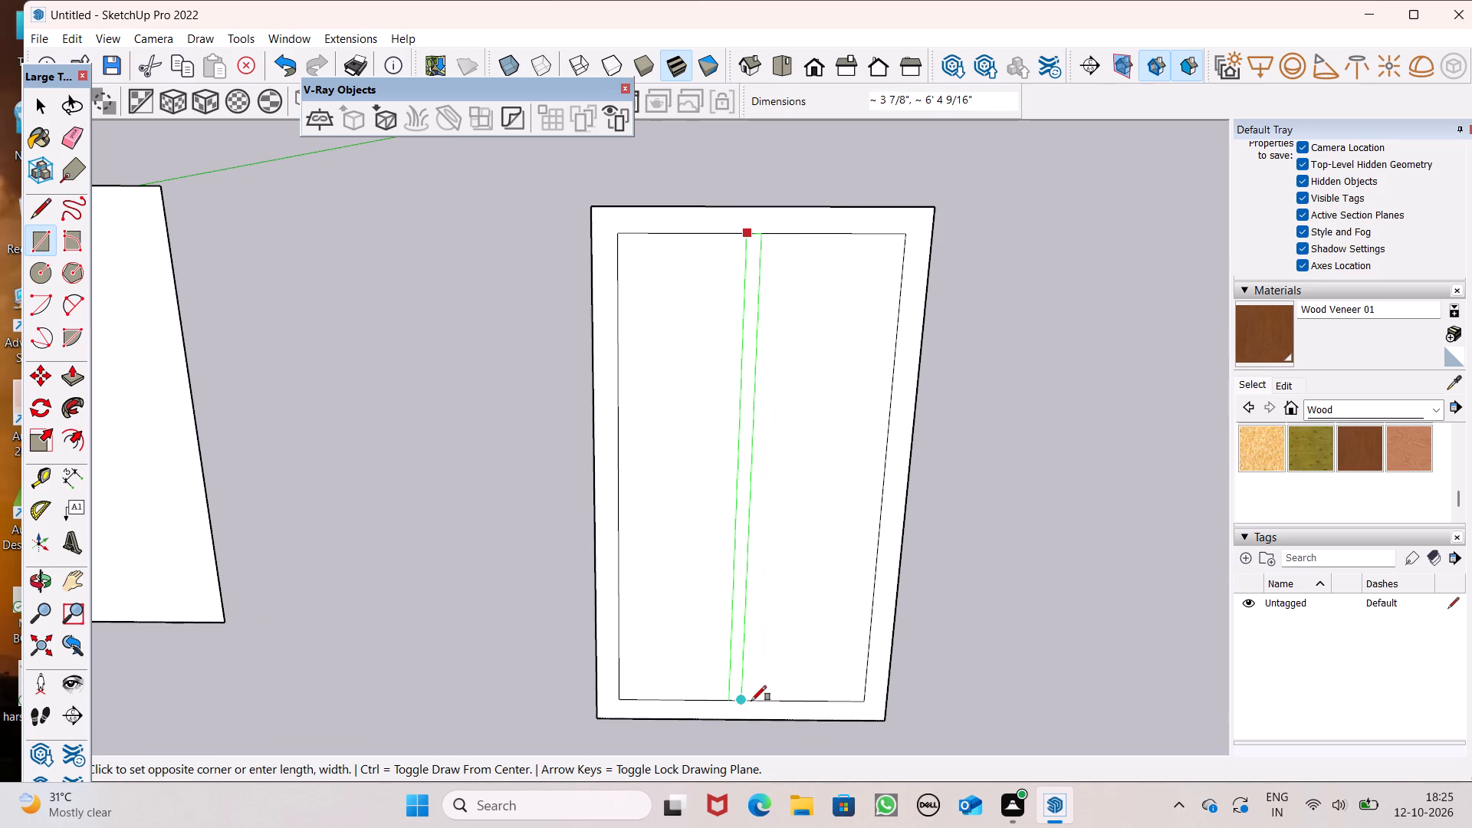
scroll(751, 701, up, 1)
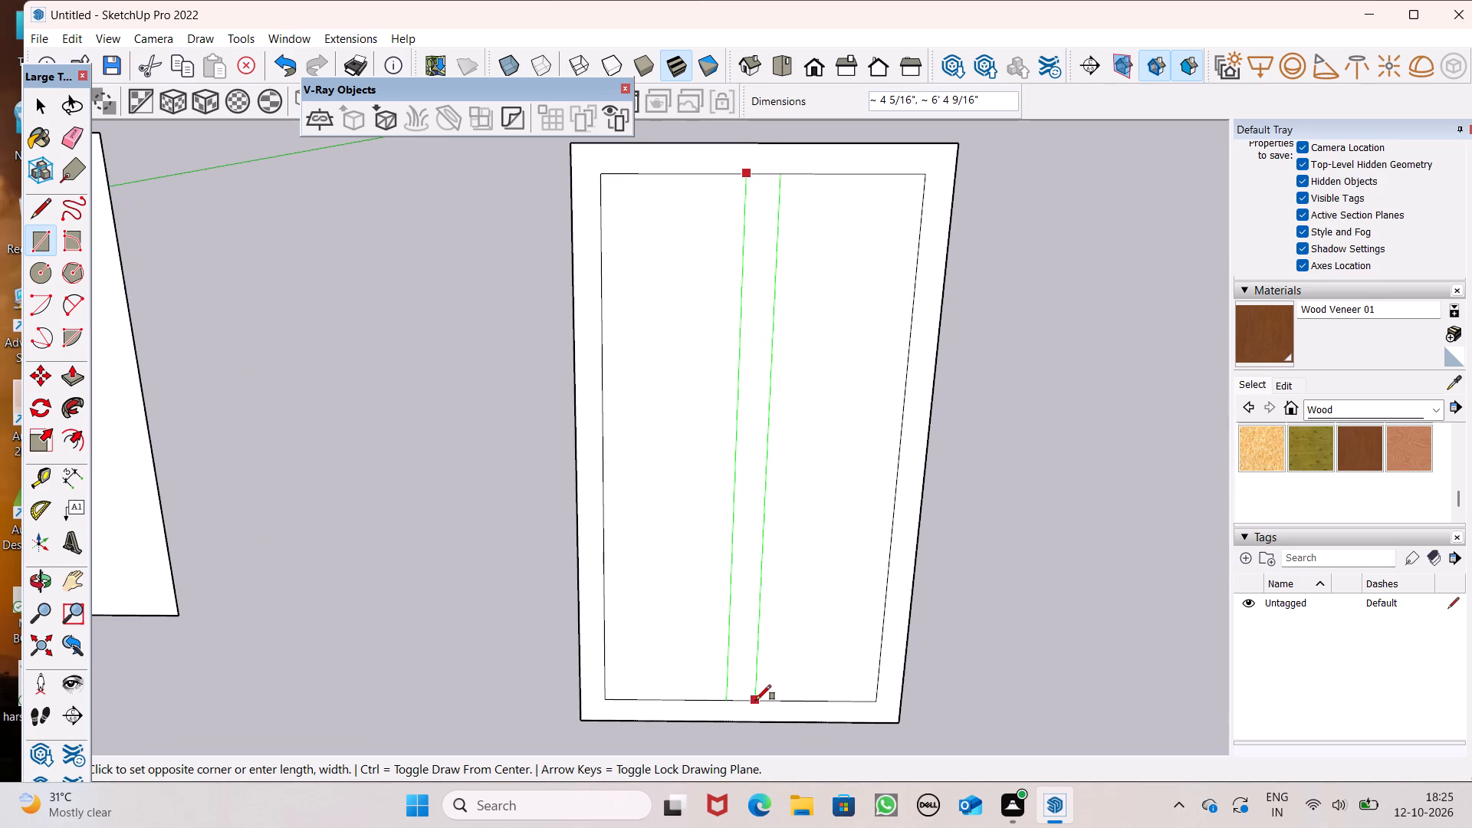
click(756, 700)
key(space)
scroll(751, 669, down, 2)
scroll(804, 607, down, 4)
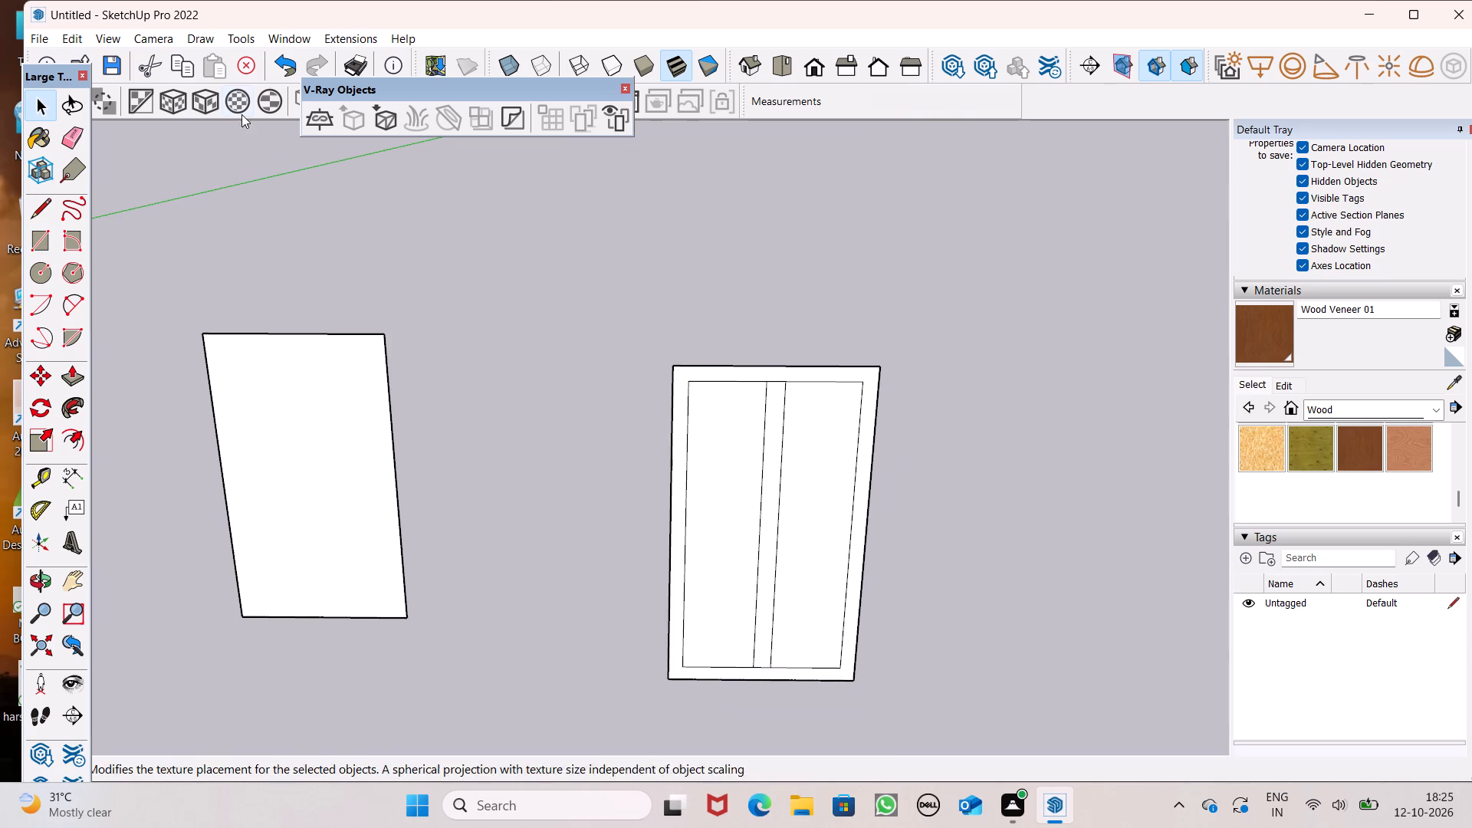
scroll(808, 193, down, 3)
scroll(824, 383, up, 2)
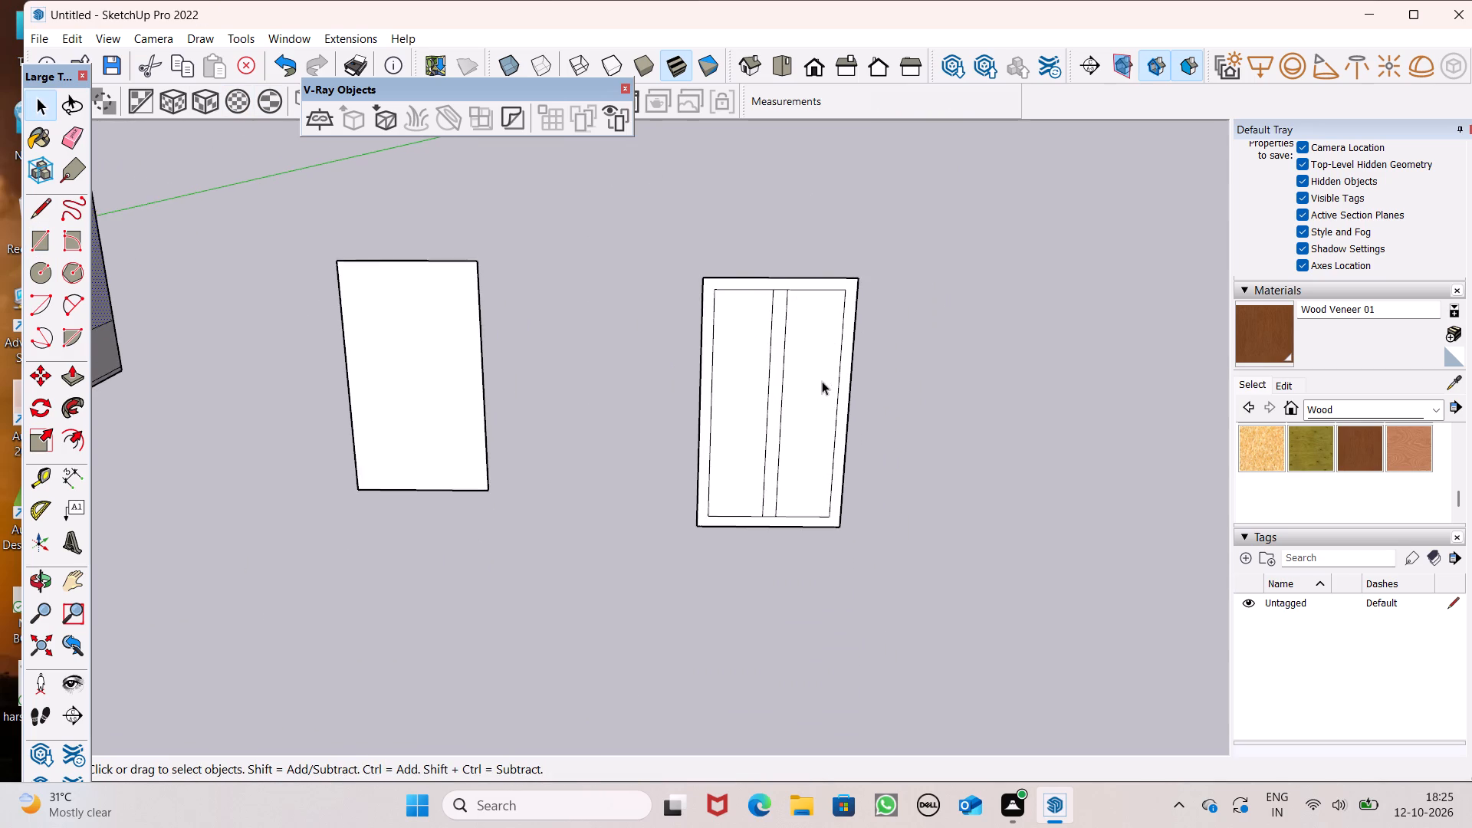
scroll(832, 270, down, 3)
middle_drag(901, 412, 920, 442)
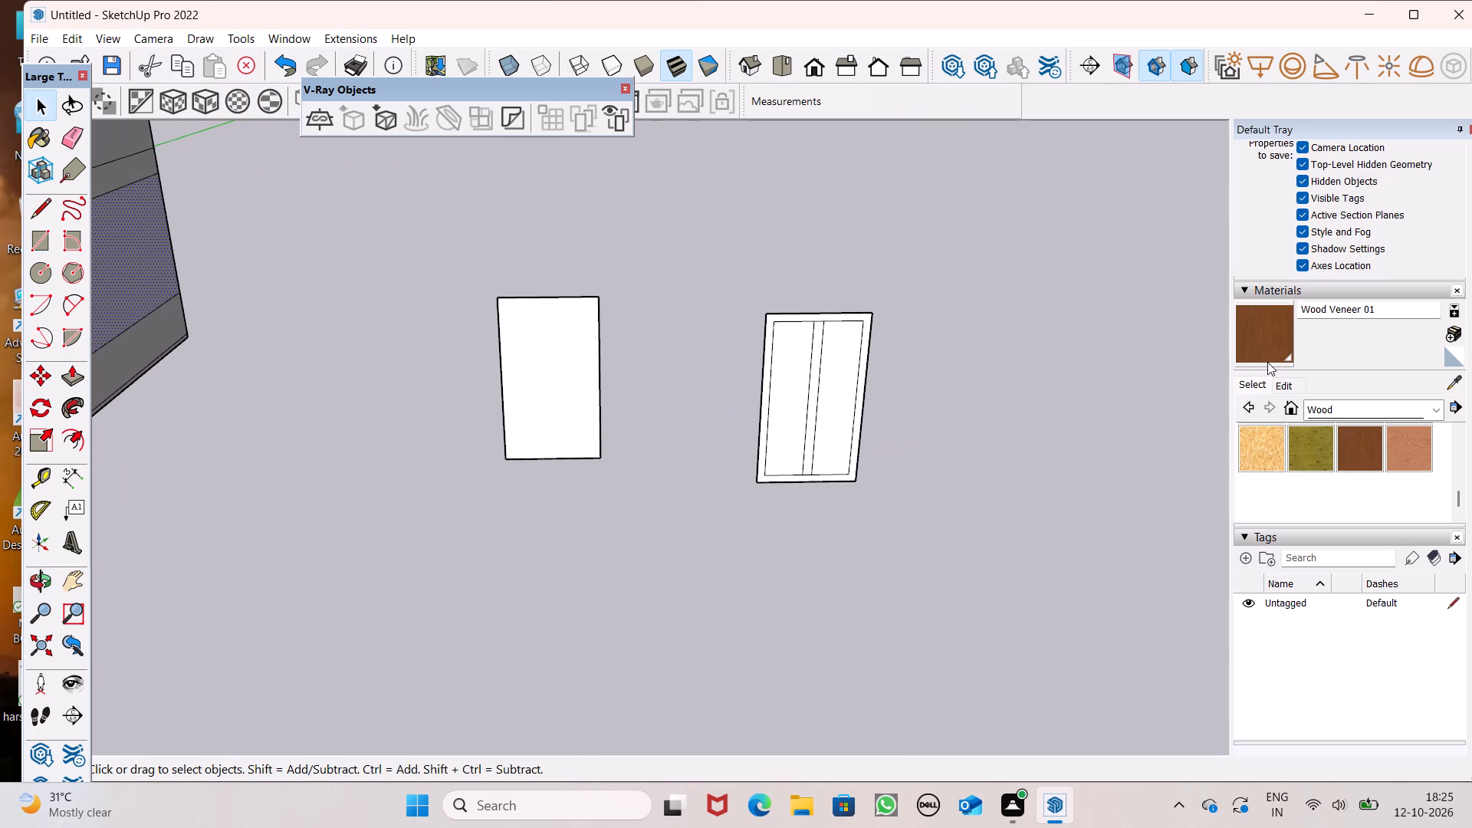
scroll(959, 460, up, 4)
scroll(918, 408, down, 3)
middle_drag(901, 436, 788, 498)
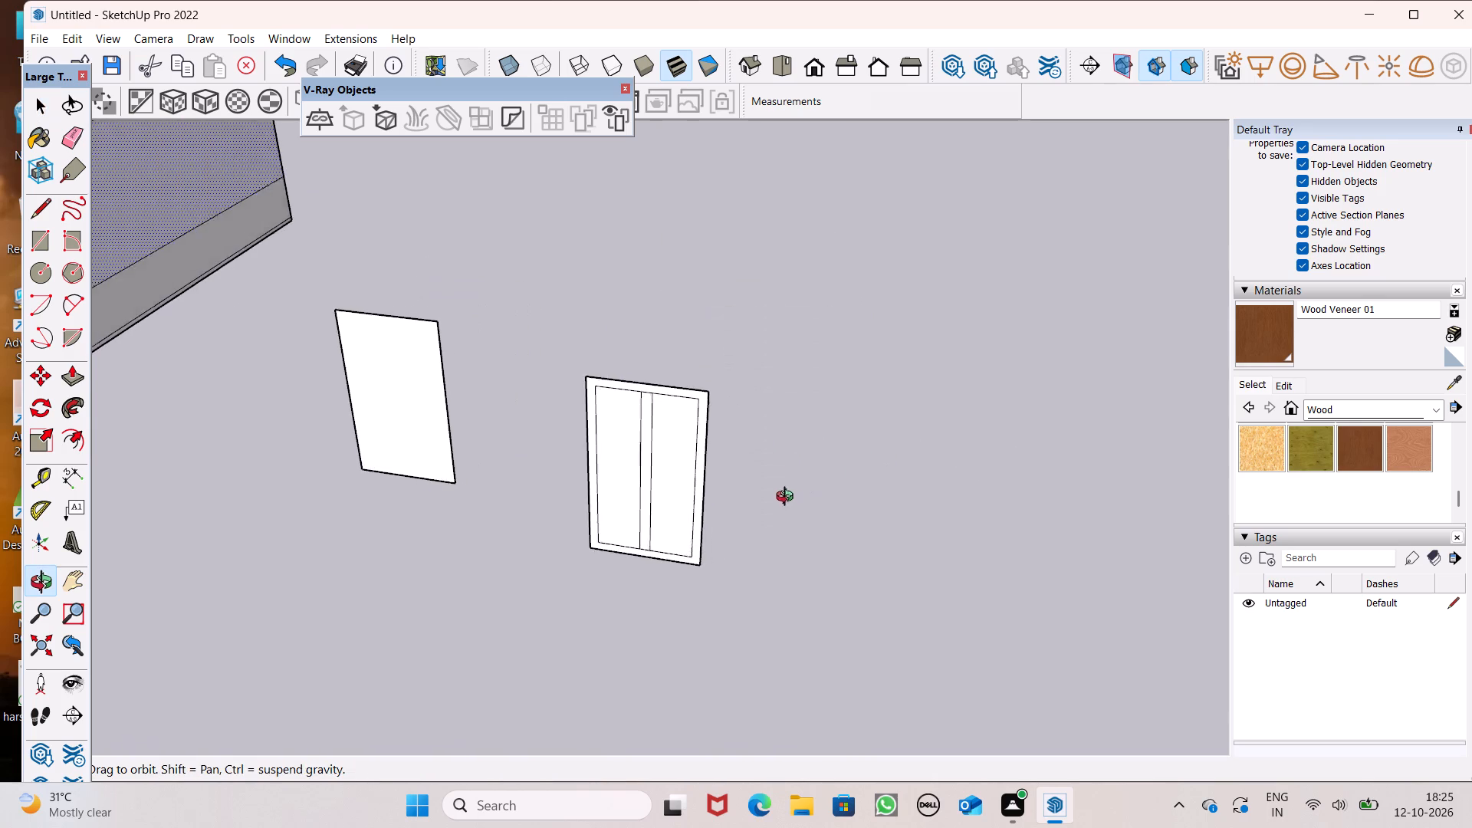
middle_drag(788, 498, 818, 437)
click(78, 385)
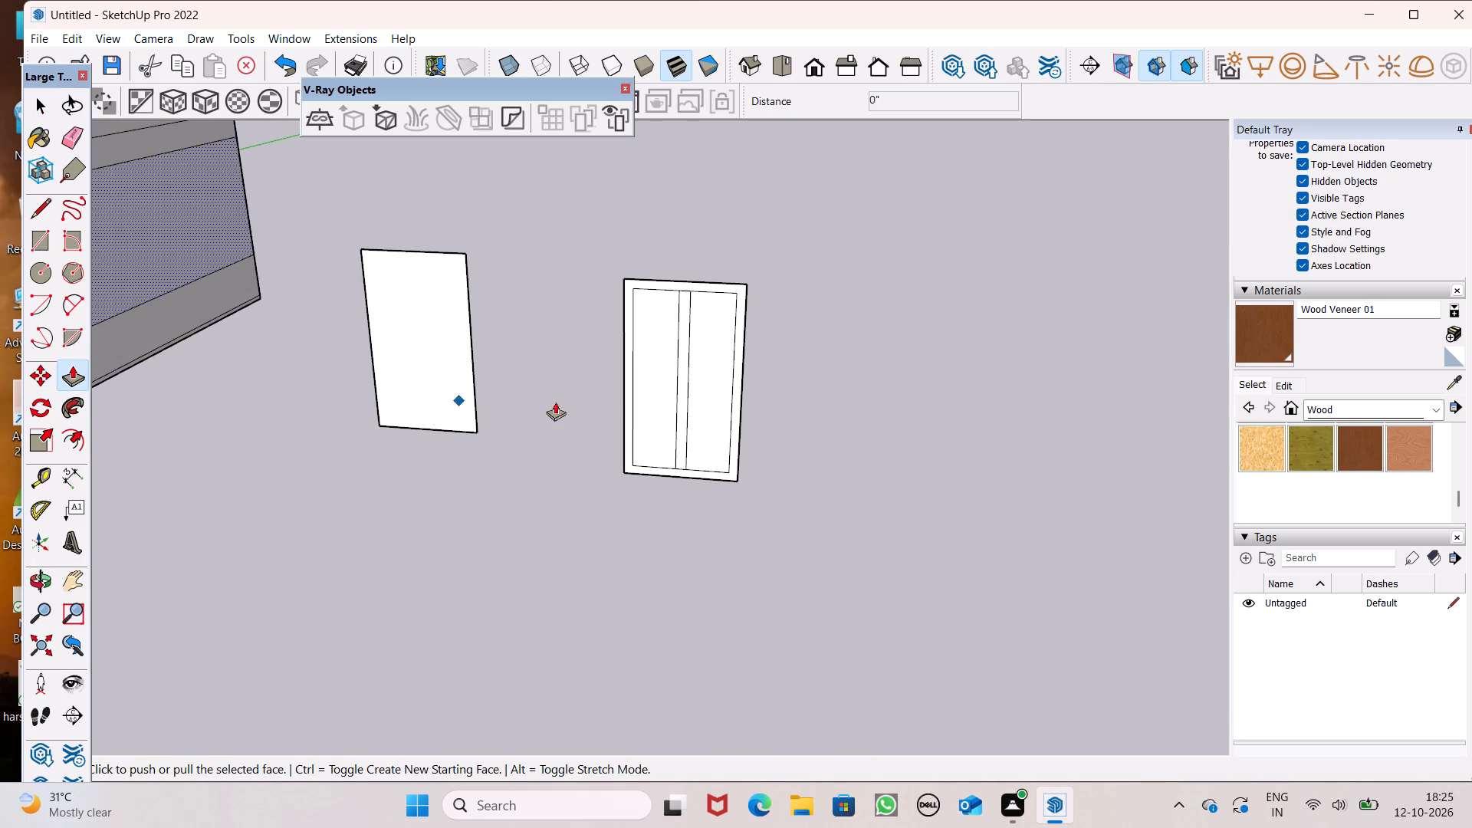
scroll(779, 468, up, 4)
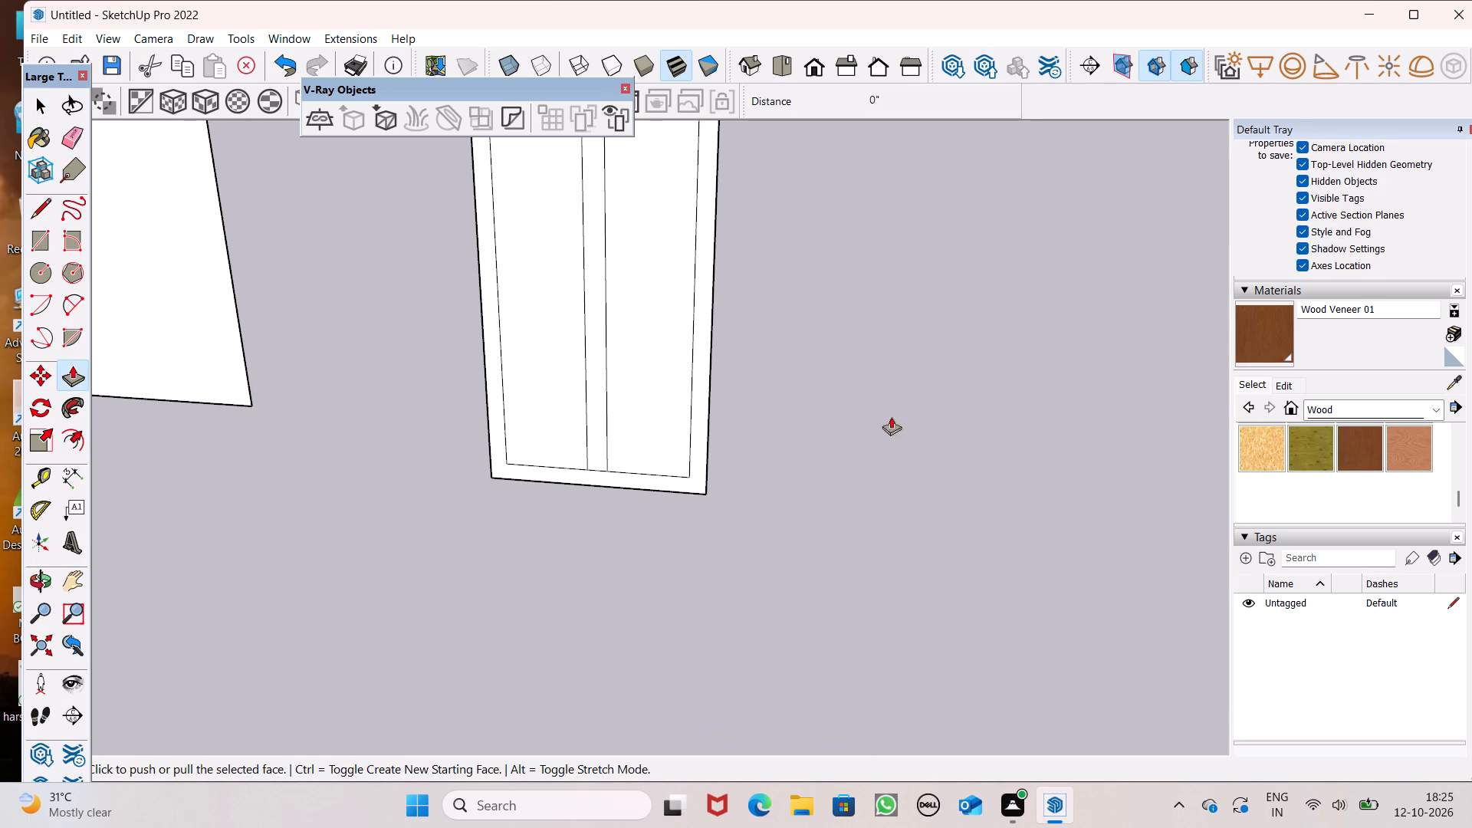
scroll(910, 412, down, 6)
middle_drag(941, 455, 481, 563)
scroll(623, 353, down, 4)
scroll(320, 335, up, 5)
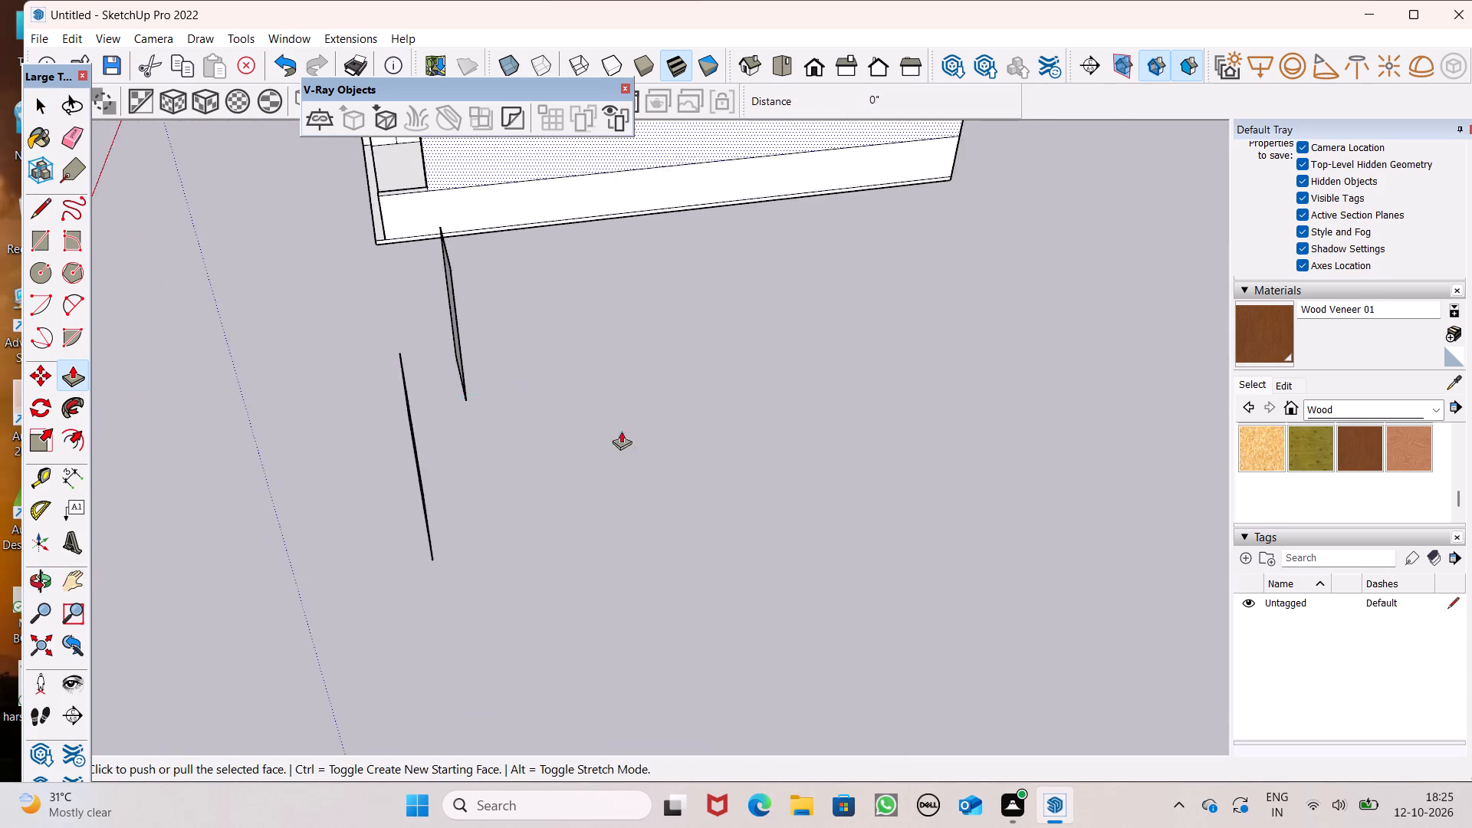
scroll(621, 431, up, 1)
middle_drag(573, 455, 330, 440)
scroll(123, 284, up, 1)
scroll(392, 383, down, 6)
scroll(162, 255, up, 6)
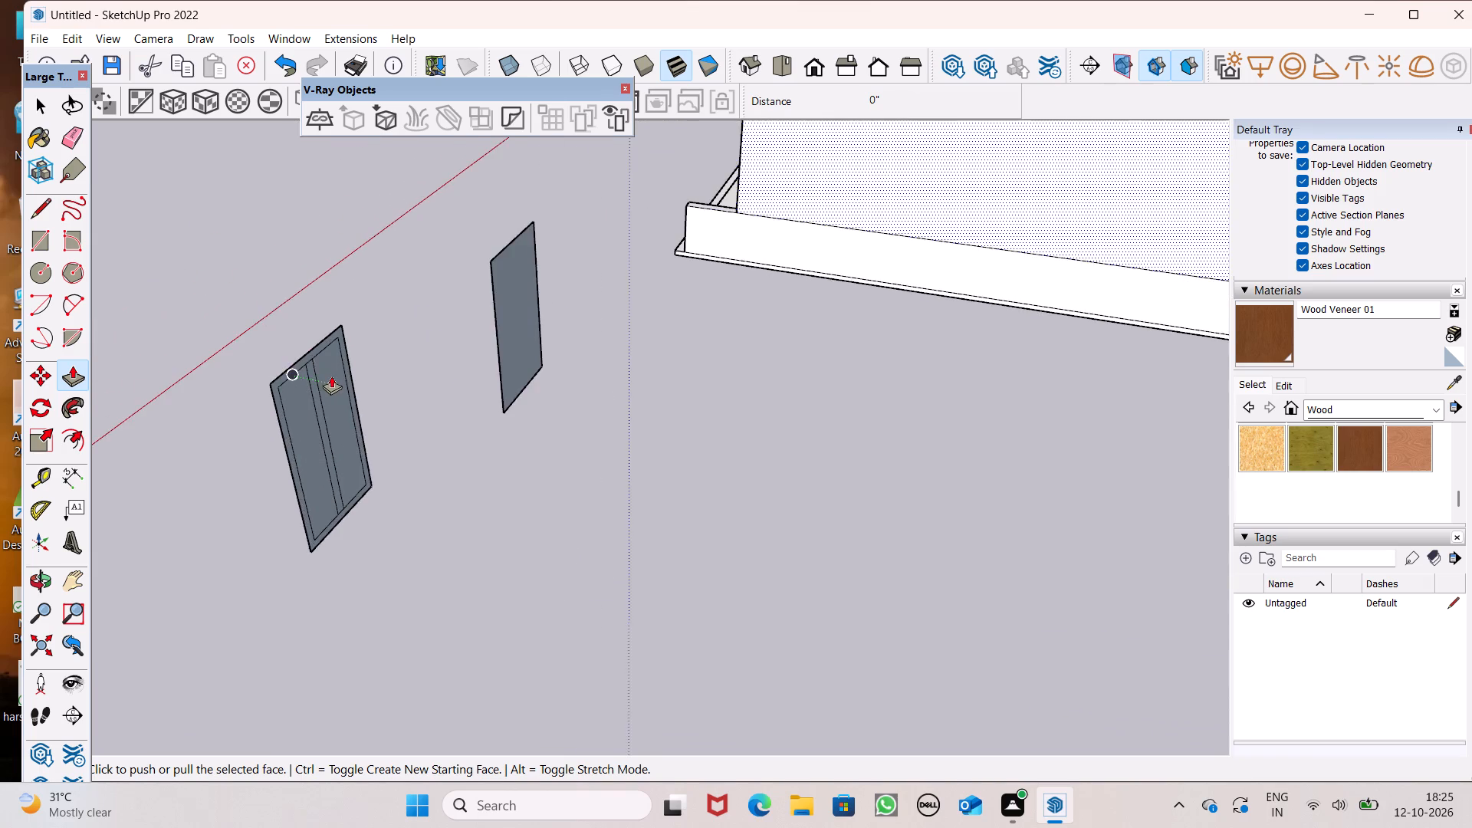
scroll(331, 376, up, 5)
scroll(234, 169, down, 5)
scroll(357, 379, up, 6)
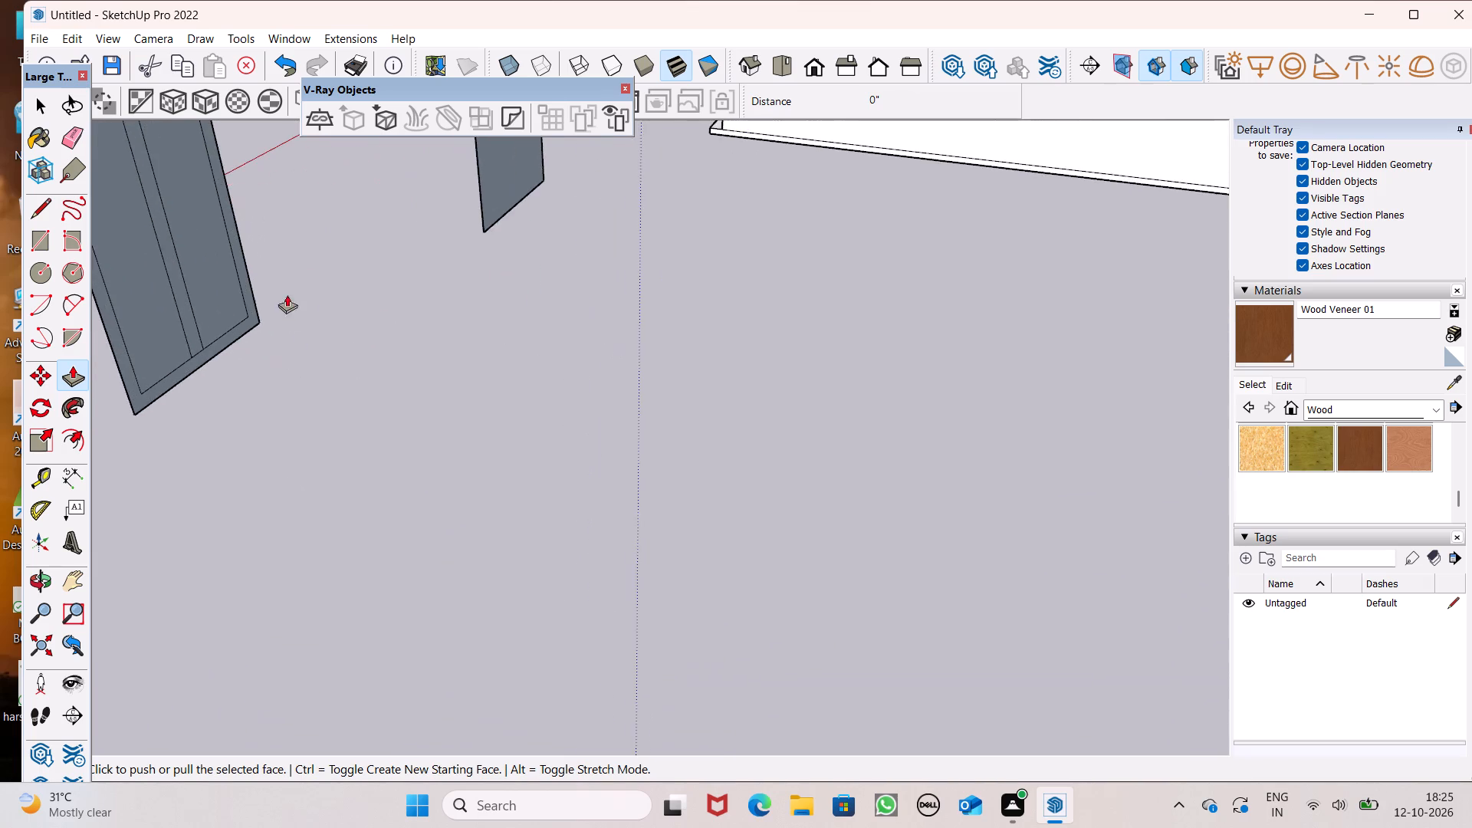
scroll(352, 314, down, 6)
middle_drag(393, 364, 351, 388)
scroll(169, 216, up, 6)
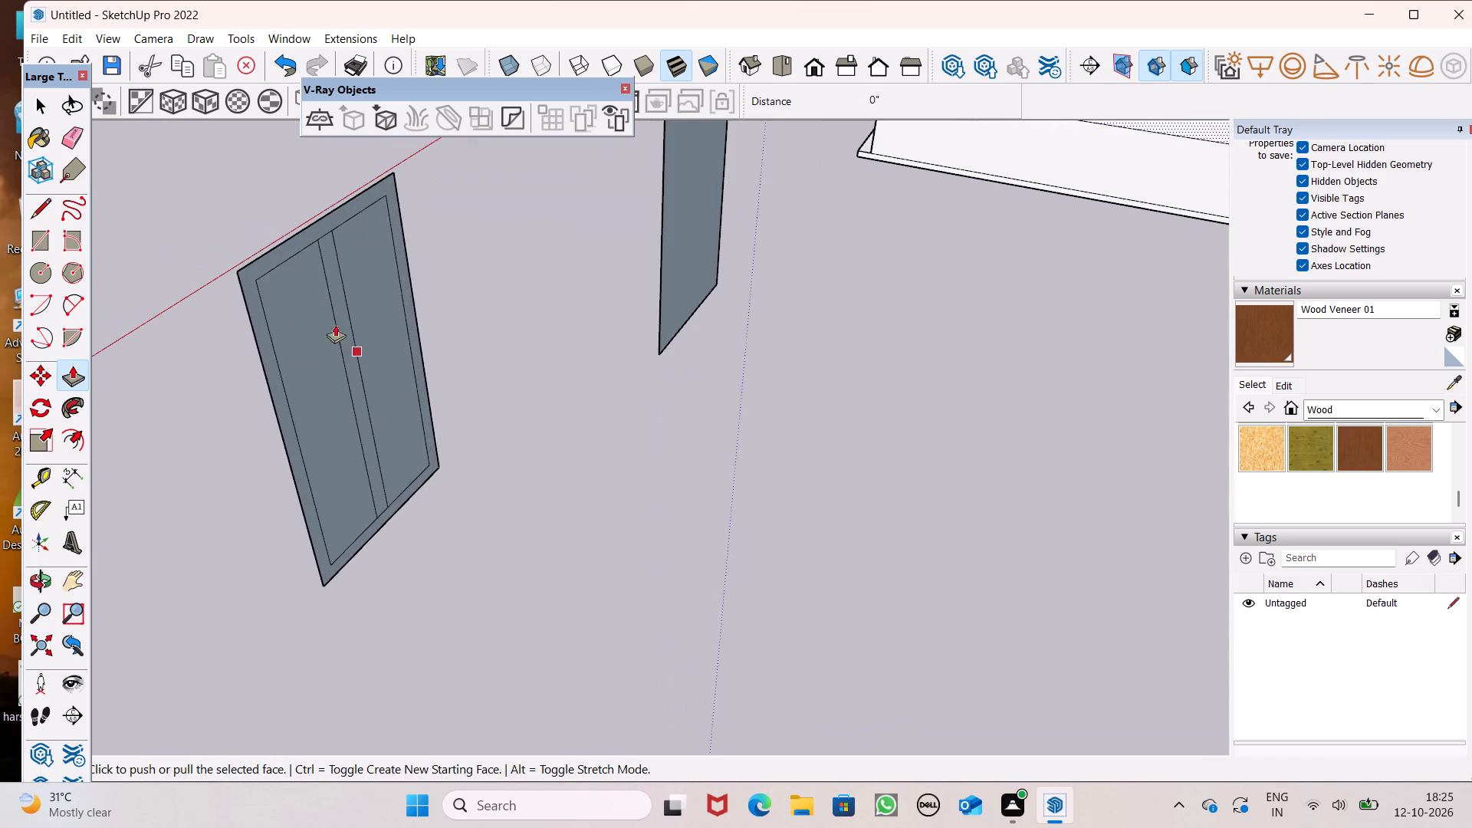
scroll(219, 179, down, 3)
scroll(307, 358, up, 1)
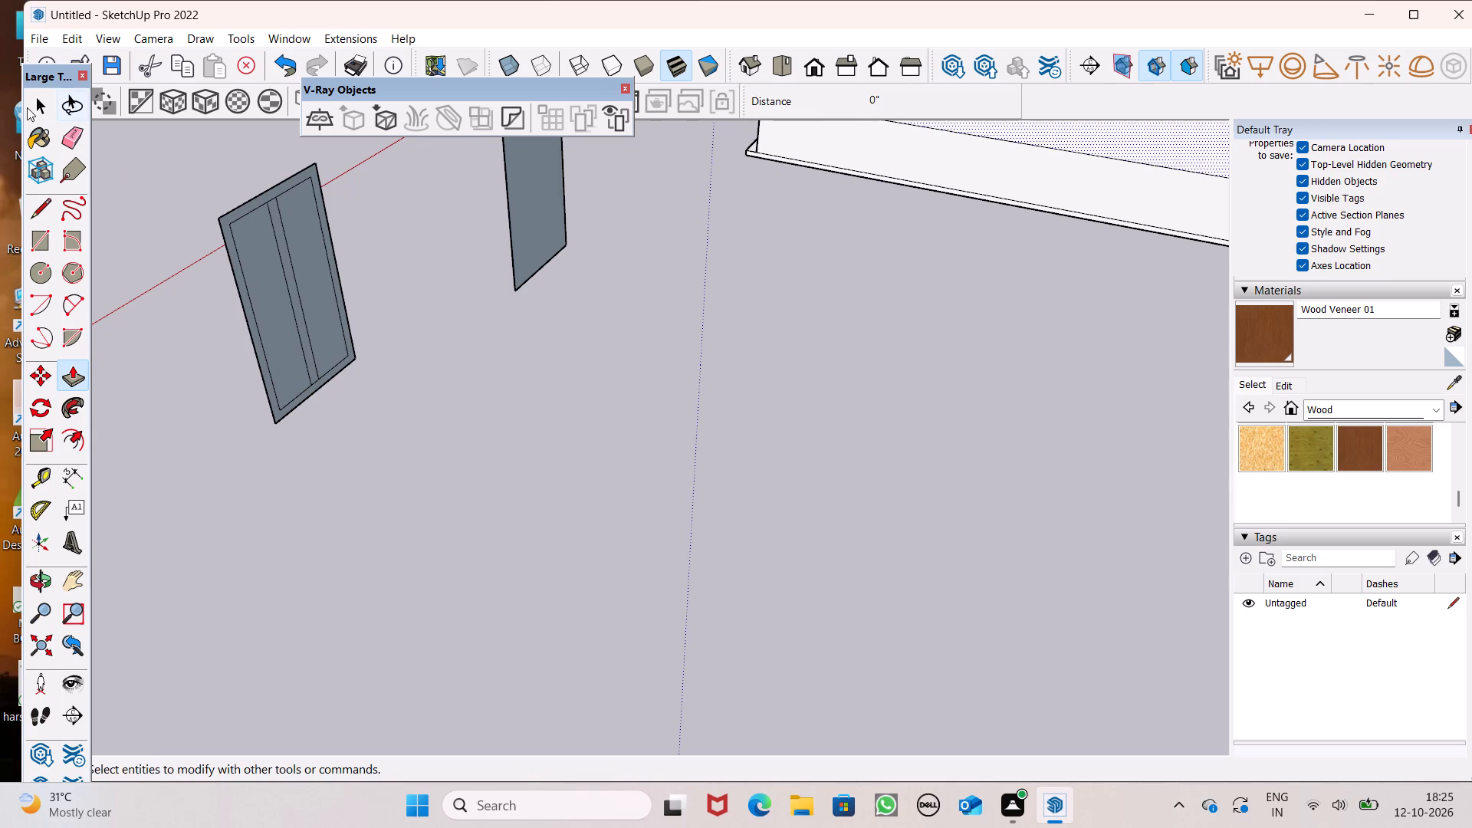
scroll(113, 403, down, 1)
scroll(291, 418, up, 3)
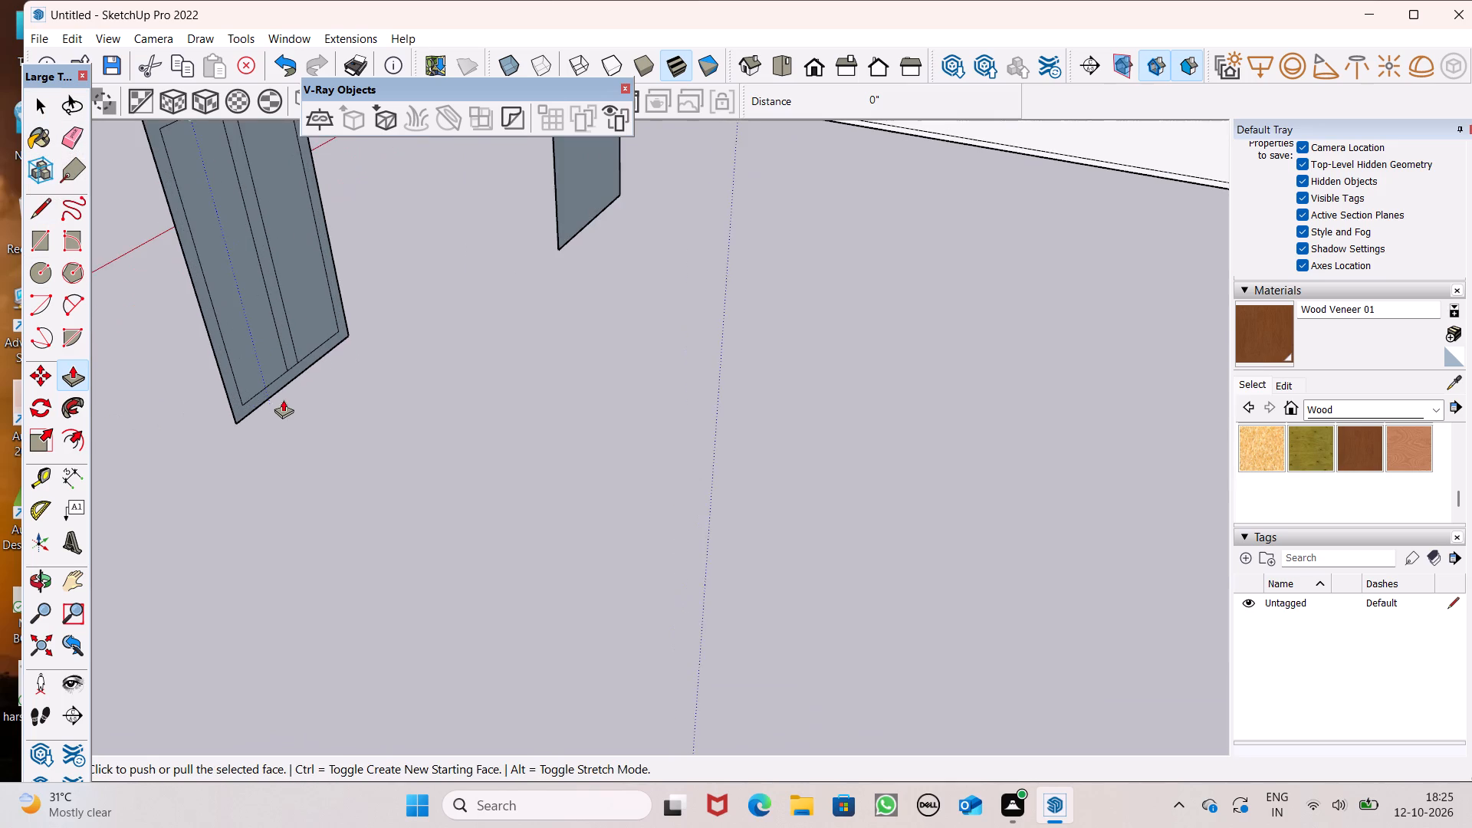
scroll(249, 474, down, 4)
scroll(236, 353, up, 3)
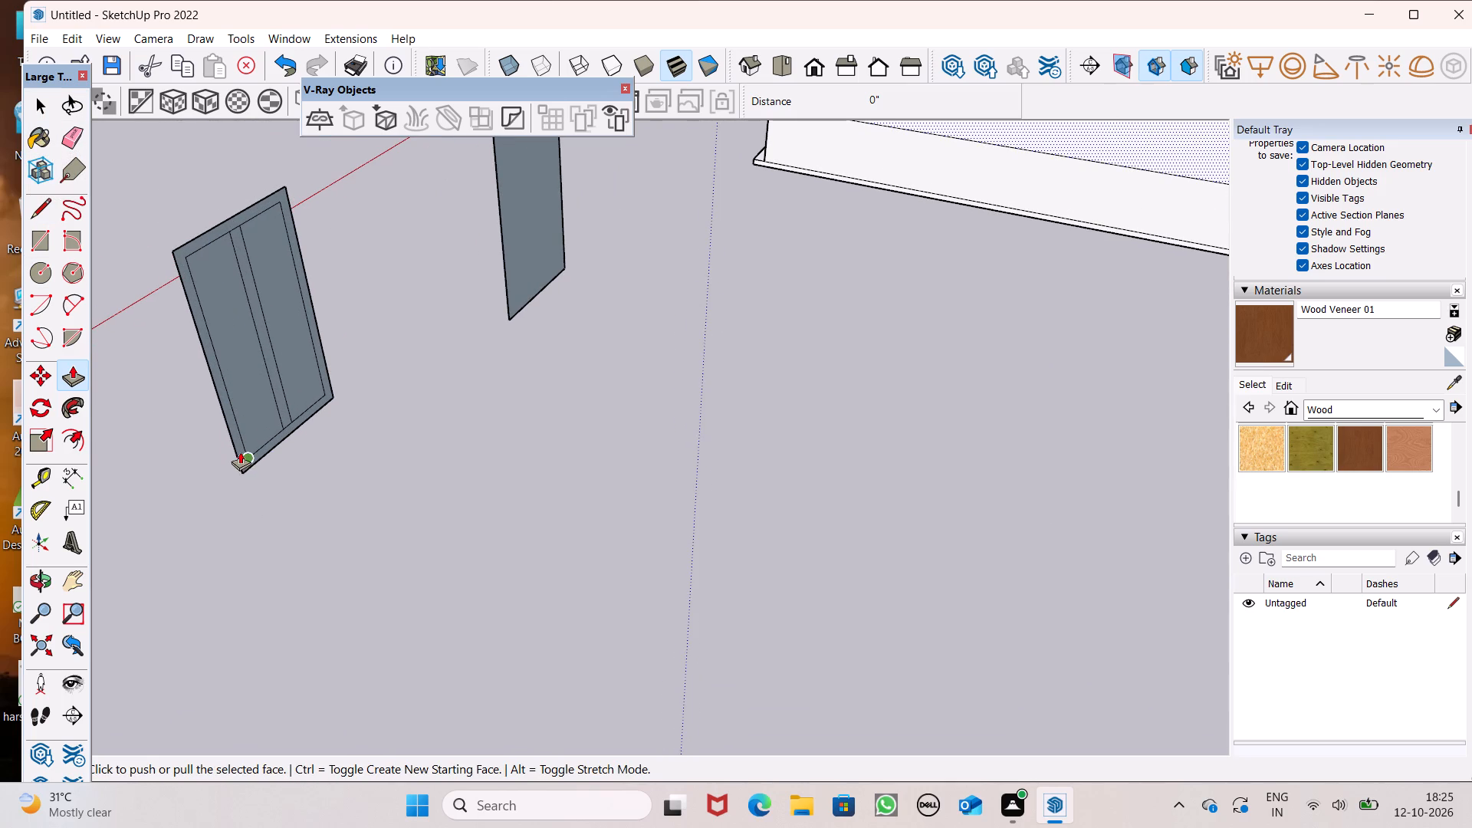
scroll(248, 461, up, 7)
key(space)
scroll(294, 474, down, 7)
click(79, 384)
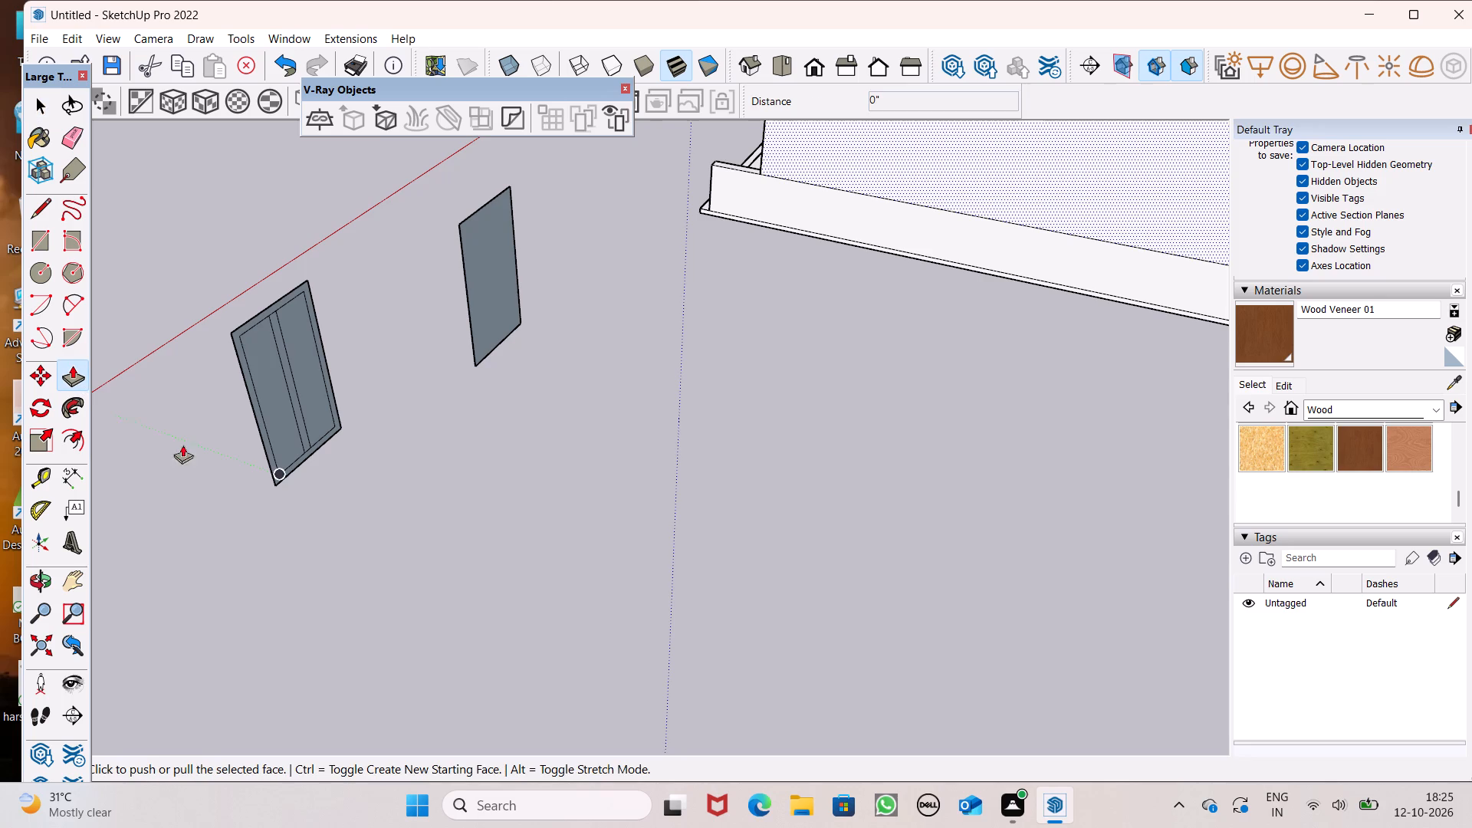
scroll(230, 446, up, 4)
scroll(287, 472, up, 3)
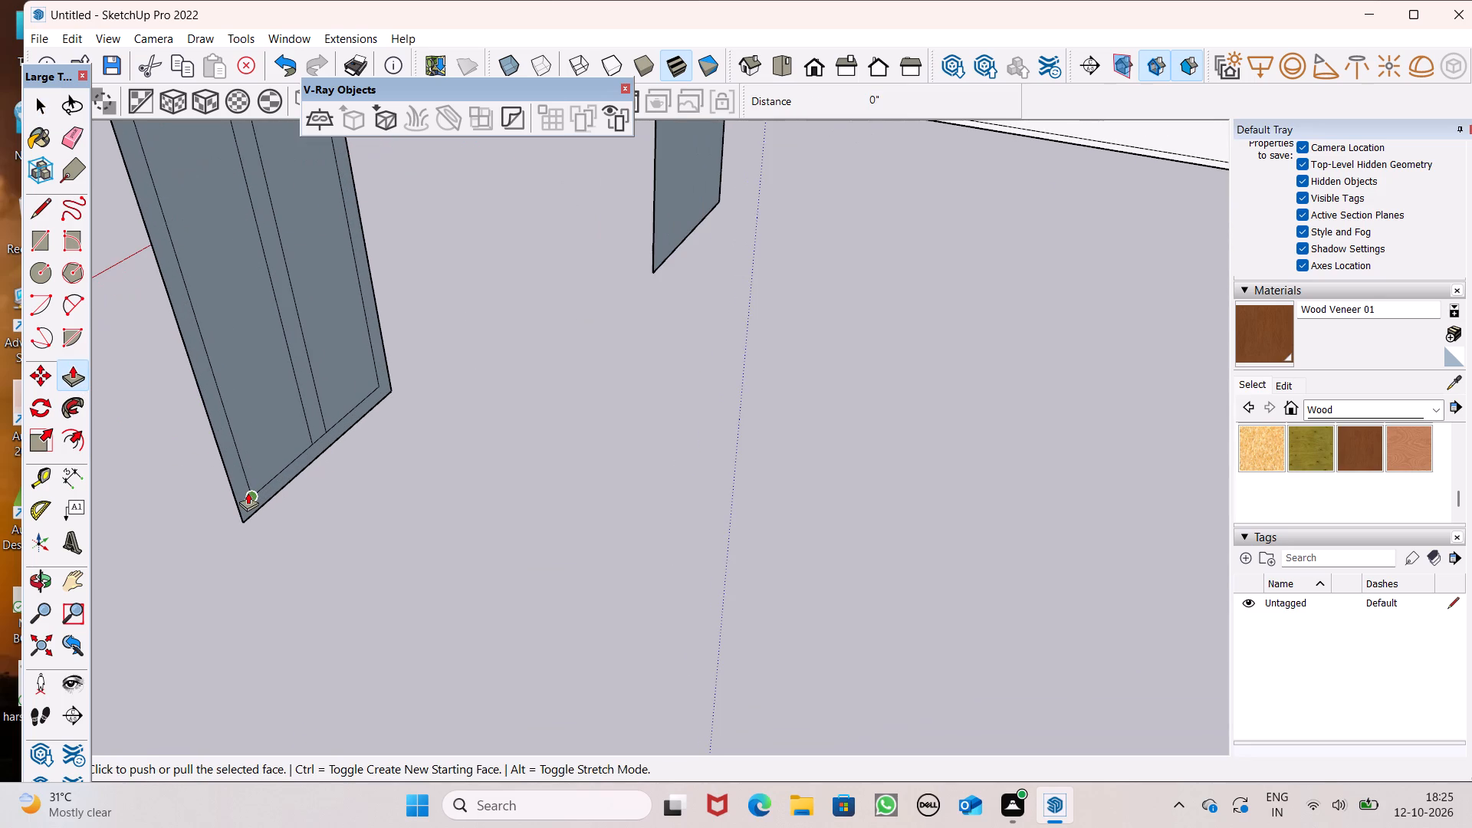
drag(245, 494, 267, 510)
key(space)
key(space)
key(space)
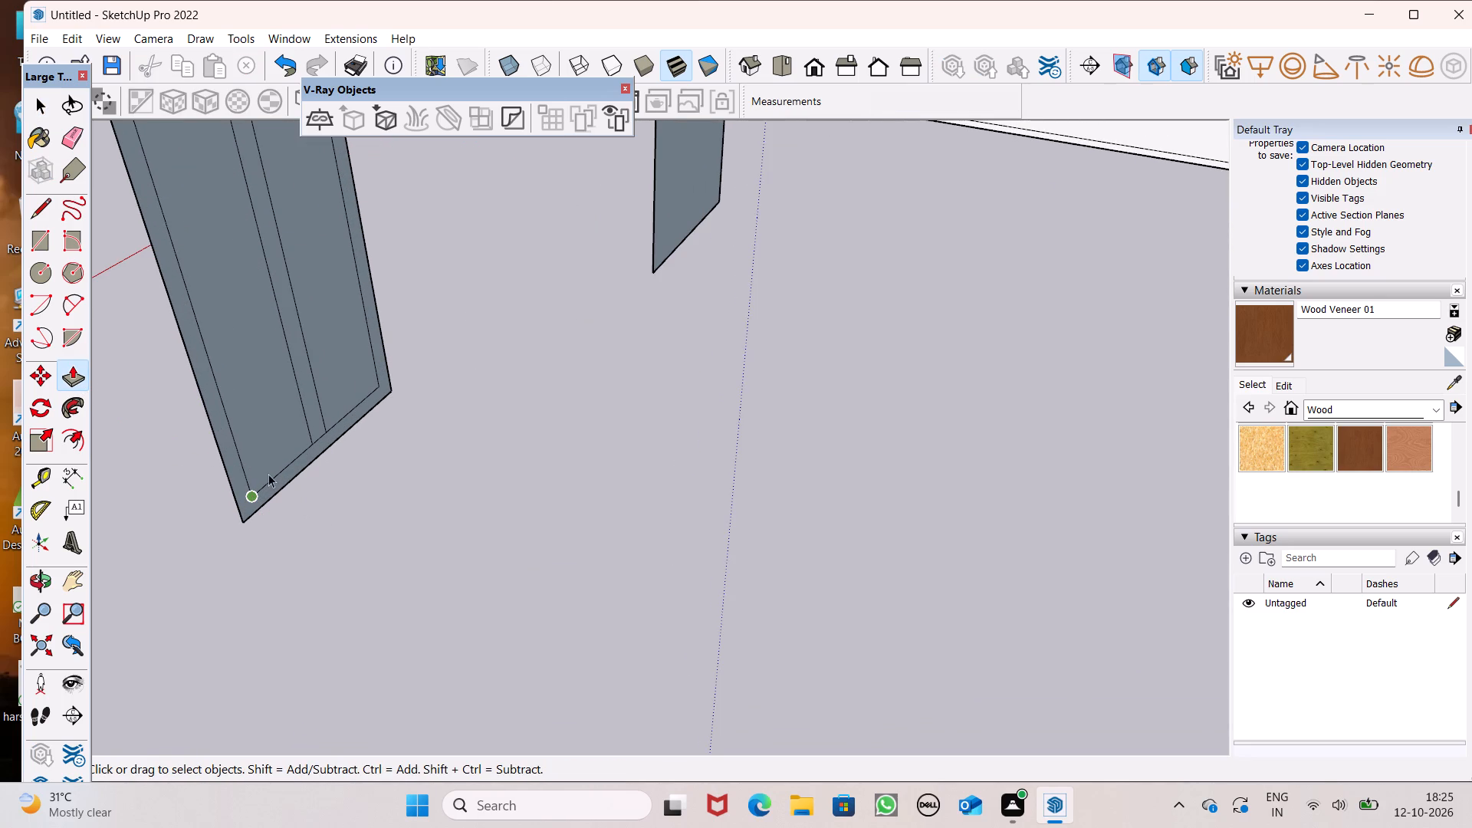
Extrude the outer frame border 9" from the rear side of the panel.
click(240, 485)
scroll(337, 534, down, 1)
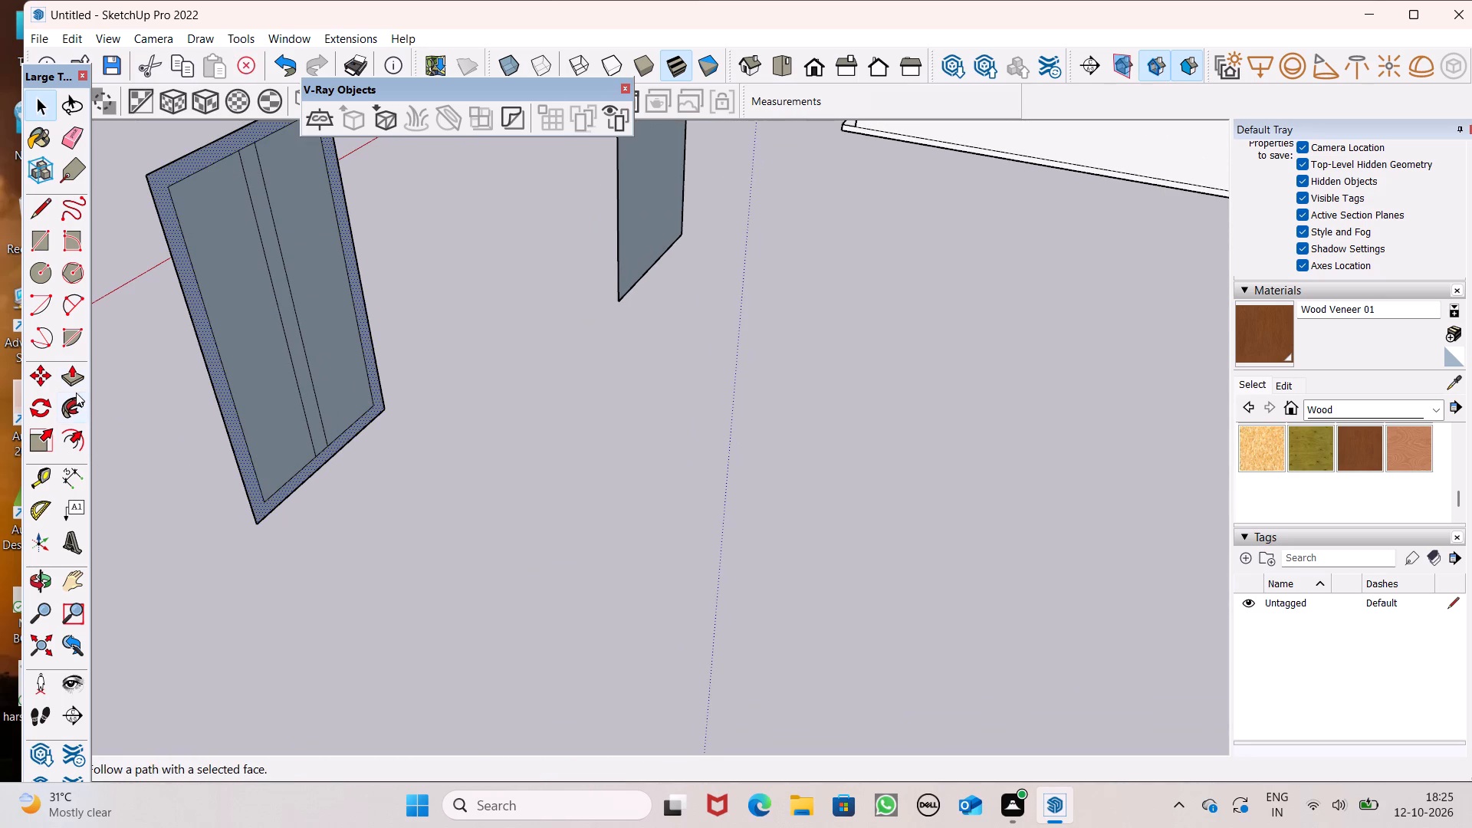
click(76, 386)
scroll(248, 476, up, 5)
drag(258, 501, 284, 518)
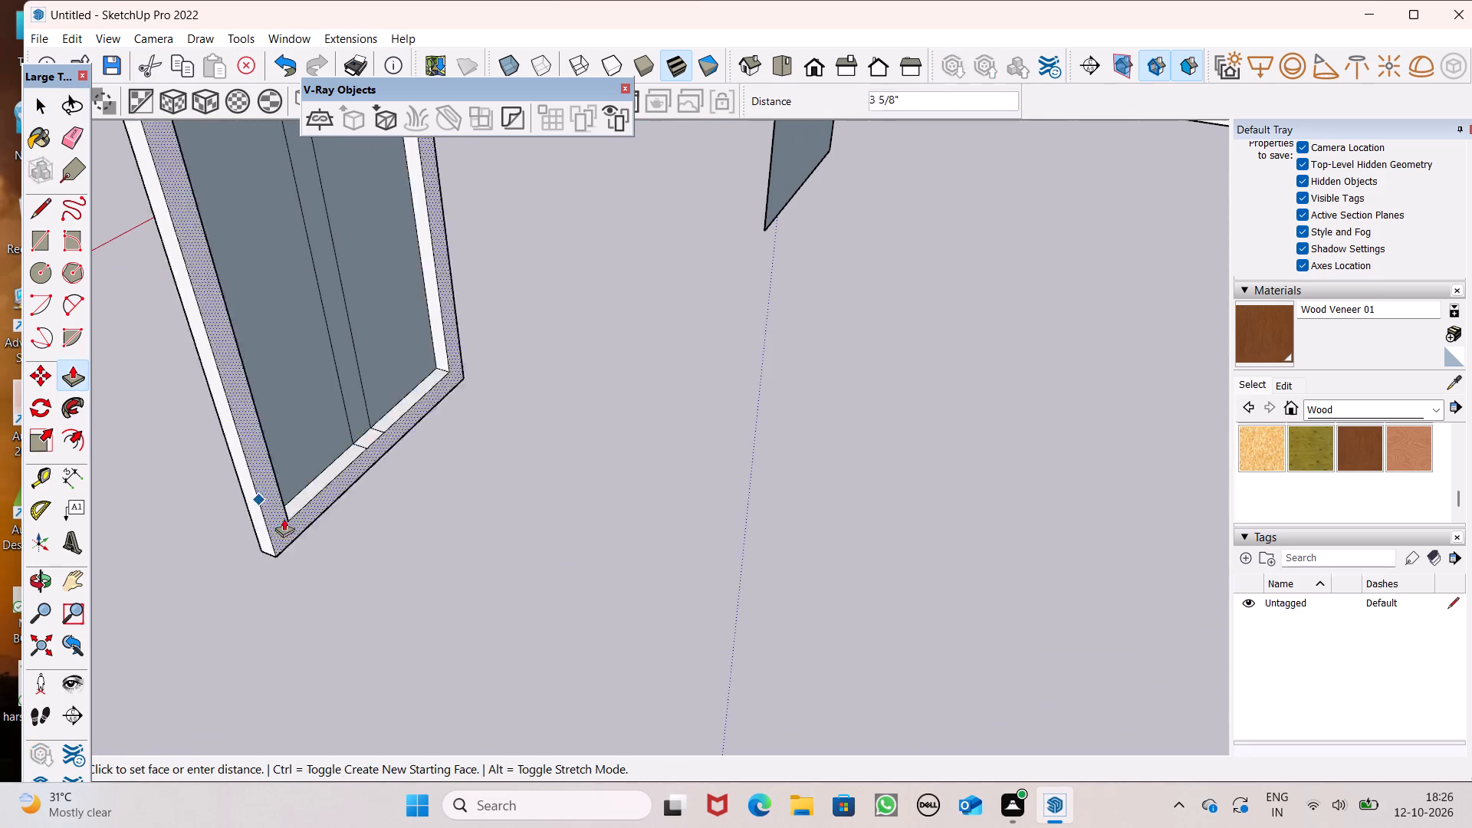
drag(284, 518, 309, 534)
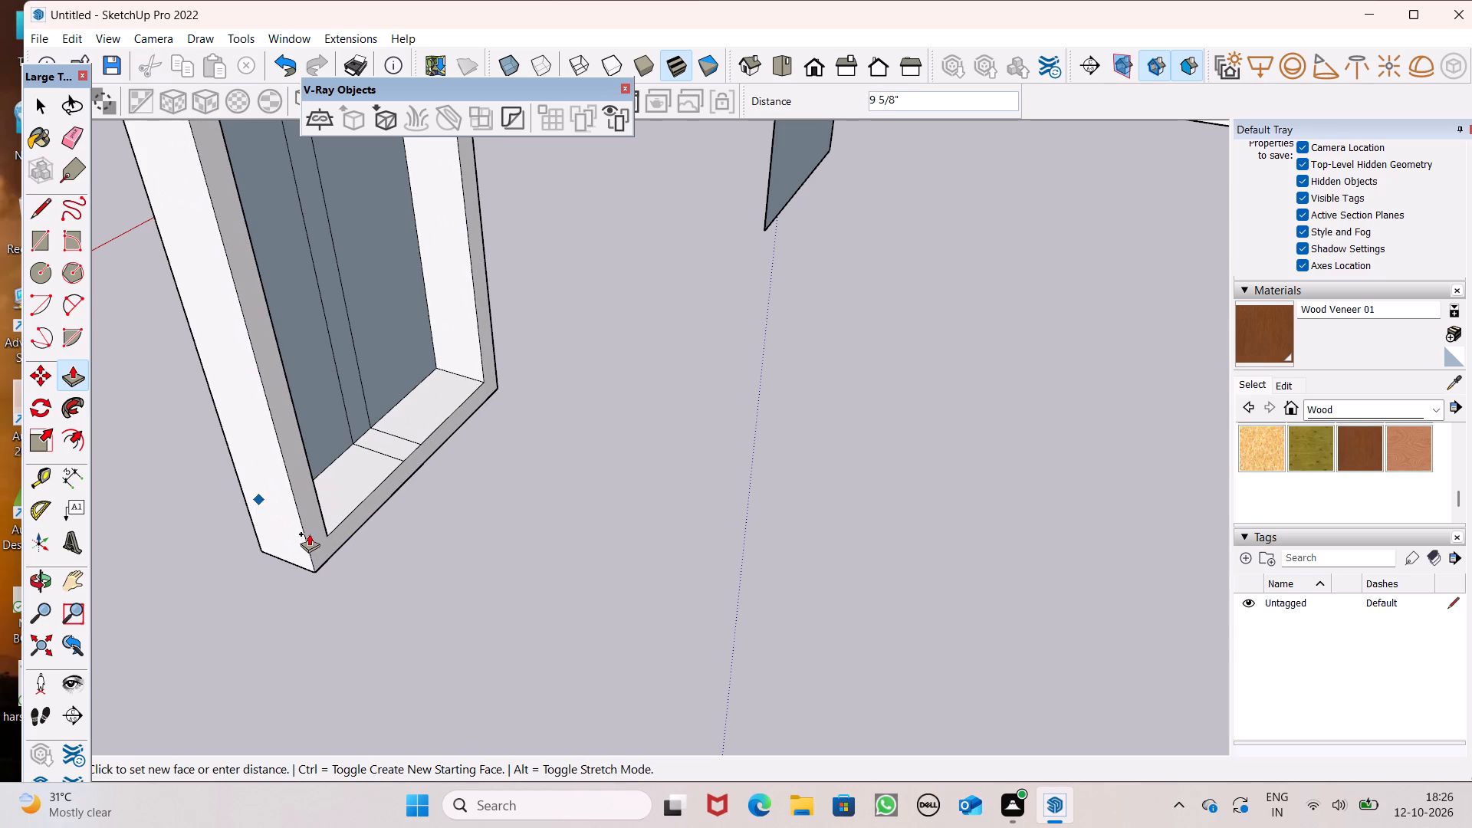
drag(309, 534, 310, 534)
key(9)
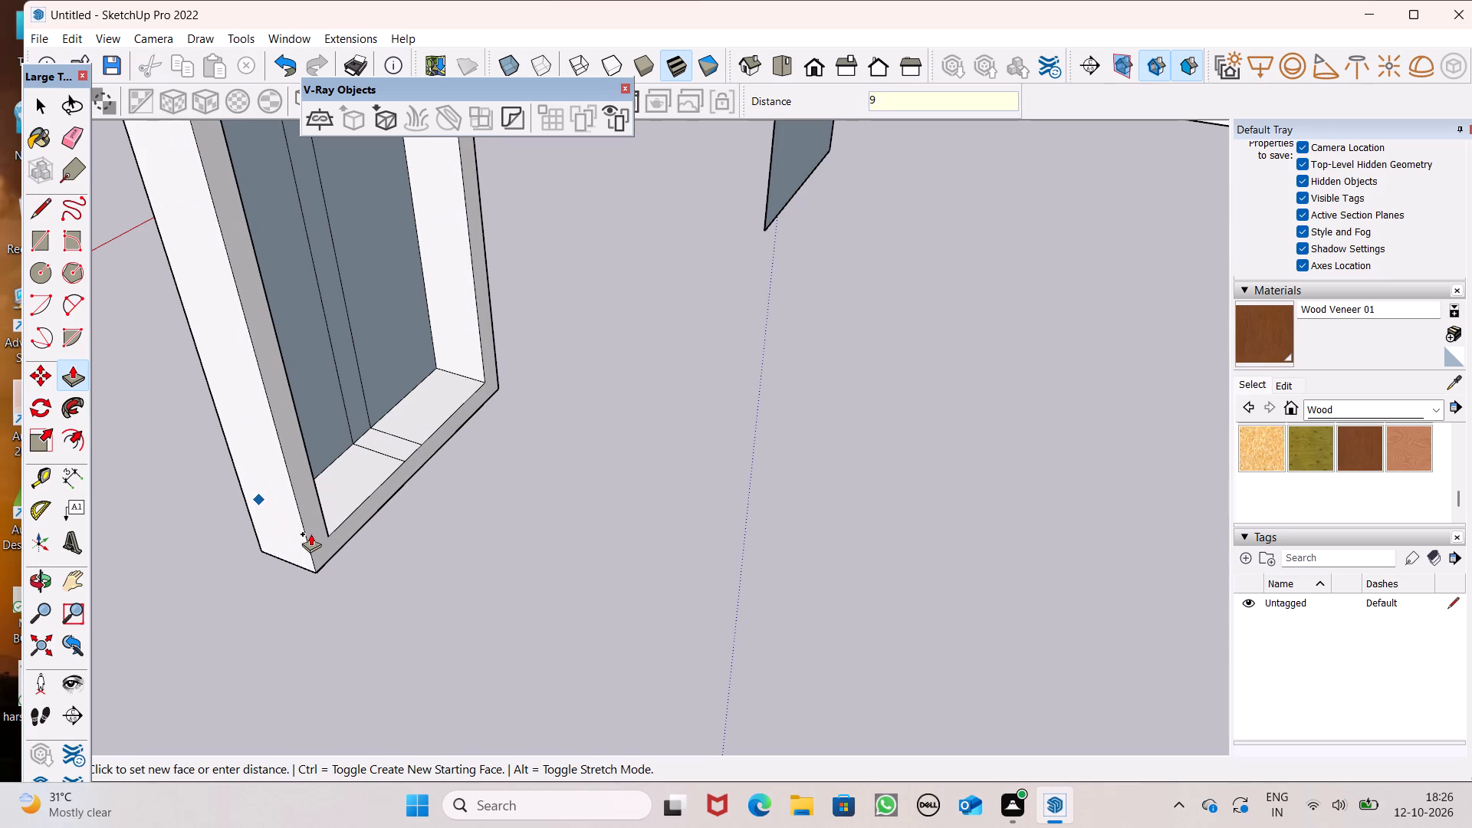
drag(310, 534, 311, 532)
key(shift+quotedbl)
key(Return)
Extrude the central vertical bar rearward from the glass panel towards the frame's rear face.
drag(360, 406, 369, 419)
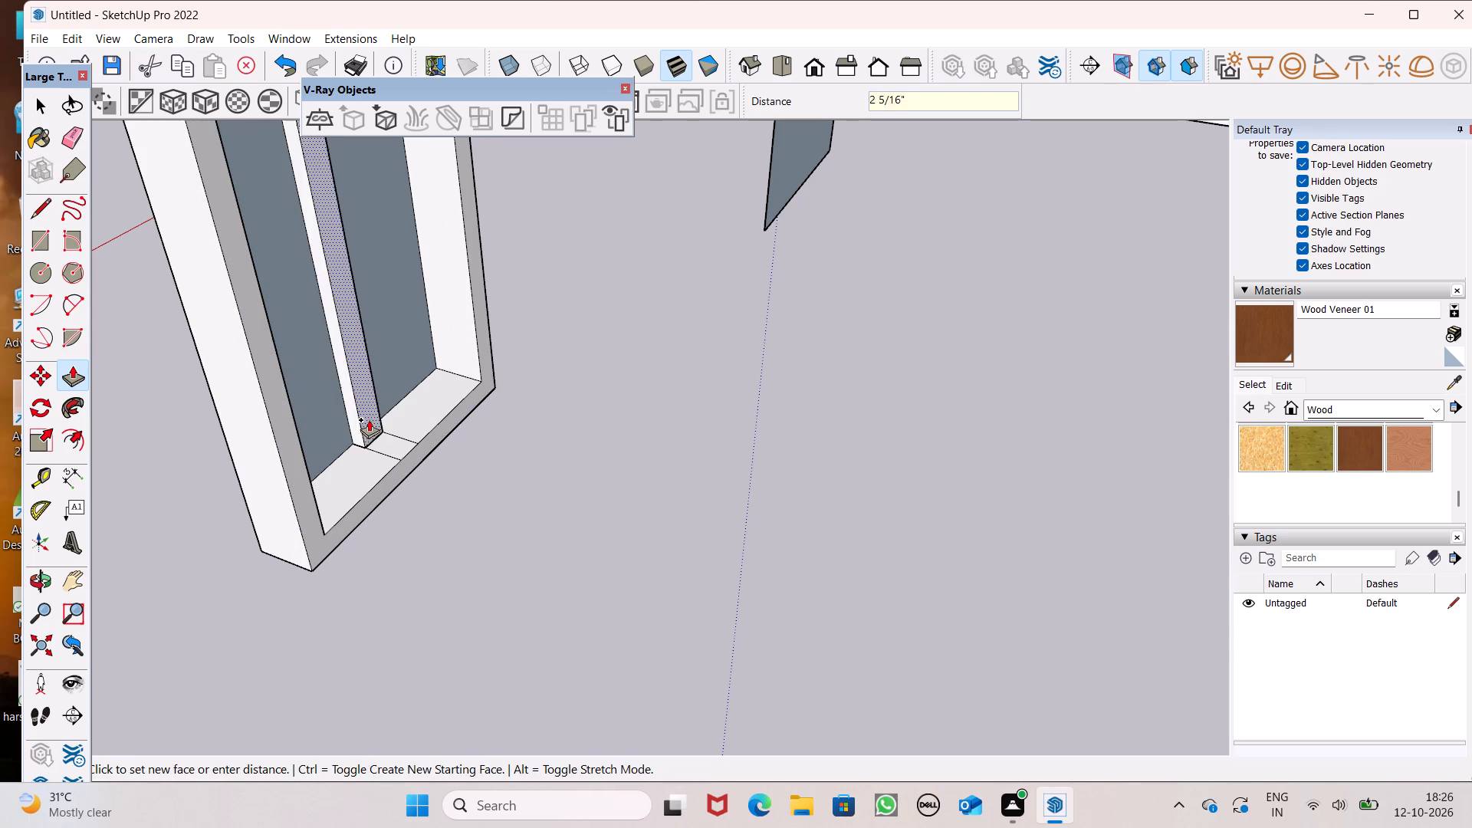
drag(369, 419, 389, 460)
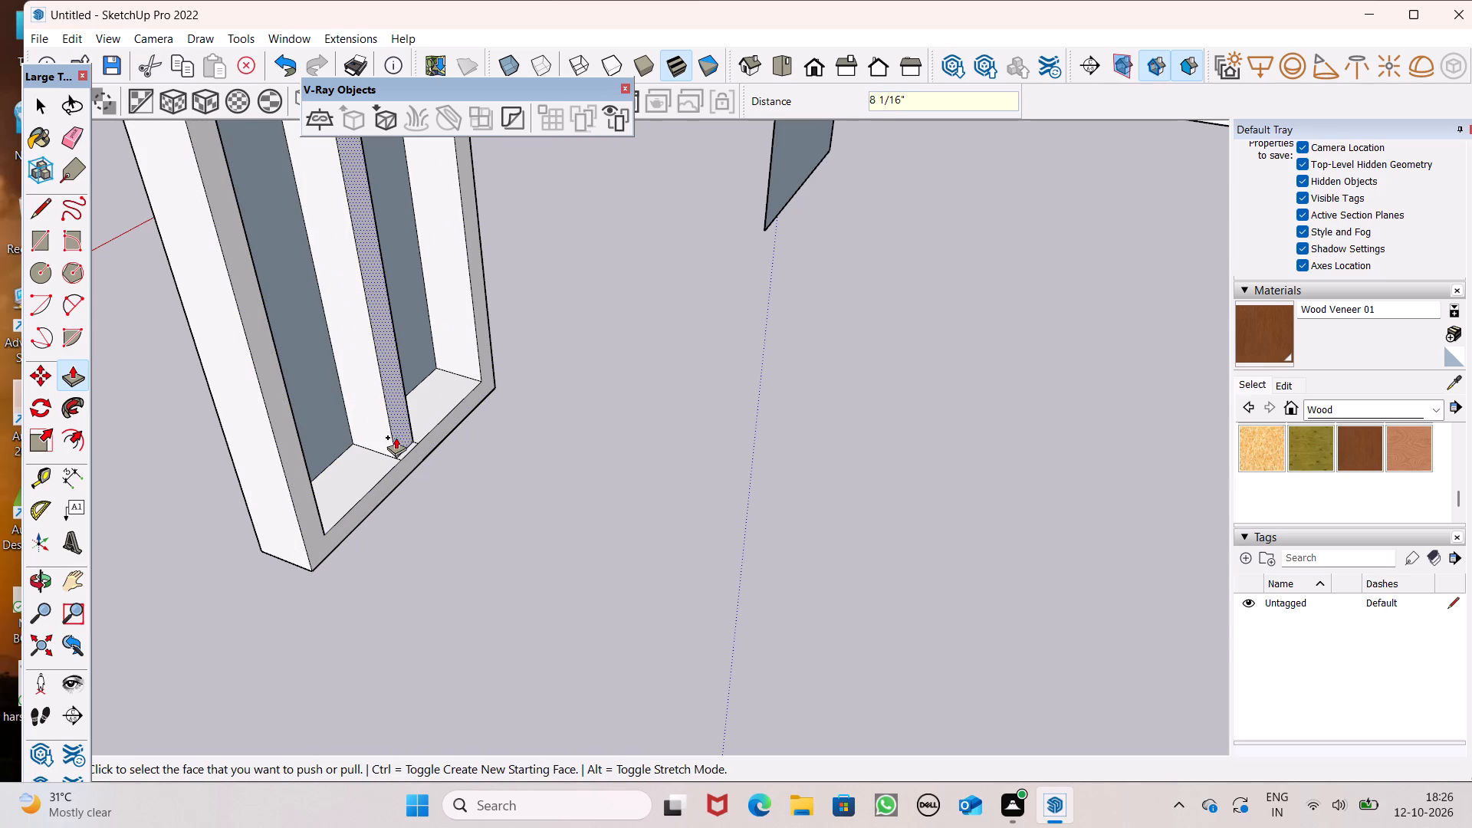
drag(399, 433, 403, 462)
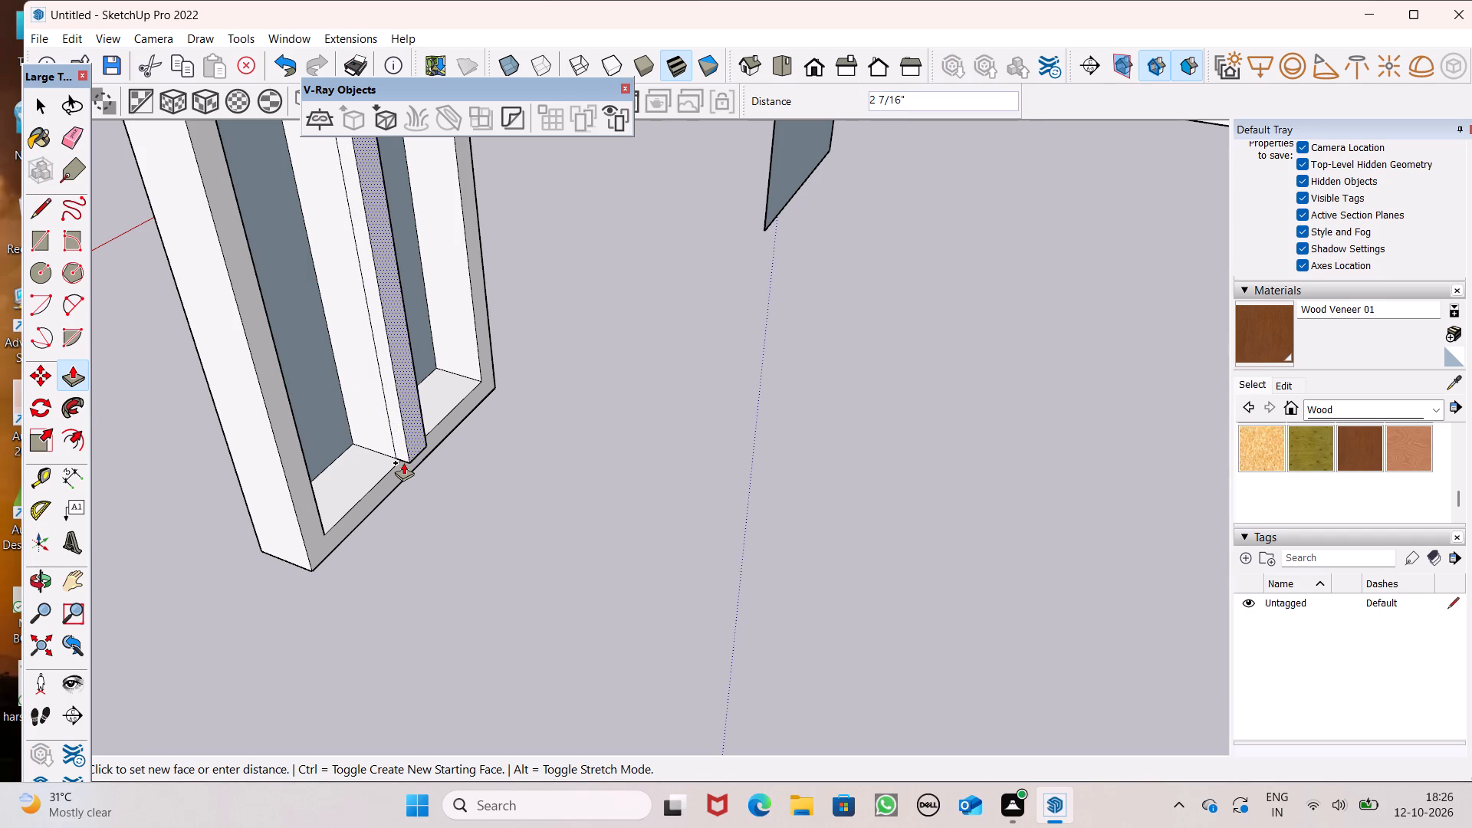
drag(403, 462, 393, 465)
scroll(379, 465, down, 7)
middle_drag(452, 524, 555, 531)
key(ctrl+z)
Adjust the central bar's rear face with Push/Pull so it sits flush with the frame's rear face.
scroll(535, 513, up, 2)
middle_drag(535, 511, 422, 550)
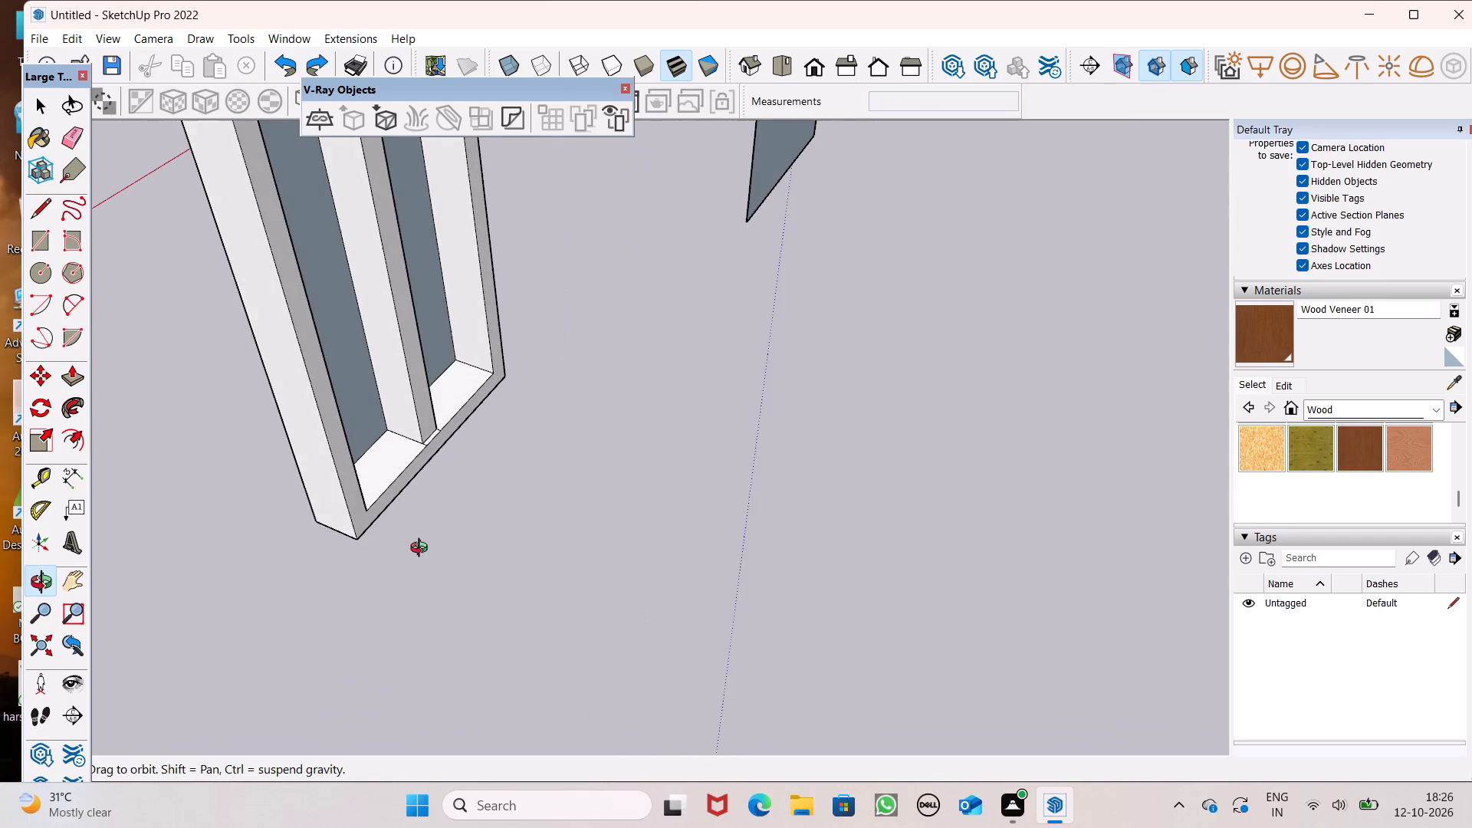
middle_drag(422, 550, 426, 547)
scroll(432, 448, up, 3)
drag(431, 409, 433, 418)
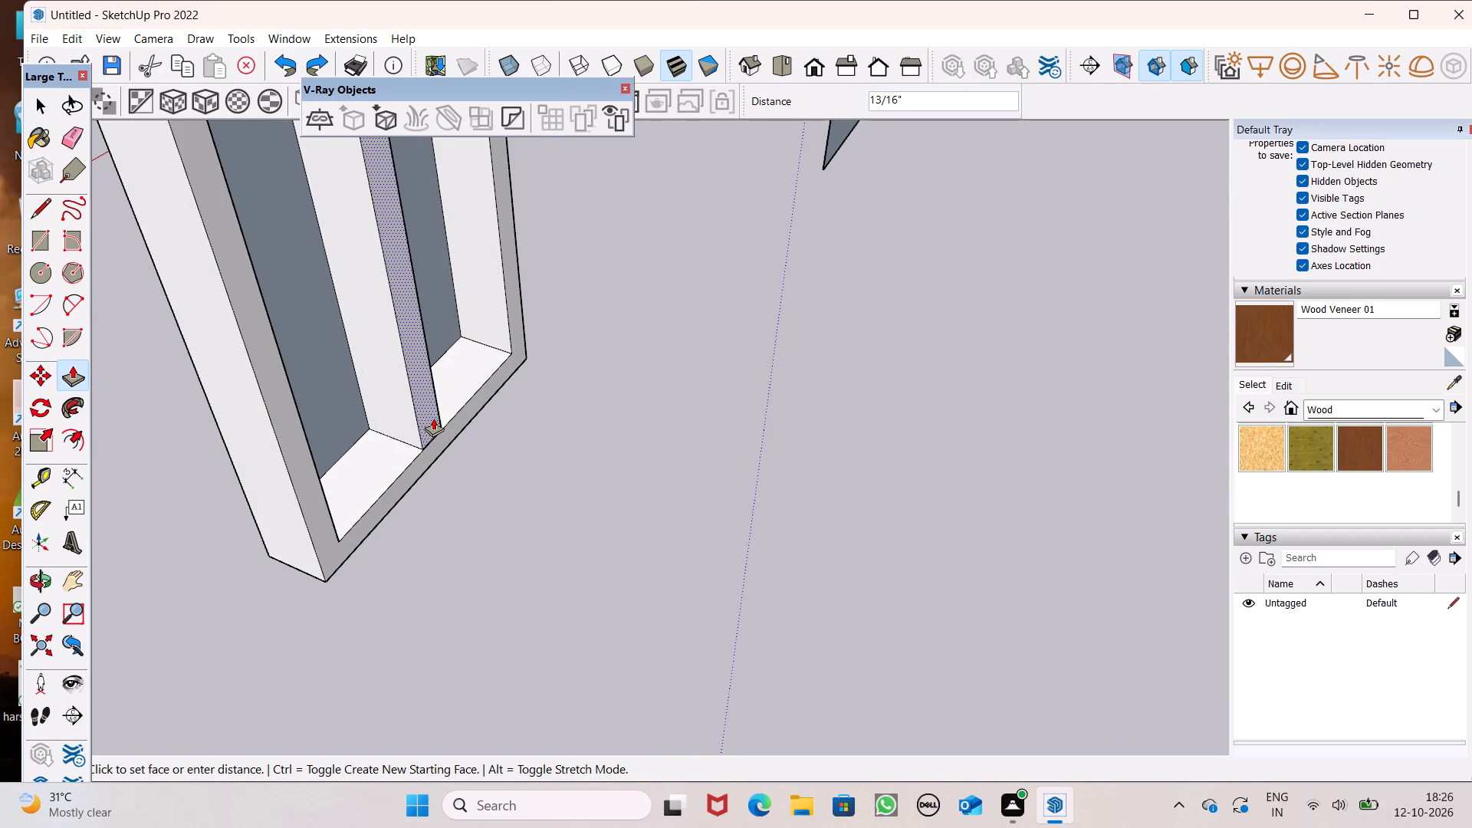
drag(433, 418, 433, 421)
key(space)
scroll(472, 456, up, 1)
middle_drag(471, 456, 425, 439)
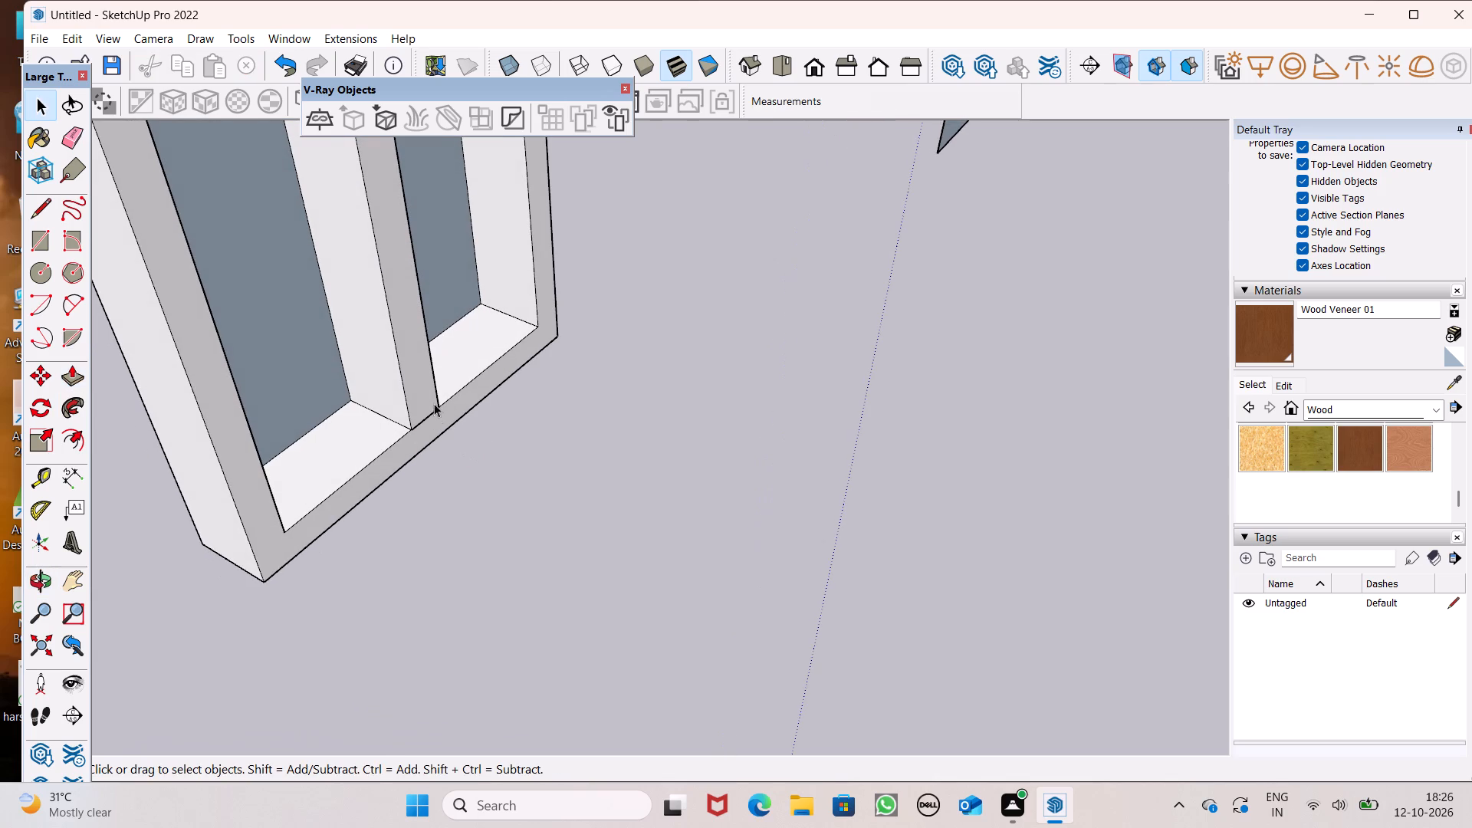
click(68, 384)
scroll(340, 345, up, 2)
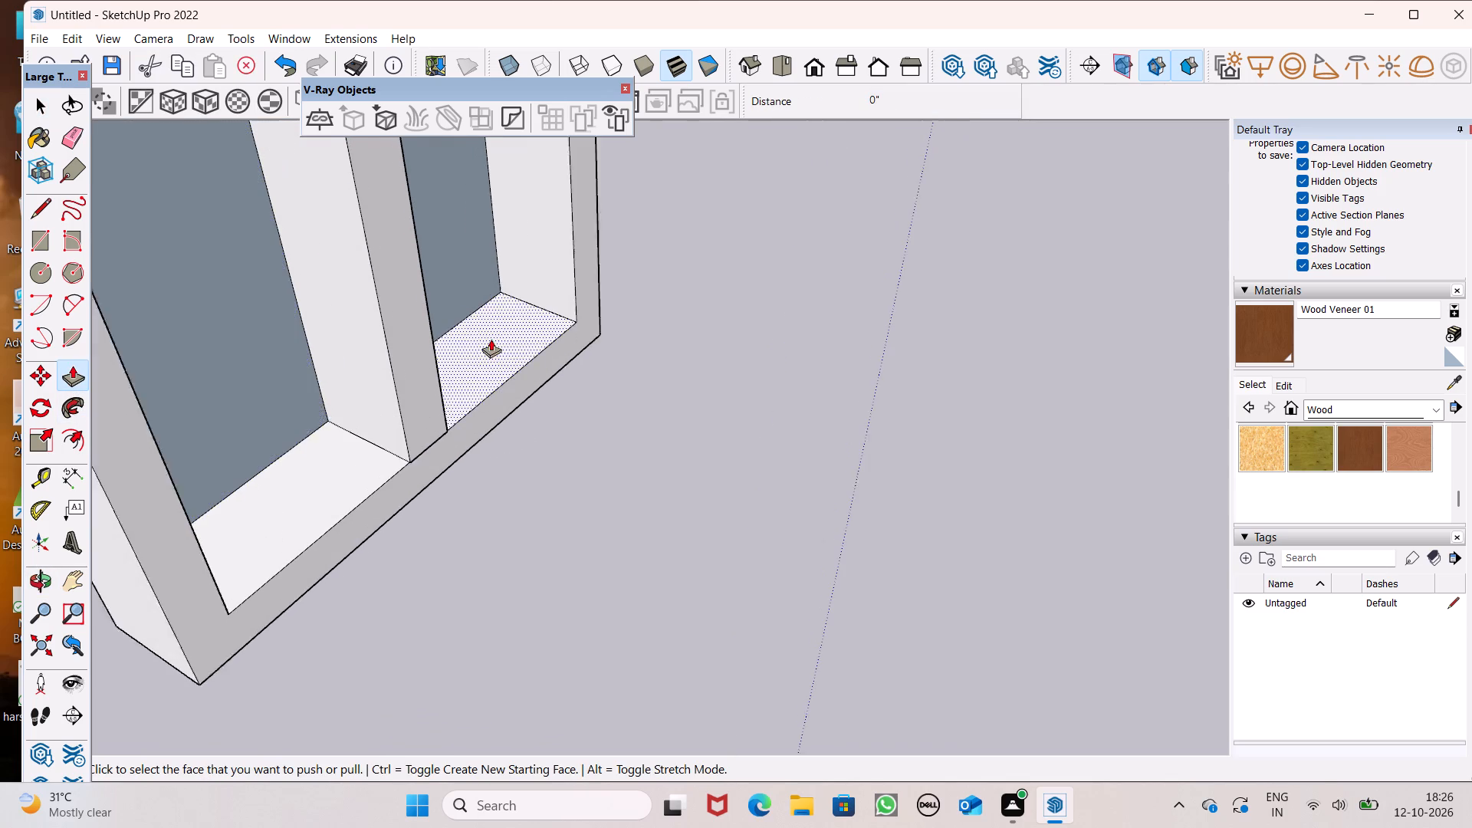
scroll(491, 339, up, 2)
drag(433, 426, 406, 478)
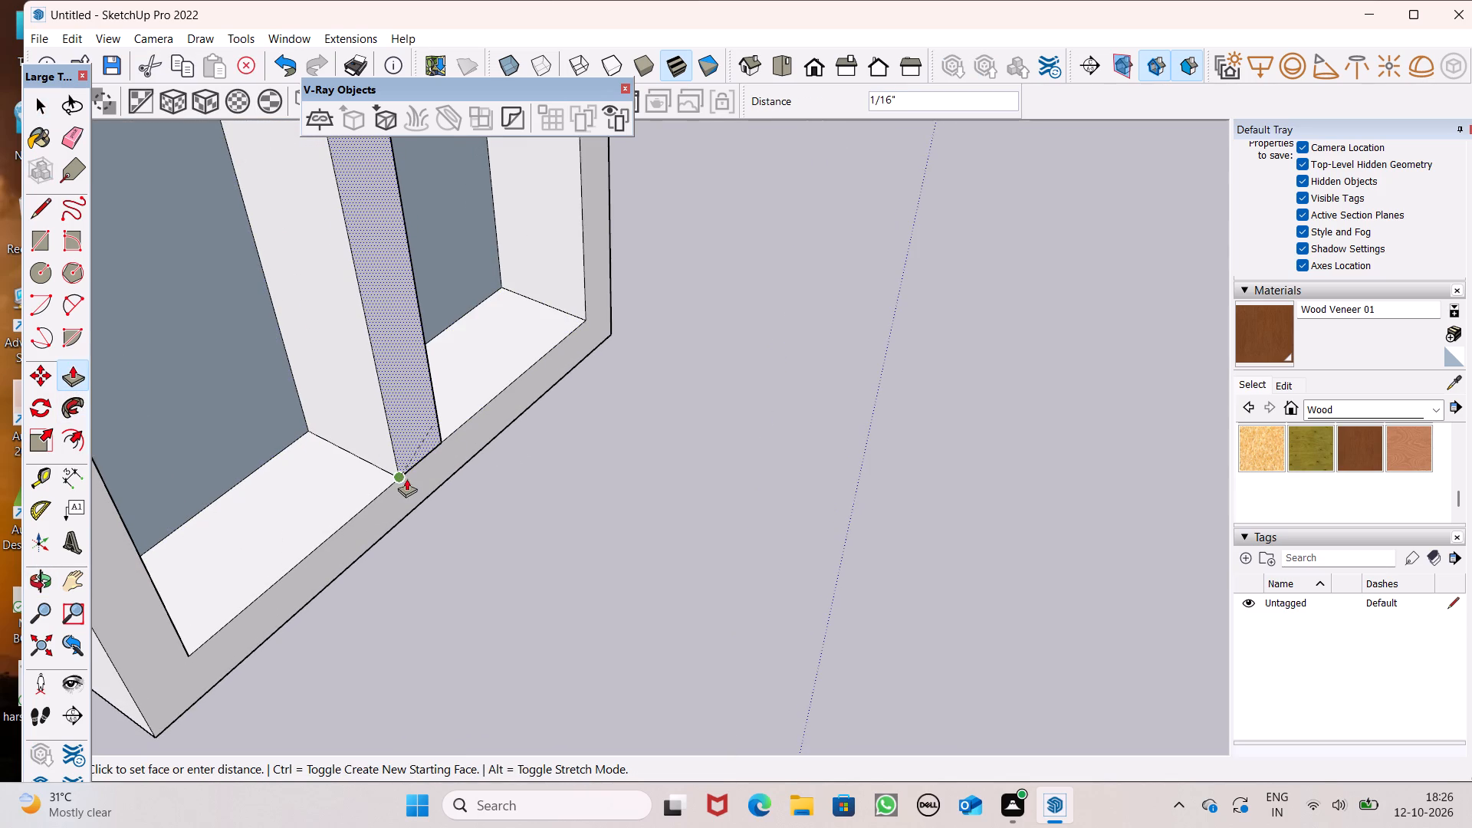
drag(406, 478, 392, 495)
scroll(590, 458, down, 4)
key(space)
Erase the short edges separating the central bar from the frame border at its top and bottom on the panel's front.
scroll(594, 458, down, 5)
scroll(594, 462, up, 1)
middle_drag(597, 462, 997, 455)
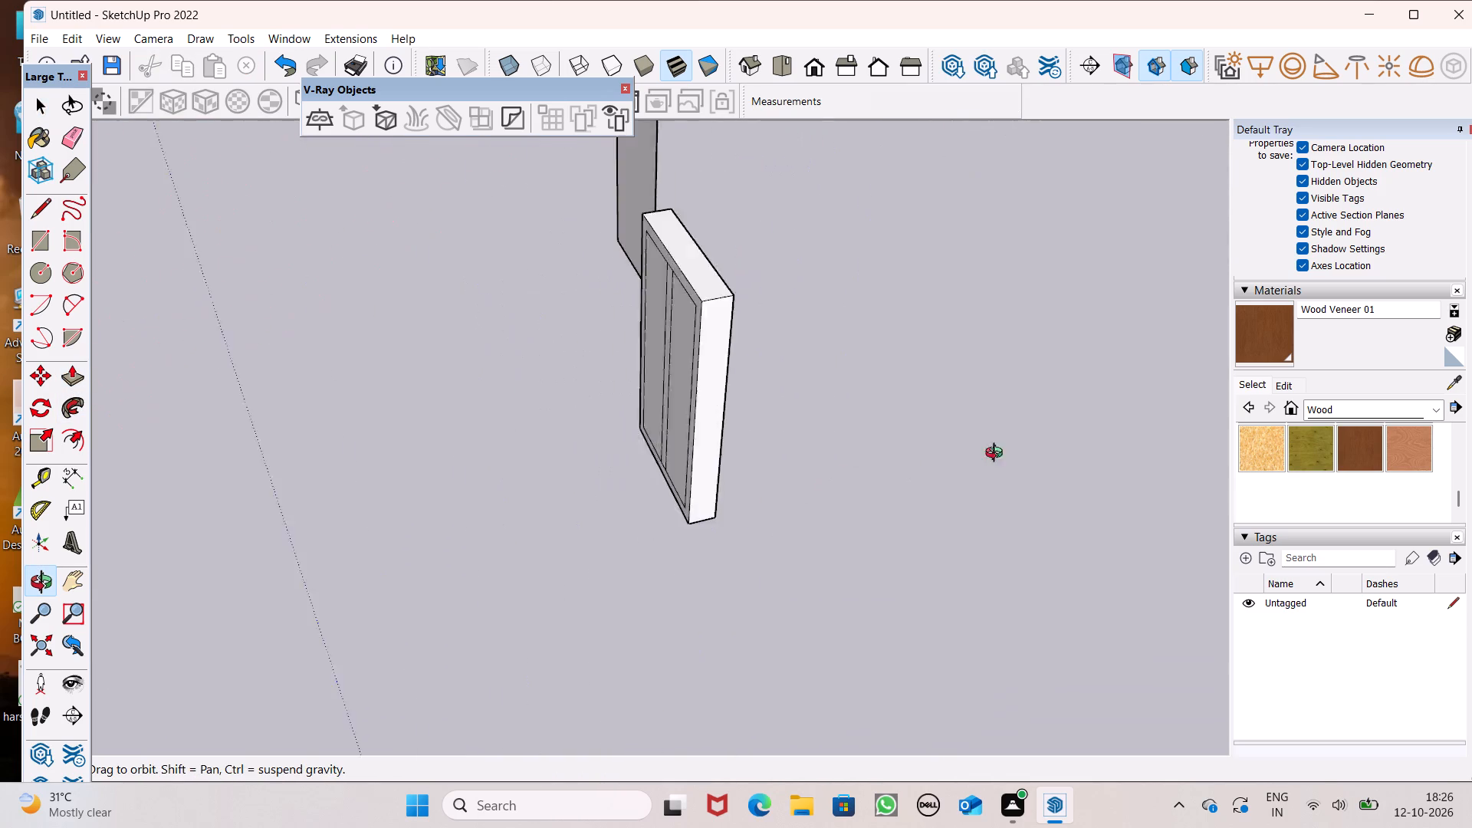
middle_drag(997, 455, 1014, 434)
scroll(307, 350, down, 2)
middle_drag(414, 417, 796, 347)
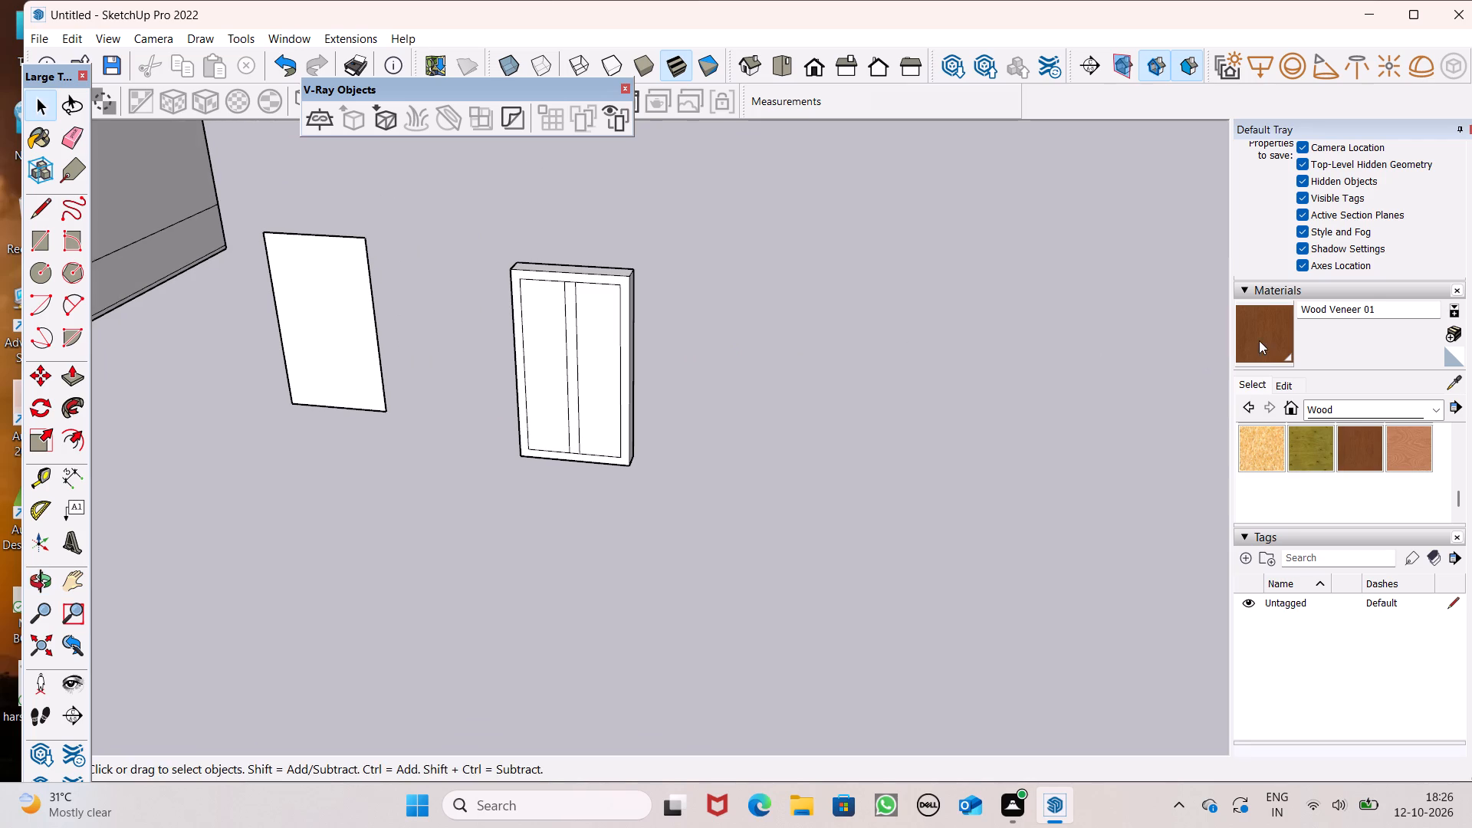
drag(1262, 340, 1245, 340)
click(59, 139)
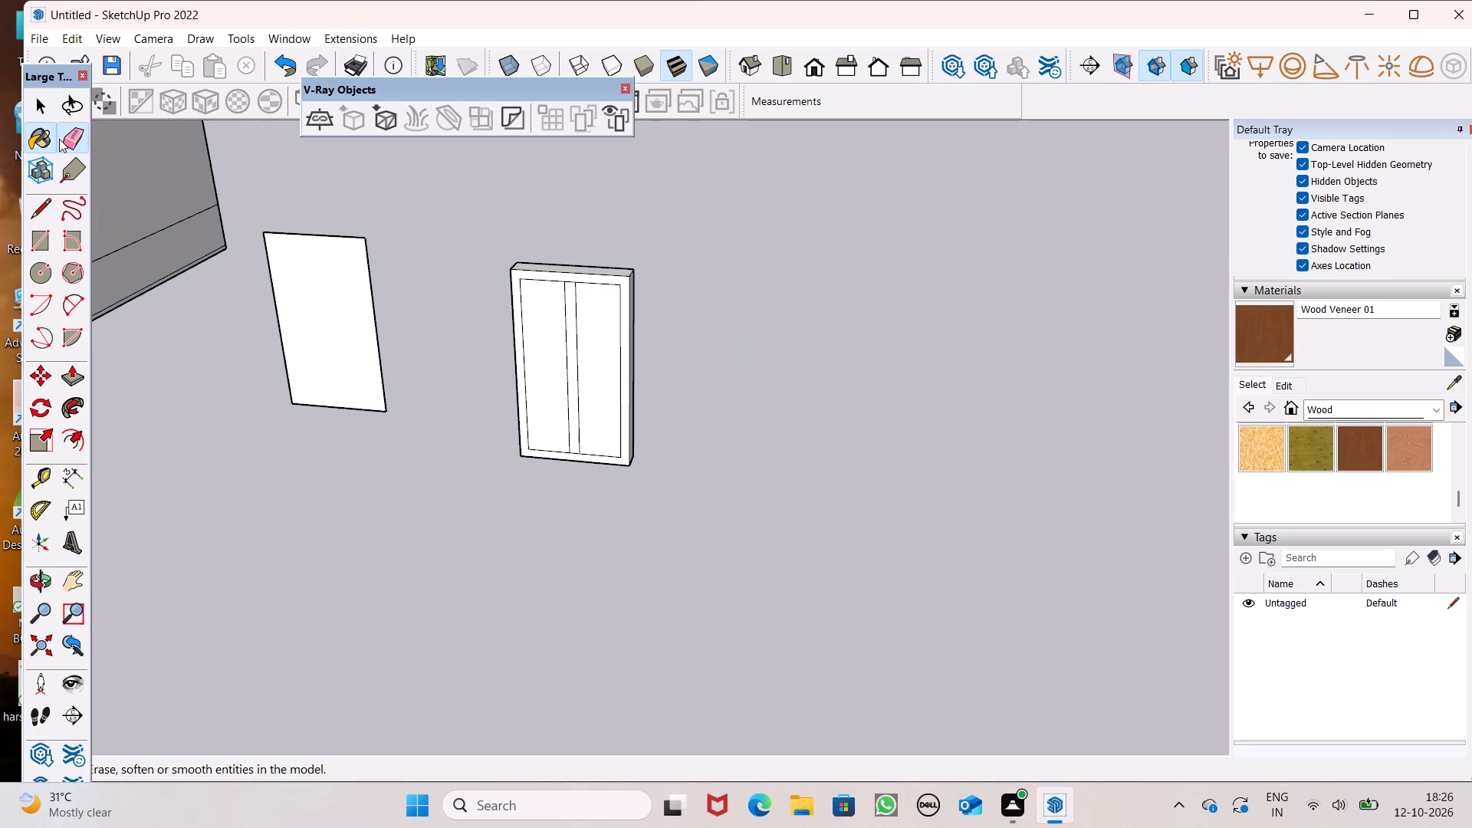
scroll(550, 279, up, 12)
click(563, 279)
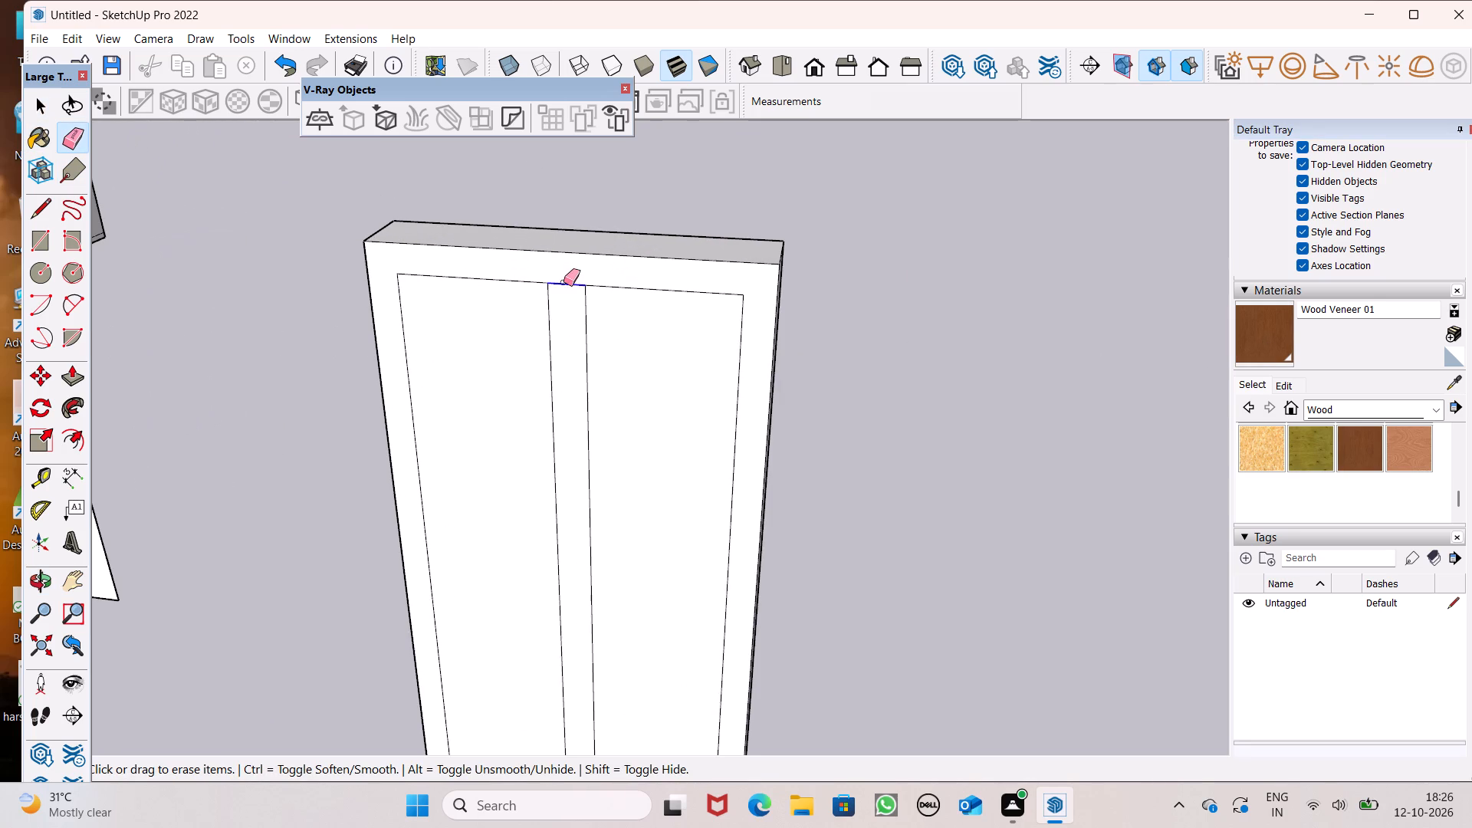
scroll(602, 232, down, 5)
scroll(565, 524, up, 5)
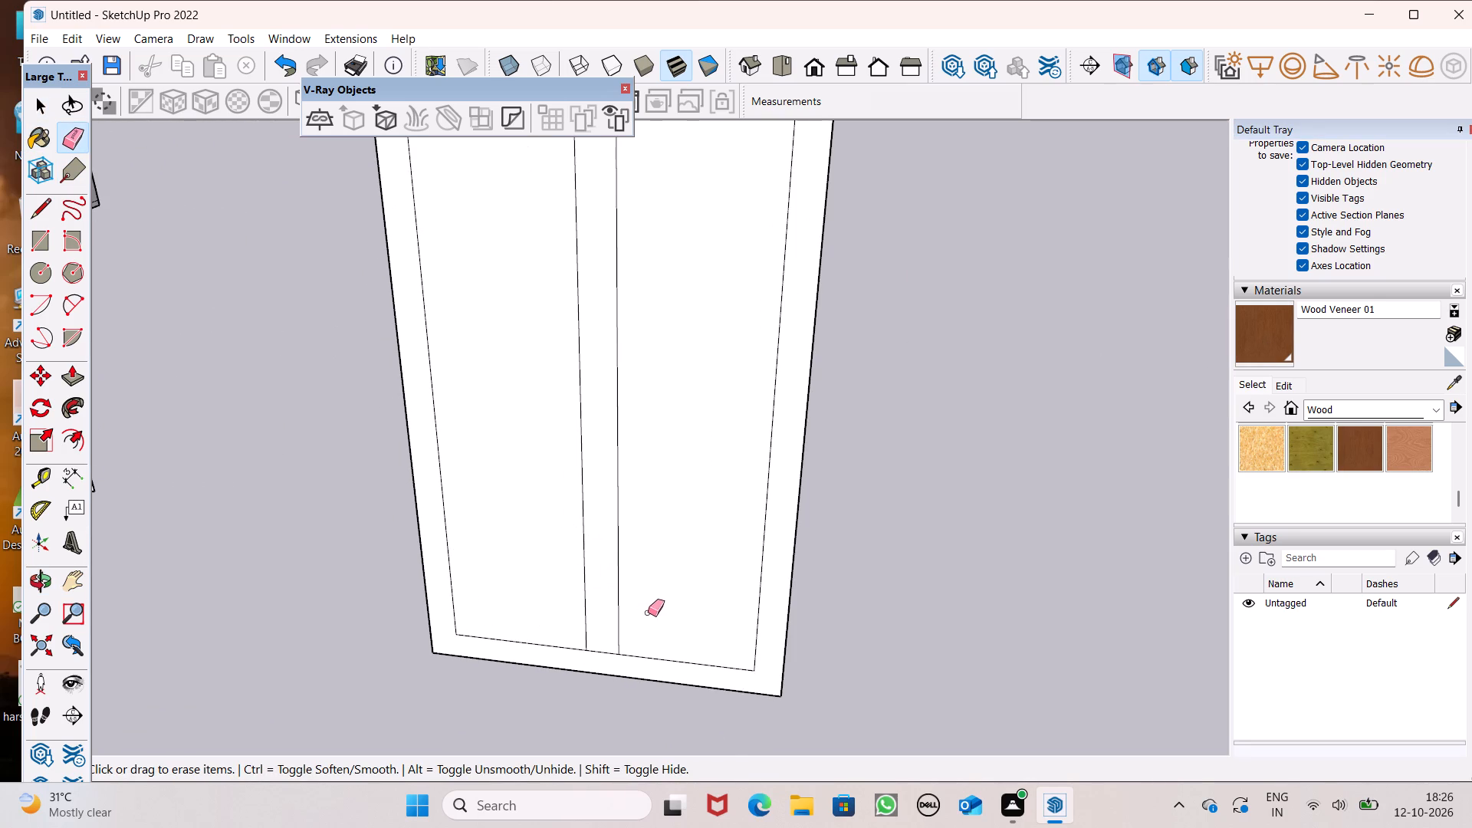
drag(609, 649, 603, 657)
Paint the frame's front face, top face and one outer side with Wood Veneer 01.
click(1253, 342)
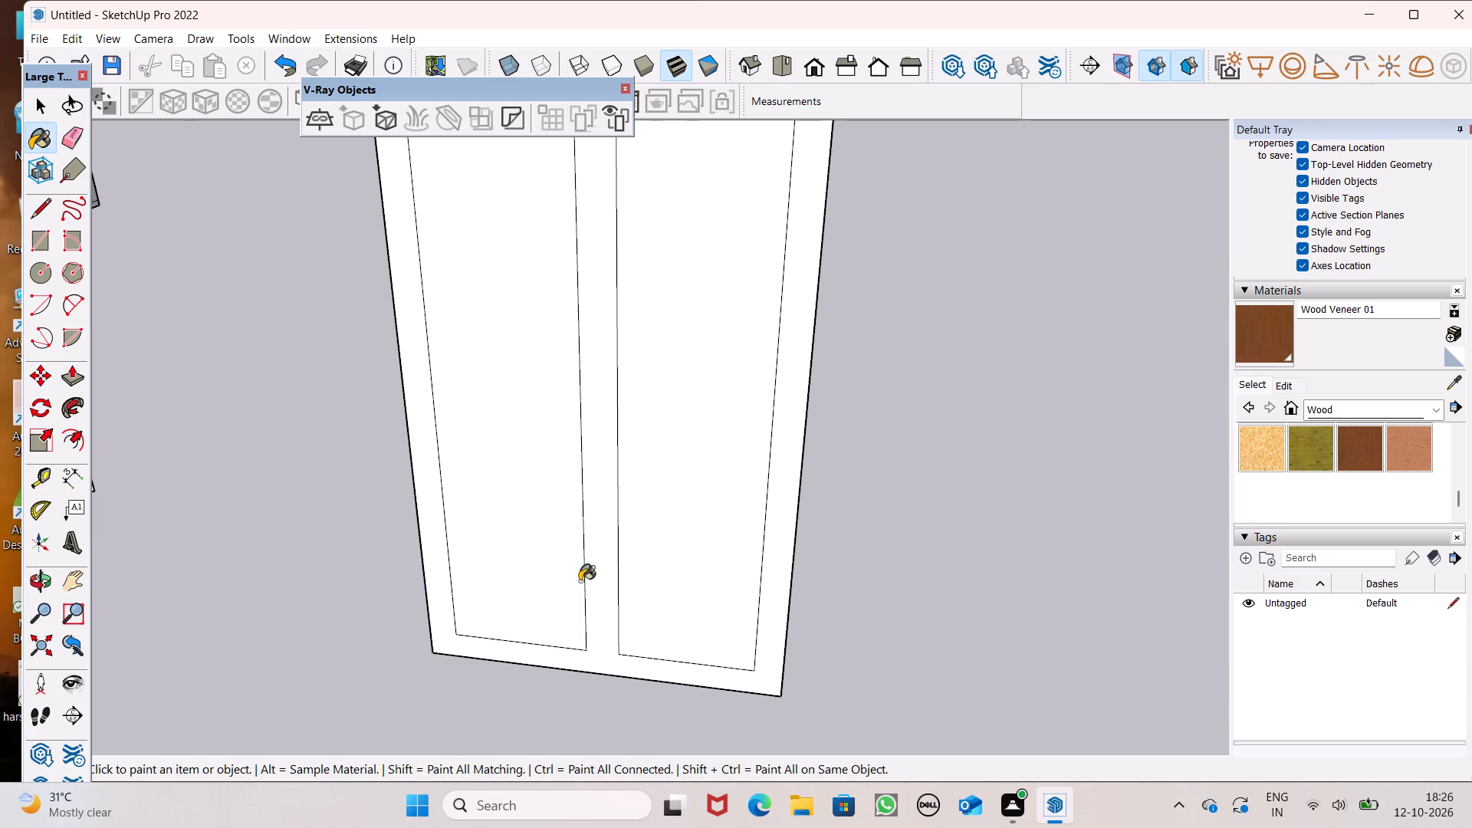
click(602, 578)
scroll(606, 581, down, 12)
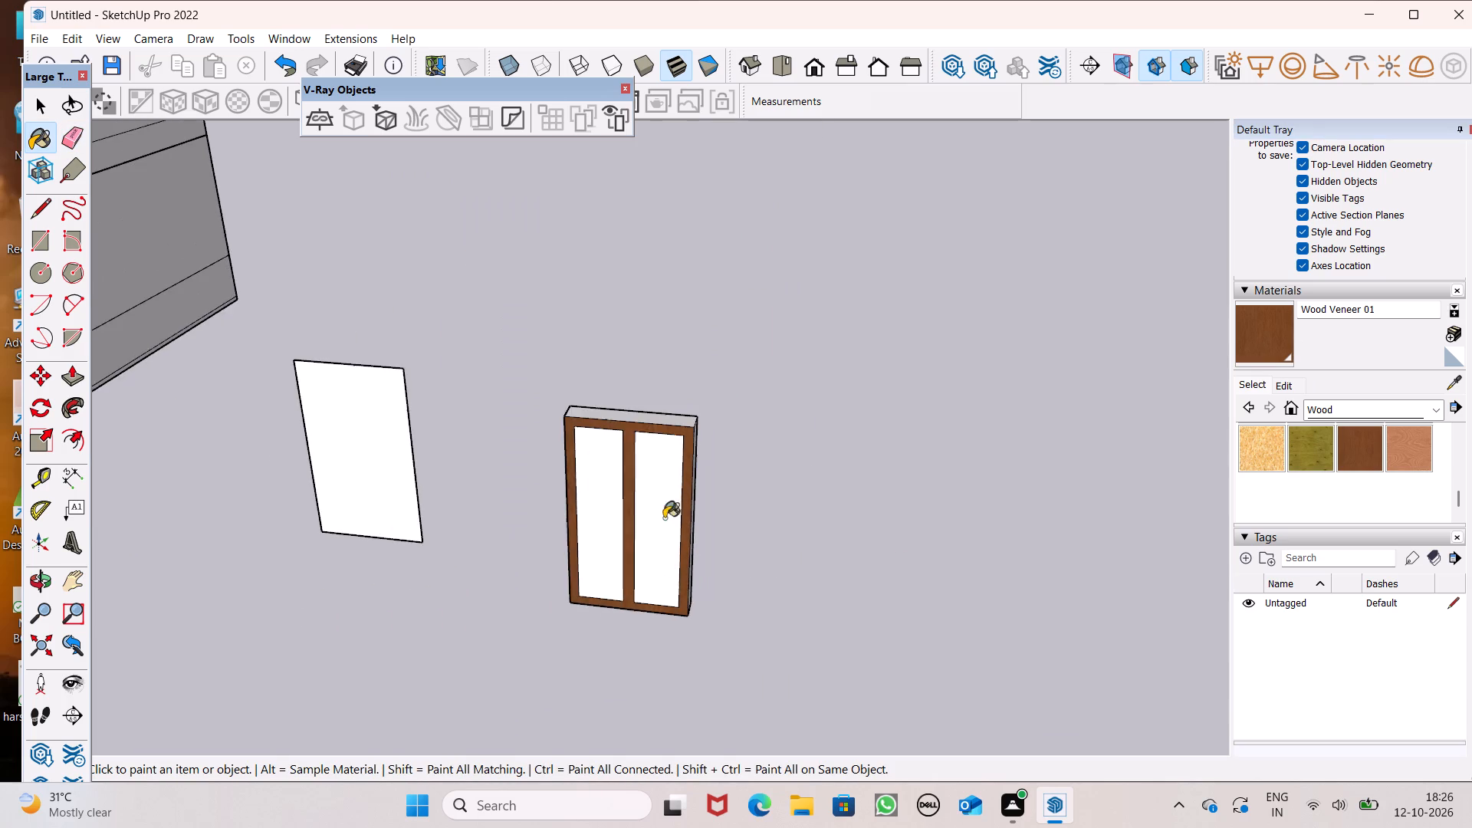
scroll(664, 434, up, 7)
click(655, 412)
scroll(849, 445, down, 6)
middle_drag(843, 549, 602, 512)
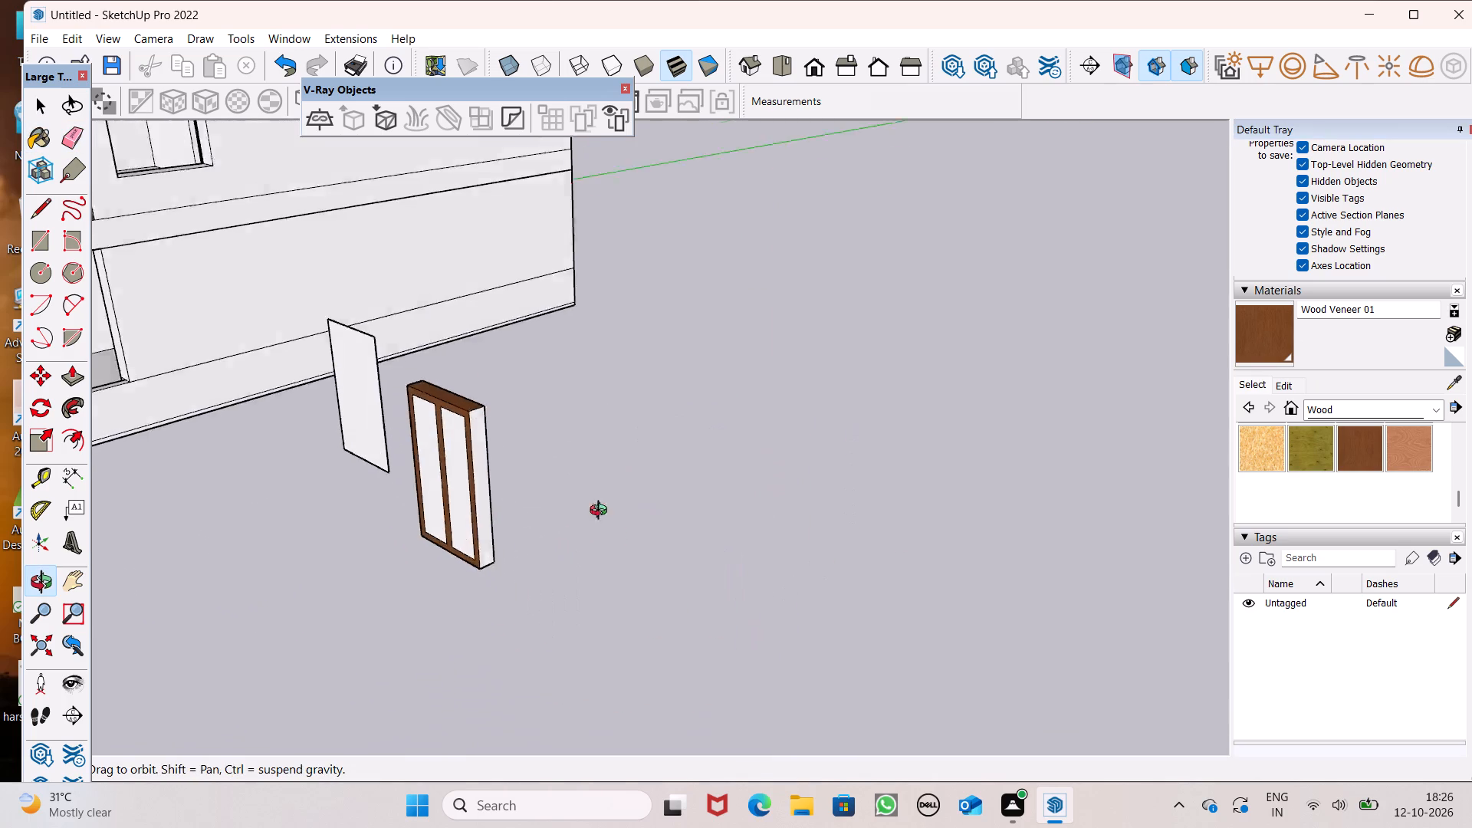
middle_drag(602, 512, 595, 505)
scroll(425, 451, up, 6)
drag(501, 449, 486, 449)
scroll(896, 409, down, 6)
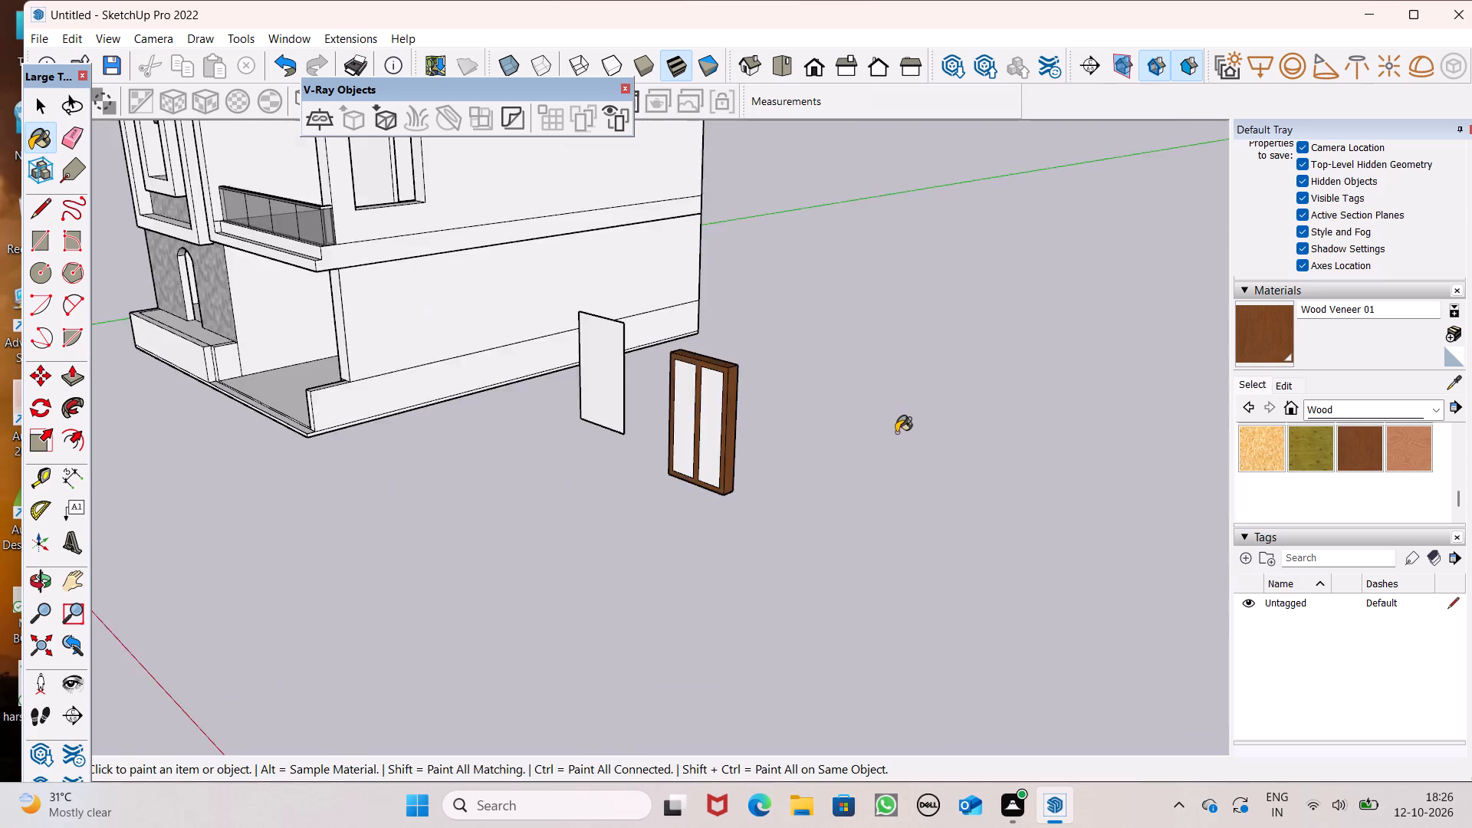
Paint the frame's rear, the bar's rear and exposed side, and the adjoining inner side and bottom faces with Wood Veneer 01.
middle_drag(907, 480, 455, 472)
scroll(205, 314, up, 6)
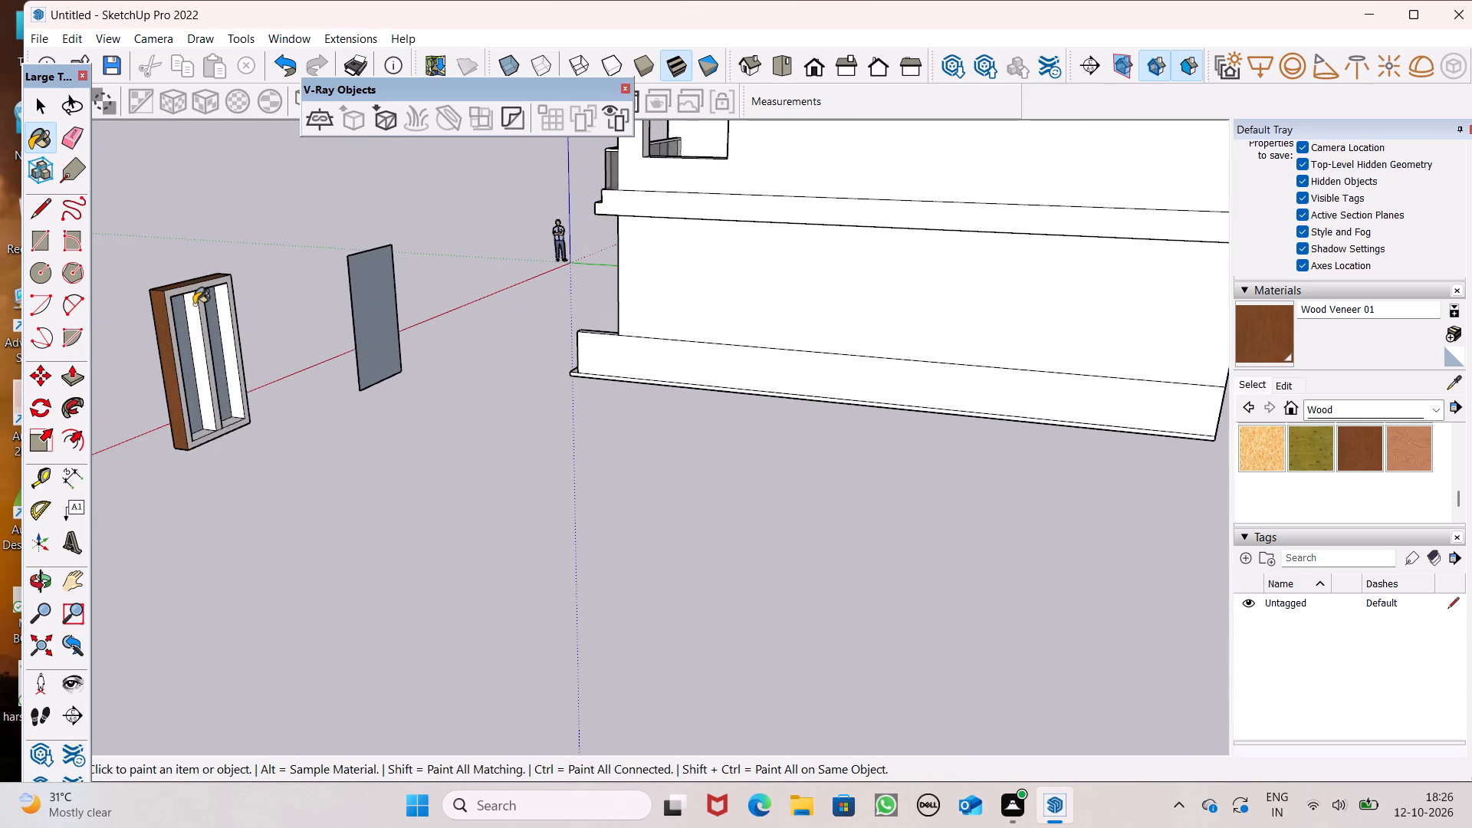
scroll(190, 305, up, 13)
click(124, 384)
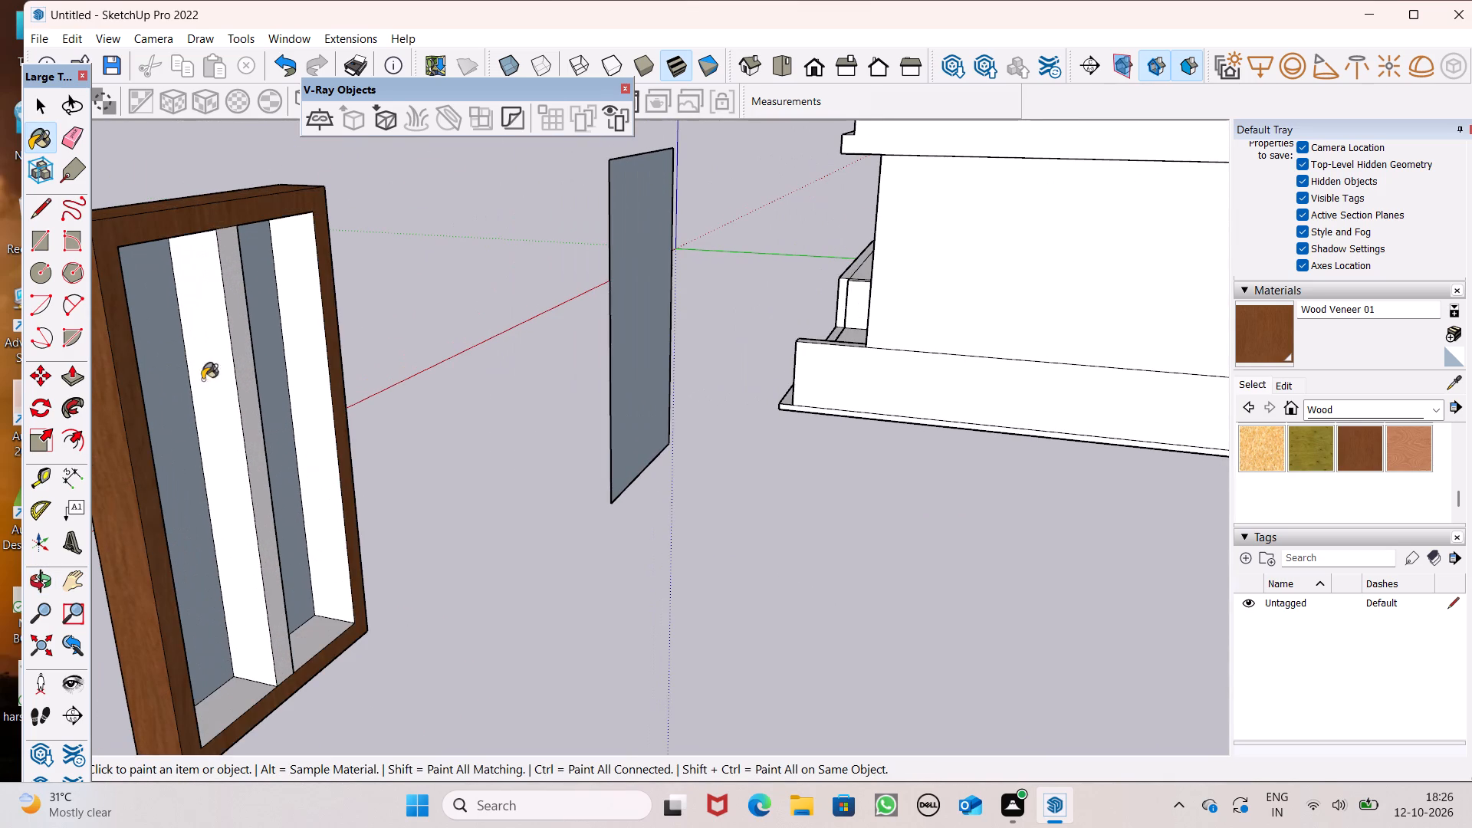
click(238, 377)
click(228, 385)
click(303, 370)
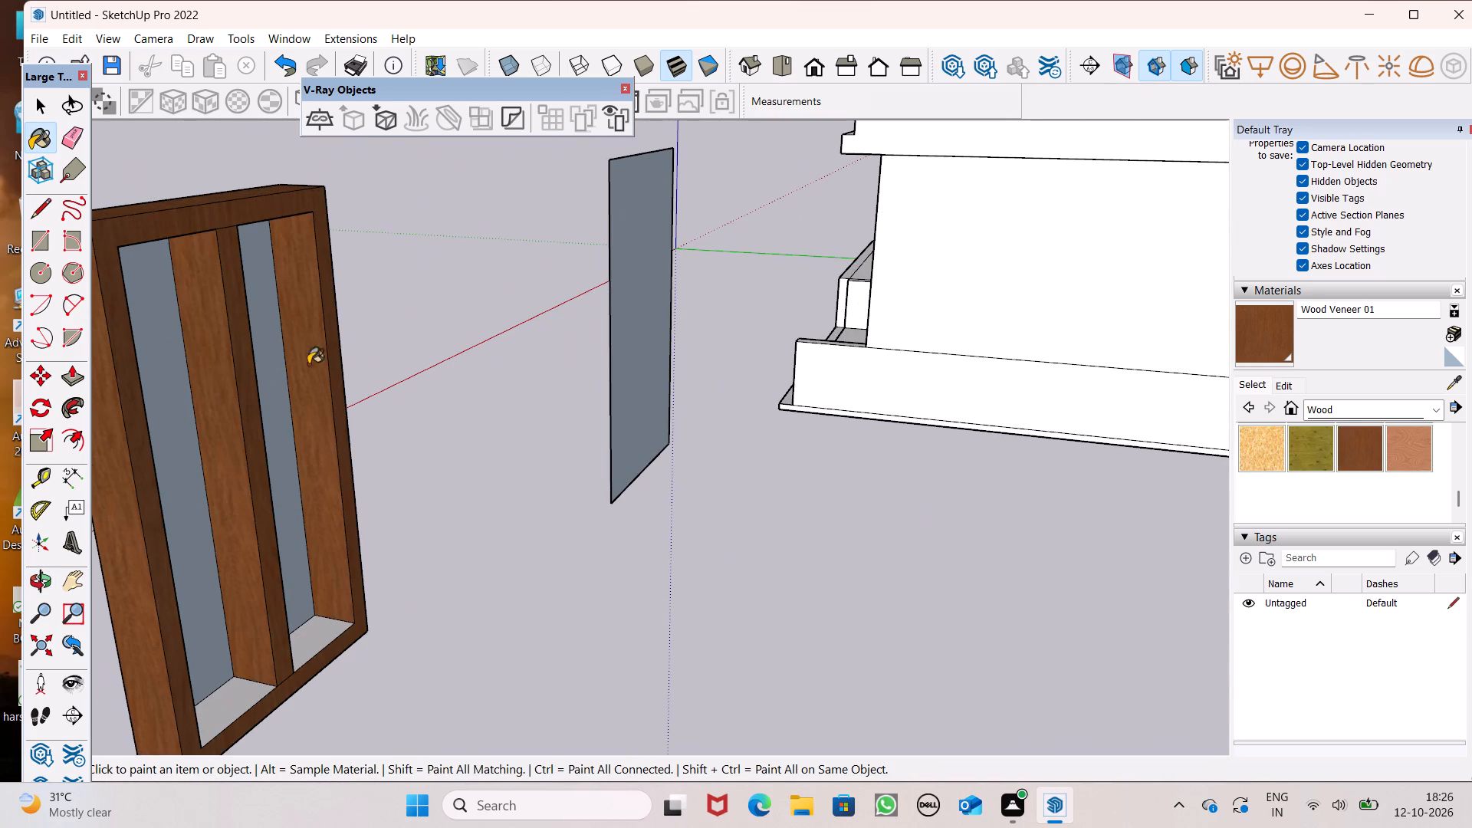
drag(314, 637, 301, 641)
click(245, 685)
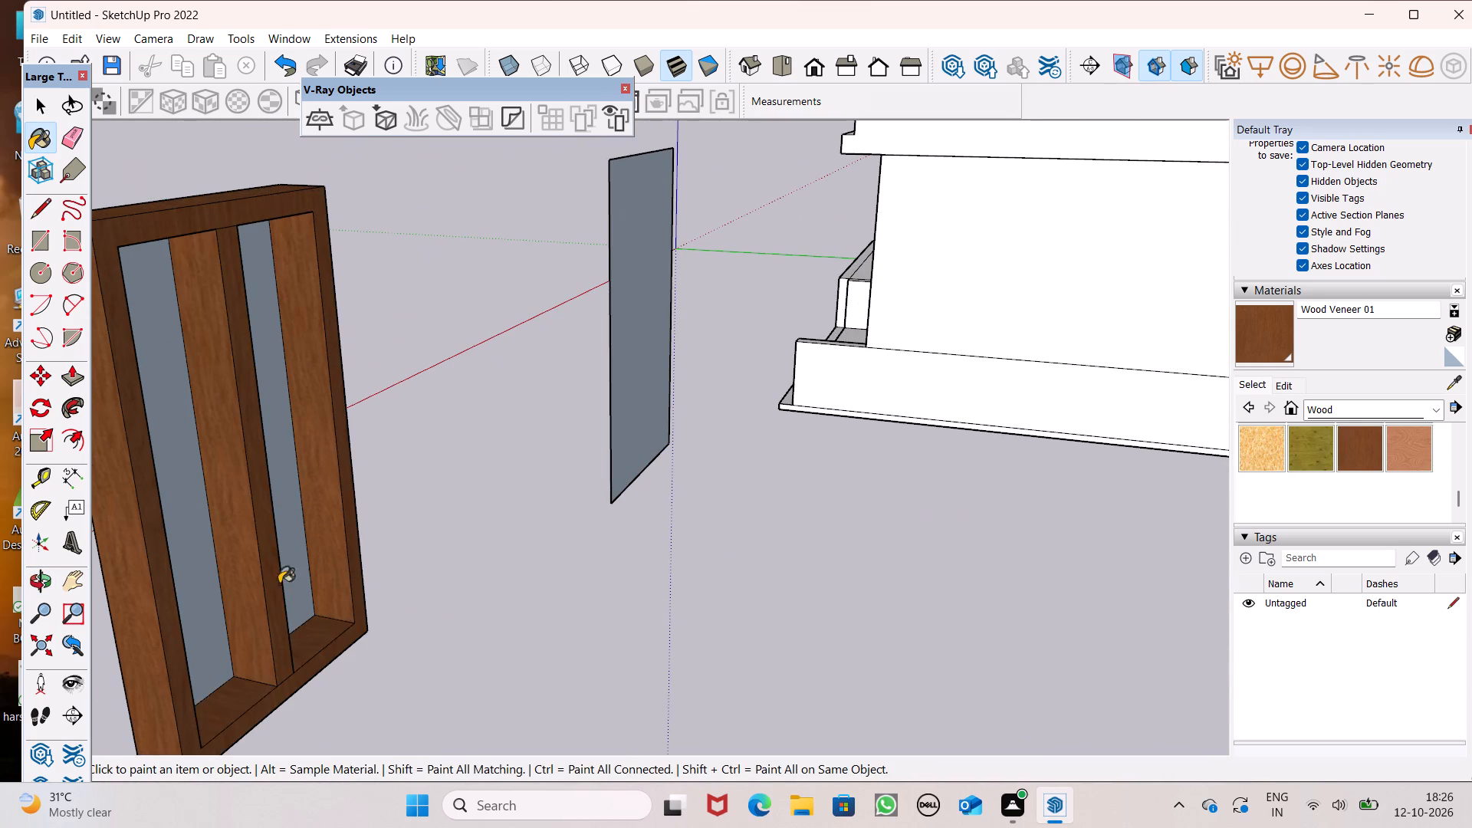
Paint the frame's other outer side and the remaining inner side faces of the frame and bar with Wood Veneer 01.
scroll(291, 539, down, 1)
scroll(291, 539, up, 1)
scroll(293, 540, down, 4)
scroll(297, 549, up, 1)
middle_drag(289, 557, 0, 411)
middle_drag(858, 531, 564, 556)
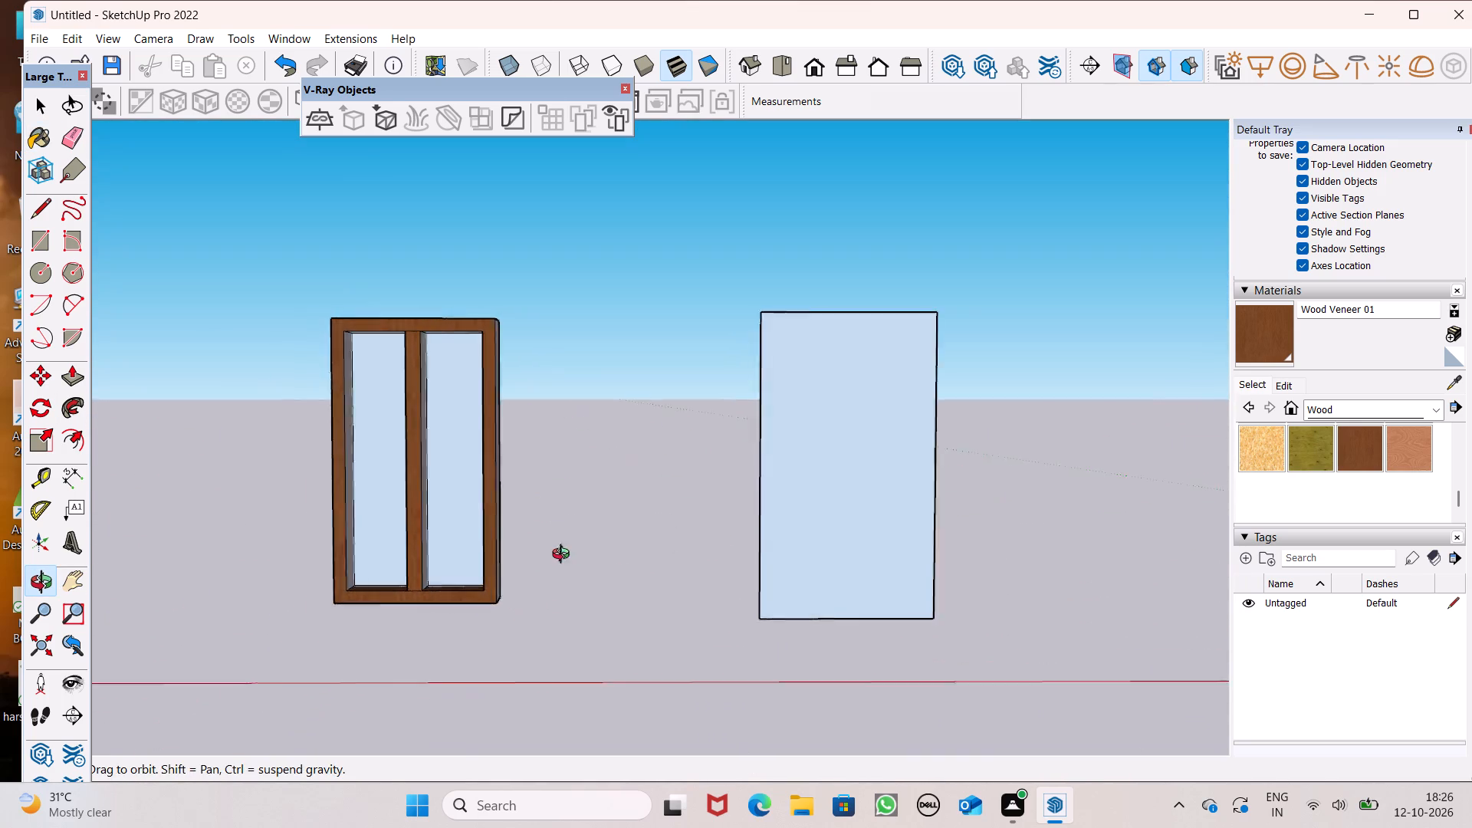
middle_drag(564, 556, 222, 510)
scroll(483, 526, up, 6)
click(772, 534)
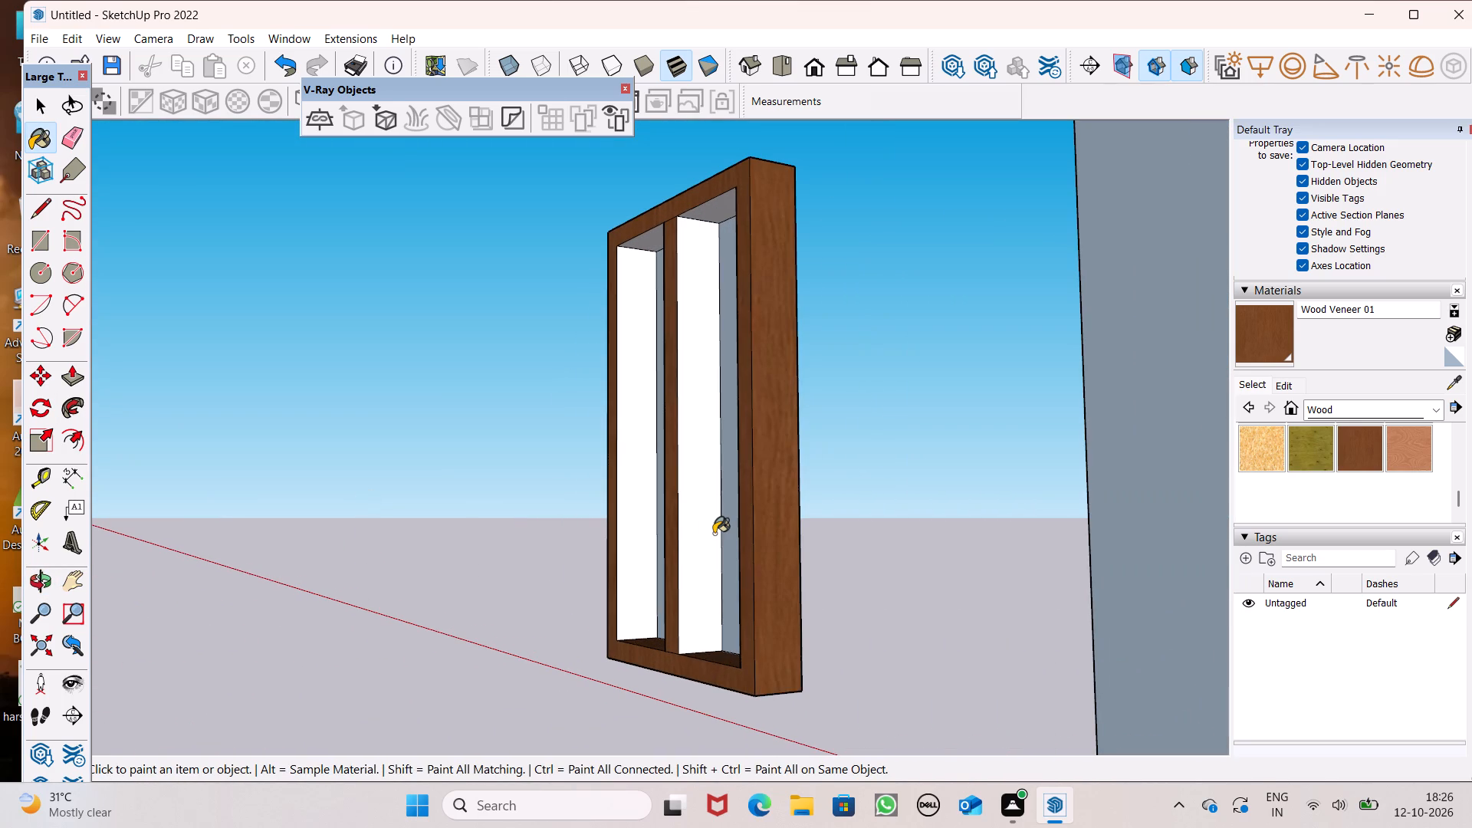
click(715, 532)
click(633, 491)
Paint the frame's underside and the two inner top faces of its openings with Wood Veneer 01.
scroll(633, 491, down, 6)
middle_drag(662, 552, 851, 426)
scroll(726, 567, up, 5)
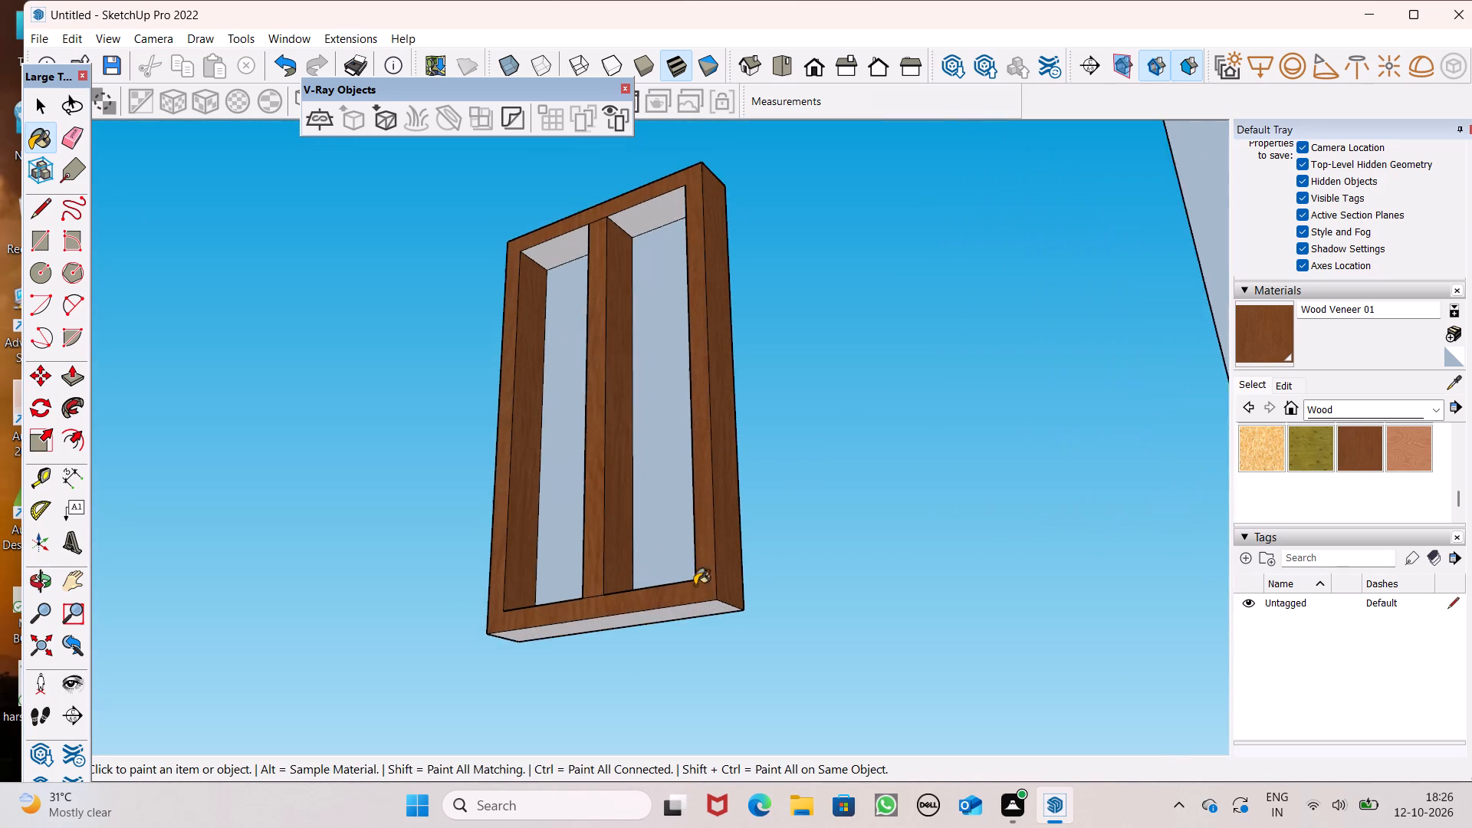
scroll(695, 585, up, 2)
click(691, 618)
scroll(733, 493, down, 6)
middle_drag(755, 522, 833, 623)
scroll(698, 314, up, 3)
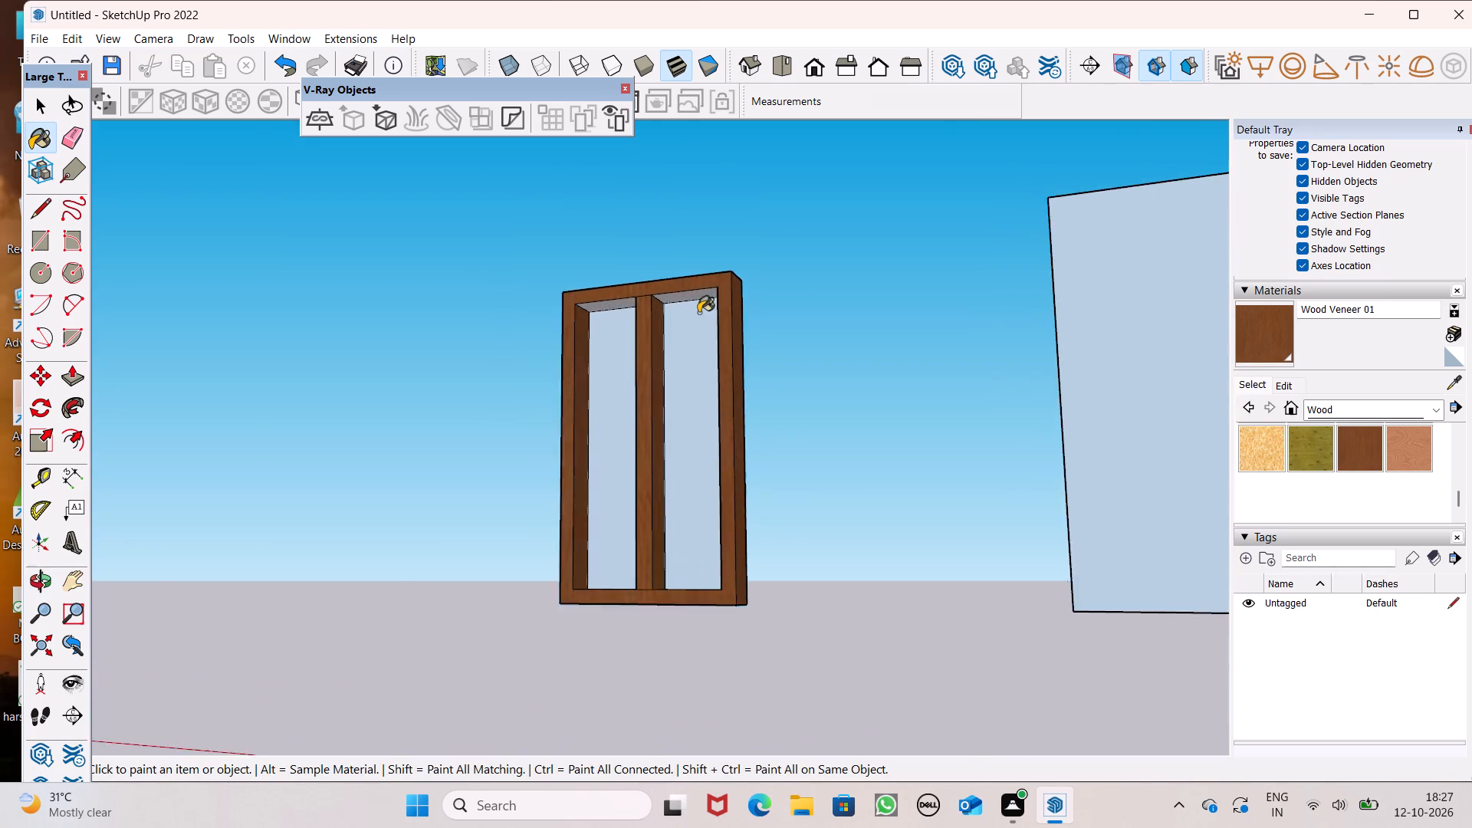
scroll(698, 313, up, 5)
scroll(627, 283, up, 6)
click(626, 283)
click(501, 304)
Paint both panes between the frame and central bar with Translucent Glass Gray from the Glass and Mirrors materials.
scroll(784, 294, down, 4)
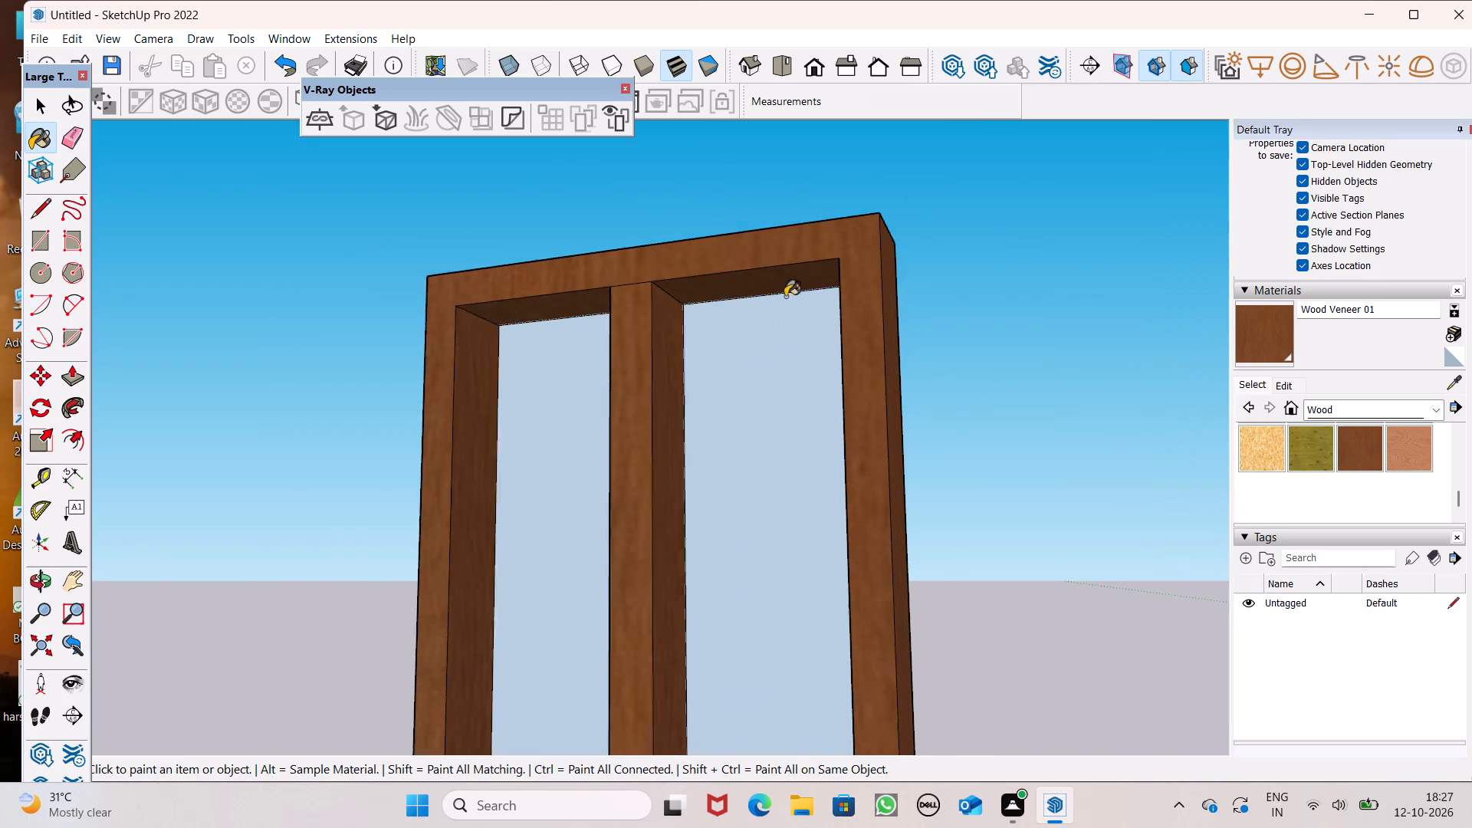
scroll(785, 297, down, 2)
middle_drag(822, 351, 1269, 521)
scroll(817, 324, down, 5)
middle_drag(722, 381, 1471, 488)
key(space)
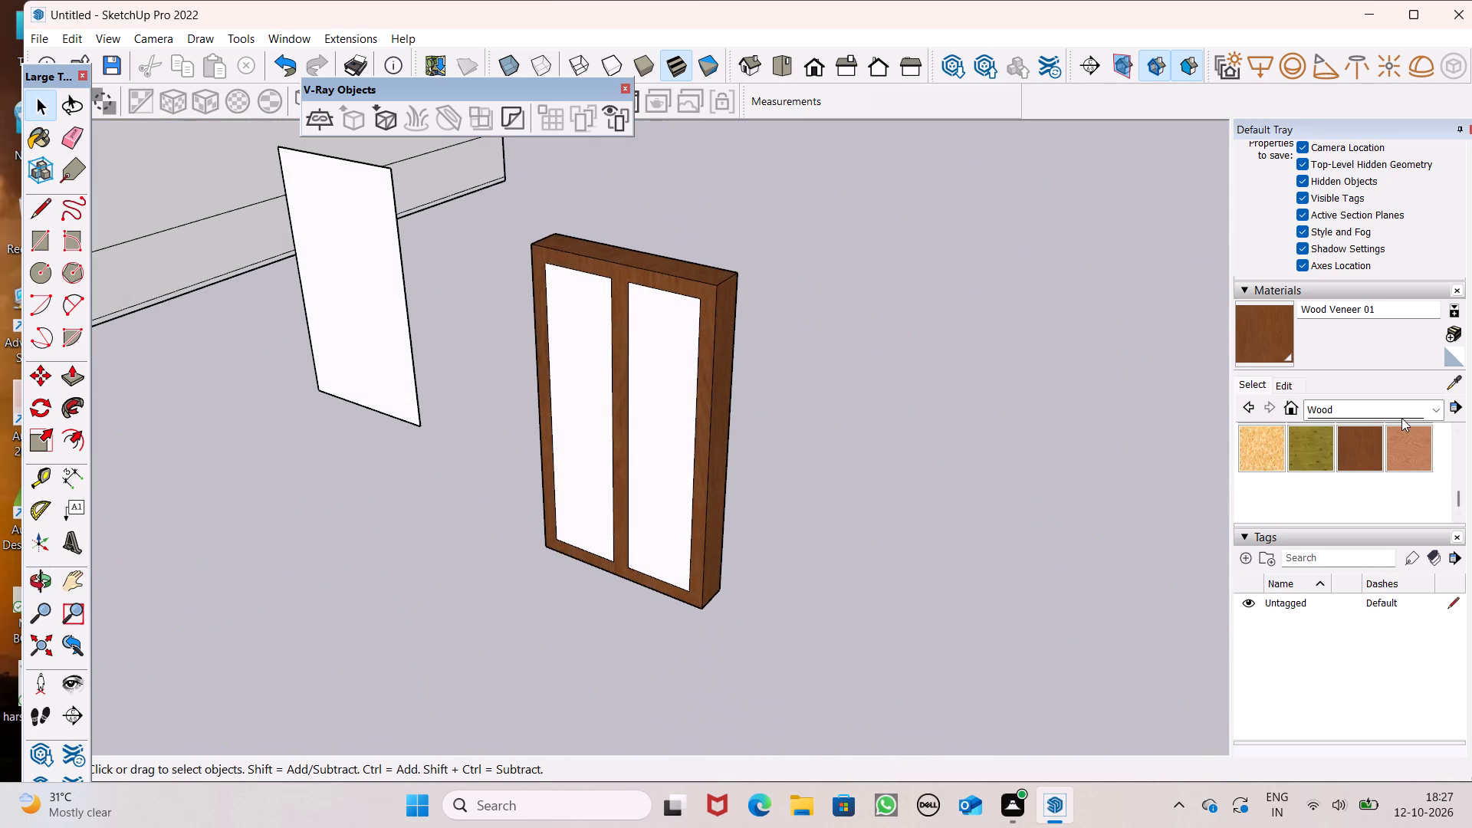
click(1418, 416)
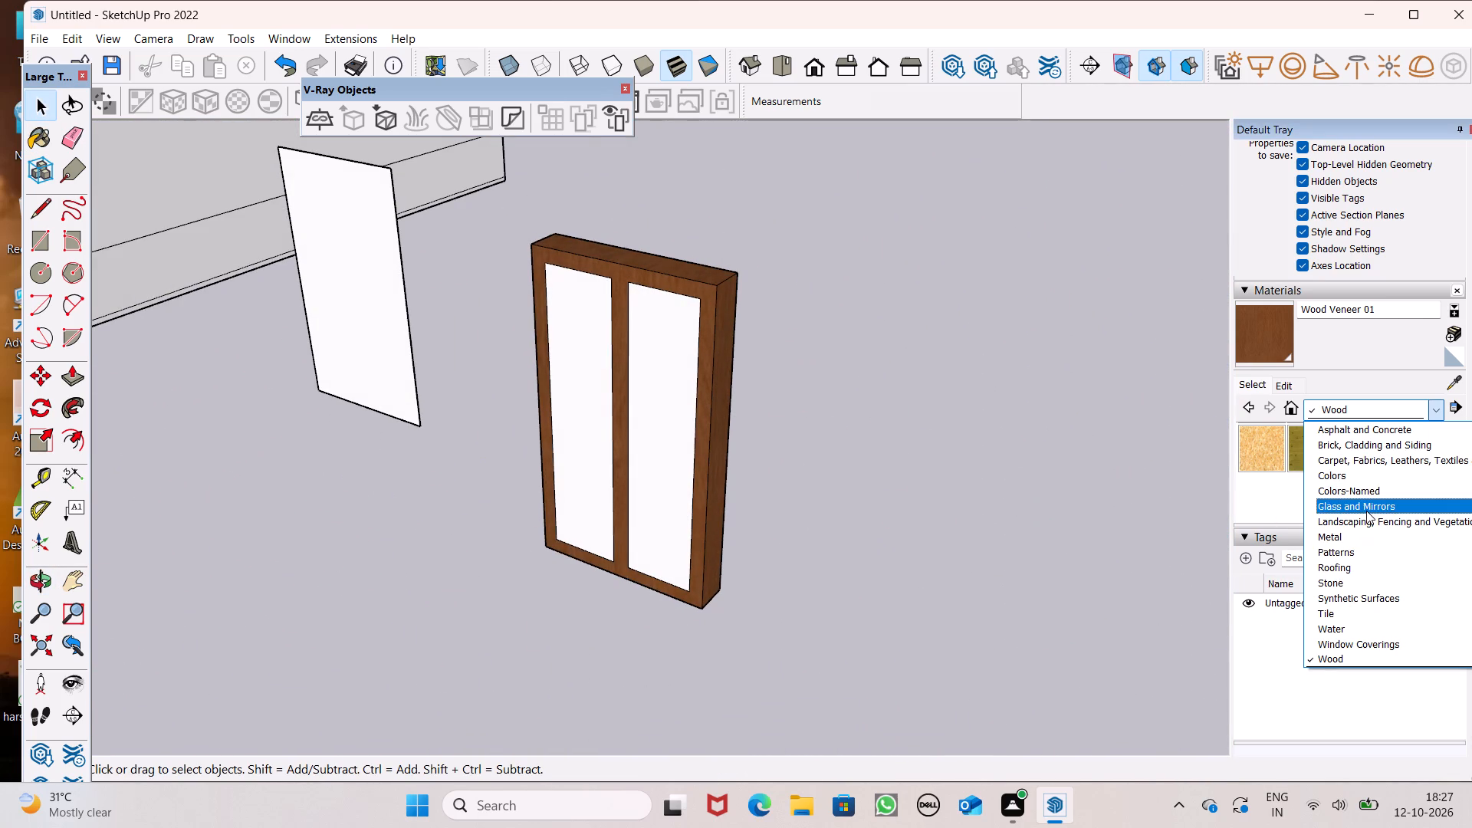
click(1365, 511)
click(1391, 504)
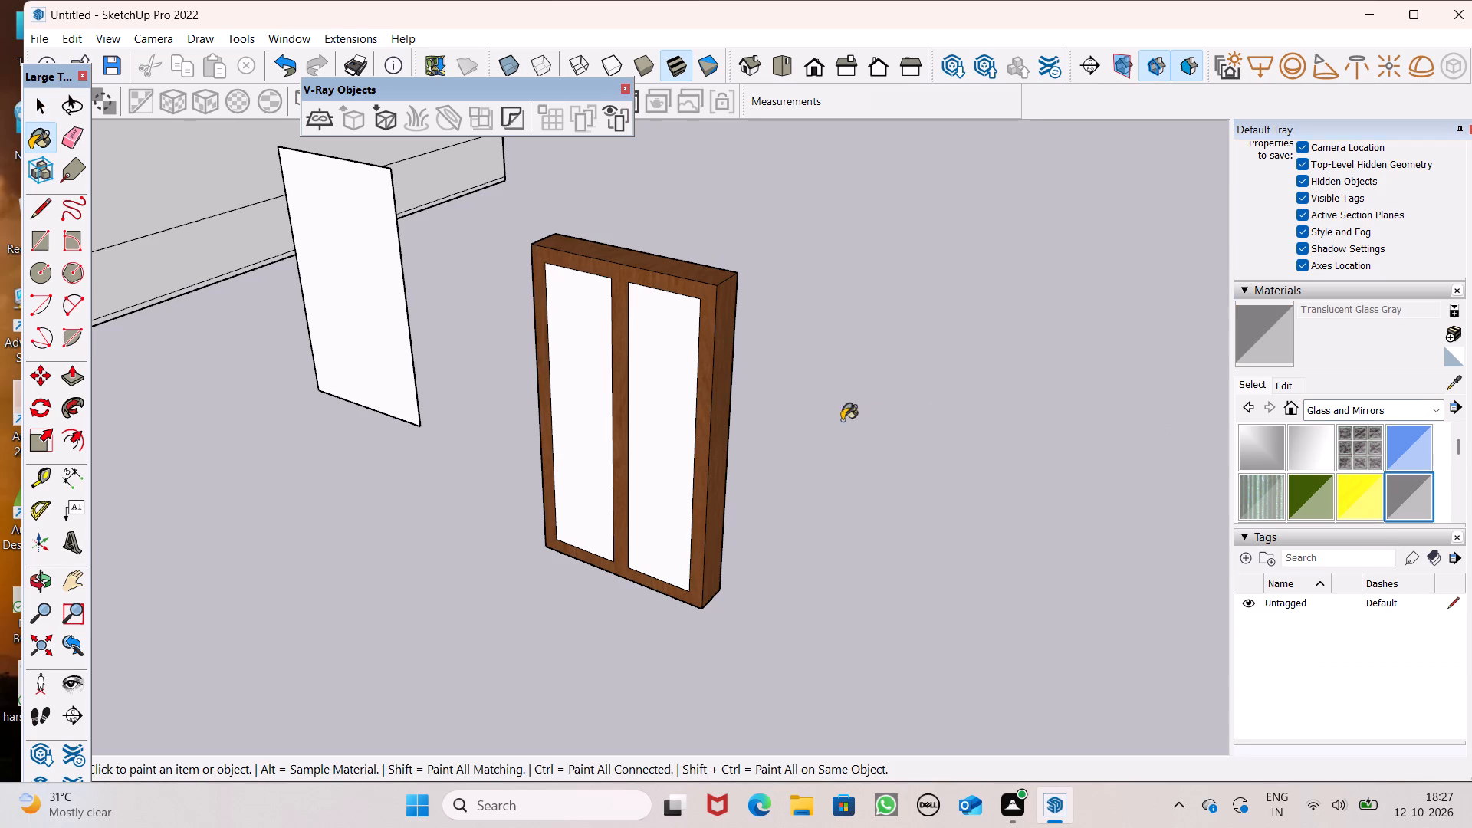
click(652, 404)
click(588, 401)
scroll(706, 402, down, 4)
scroll(719, 422, up, 1)
middle_drag(721, 426, 811, 472)
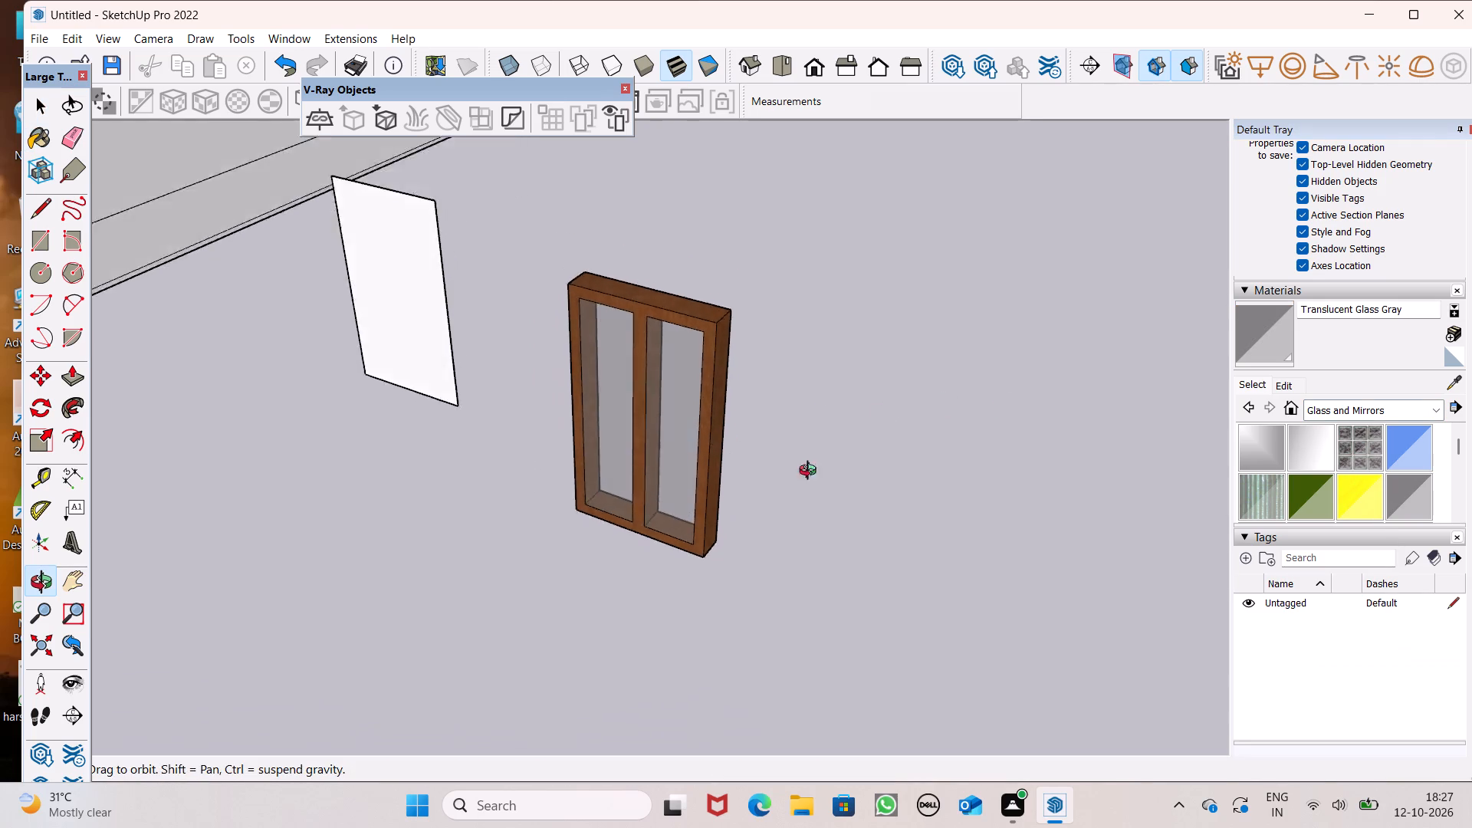
middle_drag(811, 472, 902, 465)
Make the entire framed glass panel, including its bar and panes, into a single group.
key(space)
triple_click(724, 415)
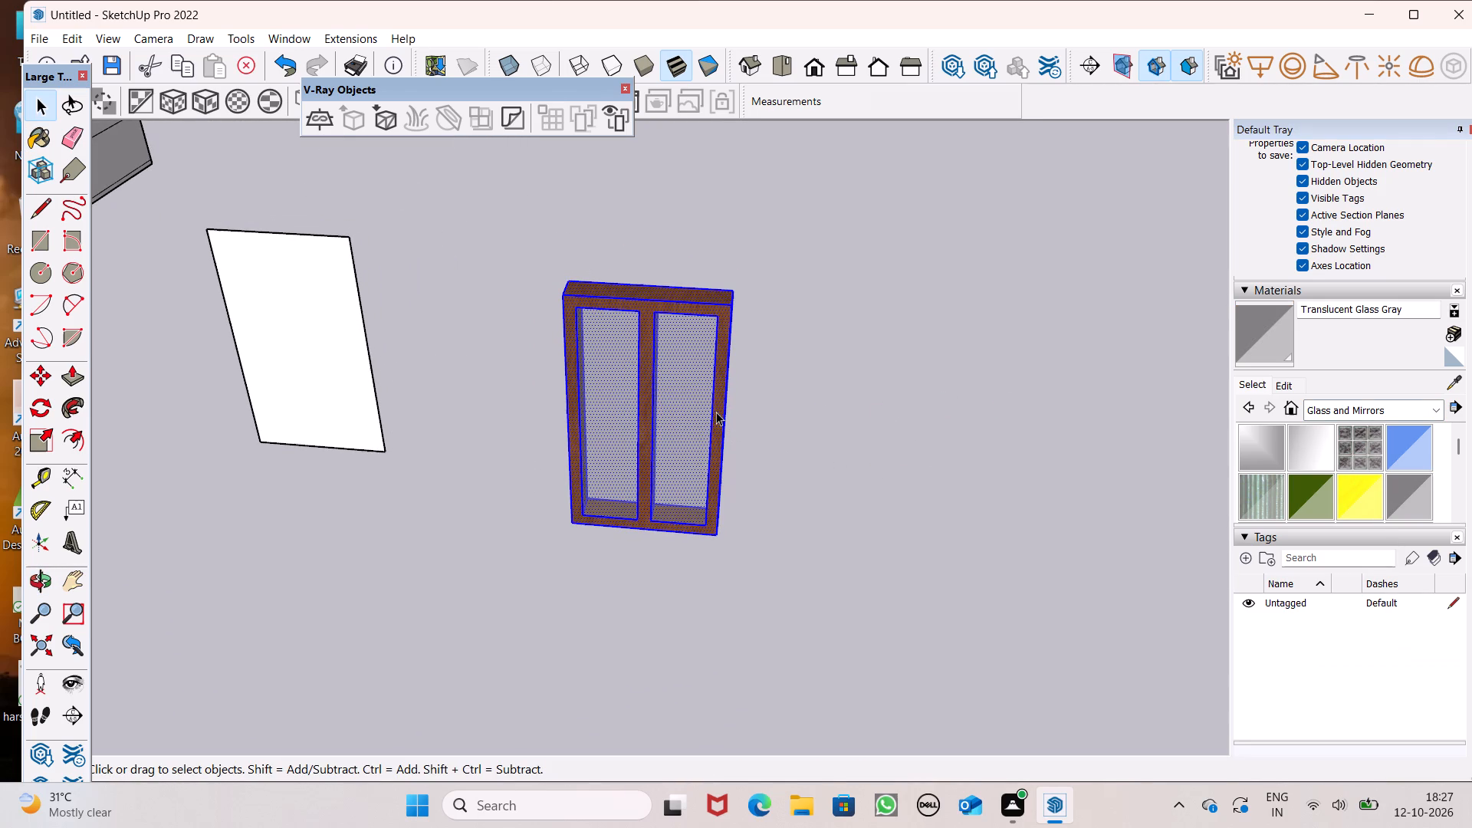
right_click(716, 412)
click(808, 213)
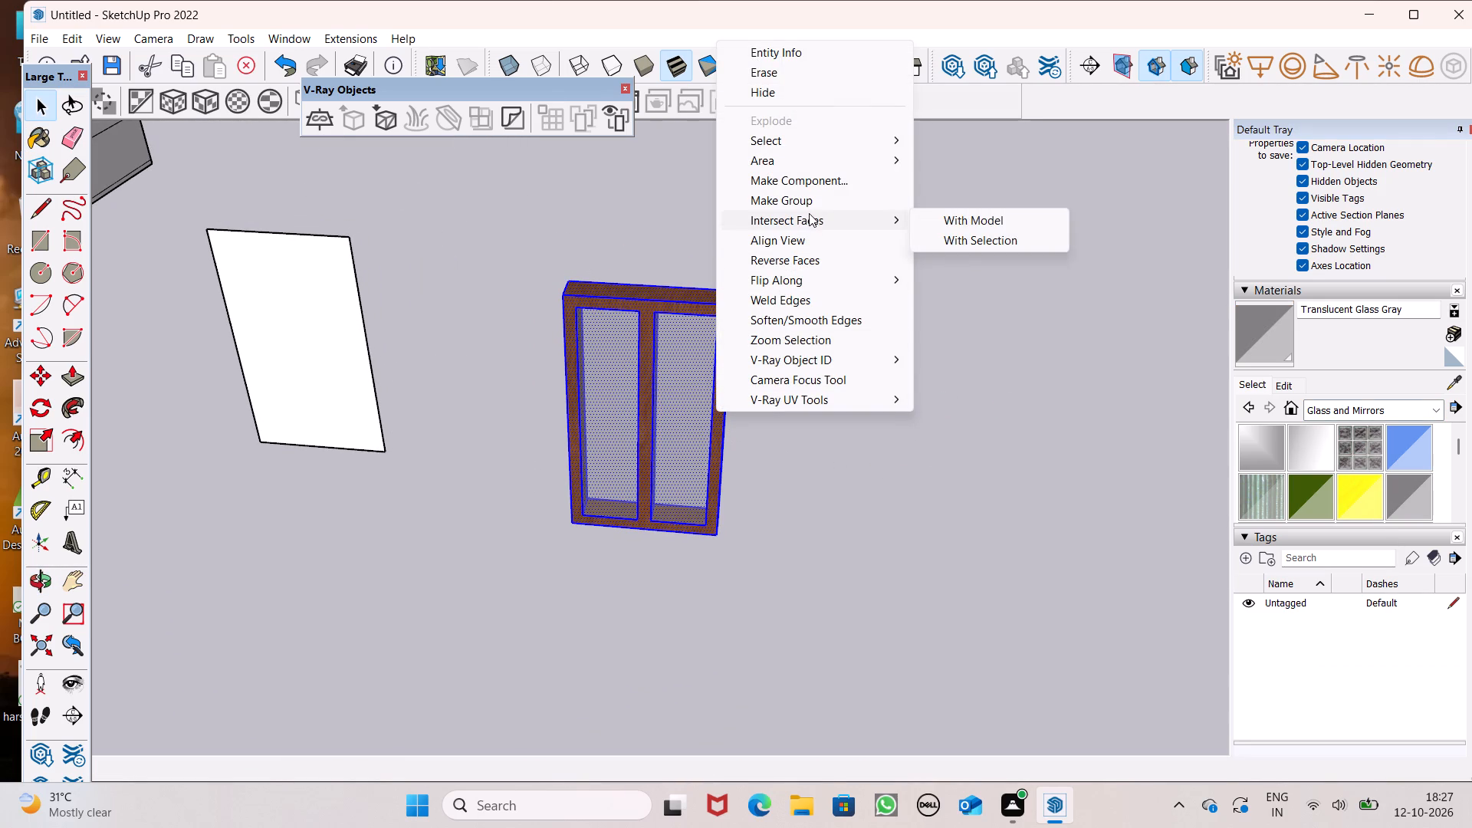
click(815, 204)
click(853, 358)
double_click(683, 390)
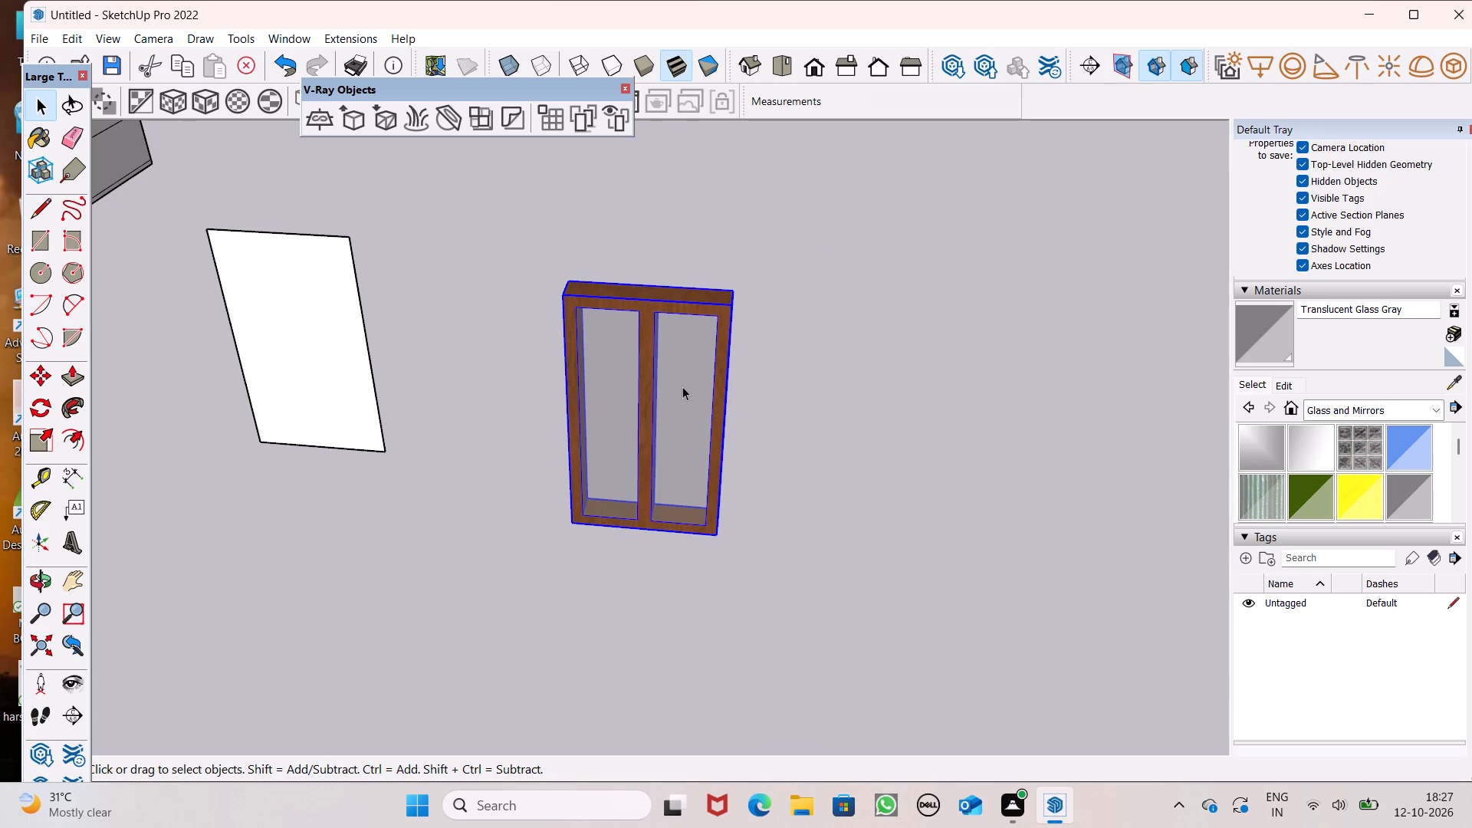
scroll(882, 317, down, 5)
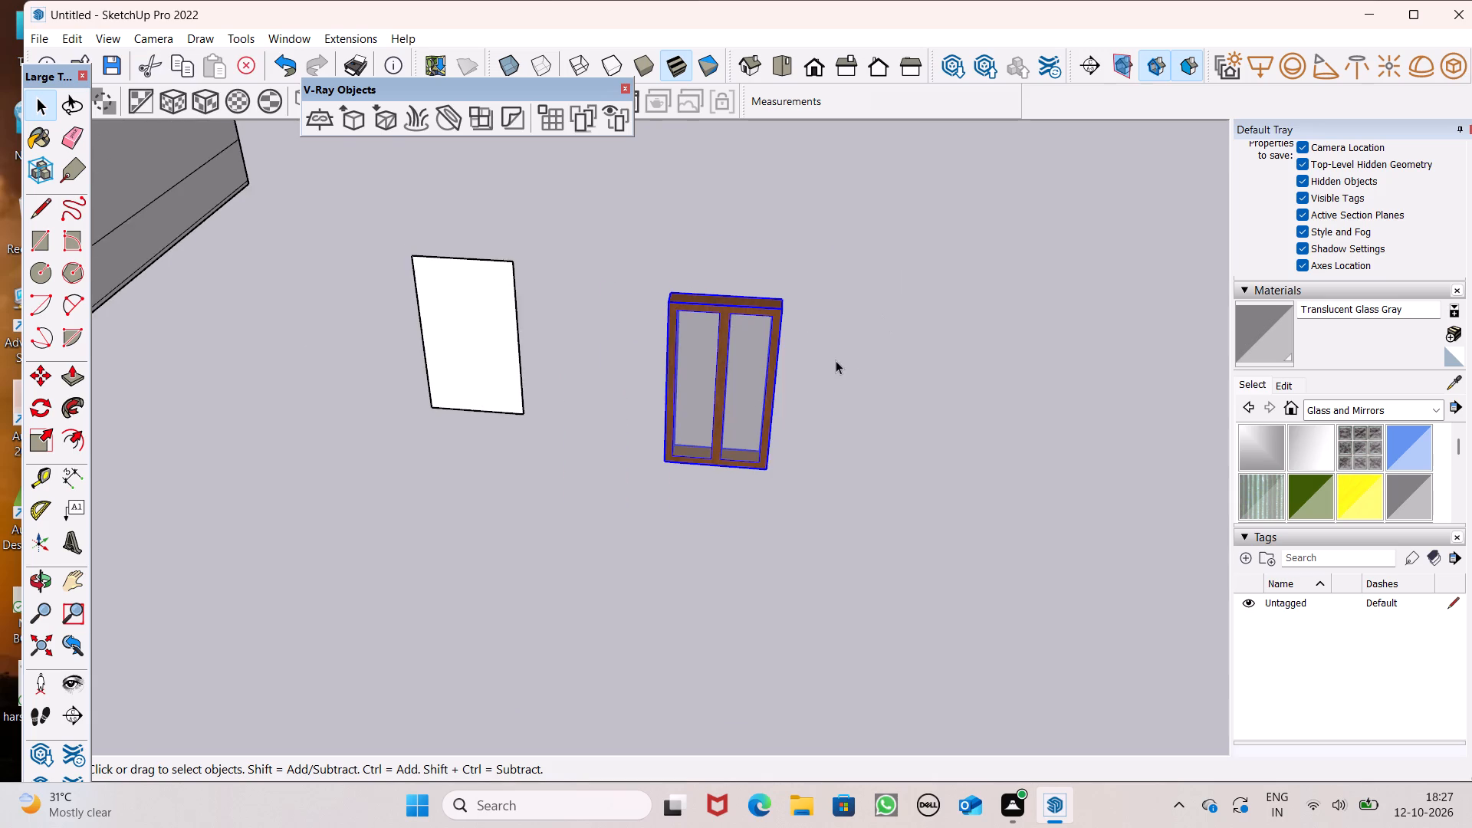
click(836, 360)
Select the grouped wooden framed glass panel beside the house.
scroll(849, 326, down, 5)
middle_click(849, 330)
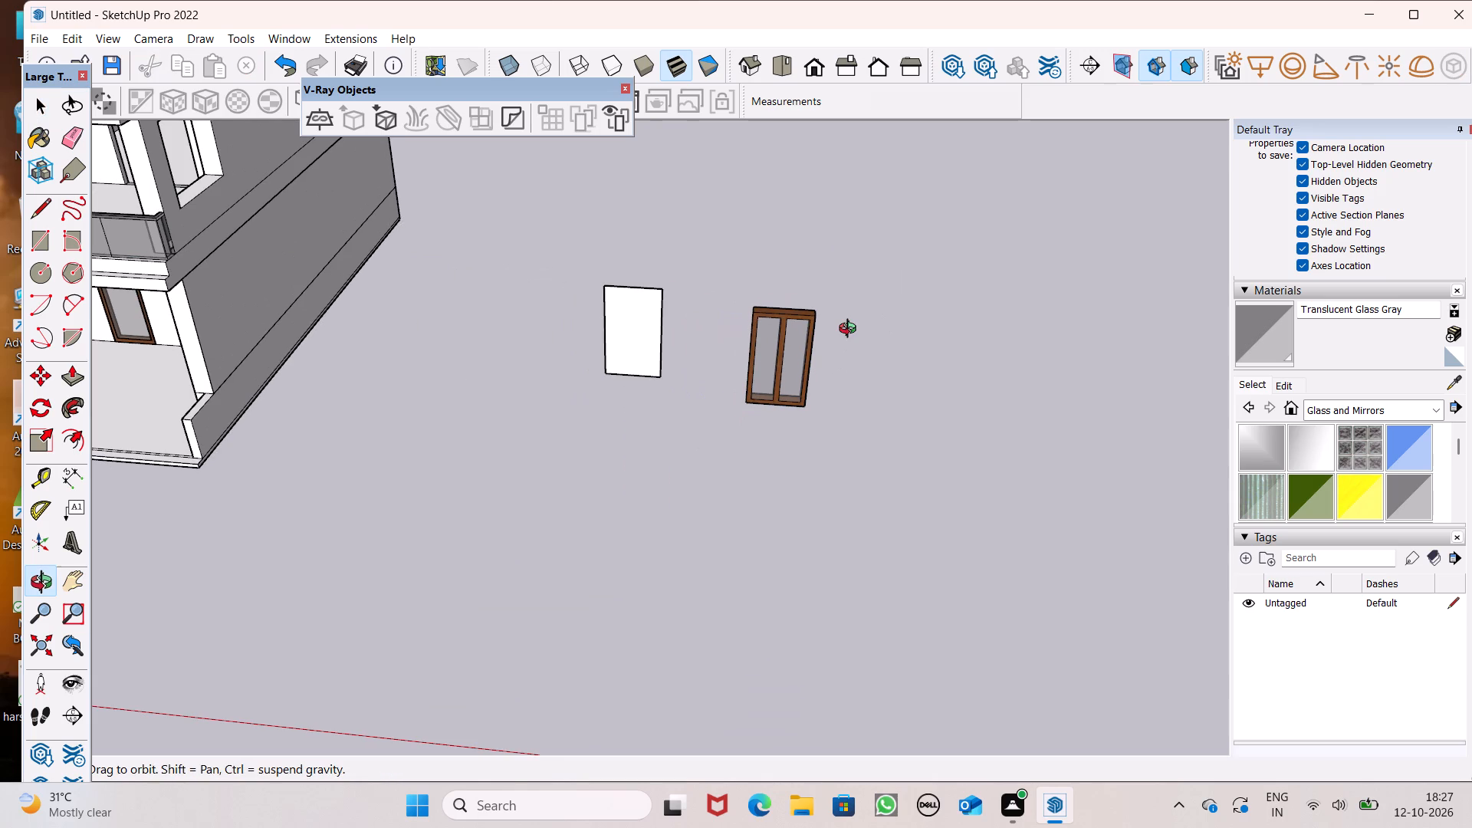
scroll(871, 336, down, 5)
scroll(802, 292, down, 3)
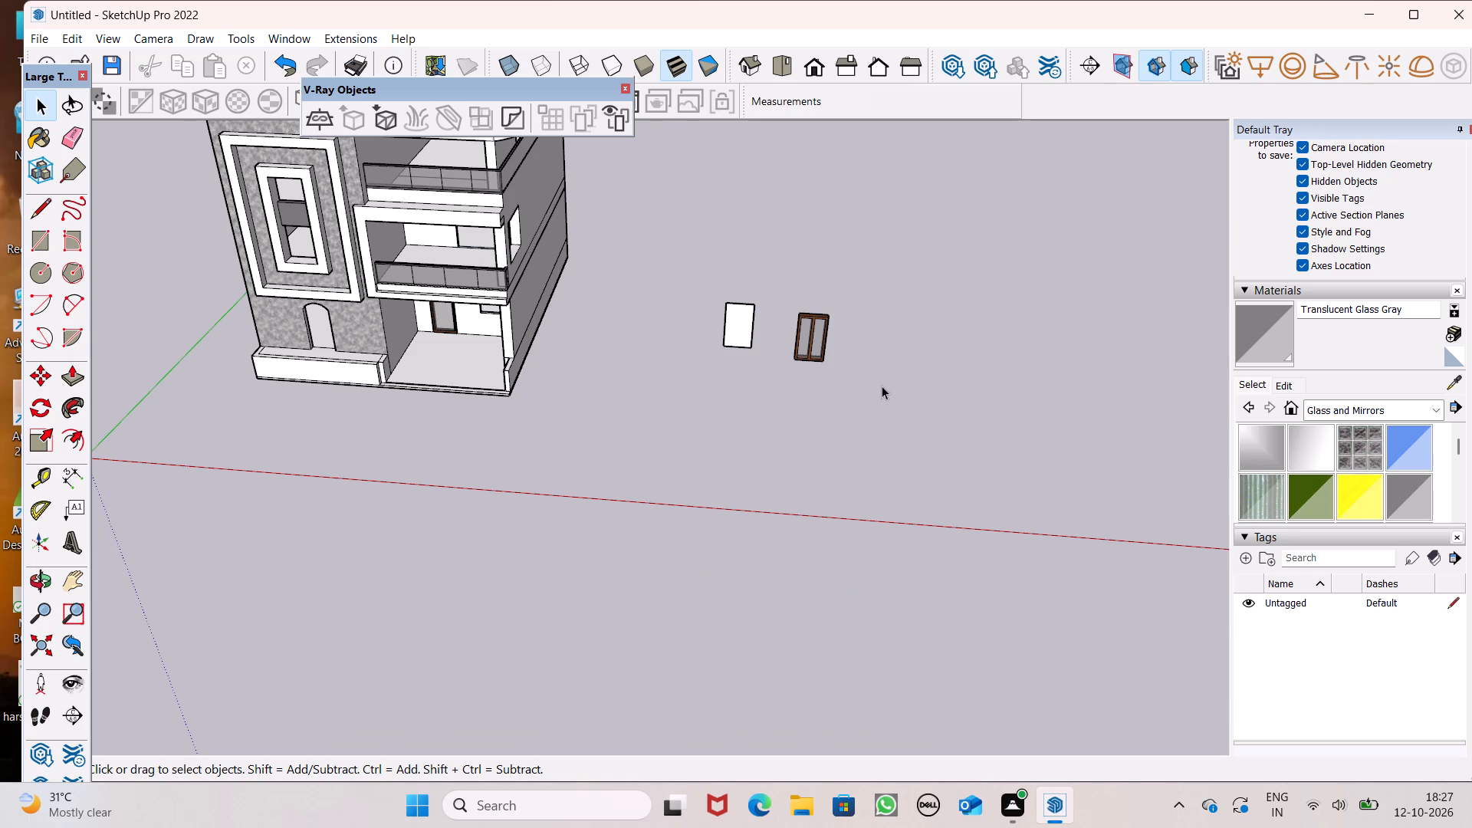